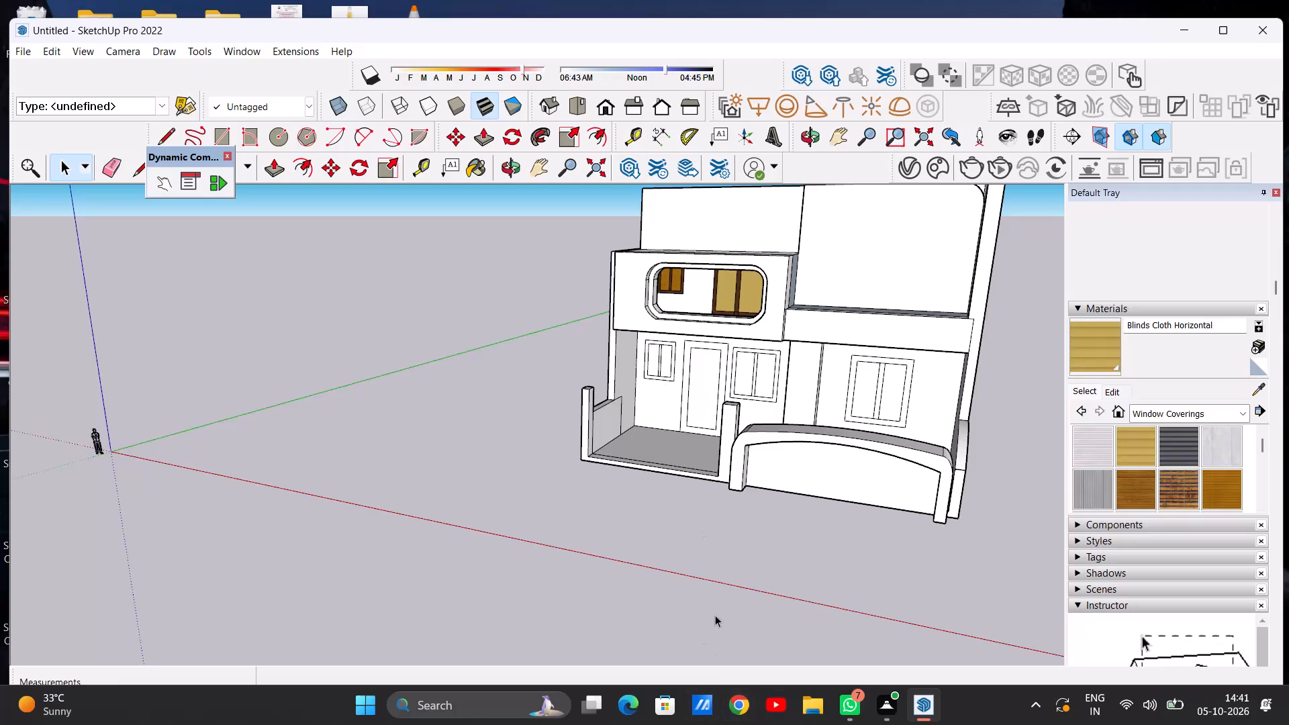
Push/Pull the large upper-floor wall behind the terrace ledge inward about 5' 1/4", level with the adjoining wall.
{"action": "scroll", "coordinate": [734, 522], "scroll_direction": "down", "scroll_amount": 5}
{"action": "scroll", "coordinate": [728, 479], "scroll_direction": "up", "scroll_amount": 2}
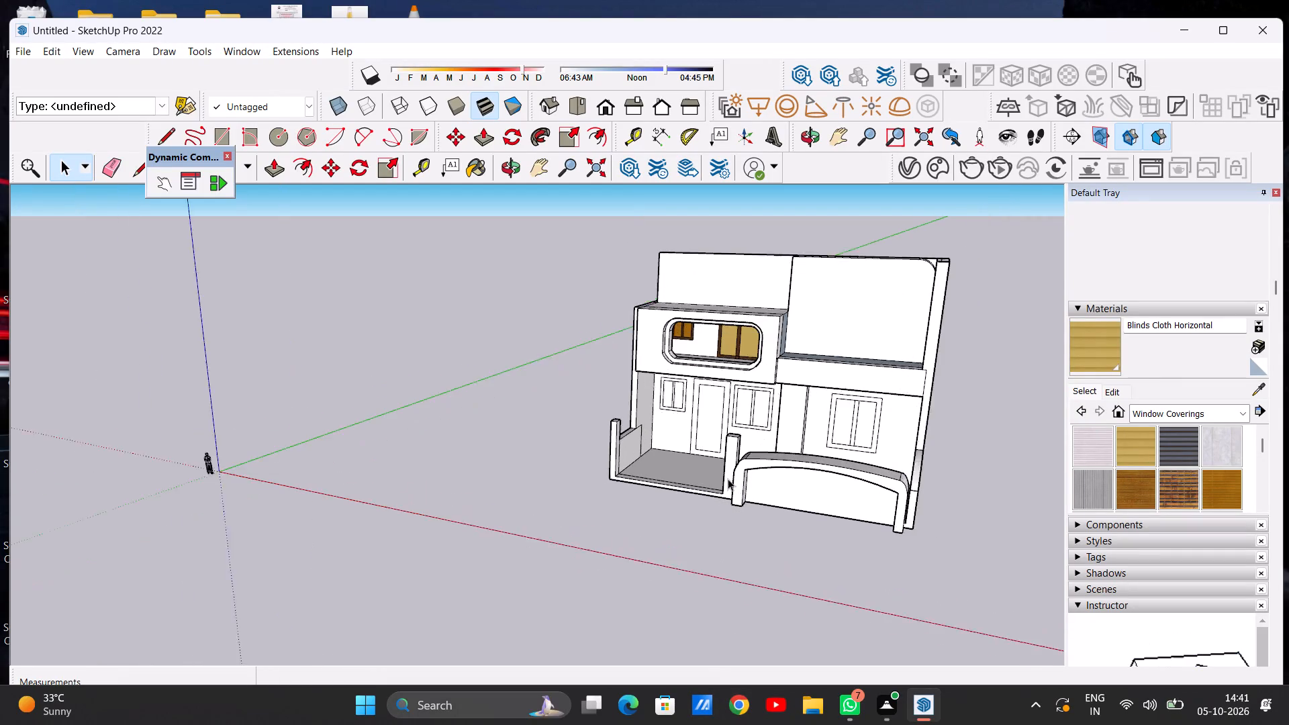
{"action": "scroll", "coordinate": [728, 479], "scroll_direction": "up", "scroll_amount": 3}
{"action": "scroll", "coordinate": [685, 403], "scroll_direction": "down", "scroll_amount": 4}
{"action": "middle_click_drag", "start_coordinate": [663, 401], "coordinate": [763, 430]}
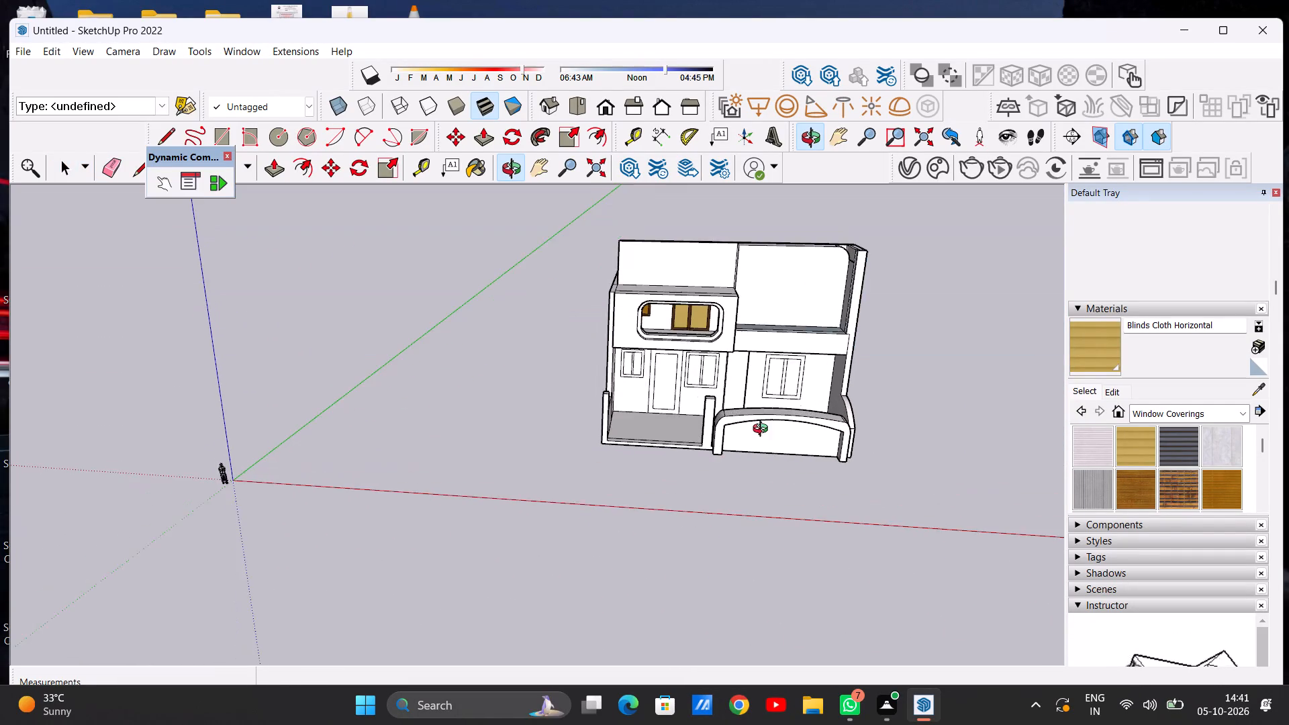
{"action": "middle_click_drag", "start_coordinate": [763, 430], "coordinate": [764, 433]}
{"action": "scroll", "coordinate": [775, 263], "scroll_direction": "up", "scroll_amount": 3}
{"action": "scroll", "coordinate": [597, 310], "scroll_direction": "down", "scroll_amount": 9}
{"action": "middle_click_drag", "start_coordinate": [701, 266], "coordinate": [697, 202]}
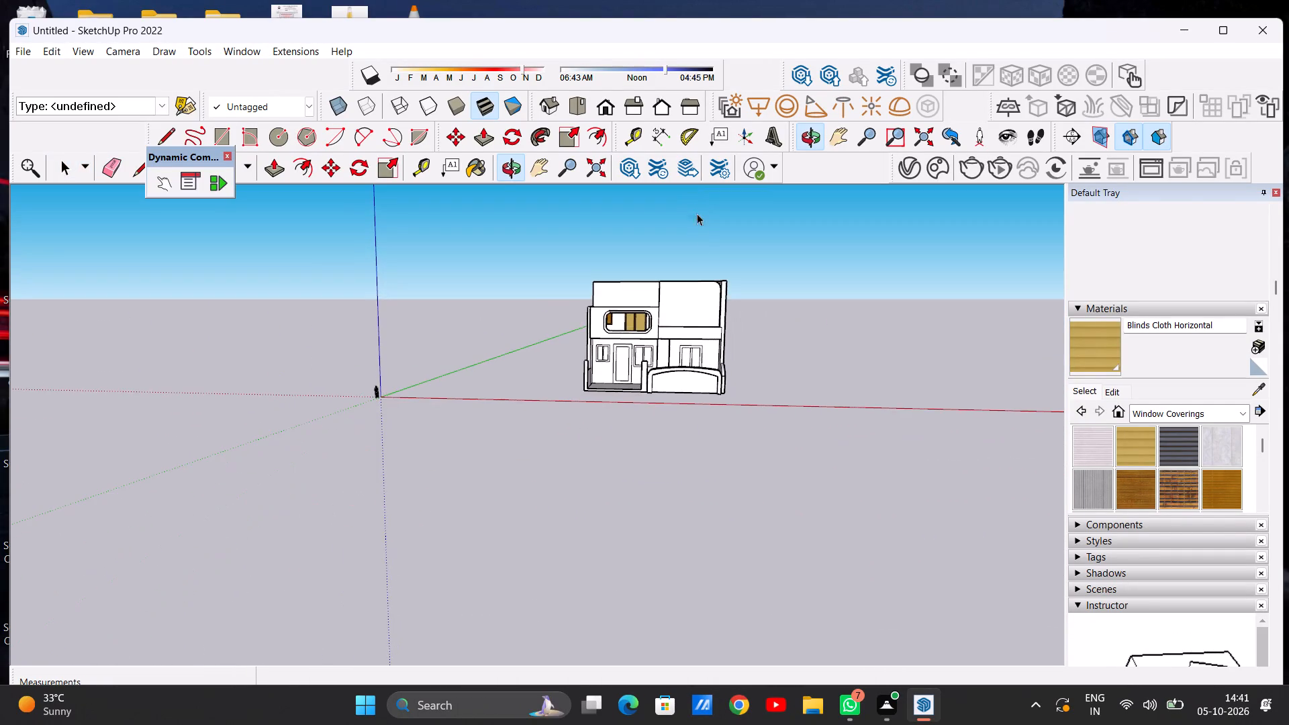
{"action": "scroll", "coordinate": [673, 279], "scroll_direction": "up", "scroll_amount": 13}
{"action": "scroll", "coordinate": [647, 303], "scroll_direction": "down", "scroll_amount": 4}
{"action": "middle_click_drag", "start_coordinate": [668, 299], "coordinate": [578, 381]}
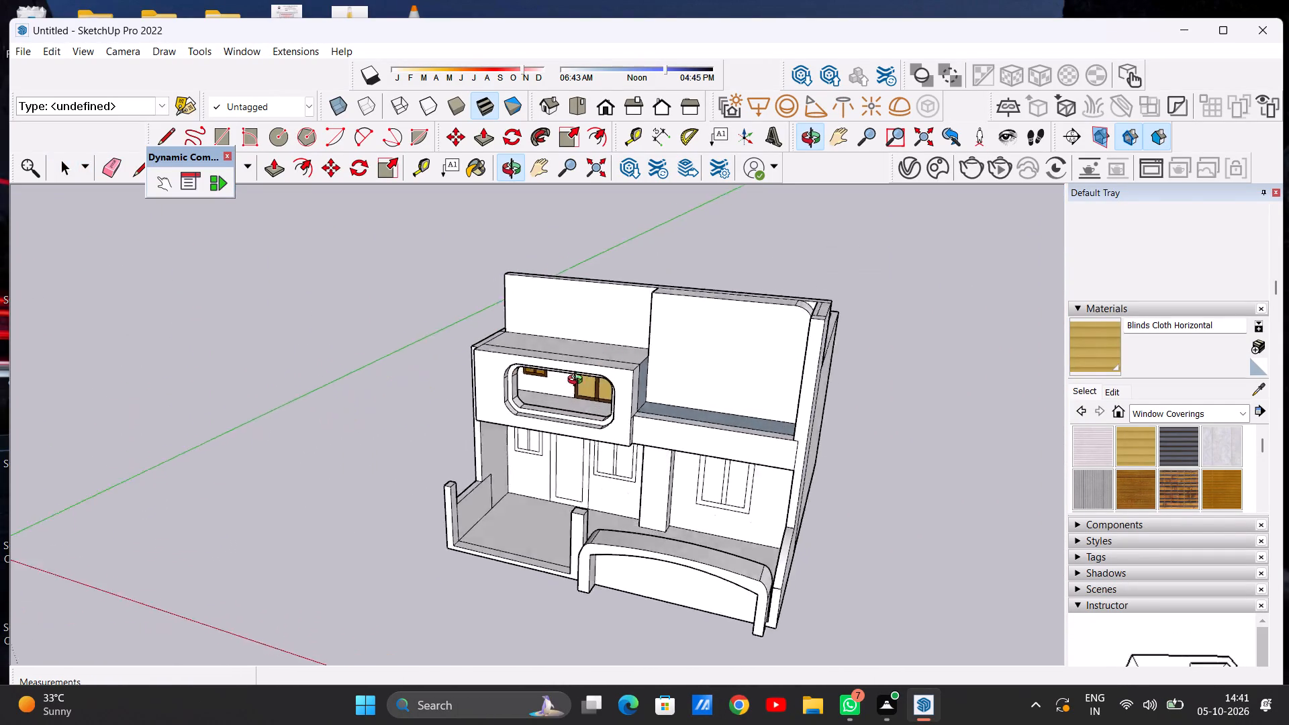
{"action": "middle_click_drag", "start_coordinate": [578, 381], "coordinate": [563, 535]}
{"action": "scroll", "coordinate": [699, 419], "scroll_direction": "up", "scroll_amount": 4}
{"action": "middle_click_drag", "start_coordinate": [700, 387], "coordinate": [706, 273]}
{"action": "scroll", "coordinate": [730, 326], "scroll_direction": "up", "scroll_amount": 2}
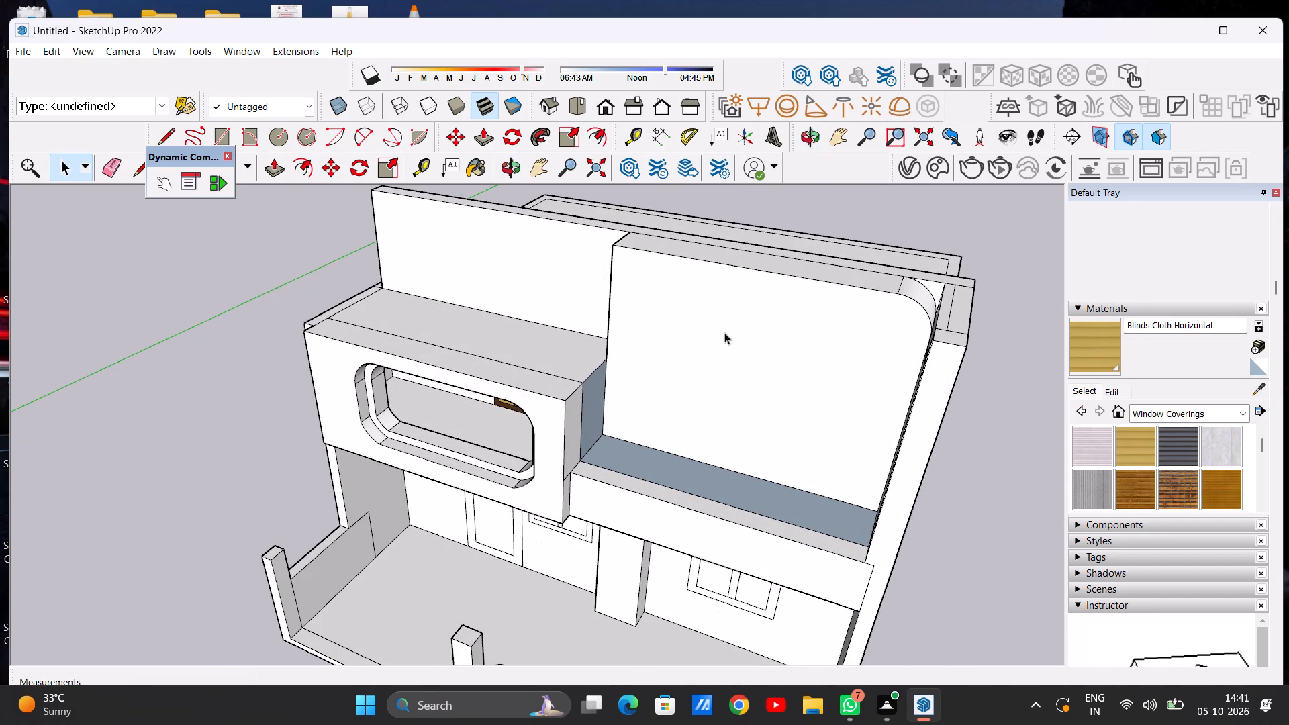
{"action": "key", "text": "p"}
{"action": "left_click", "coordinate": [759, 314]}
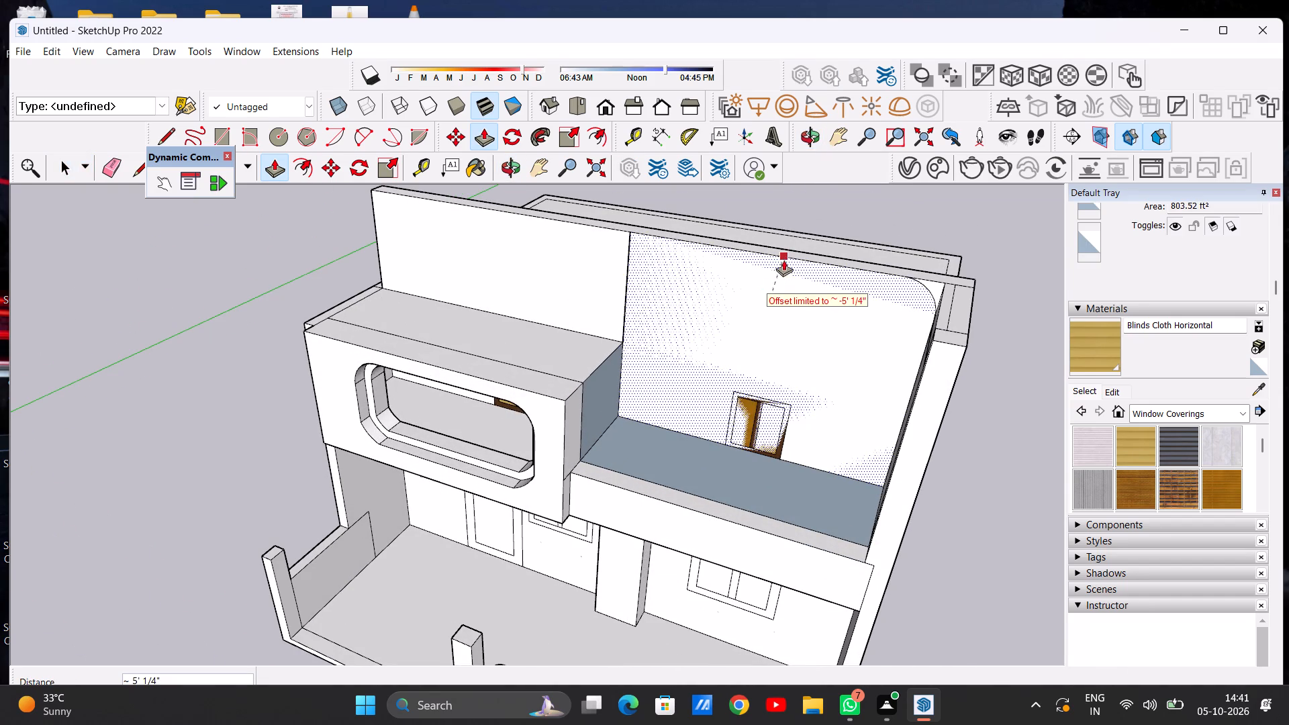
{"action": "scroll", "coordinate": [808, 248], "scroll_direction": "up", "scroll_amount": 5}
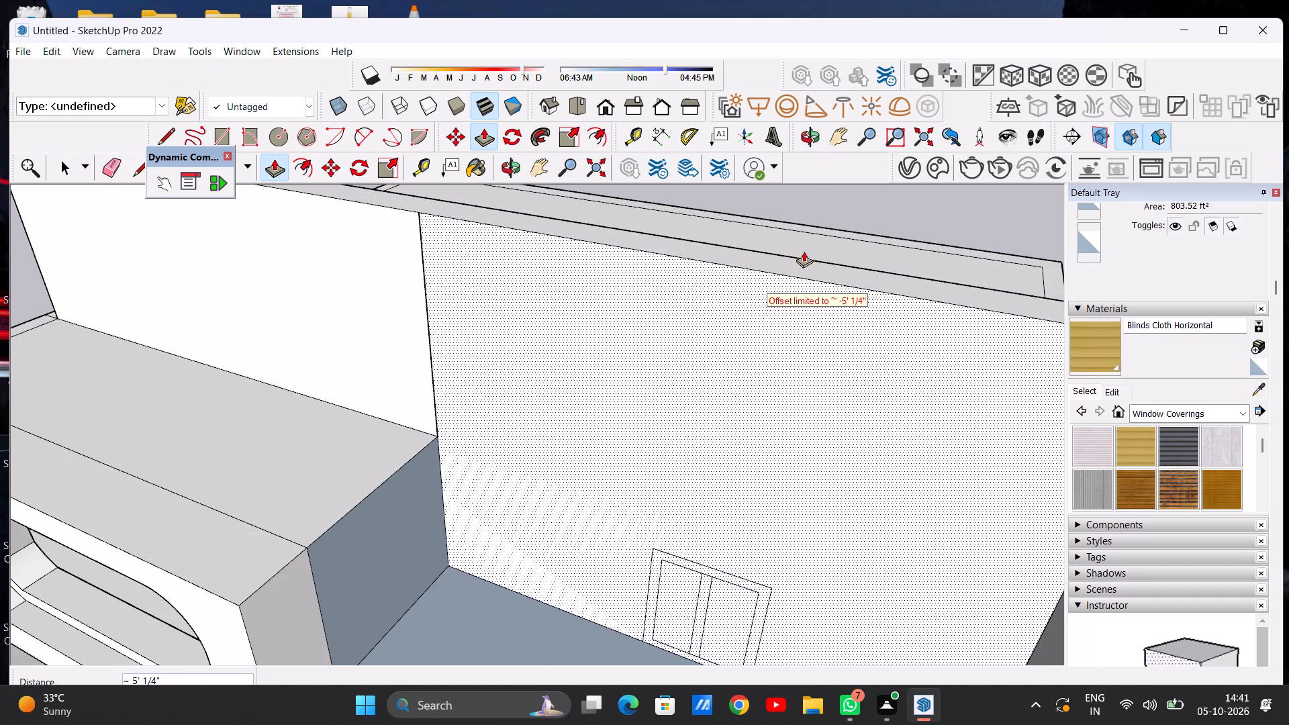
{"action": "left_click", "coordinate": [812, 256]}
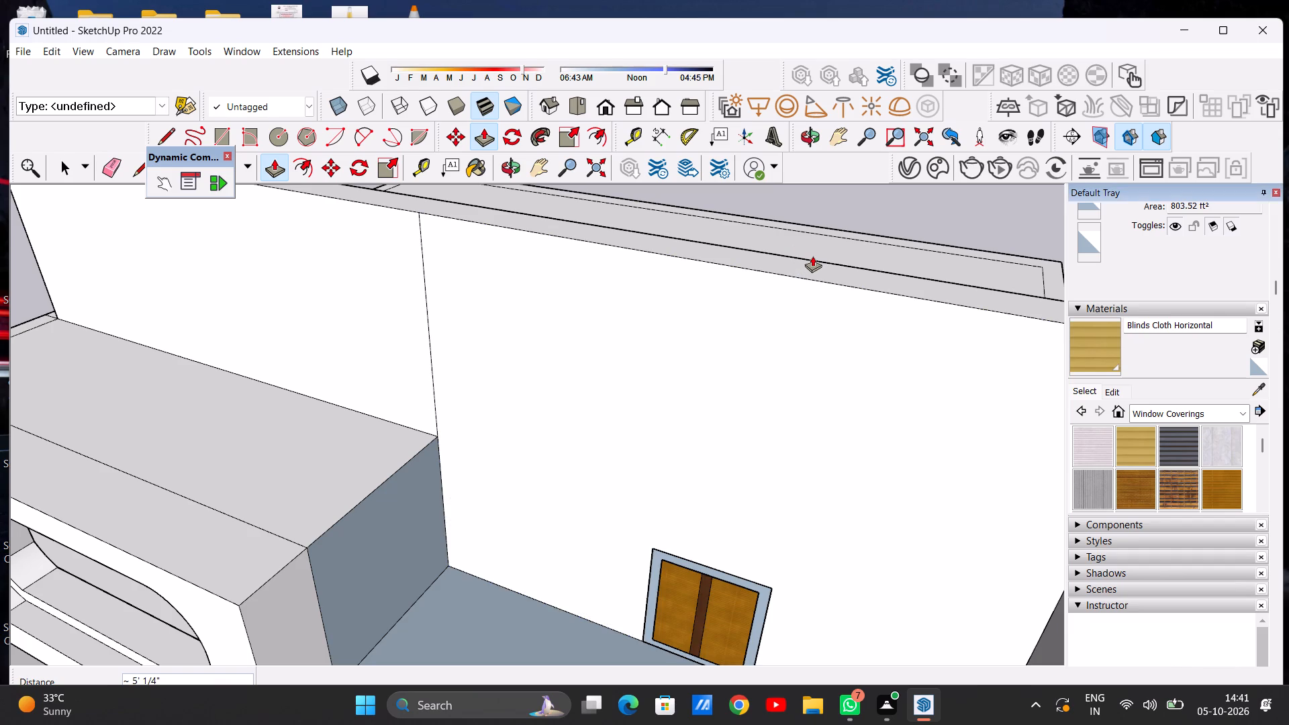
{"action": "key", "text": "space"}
Examine the recessed upper-floor wall, its window and the adjoining balcony from the front and side.
{"action": "scroll", "coordinate": [679, 545], "scroll_direction": "down", "scroll_amount": 11}
{"action": "middle_click_drag", "start_coordinate": [590, 469], "coordinate": [651, 420]}
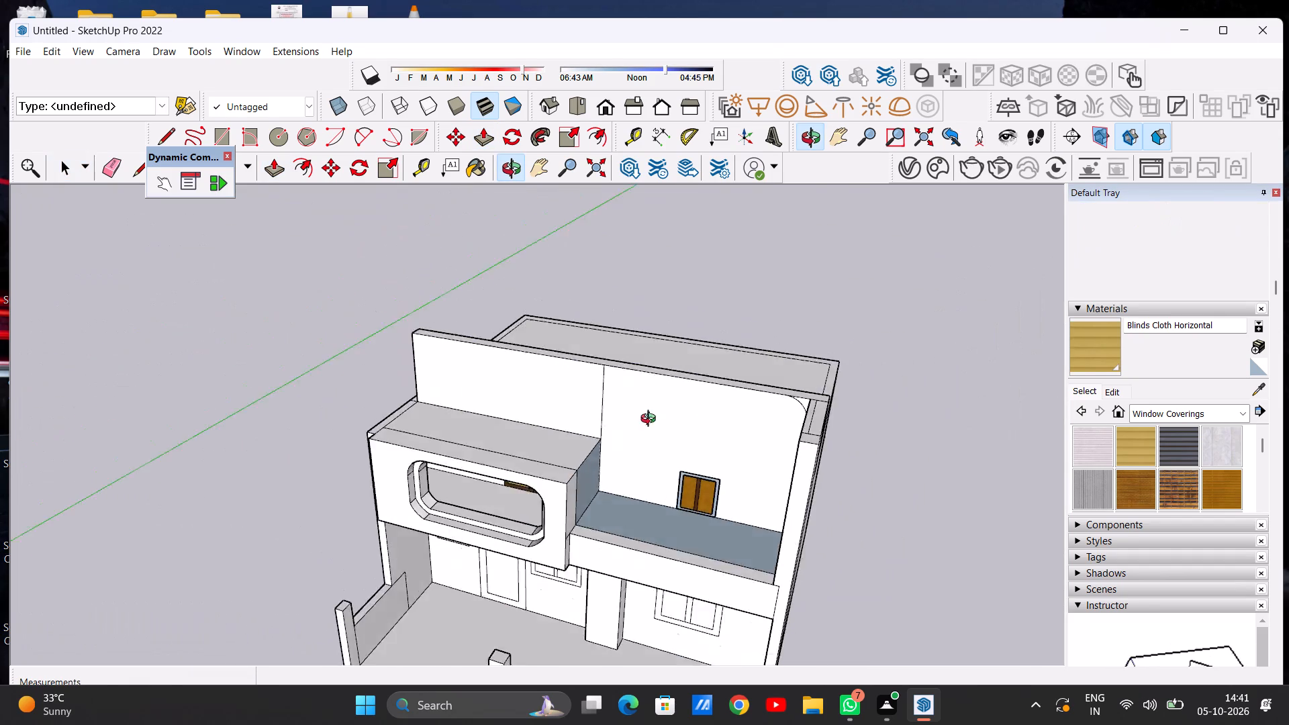
{"action": "middle_click_drag", "start_coordinate": [651, 420], "coordinate": [719, 351]}
{"action": "scroll", "coordinate": [709, 487], "scroll_direction": "up", "scroll_amount": 8}
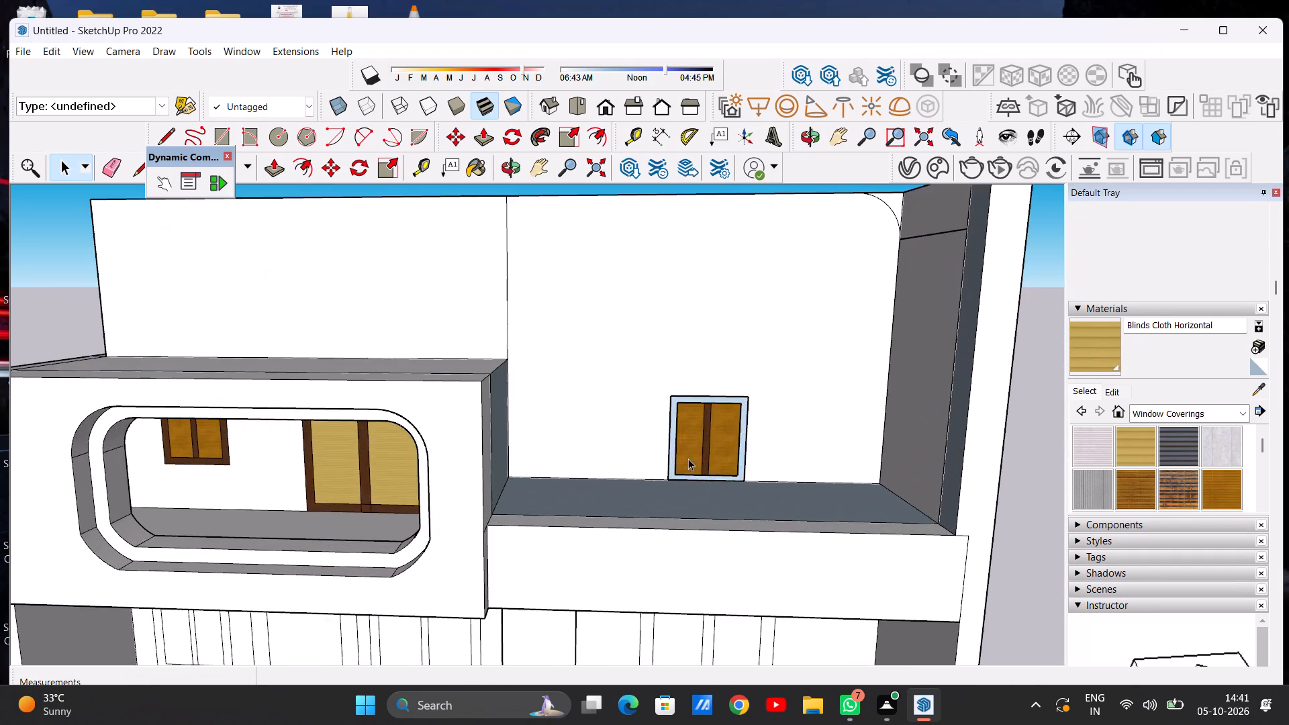
{"action": "scroll", "coordinate": [658, 452], "scroll_direction": "down", "scroll_amount": 10}
{"action": "scroll", "coordinate": [695, 440], "scroll_direction": "up", "scroll_amount": 1}
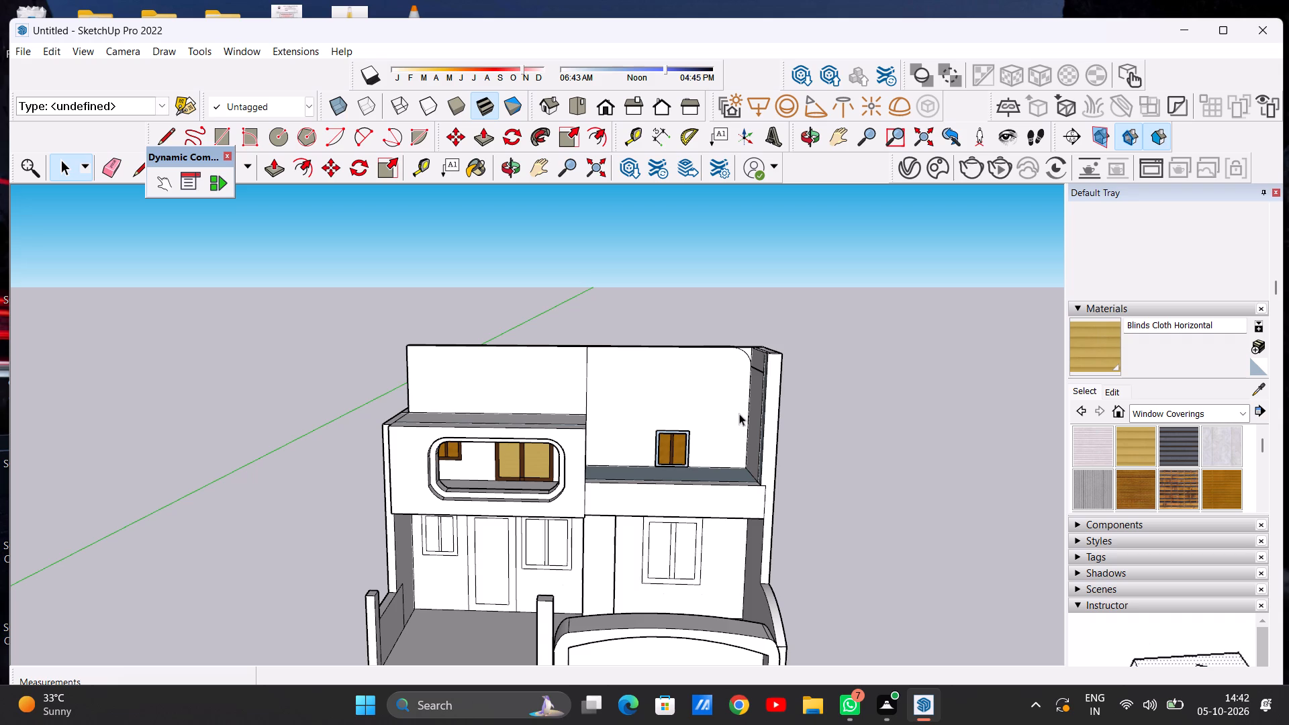
{"action": "scroll", "coordinate": [623, 443], "scroll_direction": "down", "scroll_amount": 4}
{"action": "middle_click_drag", "start_coordinate": [619, 420], "coordinate": [448, 428]}
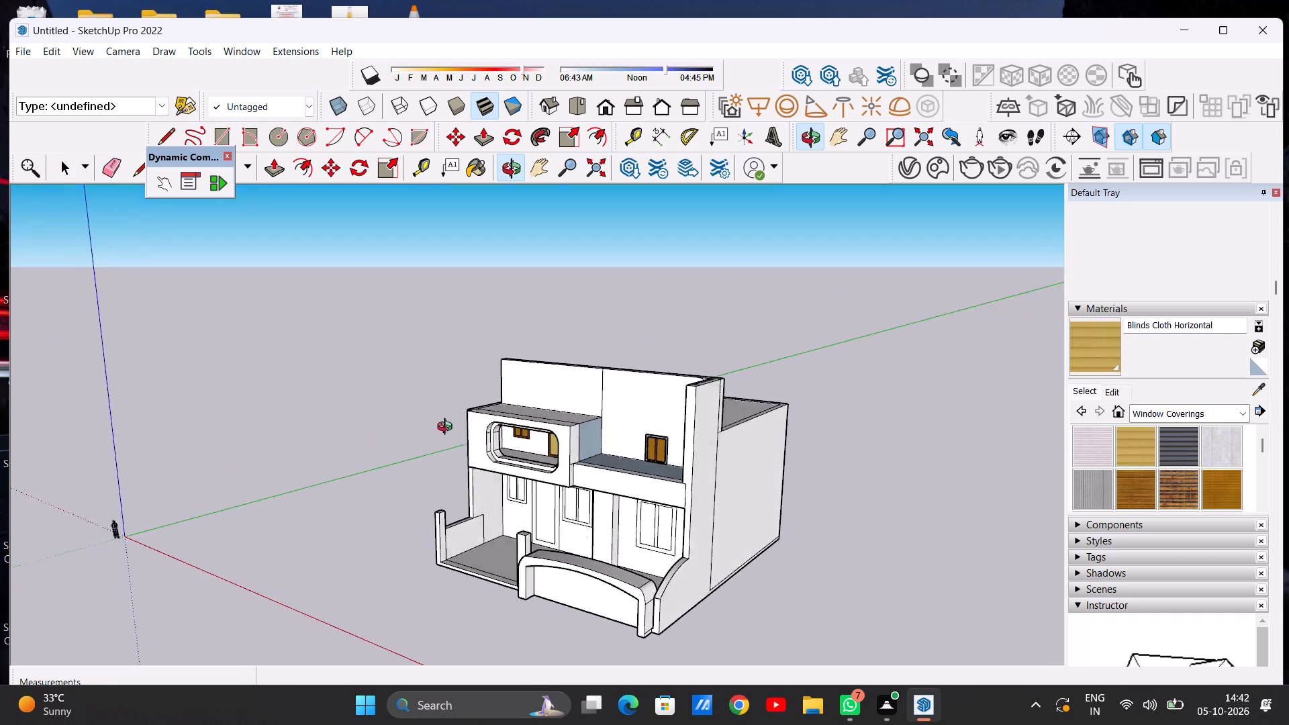
{"action": "middle_click_drag", "start_coordinate": [448, 428], "coordinate": [508, 421]}
{"action": "scroll", "coordinate": [598, 434], "scroll_direction": "up", "scroll_amount": 3}
{"action": "scroll", "coordinate": [597, 434], "scroll_direction": "down", "scroll_amount": 1}
{"action": "scroll", "coordinate": [597, 434], "scroll_direction": "up", "scroll_amount": 20}
{"action": "scroll", "coordinate": [597, 434], "scroll_direction": "up", "scroll_amount": 1}
{"action": "scroll", "coordinate": [561, 470], "scroll_direction": "down", "scroll_amount": 13}
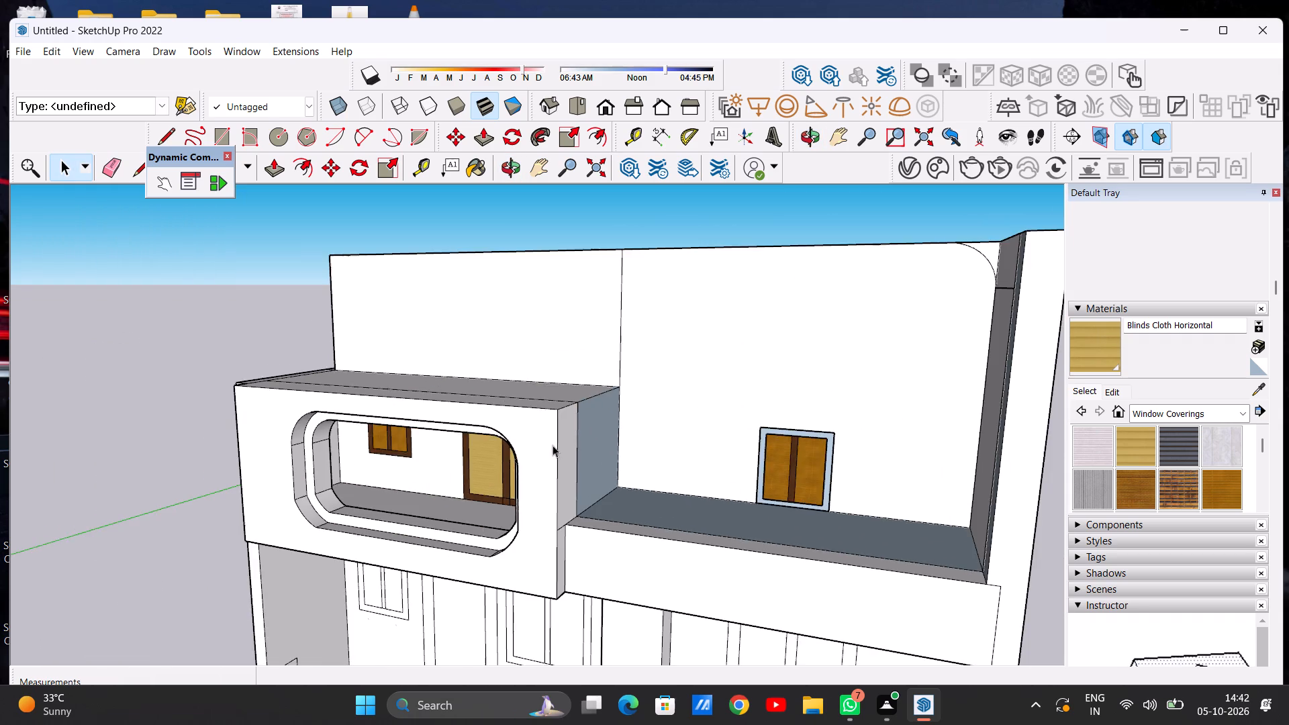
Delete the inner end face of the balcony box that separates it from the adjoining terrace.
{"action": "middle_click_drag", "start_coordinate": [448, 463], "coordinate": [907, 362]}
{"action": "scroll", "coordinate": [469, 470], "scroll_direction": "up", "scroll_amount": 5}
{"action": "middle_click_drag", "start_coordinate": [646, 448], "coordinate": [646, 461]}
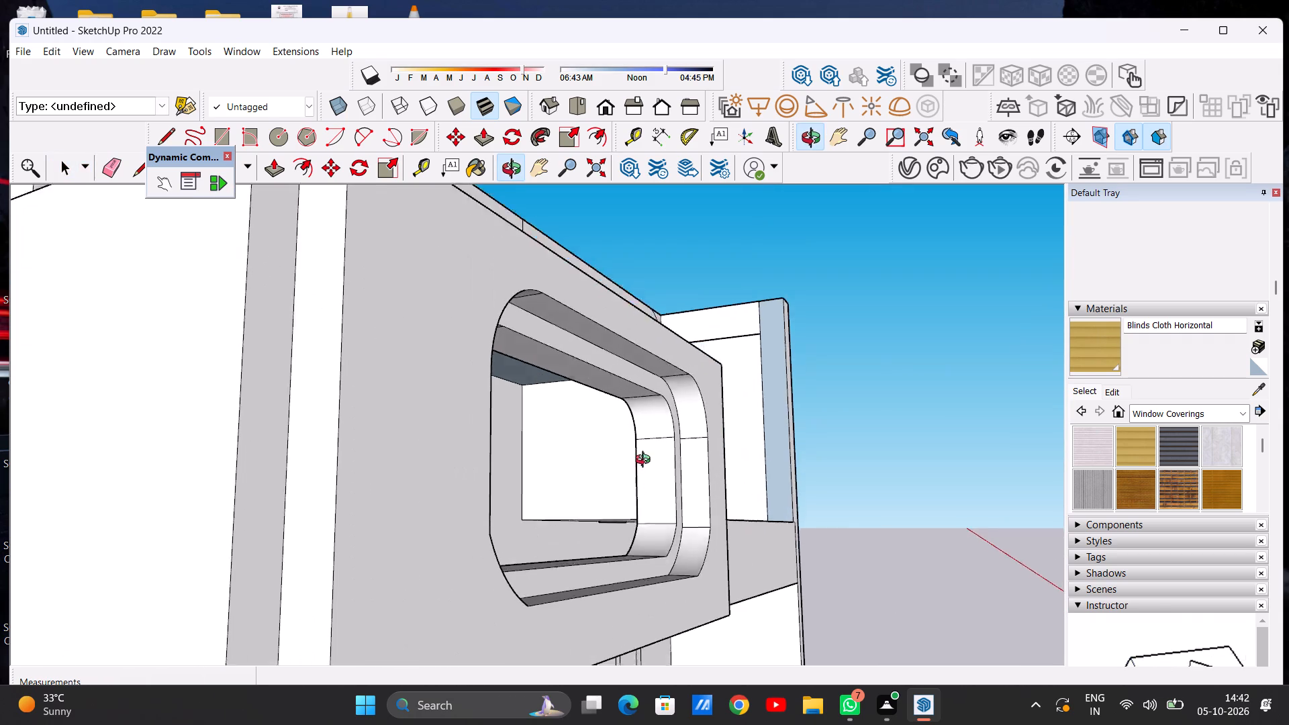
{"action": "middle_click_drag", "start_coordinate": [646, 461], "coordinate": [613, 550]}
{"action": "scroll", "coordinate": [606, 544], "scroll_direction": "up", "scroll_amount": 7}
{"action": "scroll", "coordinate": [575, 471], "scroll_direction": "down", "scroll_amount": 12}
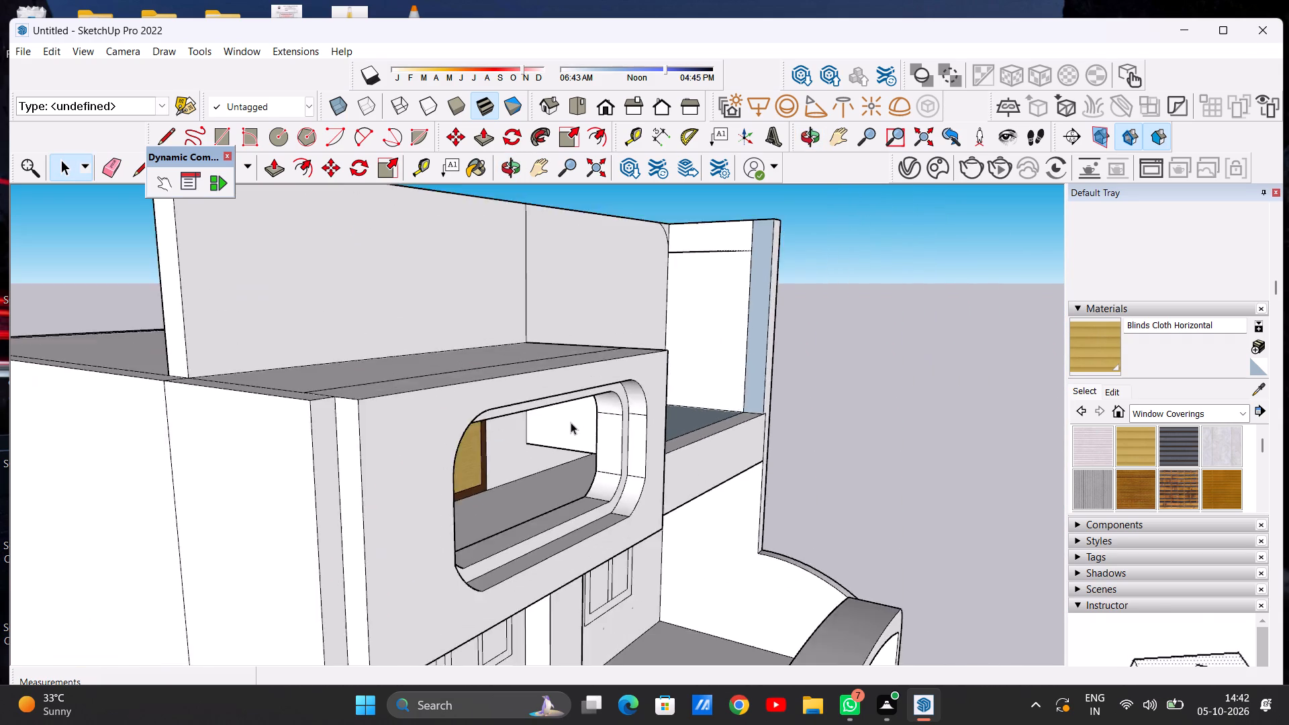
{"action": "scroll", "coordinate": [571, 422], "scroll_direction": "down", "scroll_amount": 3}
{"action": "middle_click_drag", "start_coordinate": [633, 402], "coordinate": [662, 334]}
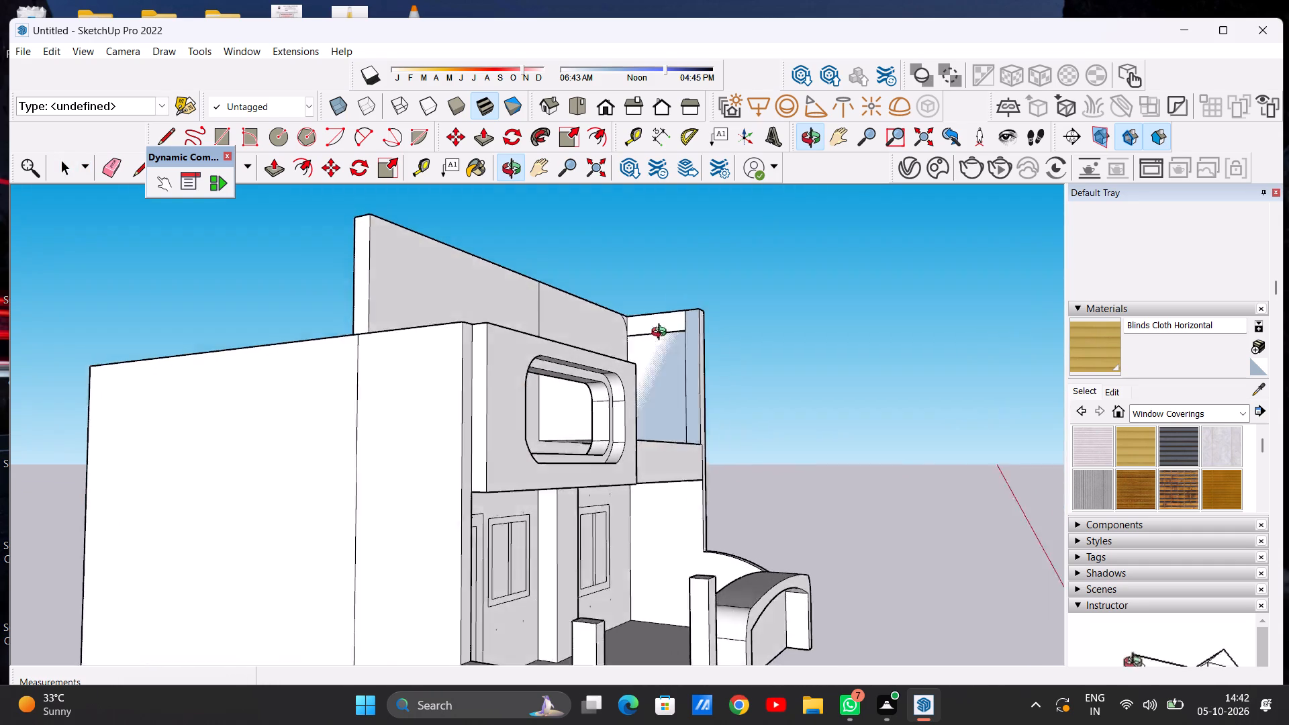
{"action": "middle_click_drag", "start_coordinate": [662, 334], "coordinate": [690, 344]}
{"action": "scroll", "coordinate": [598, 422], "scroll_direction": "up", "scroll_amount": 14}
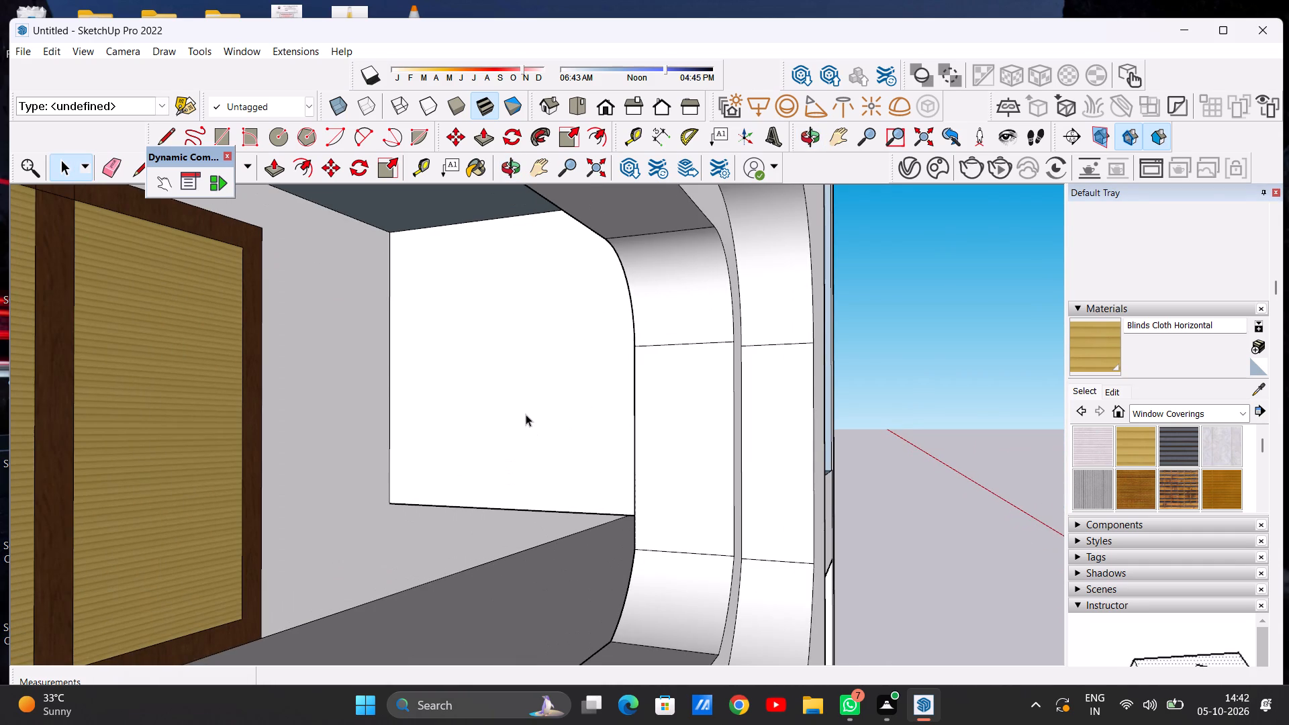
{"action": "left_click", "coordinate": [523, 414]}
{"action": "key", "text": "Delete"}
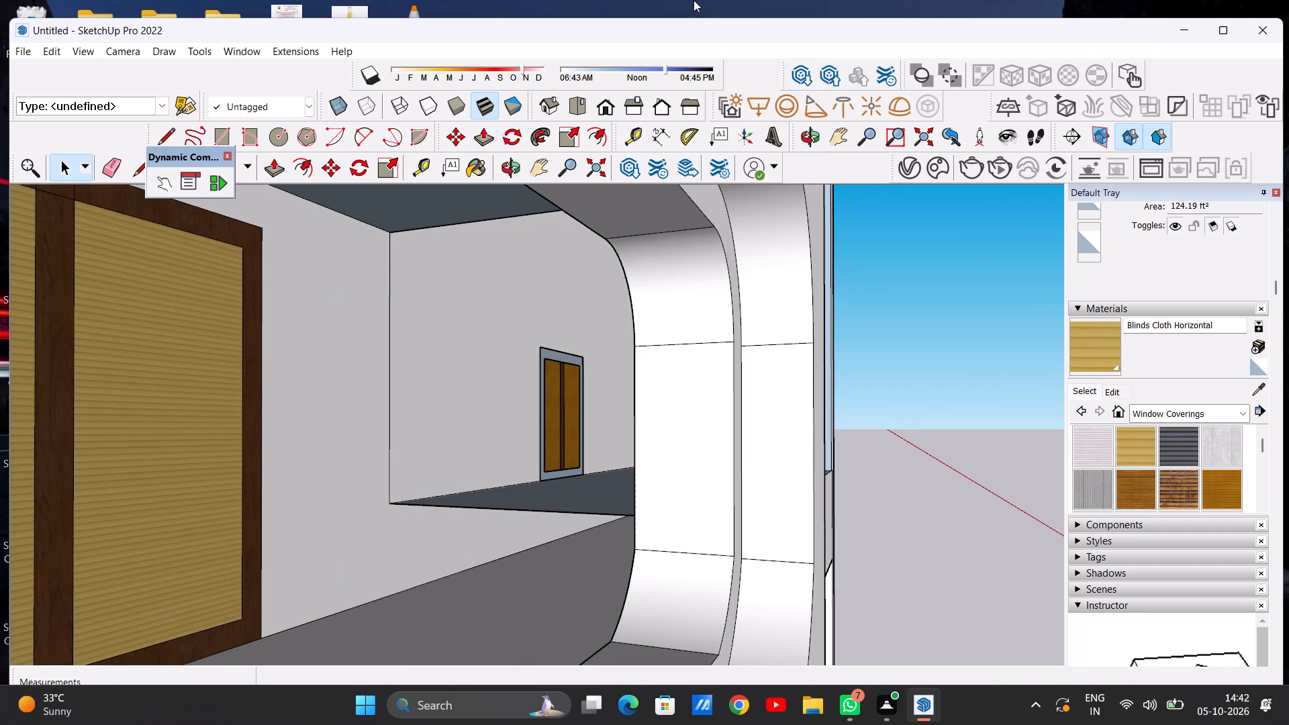
Examine the house facade with the opened balcony and recessed upper wall from several angles.
{"action": "scroll", "coordinate": [621, 97], "scroll_direction": "down", "scroll_amount": 14}
{"action": "middle_click_drag", "start_coordinate": [628, 240], "coordinate": [511, 253]}
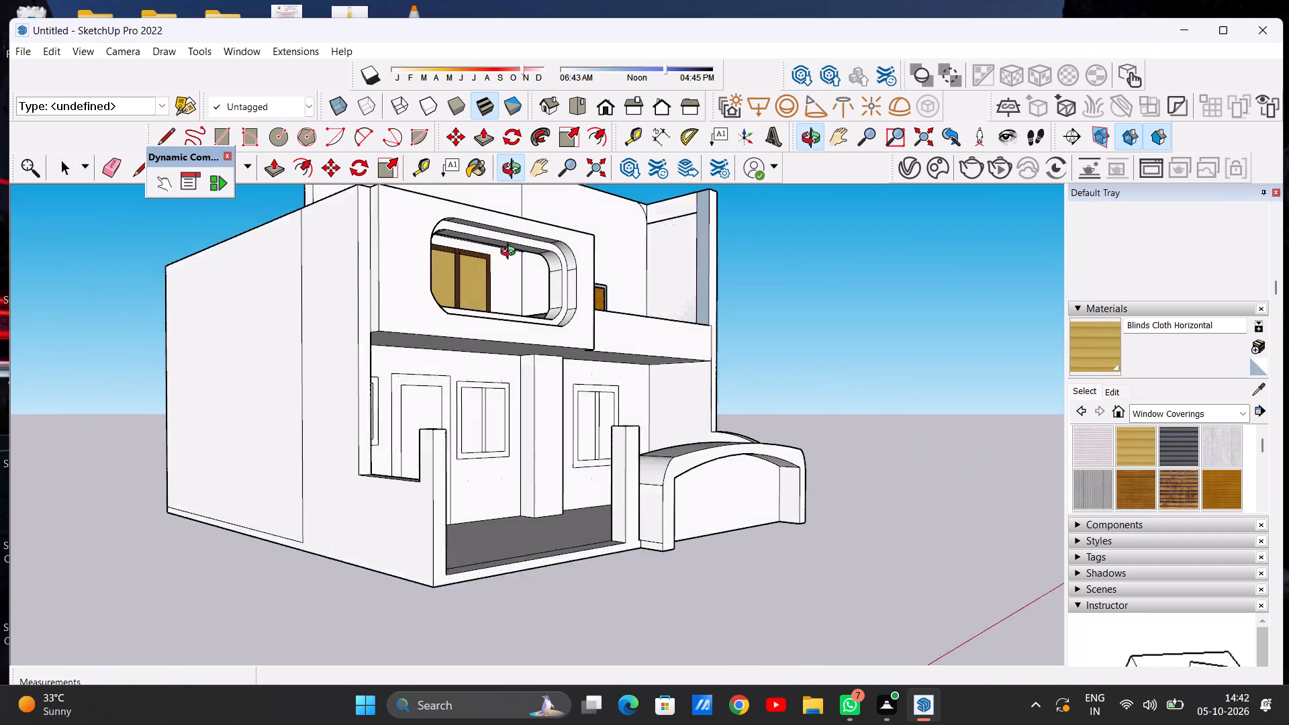
{"action": "middle_click_drag", "start_coordinate": [511, 253], "coordinate": [510, 281]}
{"action": "middle_click_drag", "start_coordinate": [664, 187], "coordinate": [481, 285]}
{"action": "scroll", "coordinate": [481, 280], "scroll_direction": "down", "scroll_amount": 6}
{"action": "middle_click_drag", "start_coordinate": [639, 234], "coordinate": [471, 234]}
{"action": "scroll", "coordinate": [501, 238], "scroll_direction": "down", "scroll_amount": 1}
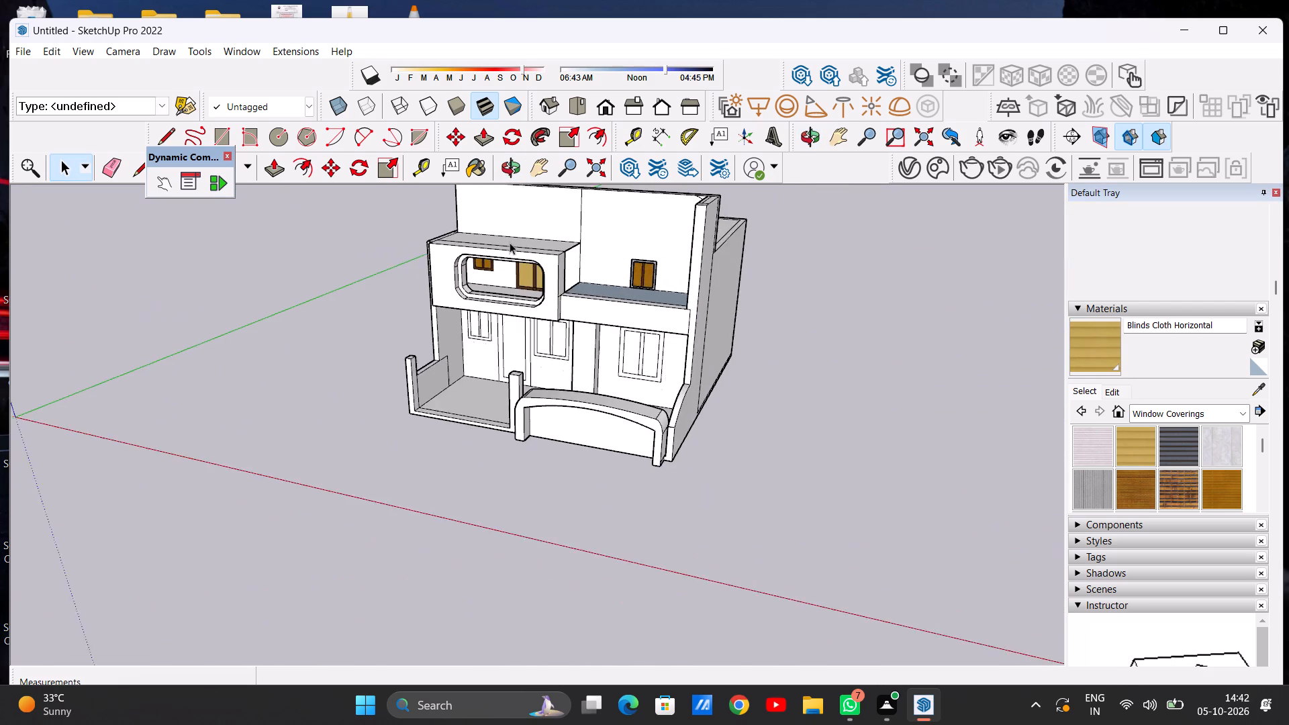
{"action": "scroll", "coordinate": [583, 269], "scroll_direction": "up", "scroll_amount": 6}
{"action": "middle_click_drag", "start_coordinate": [768, 277], "coordinate": [759, 243]}
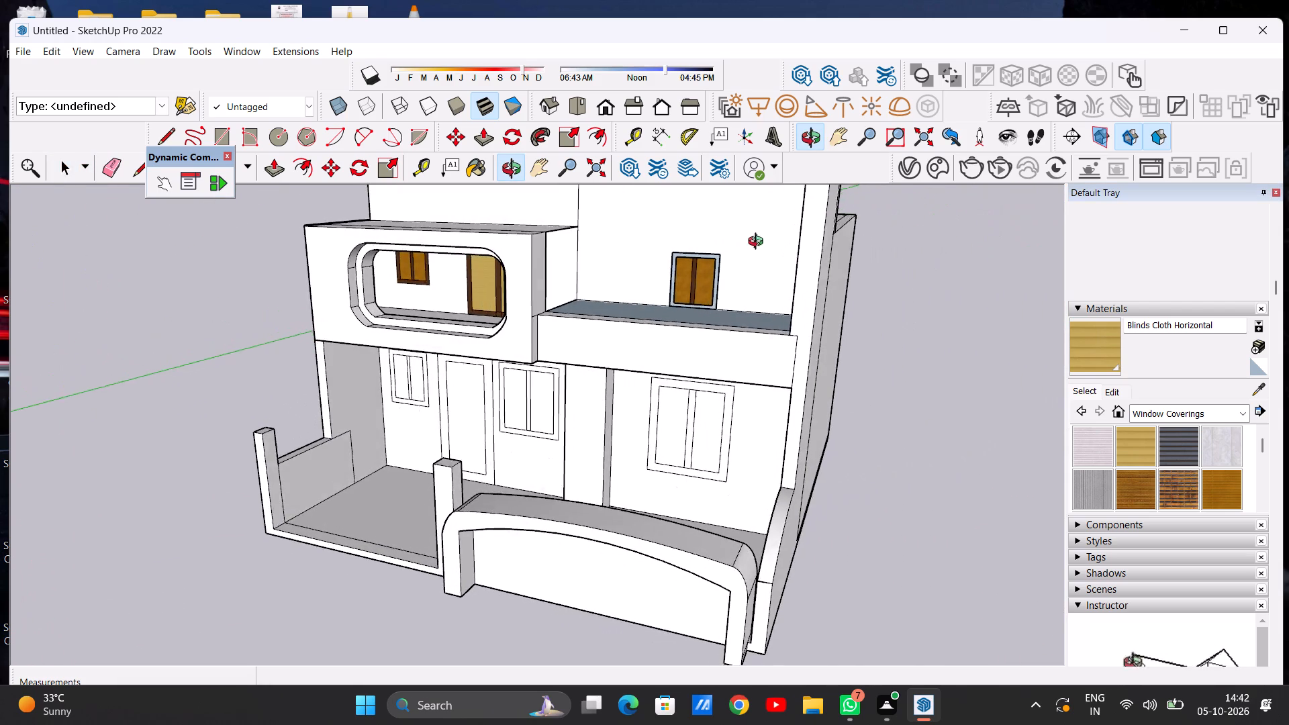
{"action": "middle_click_drag", "start_coordinate": [759, 243], "coordinate": [759, 237]}
{"action": "scroll", "coordinate": [622, 307], "scroll_direction": "down", "scroll_amount": 12}
{"action": "scroll", "coordinate": [604, 257], "scroll_direction": "up", "scroll_amount": 4}
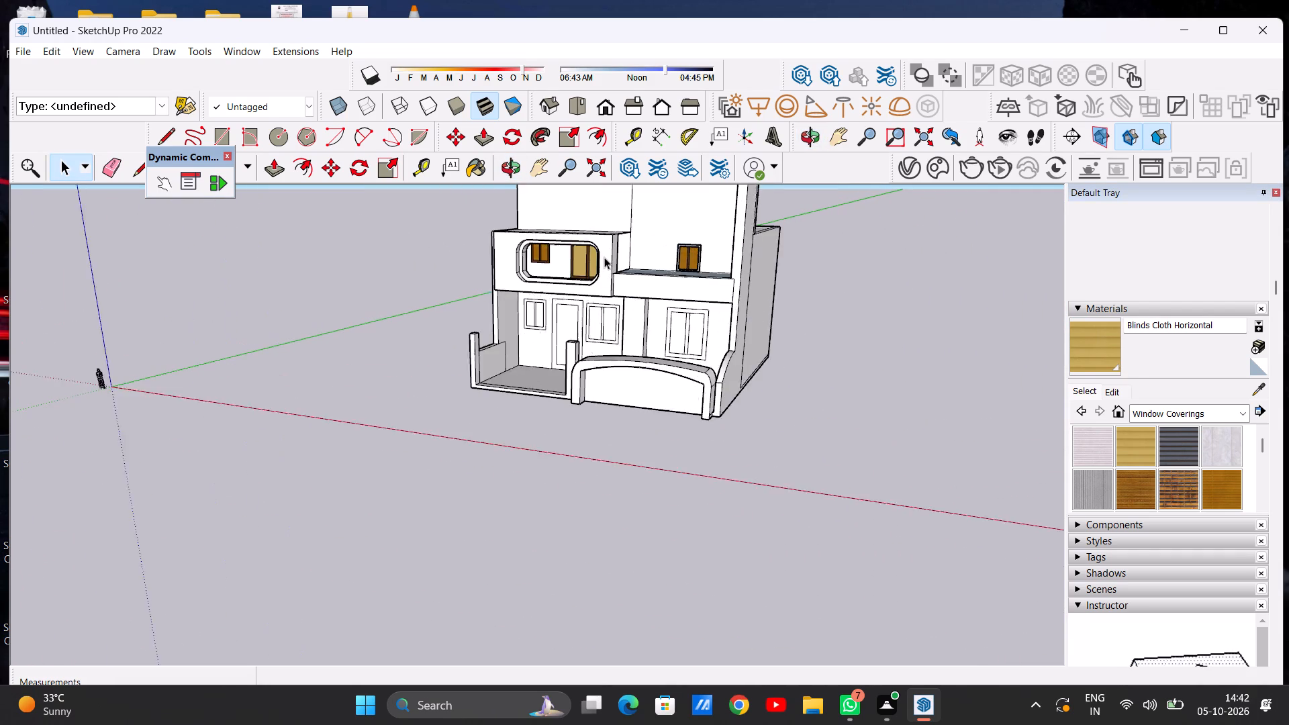
{"action": "scroll", "coordinate": [604, 257], "scroll_direction": "up", "scroll_amount": 1}
{"action": "scroll", "coordinate": [604, 257], "scroll_direction": "down", "scroll_amount": 12}
{"action": "scroll", "coordinate": [604, 200], "scroll_direction": "up", "scroll_amount": 5}
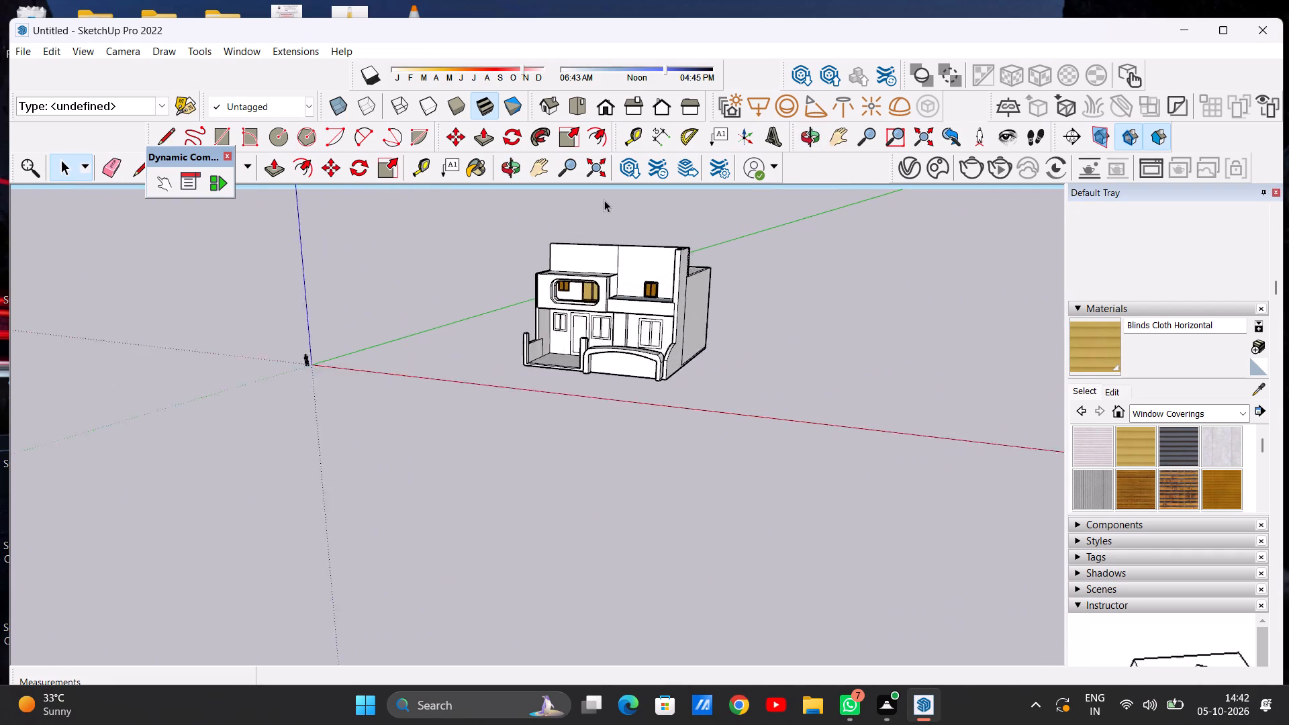
{"action": "scroll", "coordinate": [604, 200], "scroll_direction": "up", "scroll_amount": 8}
{"action": "scroll", "coordinate": [598, 238], "scroll_direction": "down", "scroll_amount": 6}
{"action": "middle_click_drag", "start_coordinate": [493, 292], "coordinate": [693, 233]}
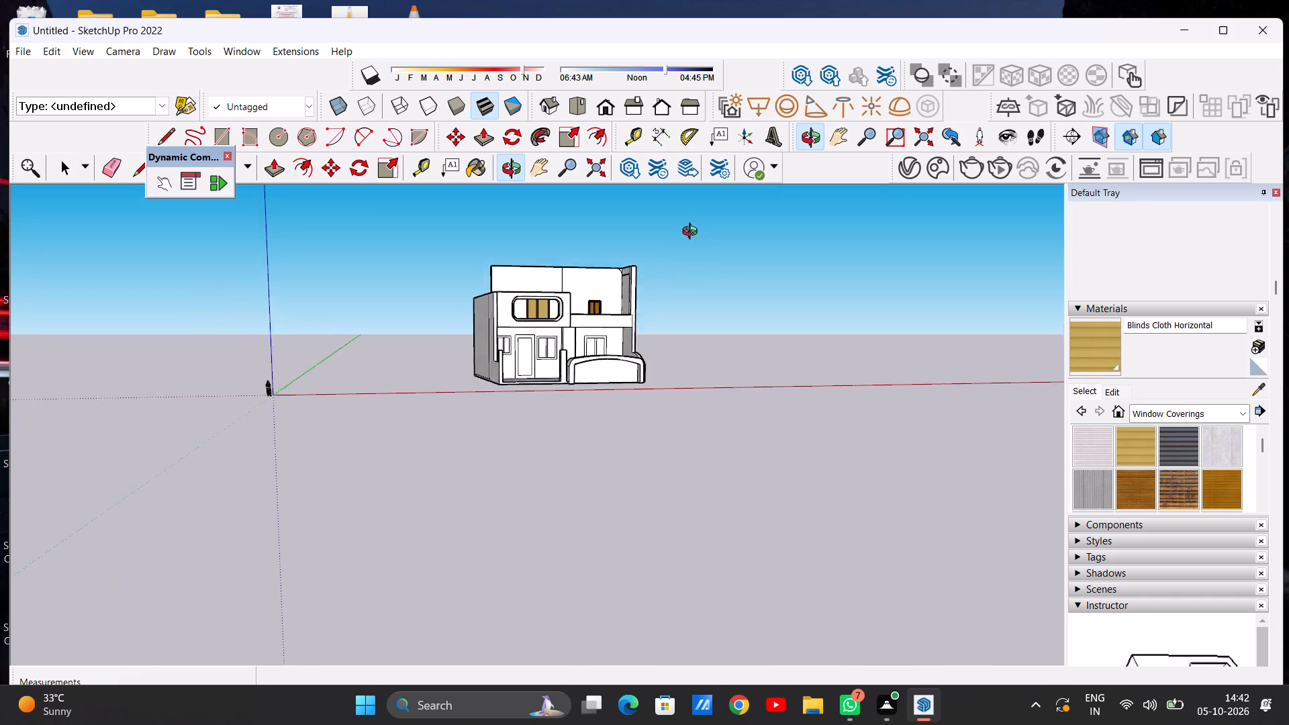
{"action": "middle_click_drag", "start_coordinate": [693, 233], "coordinate": [596, 258]}
{"action": "scroll", "coordinate": [616, 281], "scroll_direction": "up", "scroll_amount": 9}
{"action": "middle_click_drag", "start_coordinate": [632, 293], "coordinate": [457, 297]}
{"action": "scroll", "coordinate": [457, 297], "scroll_direction": "up", "scroll_amount": 1}
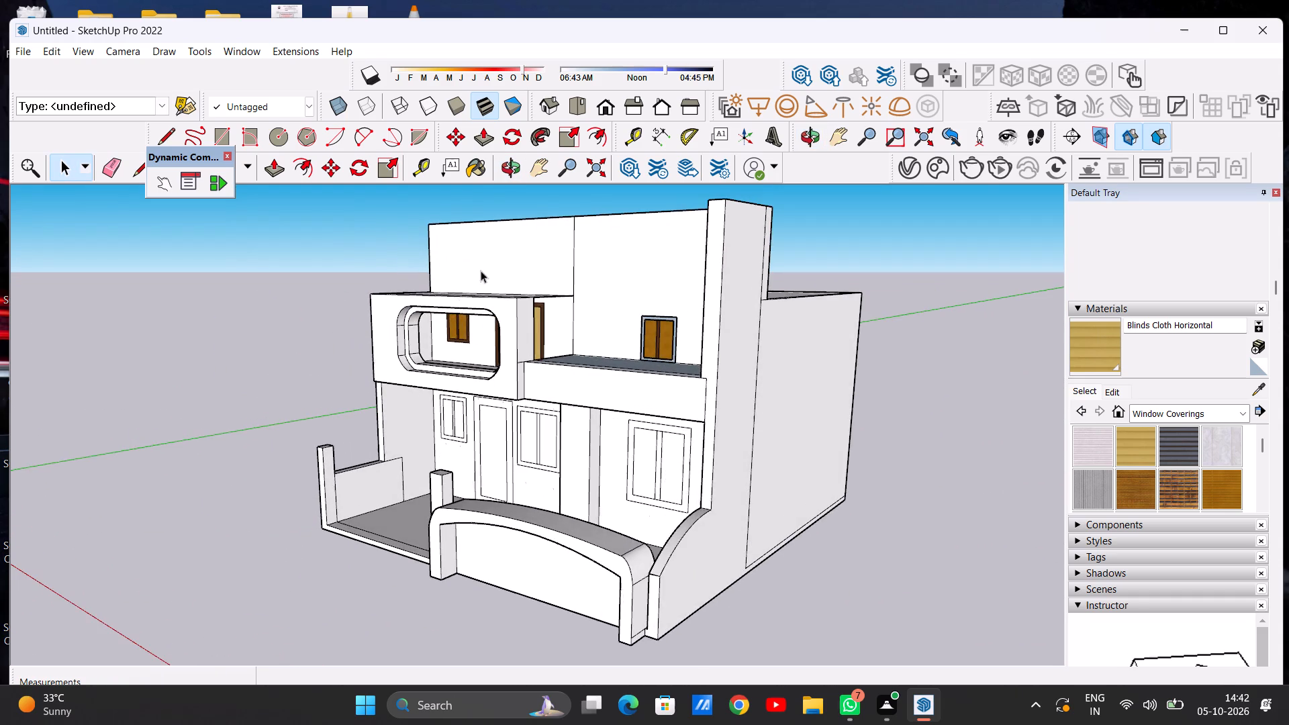
{"action": "scroll", "coordinate": [483, 251], "scroll_direction": "up", "scroll_amount": 6}
{"action": "scroll", "coordinate": [504, 255], "scroll_direction": "down", "scroll_amount": 3}
{"action": "scroll", "coordinate": [566, 252], "scroll_direction": "down", "scroll_amount": 1}
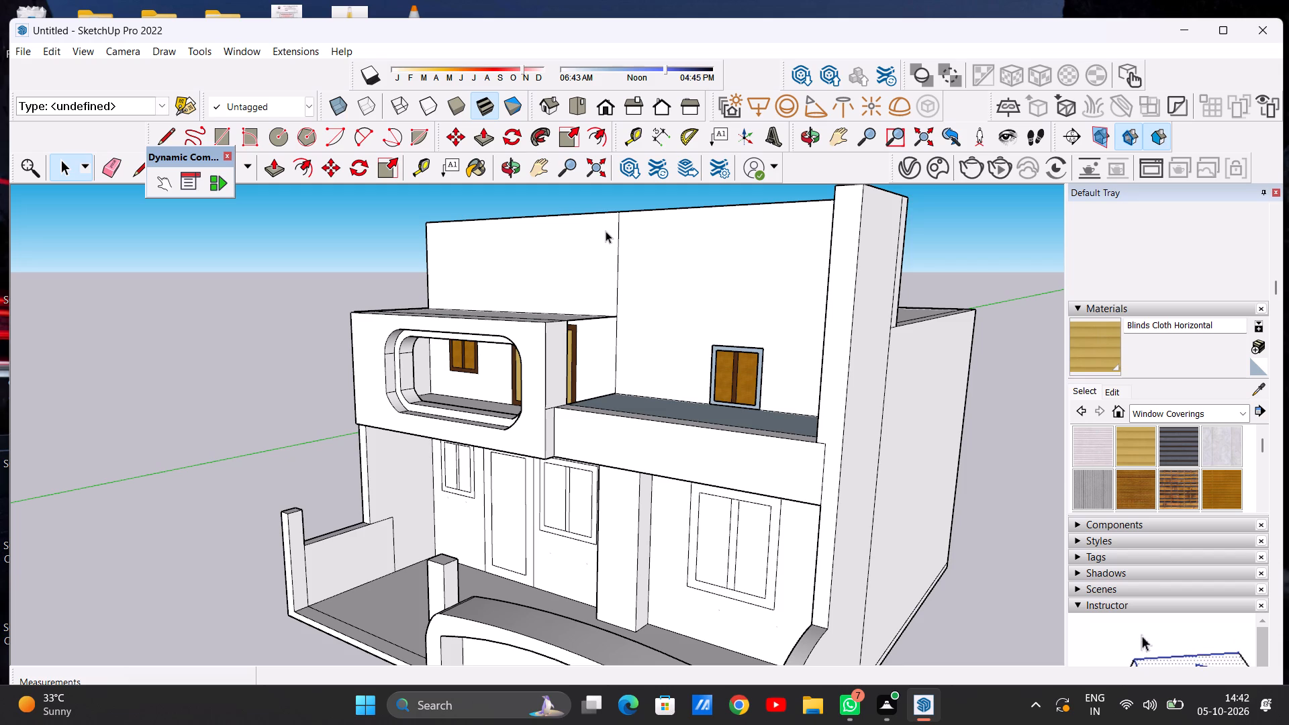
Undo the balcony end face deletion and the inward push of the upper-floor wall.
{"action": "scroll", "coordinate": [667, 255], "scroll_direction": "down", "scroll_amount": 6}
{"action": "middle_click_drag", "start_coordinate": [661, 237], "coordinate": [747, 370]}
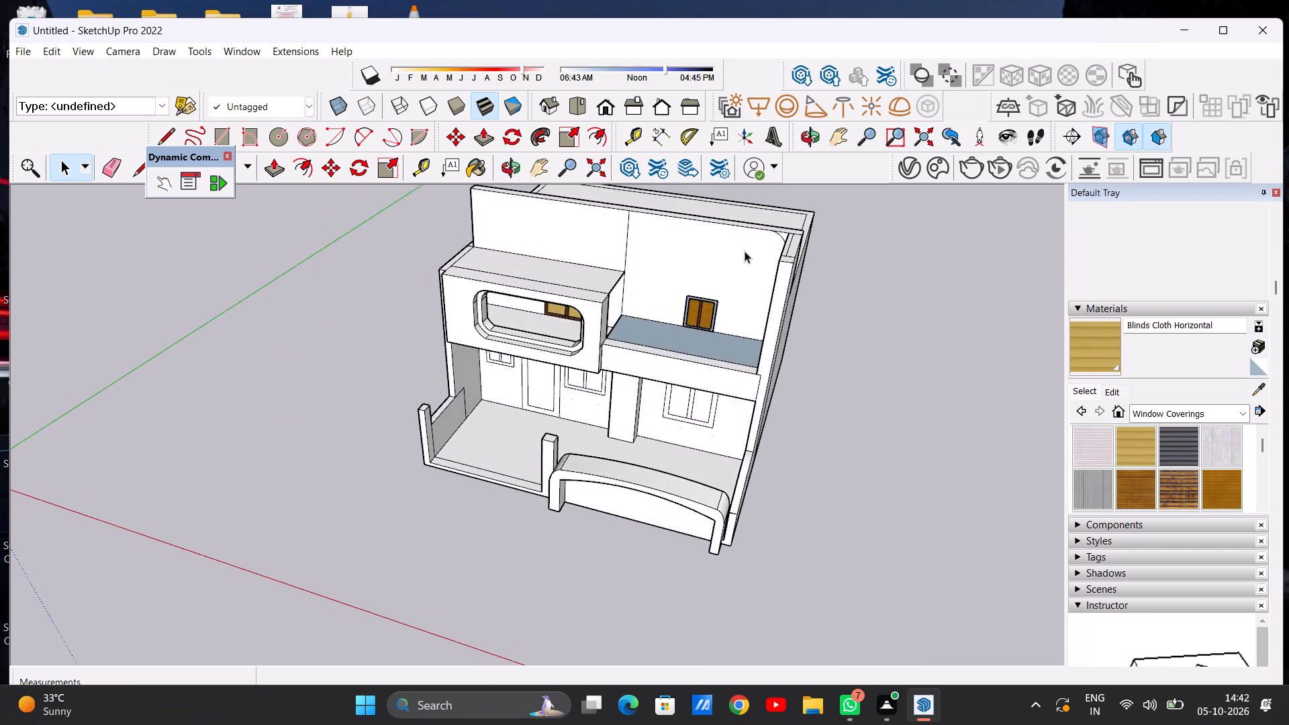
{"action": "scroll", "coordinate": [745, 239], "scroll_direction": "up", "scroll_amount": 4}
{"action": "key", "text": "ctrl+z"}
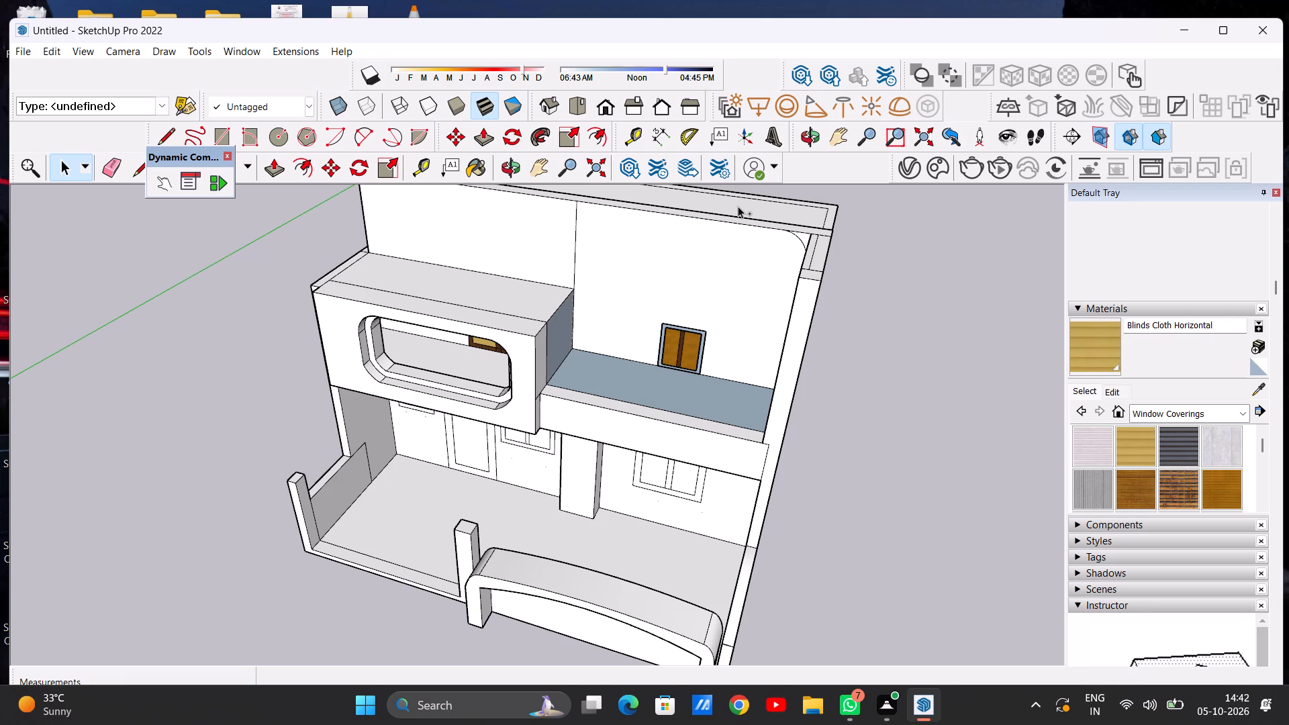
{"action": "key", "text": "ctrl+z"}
Delete the blue-grey side face of the projecting balcony box beside the terrace ledge.
{"action": "scroll", "coordinate": [696, 269], "scroll_direction": "down", "scroll_amount": 5}
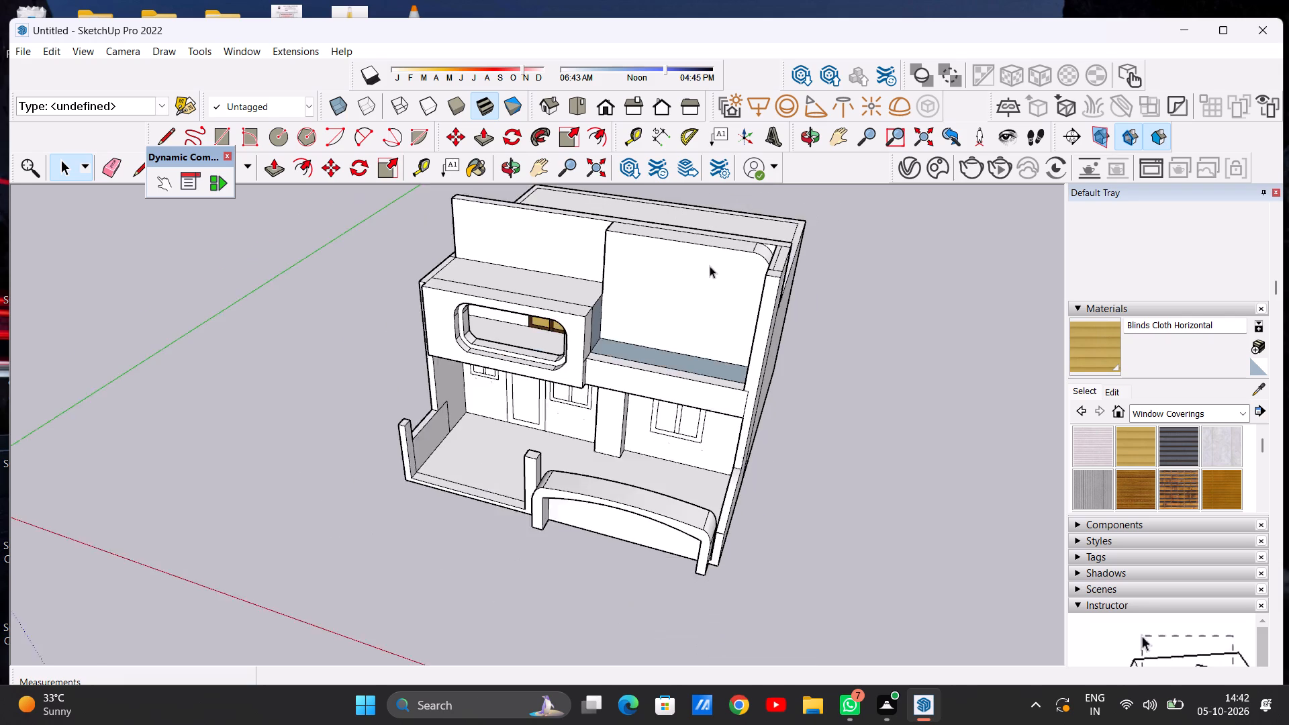
{"action": "middle_click_drag", "start_coordinate": [593, 283], "coordinate": [716, 242]}
{"action": "scroll", "coordinate": [649, 281], "scroll_direction": "up", "scroll_amount": 4}
{"action": "scroll", "coordinate": [646, 276], "scroll_direction": "down", "scroll_amount": 5}
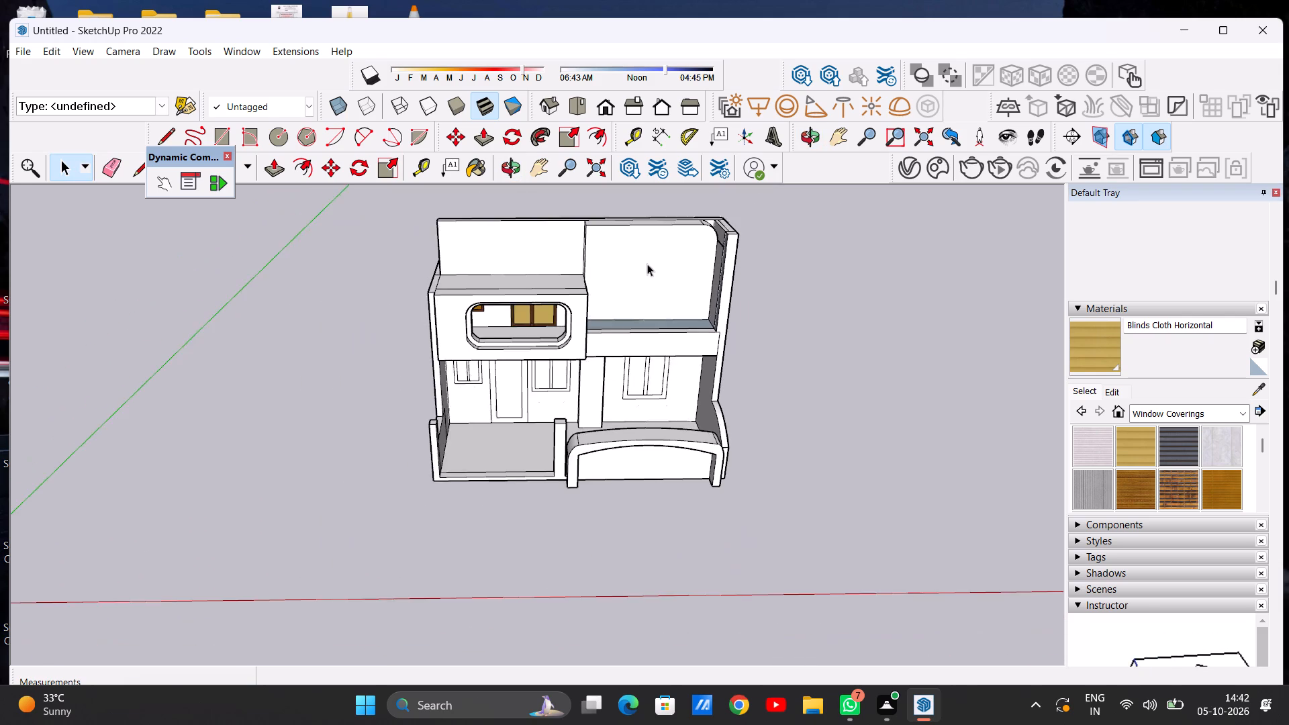
{"action": "middle_click_drag", "start_coordinate": [640, 303], "coordinate": [638, 167]}
{"action": "scroll", "coordinate": [558, 399], "scroll_direction": "up", "scroll_amount": 6}
{"action": "scroll", "coordinate": [590, 181], "scroll_direction": "down", "scroll_amount": 5}
{"action": "scroll", "coordinate": [641, 168], "scroll_direction": "up", "scroll_amount": 1}
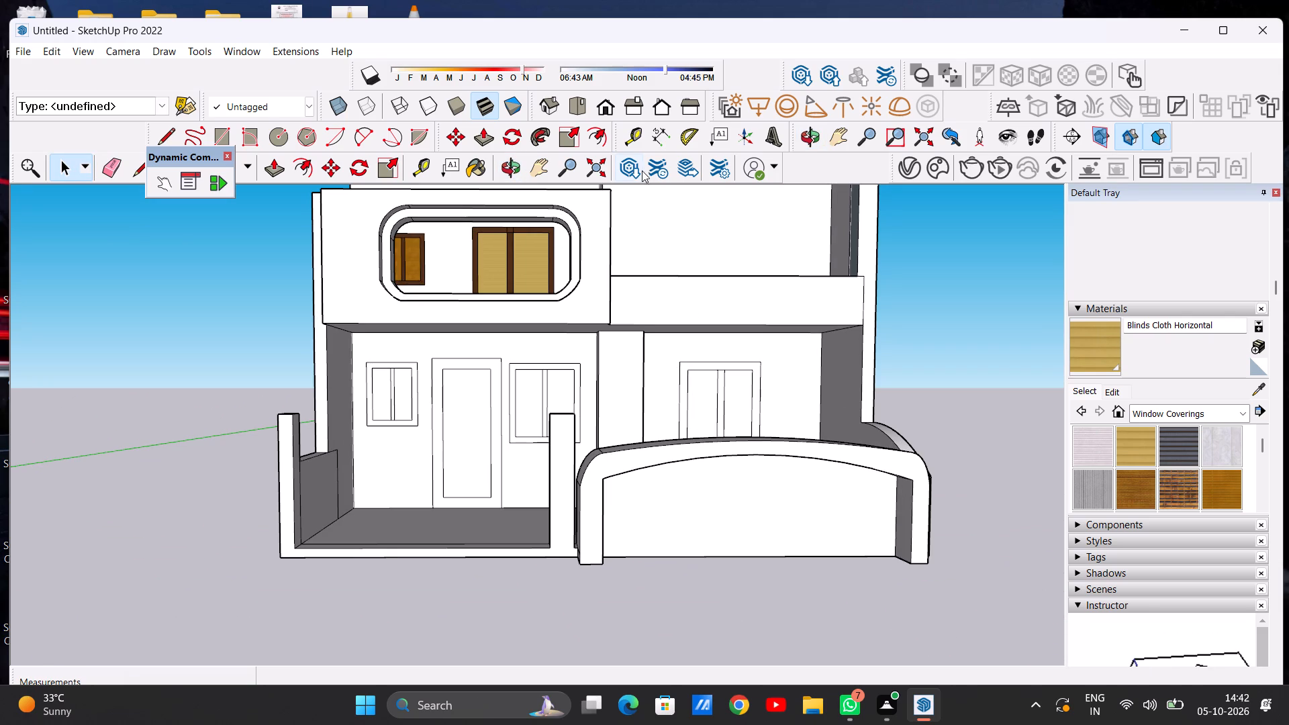
{"action": "middle_click", "coordinate": [642, 170]}
{"action": "scroll", "coordinate": [583, 342], "scroll_direction": "down", "scroll_amount": 6}
{"action": "middle_click_drag", "start_coordinate": [635, 263], "coordinate": [446, 379]}
{"action": "scroll", "coordinate": [541, 254], "scroll_direction": "up", "scroll_amount": 5}
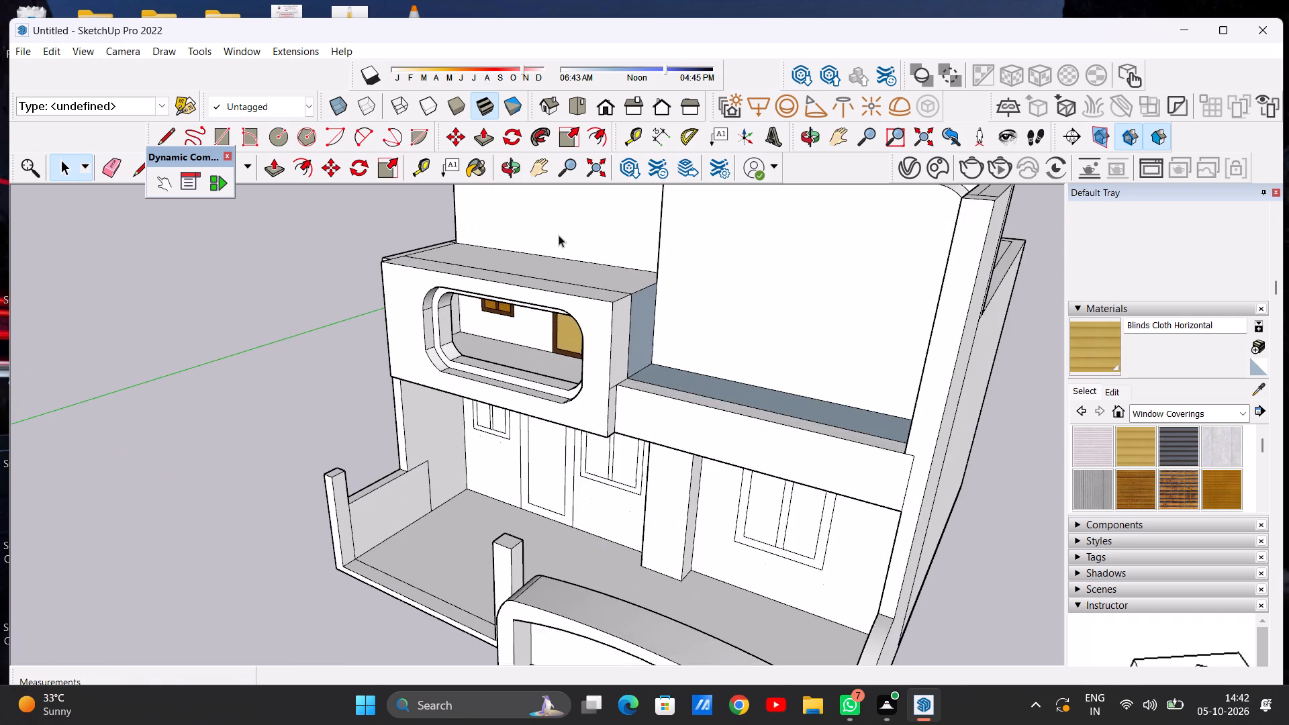
{"action": "middle_click_drag", "start_coordinate": [683, 267], "coordinate": [579, 273]}
{"action": "scroll", "coordinate": [603, 313], "scroll_direction": "up", "scroll_amount": 6}
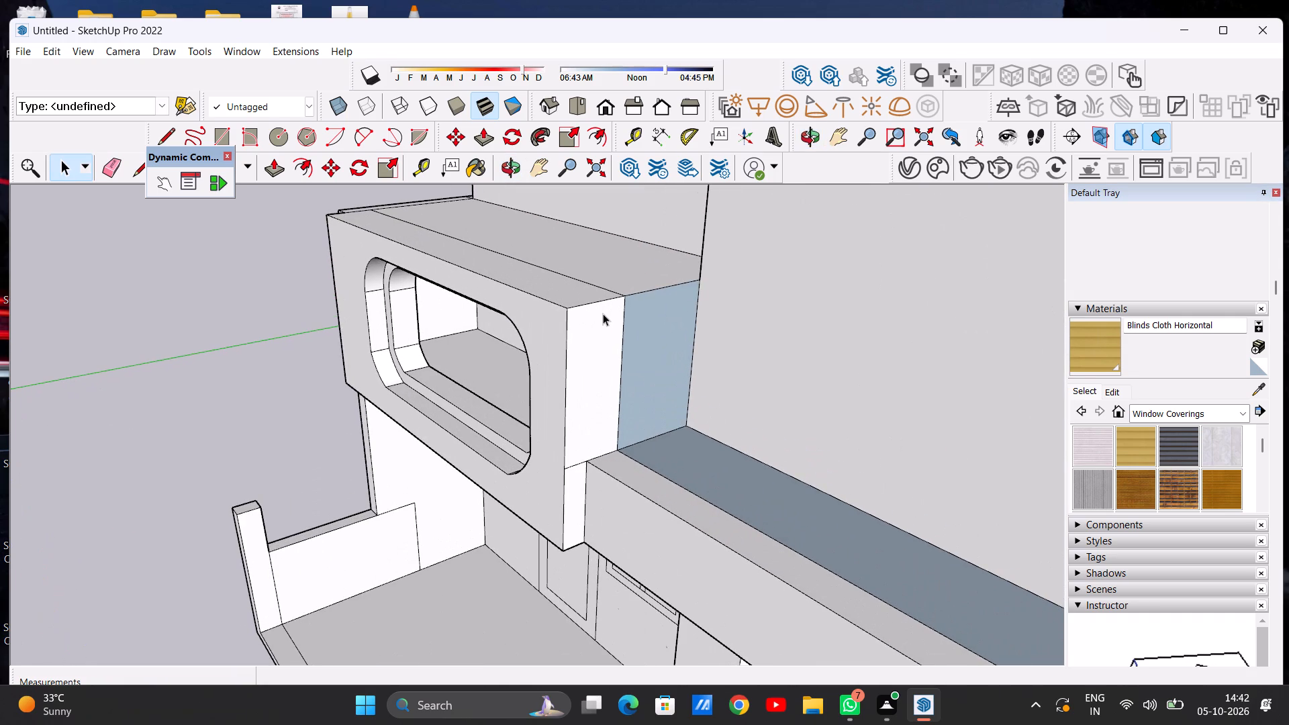
{"action": "left_click", "coordinate": [665, 376]}
{"action": "key", "text": "Delete"}
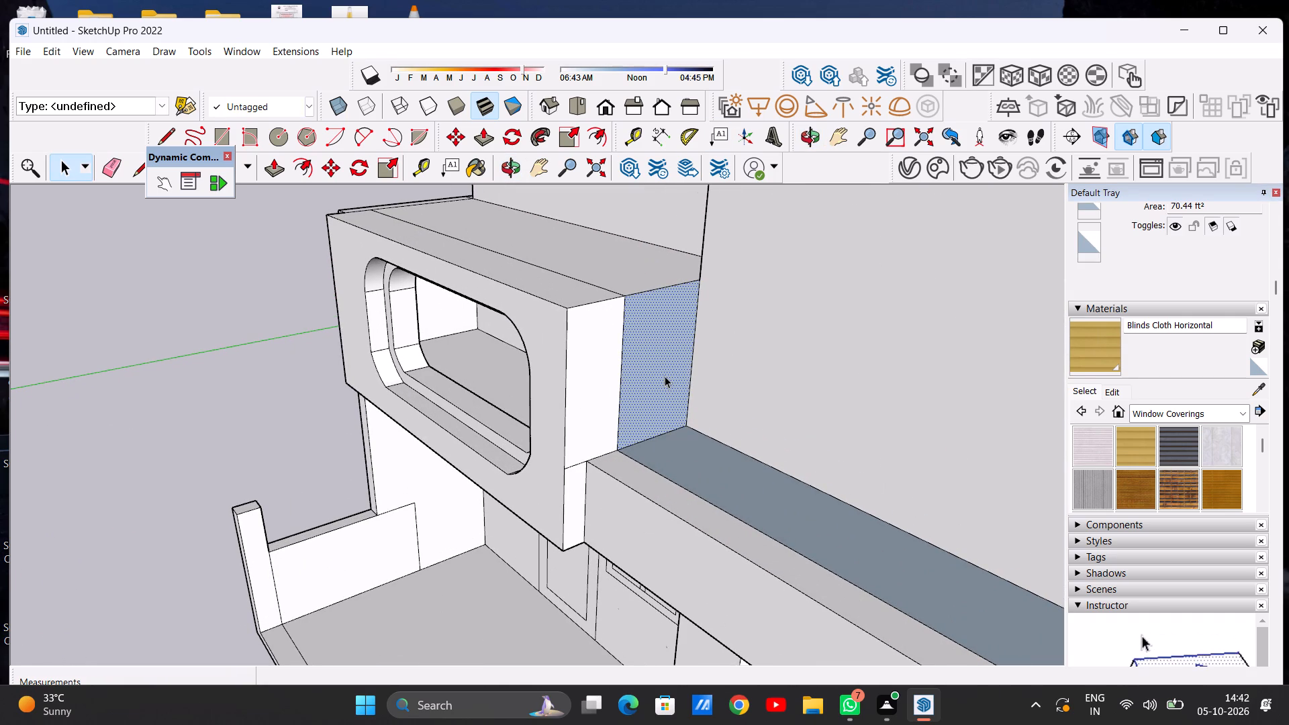
{"action": "key", "text": "space"}
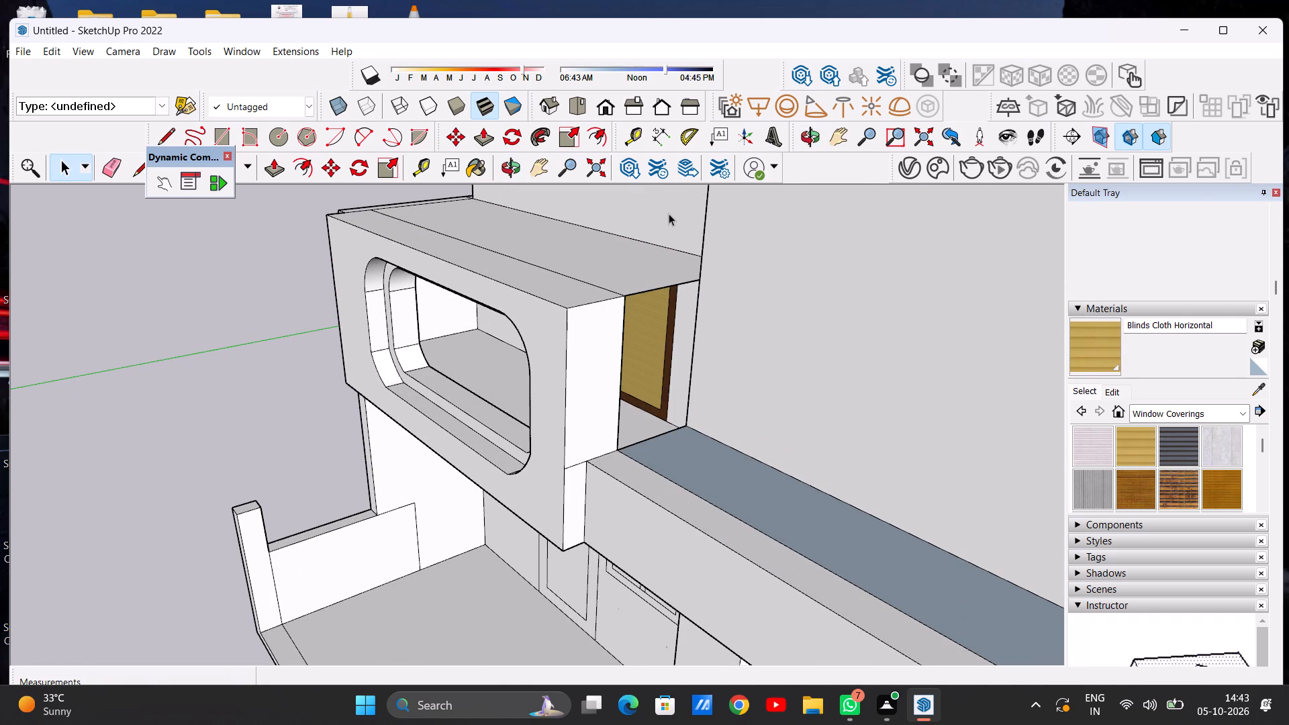
Examine the opened balcony and the upper-floor facade from several angles, including the standard front view.
{"action": "scroll", "coordinate": [679, 367], "scroll_direction": "down", "scroll_amount": 14}
{"action": "middle_click_drag", "start_coordinate": [655, 387], "coordinate": [740, 349]}
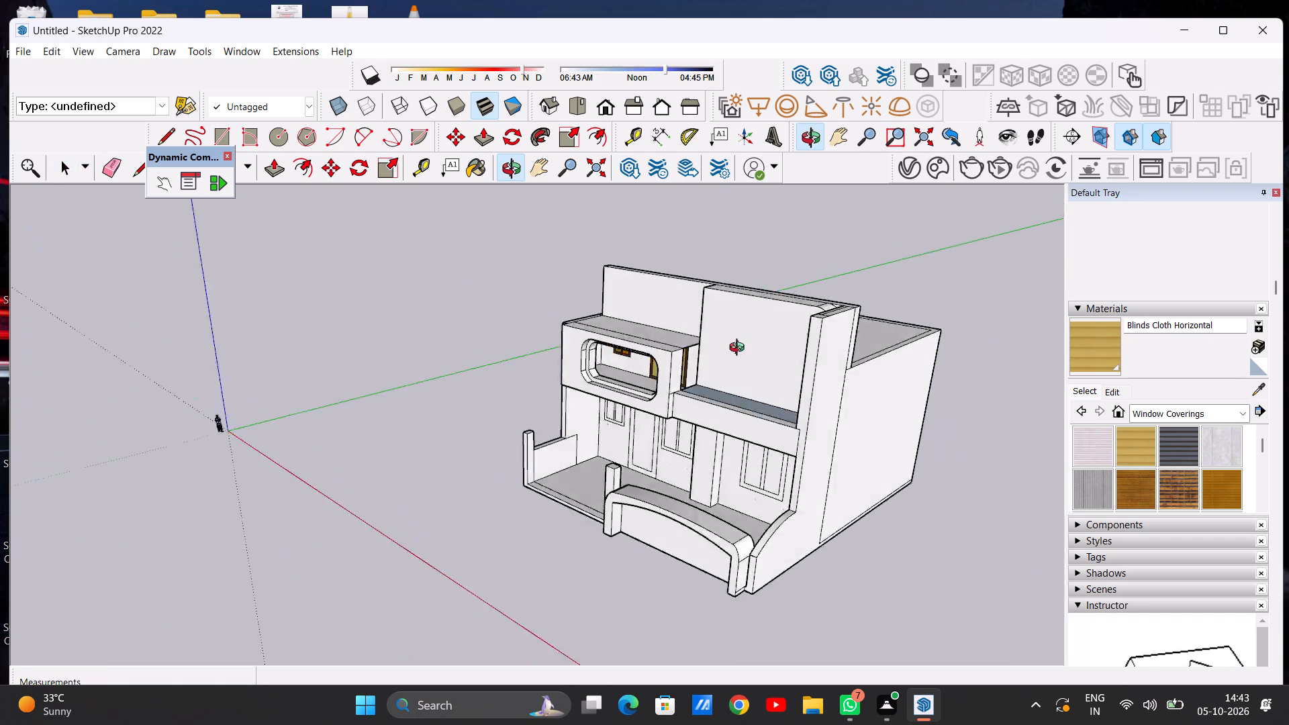
{"action": "middle_click_drag", "start_coordinate": [740, 349], "coordinate": [847, 309]}
{"action": "scroll", "coordinate": [734, 320], "scroll_direction": "up", "scroll_amount": 6}
{"action": "scroll", "coordinate": [726, 325], "scroll_direction": "down", "scroll_amount": 5}
{"action": "middle_click_drag", "start_coordinate": [692, 352], "coordinate": [817, 349]}
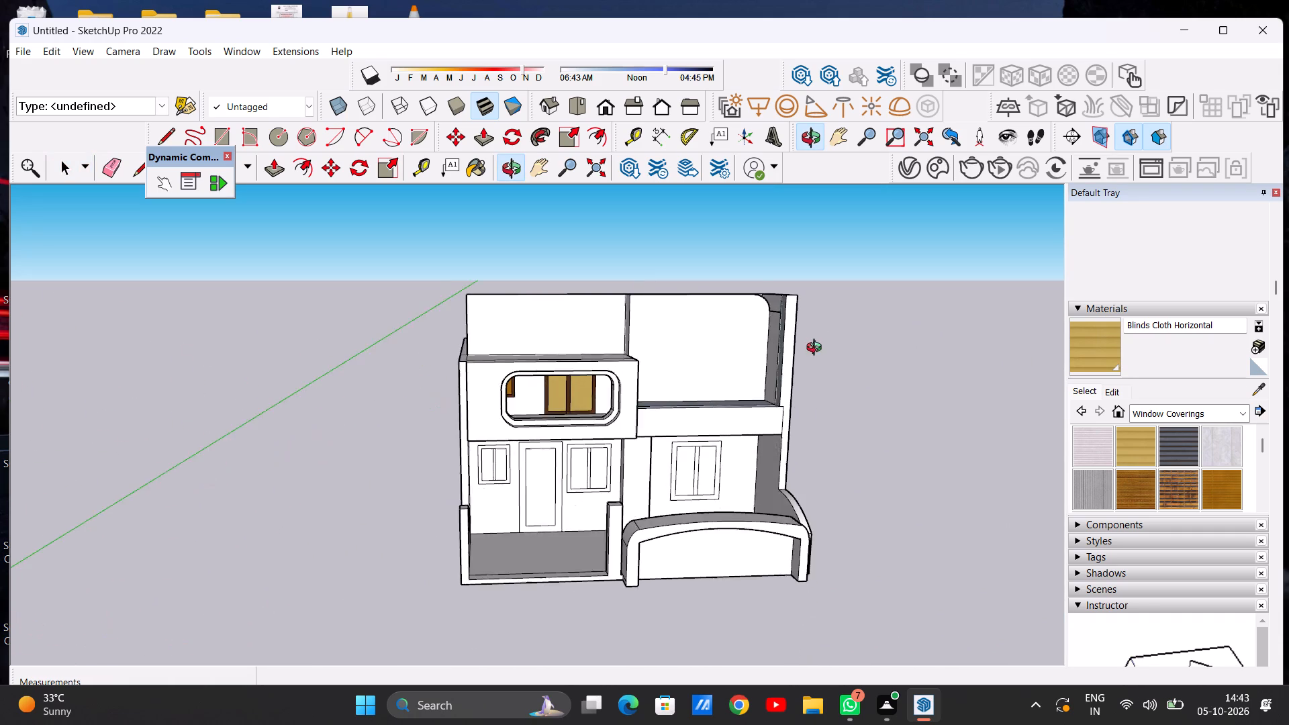
{"action": "middle_click_drag", "start_coordinate": [817, 349], "coordinate": [736, 346]}
{"action": "left_click", "coordinate": [602, 103]}
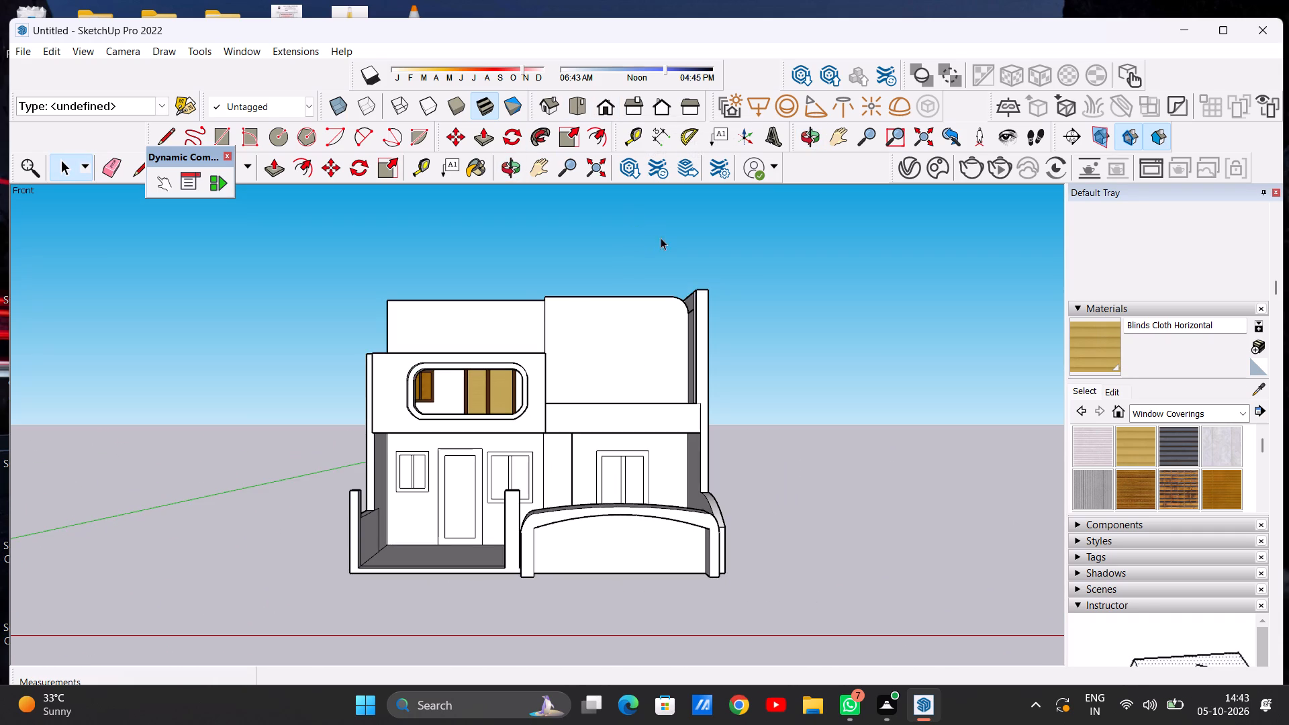
{"action": "scroll", "coordinate": [528, 319], "scroll_direction": "up", "scroll_amount": 6}
{"action": "scroll", "coordinate": [685, 339], "scroll_direction": "down", "scroll_amount": 3}
{"action": "scroll", "coordinate": [651, 299], "scroll_direction": "up", "scroll_amount": 5}
{"action": "scroll", "coordinate": [669, 311], "scroll_direction": "down", "scroll_amount": 7}
{"action": "scroll", "coordinate": [715, 314], "scroll_direction": "up", "scroll_amount": 2}
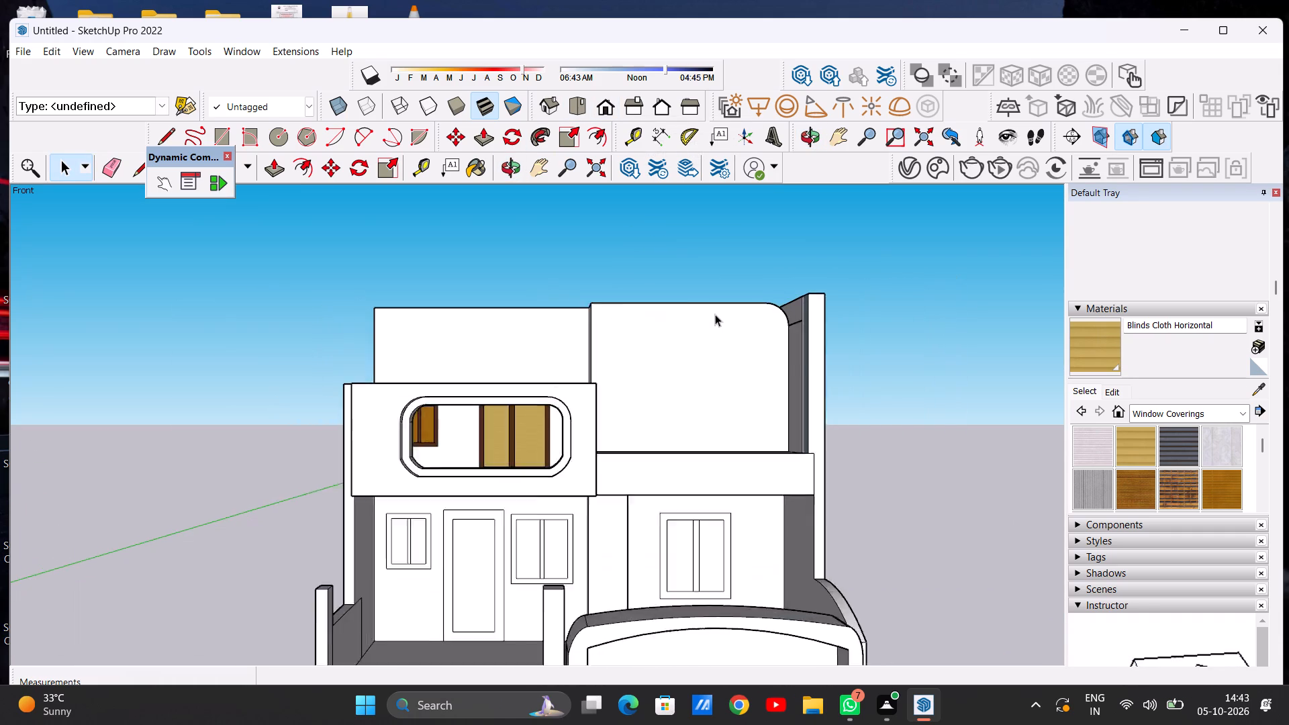
{"action": "scroll", "coordinate": [715, 314], "scroll_direction": "up", "scroll_amount": 1}
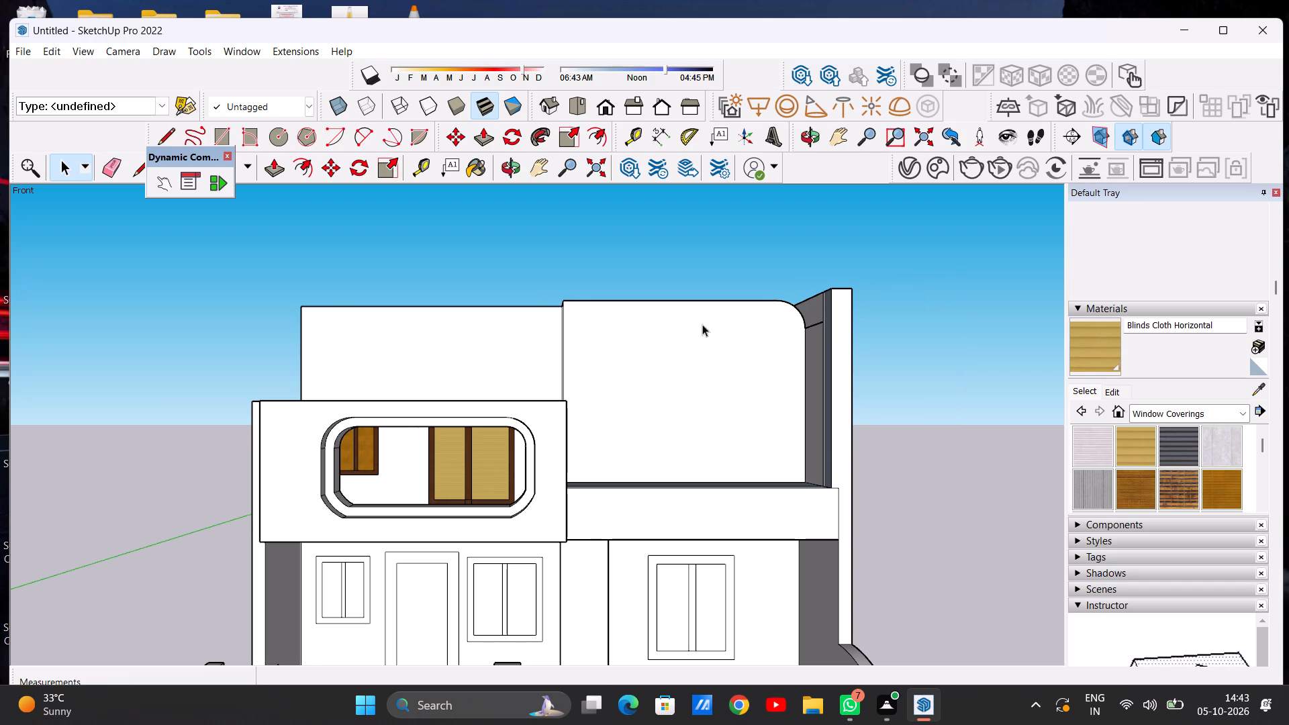
{"action": "scroll", "coordinate": [709, 345], "scroll_direction": "down", "scroll_amount": 5}
{"action": "middle_click_drag", "start_coordinate": [687, 348], "coordinate": [685, 390]}
{"action": "scroll", "coordinate": [702, 369], "scroll_direction": "up", "scroll_amount": 2}
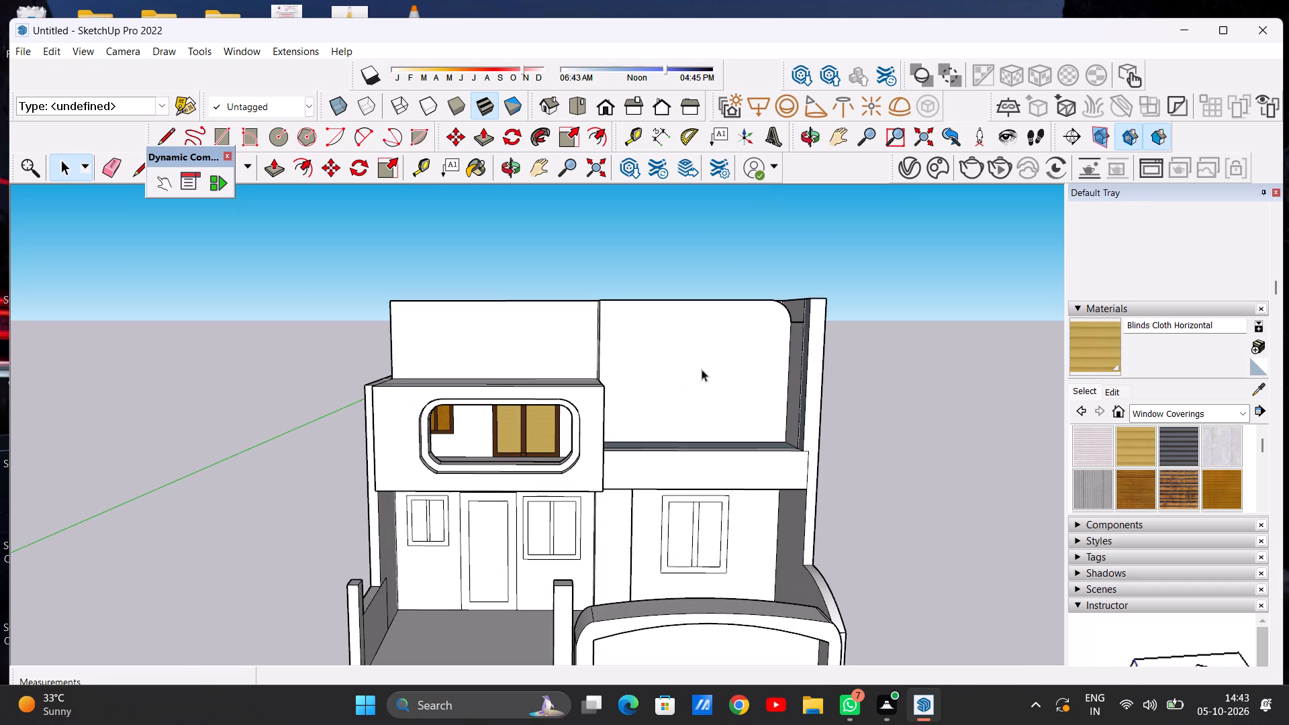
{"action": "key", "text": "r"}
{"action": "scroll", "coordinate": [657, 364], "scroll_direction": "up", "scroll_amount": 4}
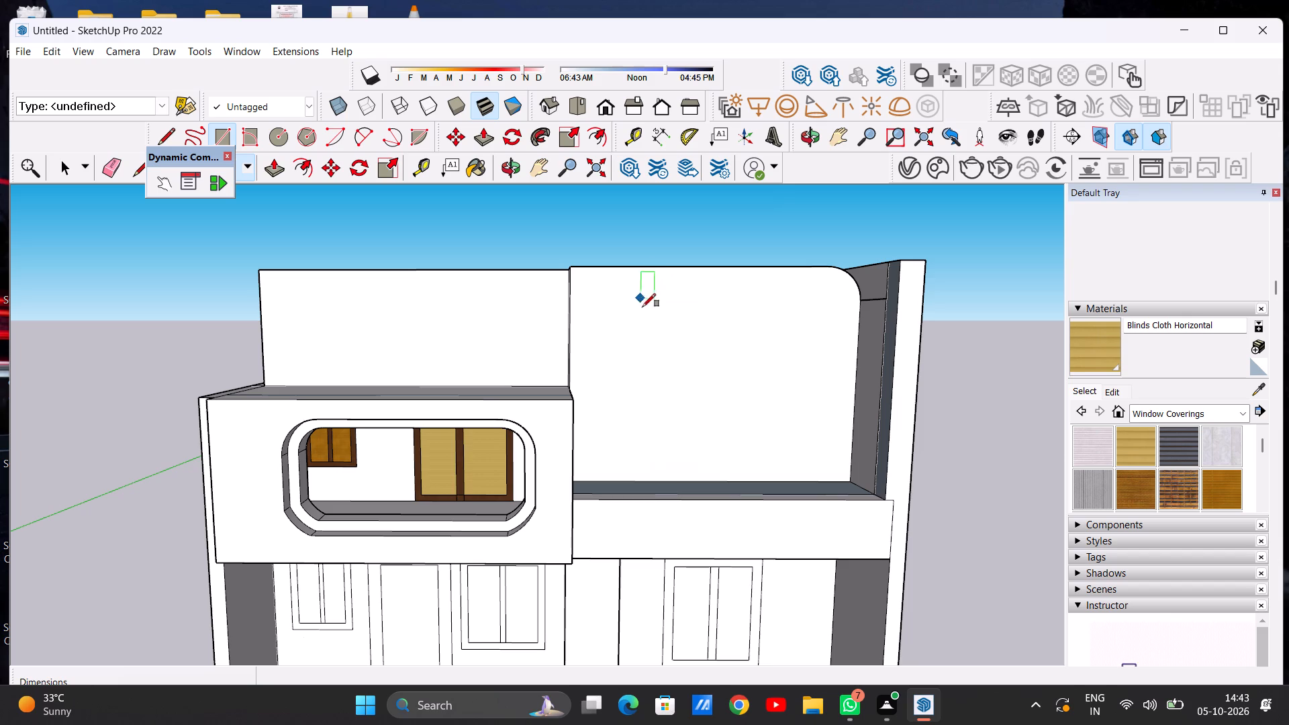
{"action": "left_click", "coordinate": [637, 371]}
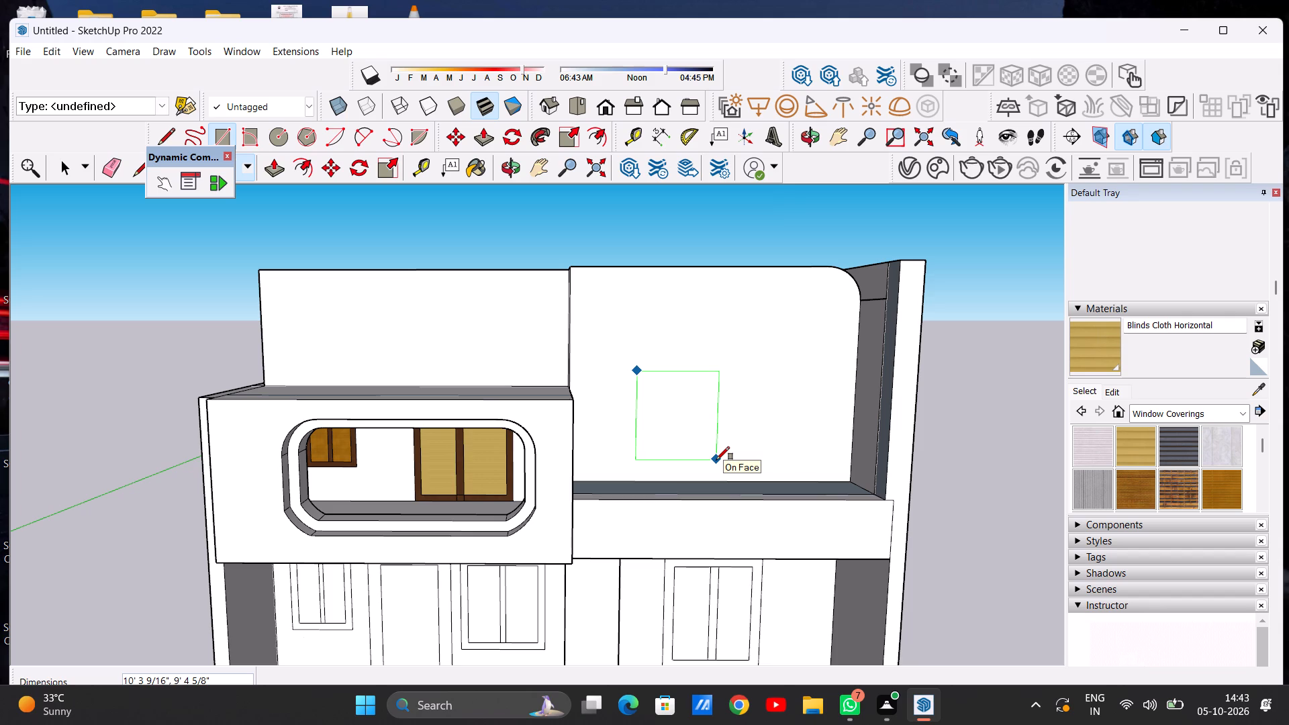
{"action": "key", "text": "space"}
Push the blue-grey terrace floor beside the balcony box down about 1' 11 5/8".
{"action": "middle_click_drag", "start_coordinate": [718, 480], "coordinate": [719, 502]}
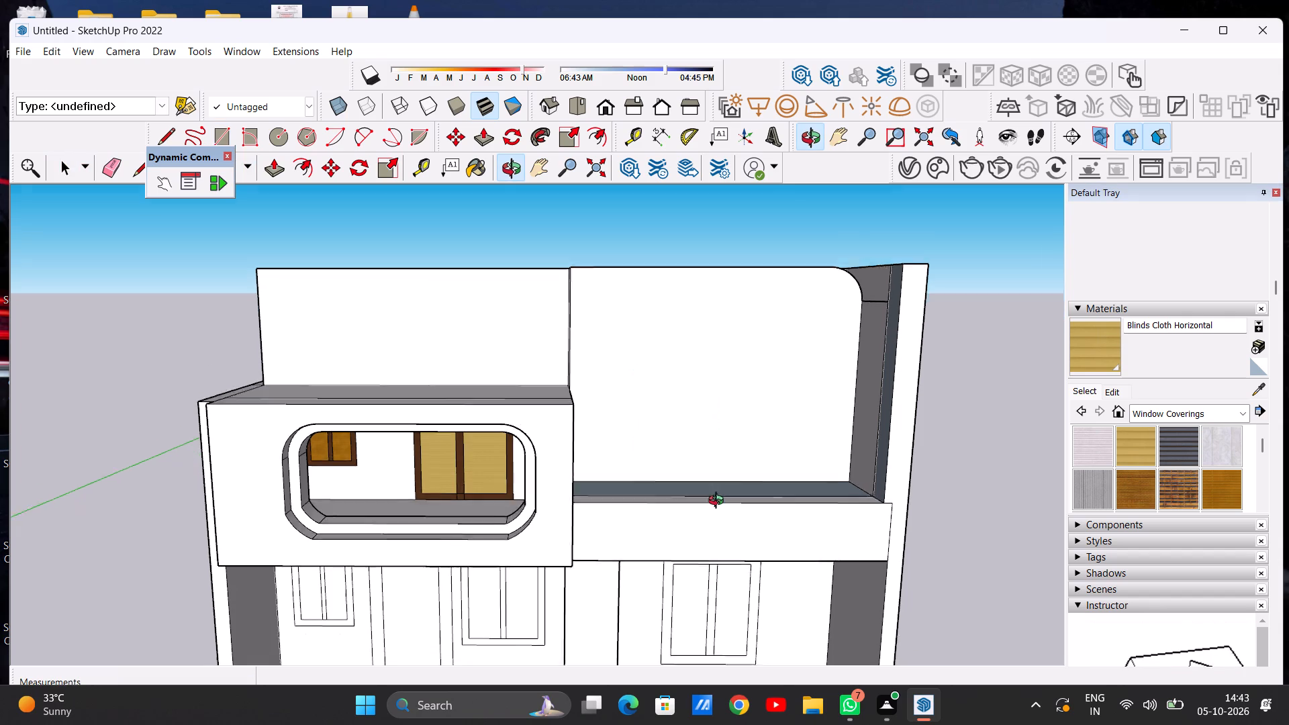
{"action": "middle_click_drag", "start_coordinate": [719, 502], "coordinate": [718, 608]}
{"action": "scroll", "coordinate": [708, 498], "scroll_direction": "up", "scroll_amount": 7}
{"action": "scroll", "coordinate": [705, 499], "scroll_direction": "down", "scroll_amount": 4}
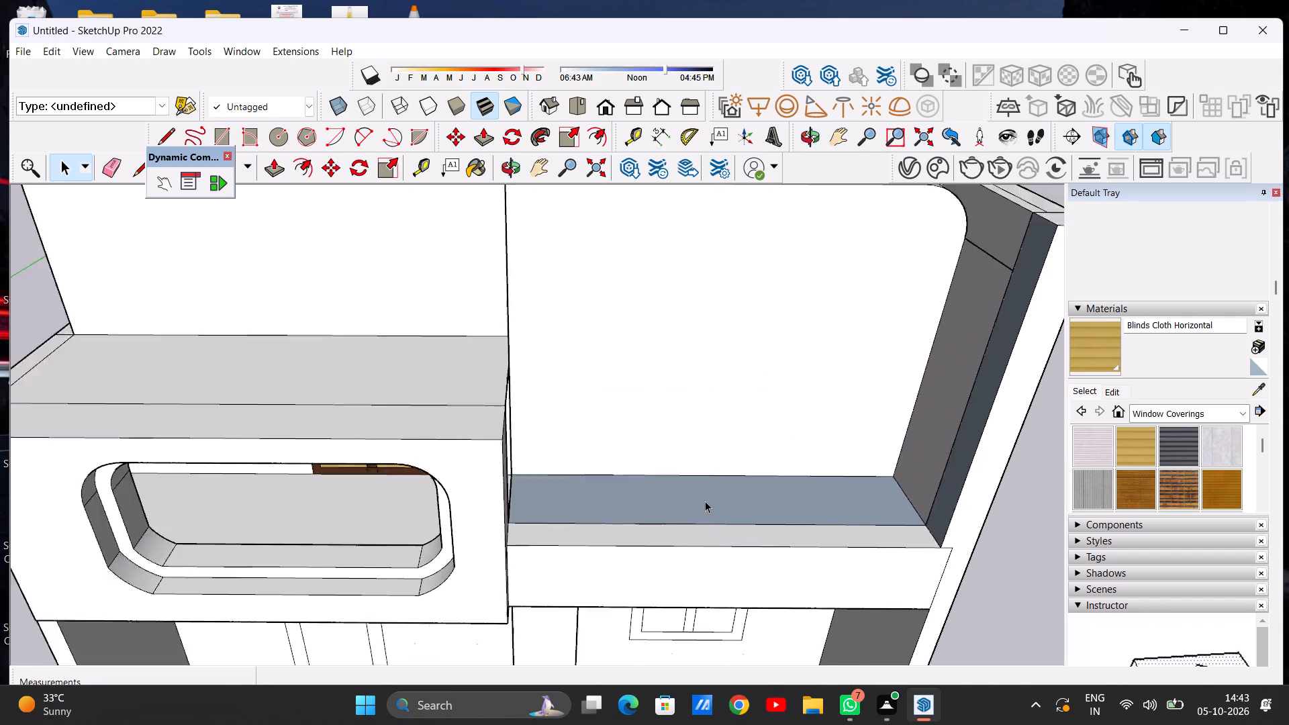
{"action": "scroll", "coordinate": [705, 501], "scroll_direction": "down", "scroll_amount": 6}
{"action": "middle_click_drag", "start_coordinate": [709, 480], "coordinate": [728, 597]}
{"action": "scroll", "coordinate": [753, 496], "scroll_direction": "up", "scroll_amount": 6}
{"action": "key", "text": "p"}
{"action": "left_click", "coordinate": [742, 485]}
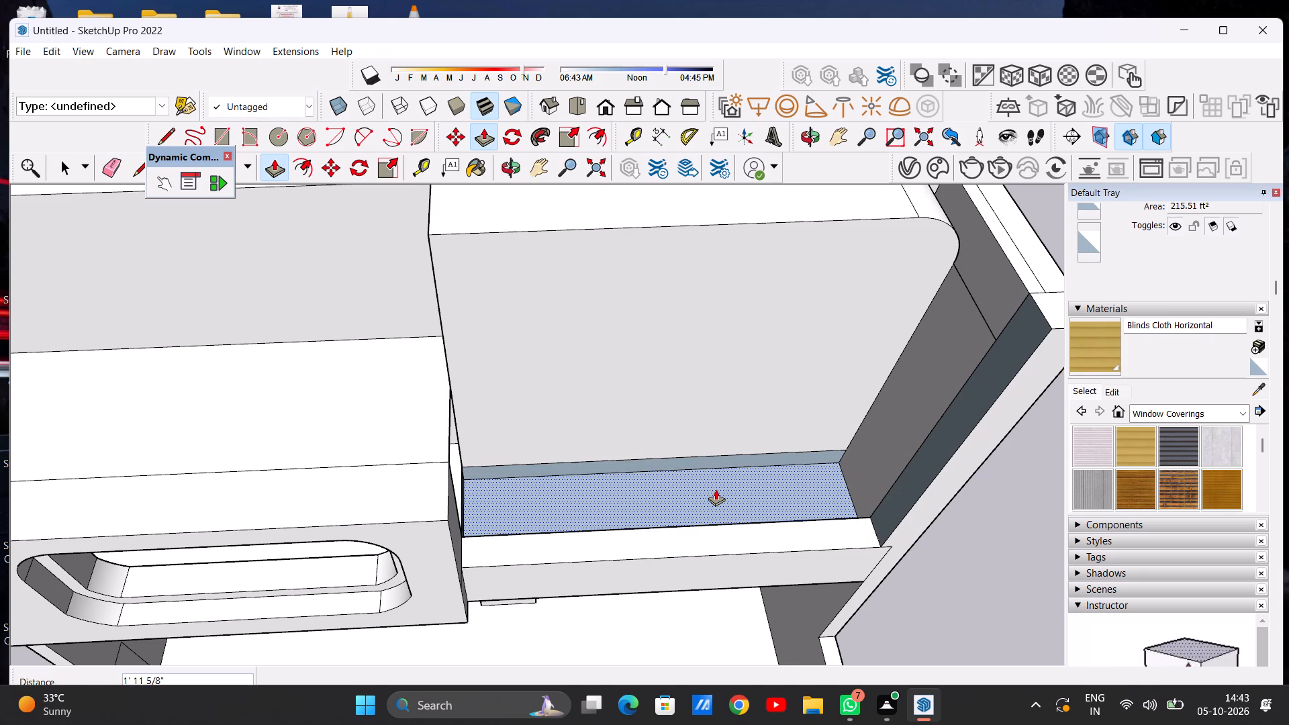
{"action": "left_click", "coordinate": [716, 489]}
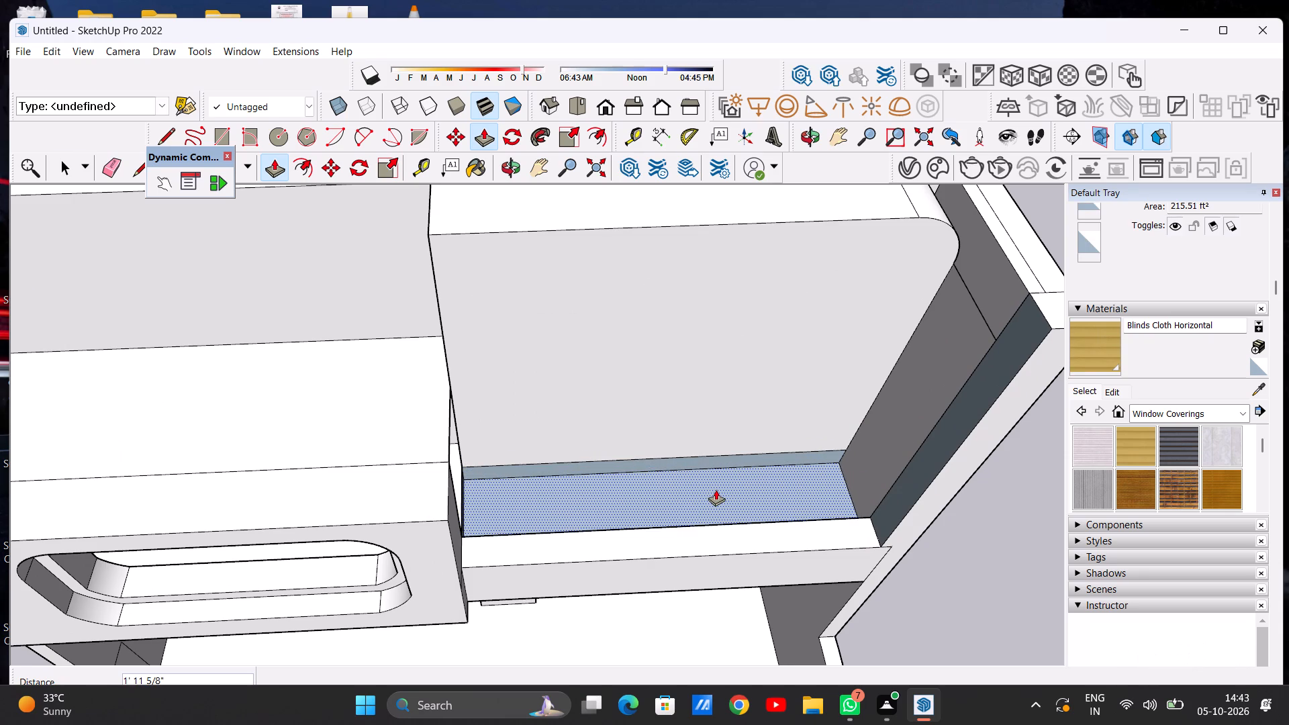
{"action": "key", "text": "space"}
Examine the junction between the terrace floor and the open balcony from outside and inside the balcony box.
{"action": "scroll", "coordinate": [742, 475], "scroll_direction": "down", "scroll_amount": 6}
{"action": "middle_click_drag", "start_coordinate": [744, 501], "coordinate": [740, 295]}
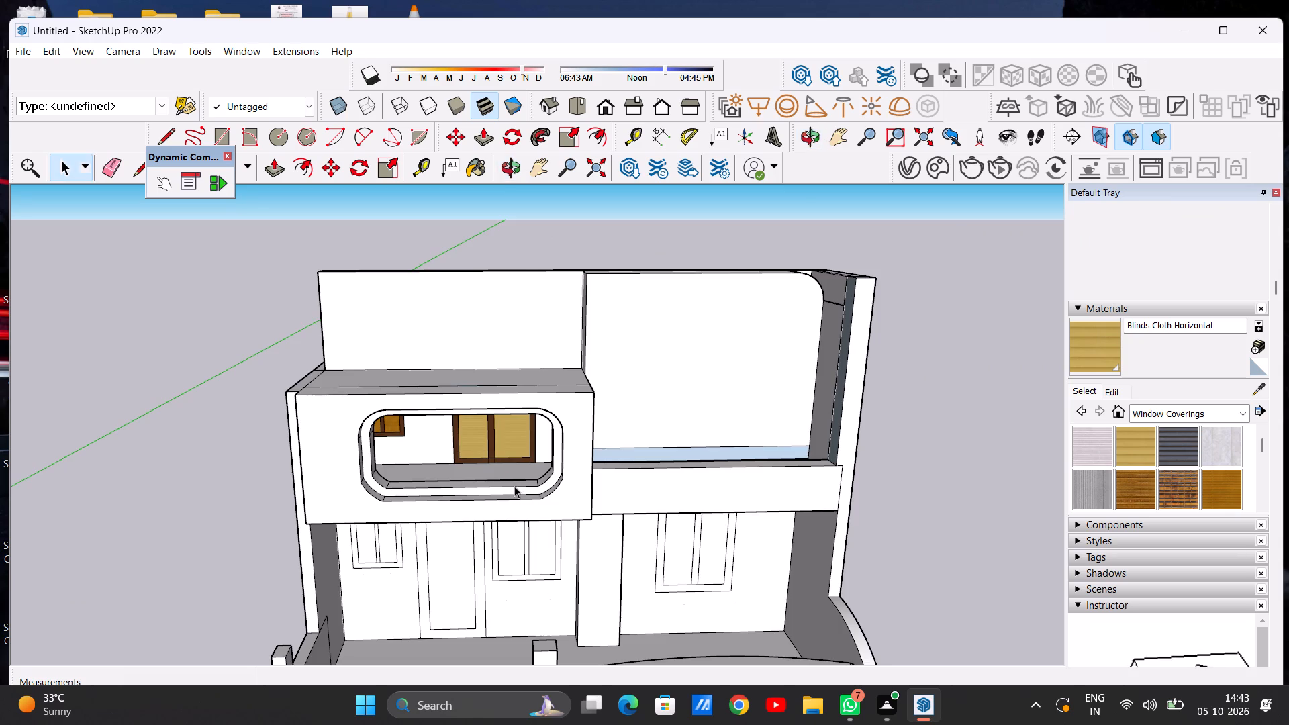
{"action": "middle_click_drag", "start_coordinate": [514, 486], "coordinate": [665, 532]}
{"action": "scroll", "coordinate": [569, 469], "scroll_direction": "up", "scroll_amount": 7}
{"action": "middle_click_drag", "start_coordinate": [534, 455], "coordinate": [655, 477]}
{"action": "scroll", "coordinate": [575, 435], "scroll_direction": "up", "scroll_amount": 13}
{"action": "scroll", "coordinate": [598, 428], "scroll_direction": "down", "scroll_amount": 5}
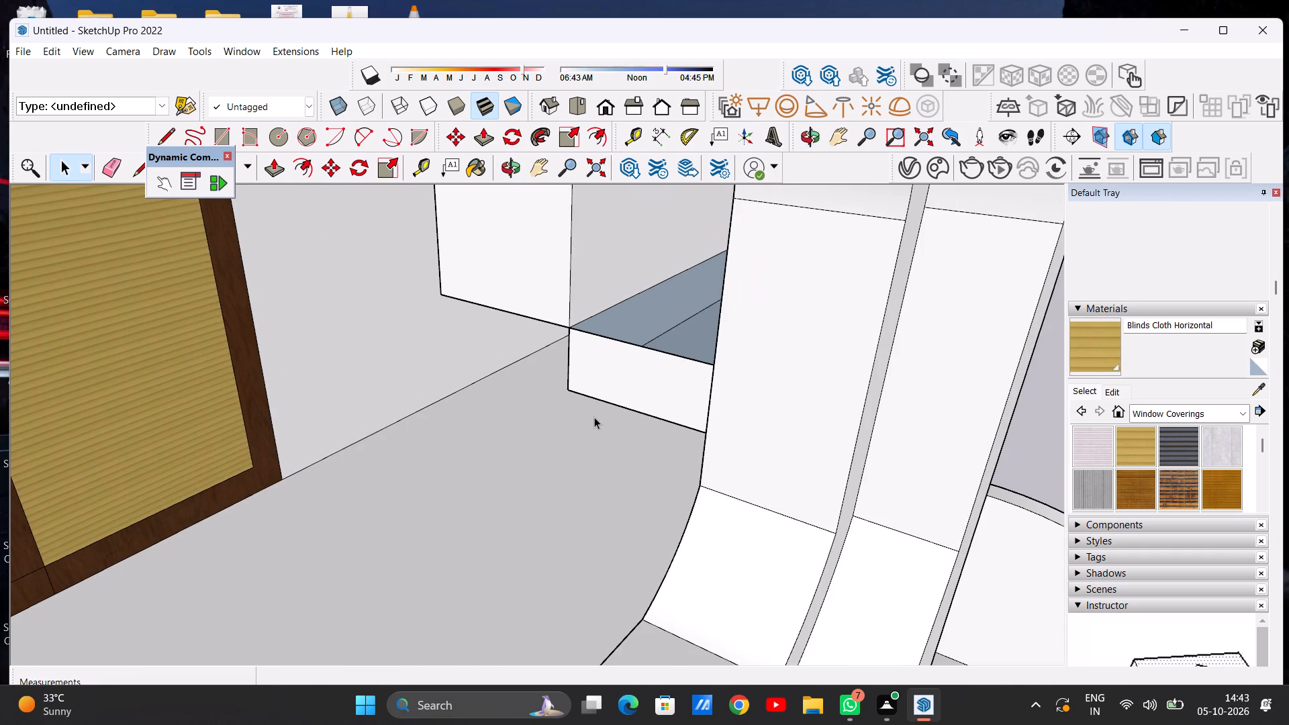
{"action": "scroll", "coordinate": [600, 415], "scroll_direction": "down", "scroll_amount": 8}
{"action": "middle_click_drag", "start_coordinate": [618, 453], "coordinate": [294, 373]}
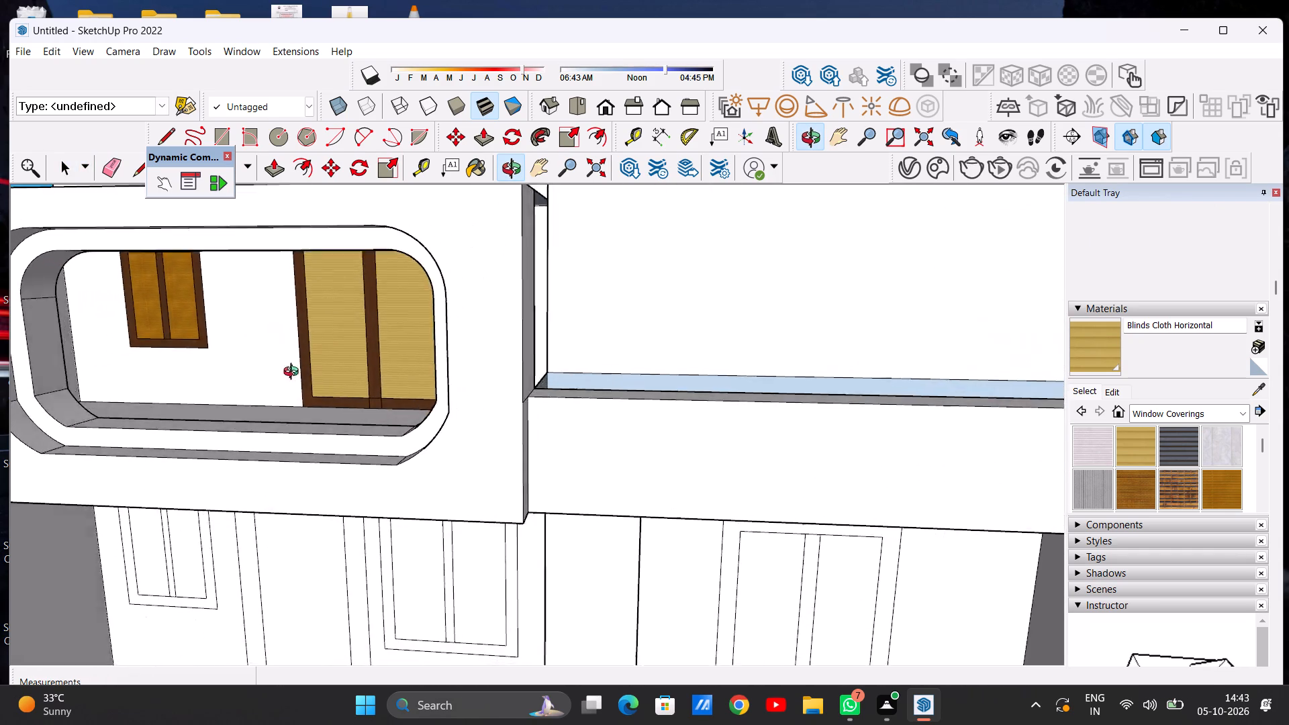
{"action": "middle_click_drag", "start_coordinate": [294, 373], "coordinate": [297, 508]}
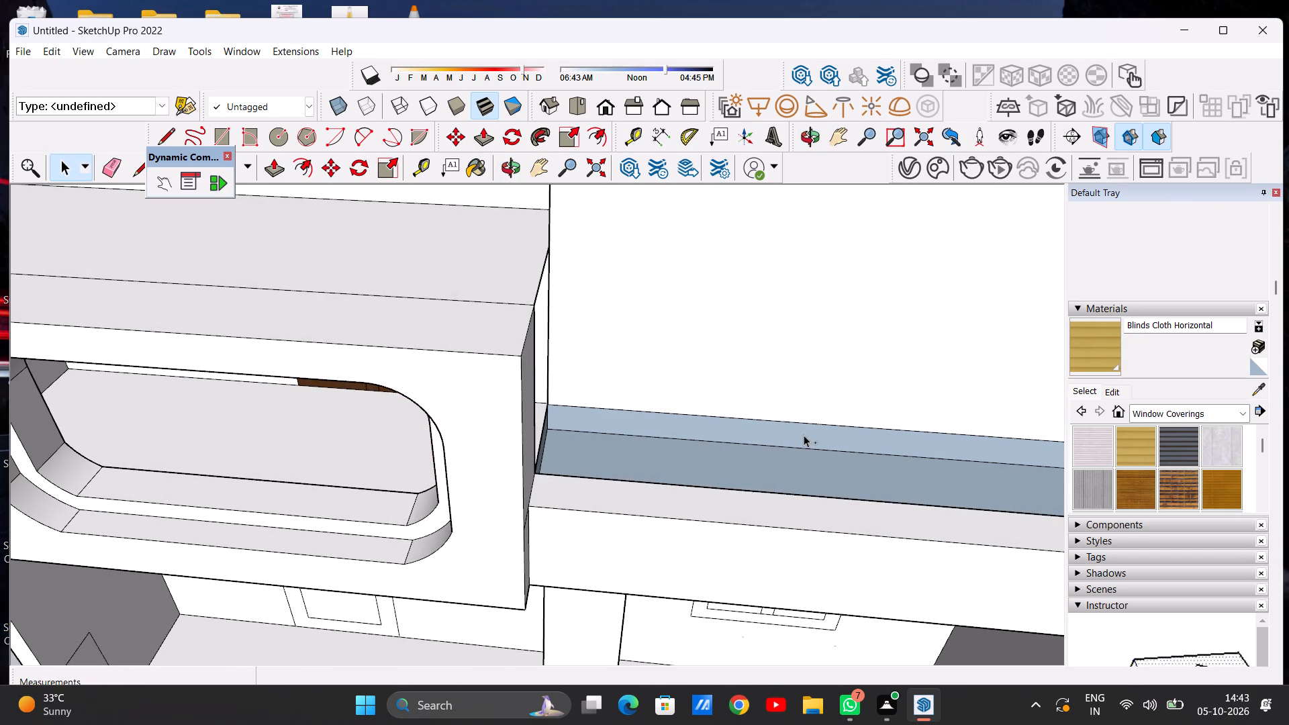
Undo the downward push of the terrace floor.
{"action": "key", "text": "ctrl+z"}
Push the narrow white strip along the terrace's front edge down about 2' 11/16".
{"action": "scroll", "coordinate": [628, 444], "scroll_direction": "down", "scroll_amount": 6}
{"action": "scroll", "coordinate": [666, 405], "scroll_direction": "down", "scroll_amount": 1}
{"action": "middle_click_drag", "start_coordinate": [666, 405], "coordinate": [691, 549]}
{"action": "scroll", "coordinate": [851, 482], "scroll_direction": "up", "scroll_amount": 1}
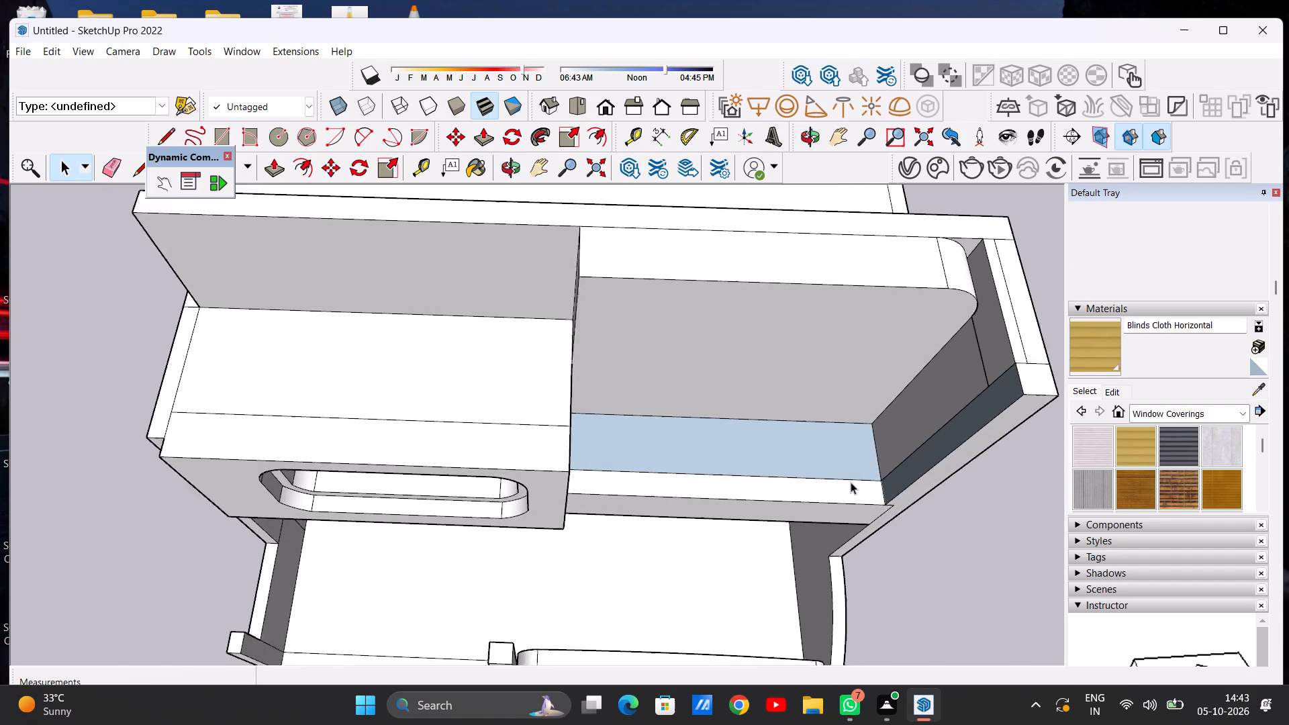
{"action": "scroll", "coordinate": [851, 482], "scroll_direction": "up", "scroll_amount": 2}
{"action": "key", "text": "p"}
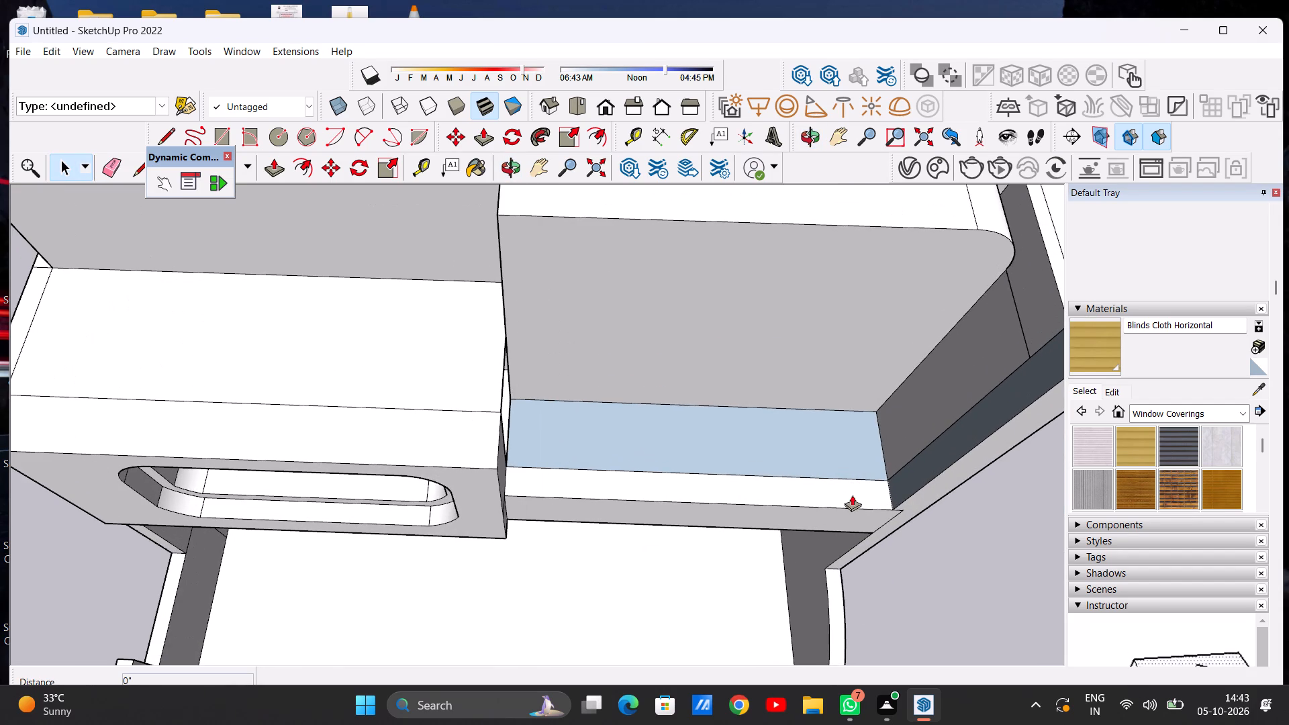
{"action": "left_click", "coordinate": [853, 495]}
{"action": "left_click", "coordinate": [850, 509]}
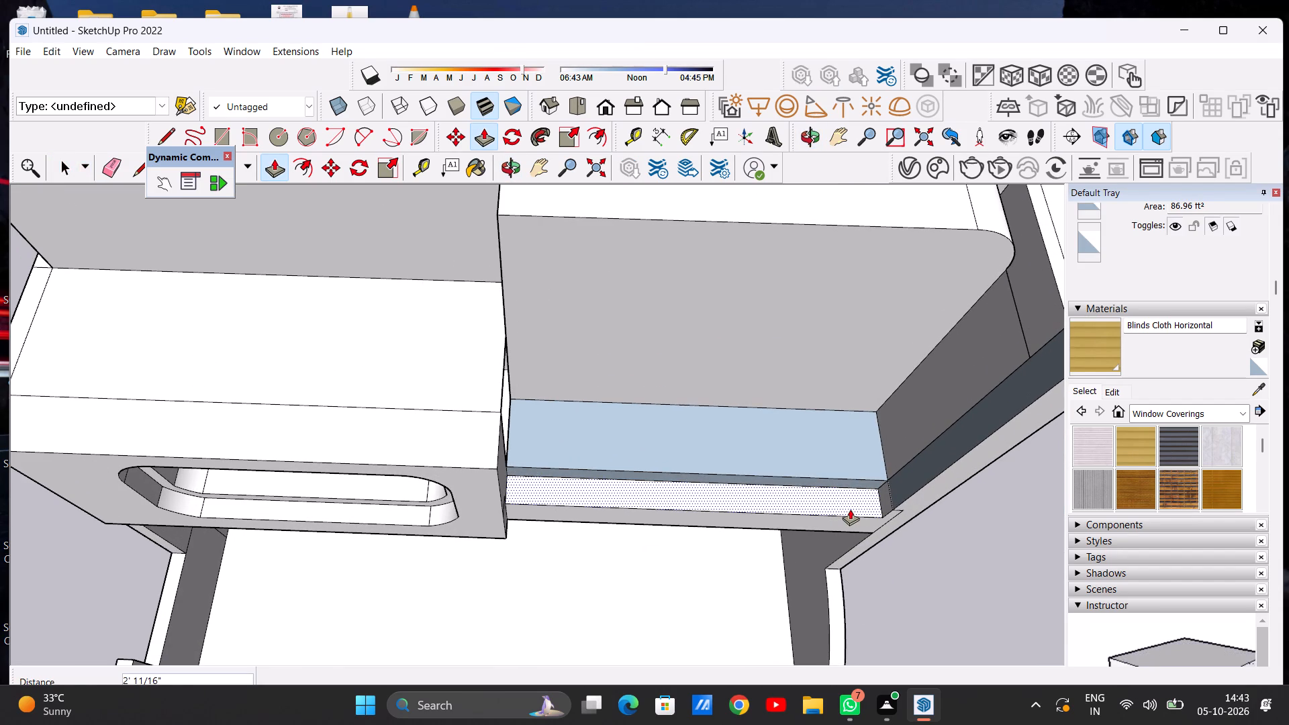
{"action": "key", "text": "space"}
Examine the terrace's front edge and the overall facade from the front and from above.
{"action": "scroll", "coordinate": [787, 448], "scroll_direction": "down", "scroll_amount": 5}
{"action": "middle_click_drag", "start_coordinate": [822, 508], "coordinate": [821, 295]}
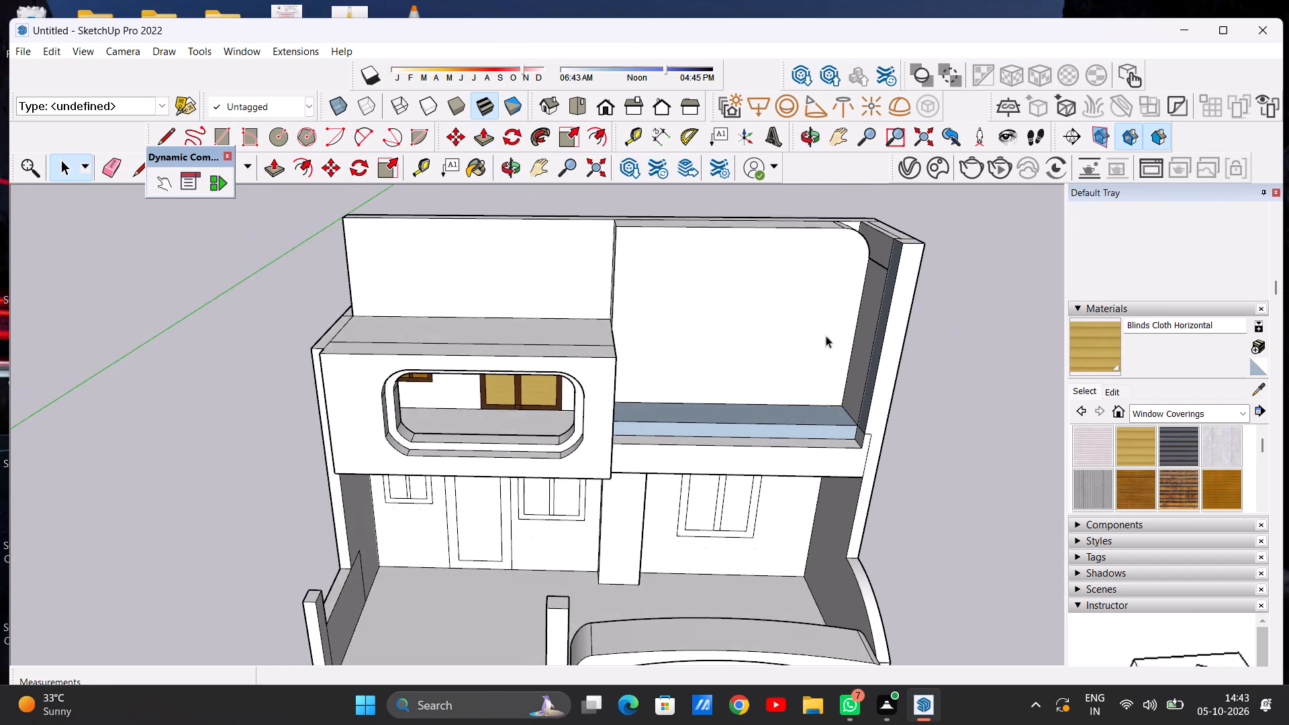
{"action": "scroll", "coordinate": [847, 426], "scroll_direction": "up", "scroll_amount": 6}
{"action": "scroll", "coordinate": [836, 427], "scroll_direction": "down", "scroll_amount": 4}
{"action": "middle_click_drag", "start_coordinate": [820, 446], "coordinate": [820, 407]}
{"action": "scroll", "coordinate": [708, 425], "scroll_direction": "up", "scroll_amount": 2}
{"action": "scroll", "coordinate": [704, 436], "scroll_direction": "down", "scroll_amount": 12}
{"action": "scroll", "coordinate": [759, 438], "scroll_direction": "up", "scroll_amount": 7}
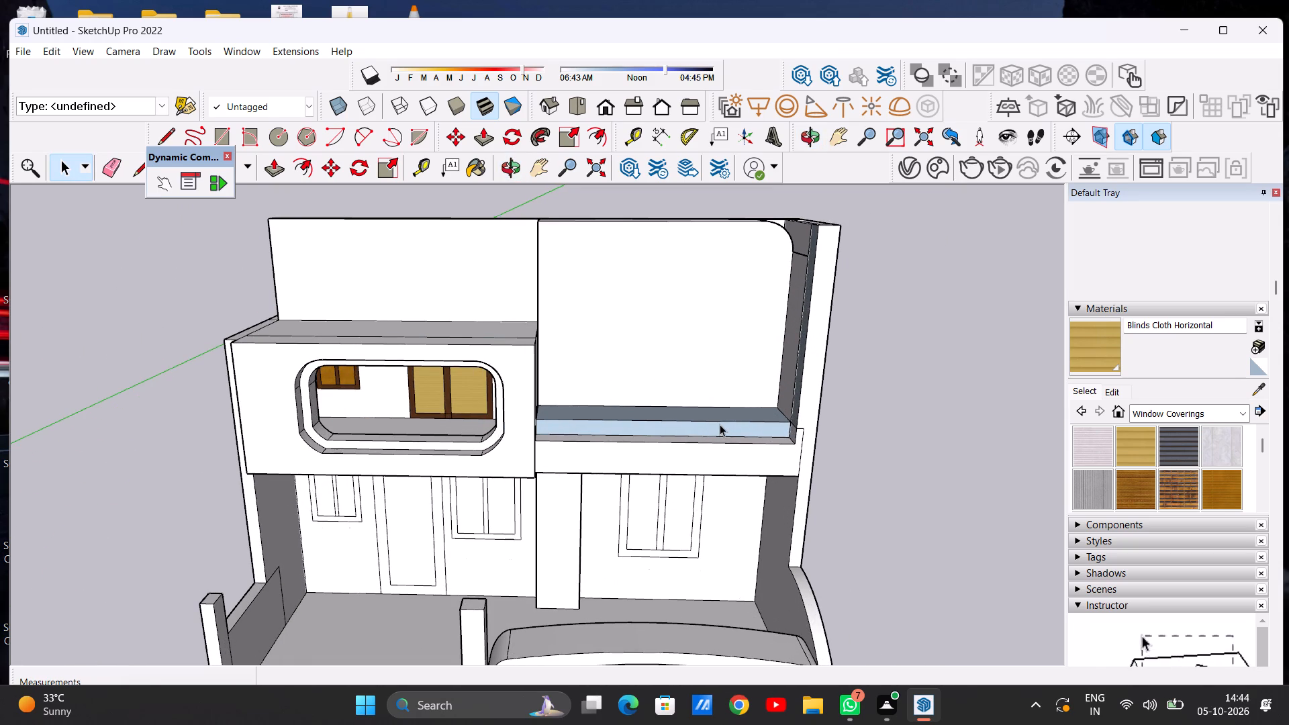
{"action": "scroll", "coordinate": [734, 425], "scroll_direction": "down", "scroll_amount": 1}
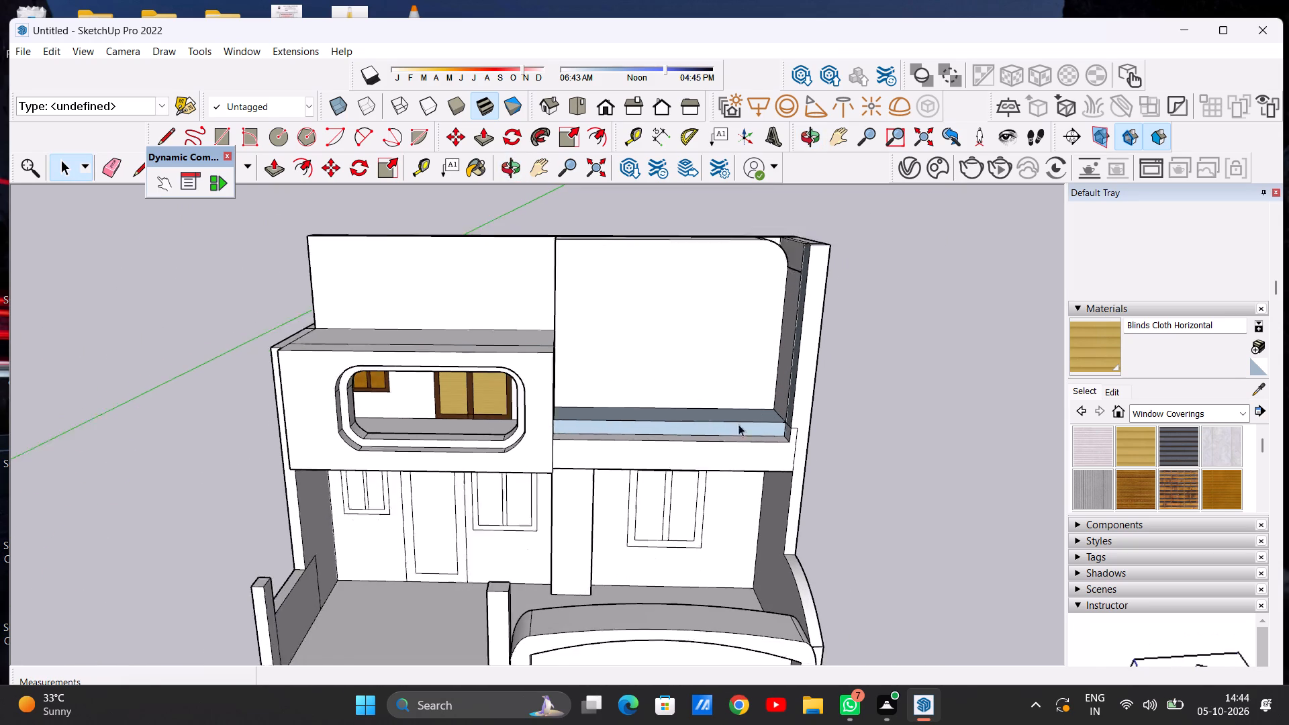
{"action": "scroll", "coordinate": [738, 424], "scroll_direction": "down", "scroll_amount": 10}
{"action": "middle_click_drag", "start_coordinate": [752, 383], "coordinate": [733, 350]}
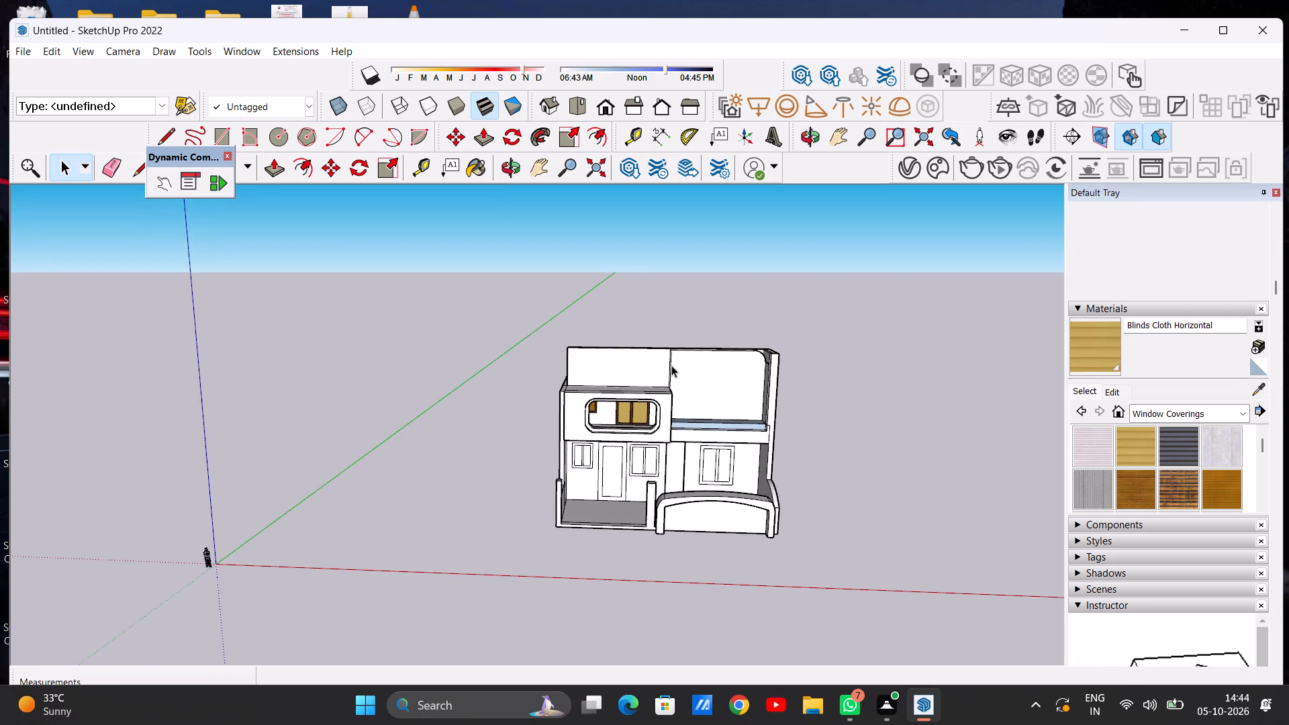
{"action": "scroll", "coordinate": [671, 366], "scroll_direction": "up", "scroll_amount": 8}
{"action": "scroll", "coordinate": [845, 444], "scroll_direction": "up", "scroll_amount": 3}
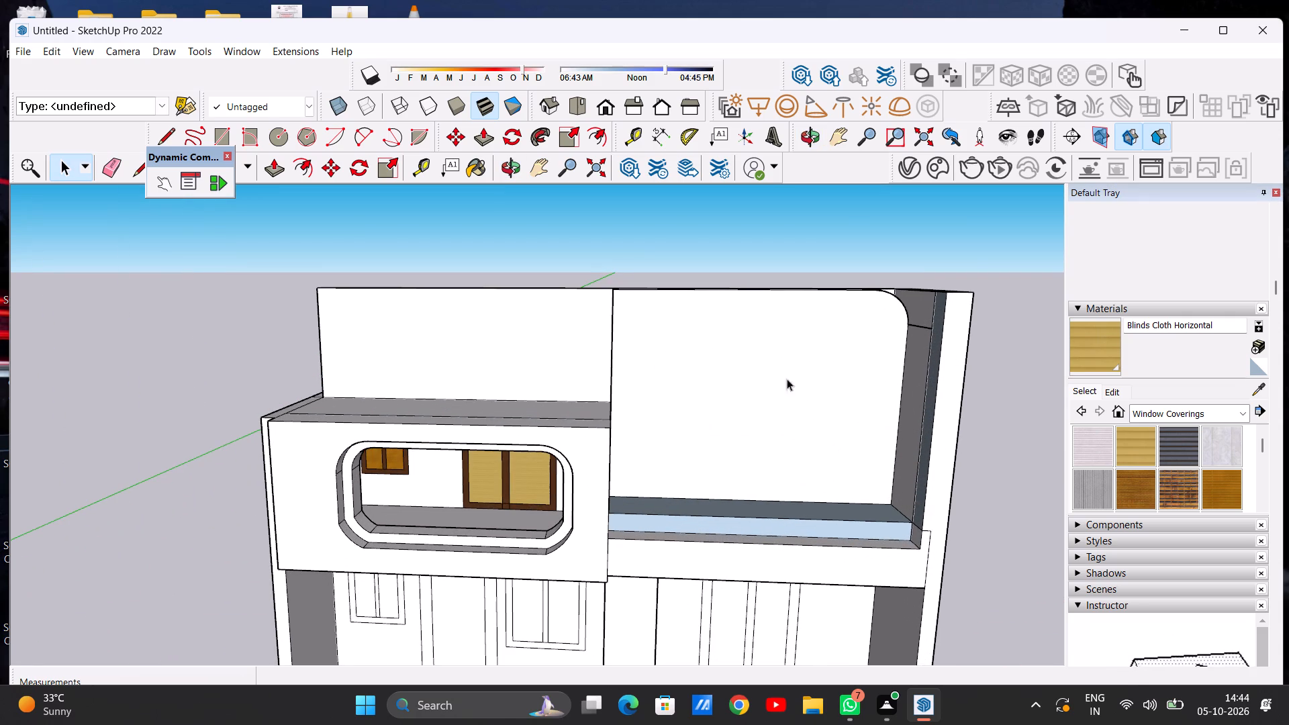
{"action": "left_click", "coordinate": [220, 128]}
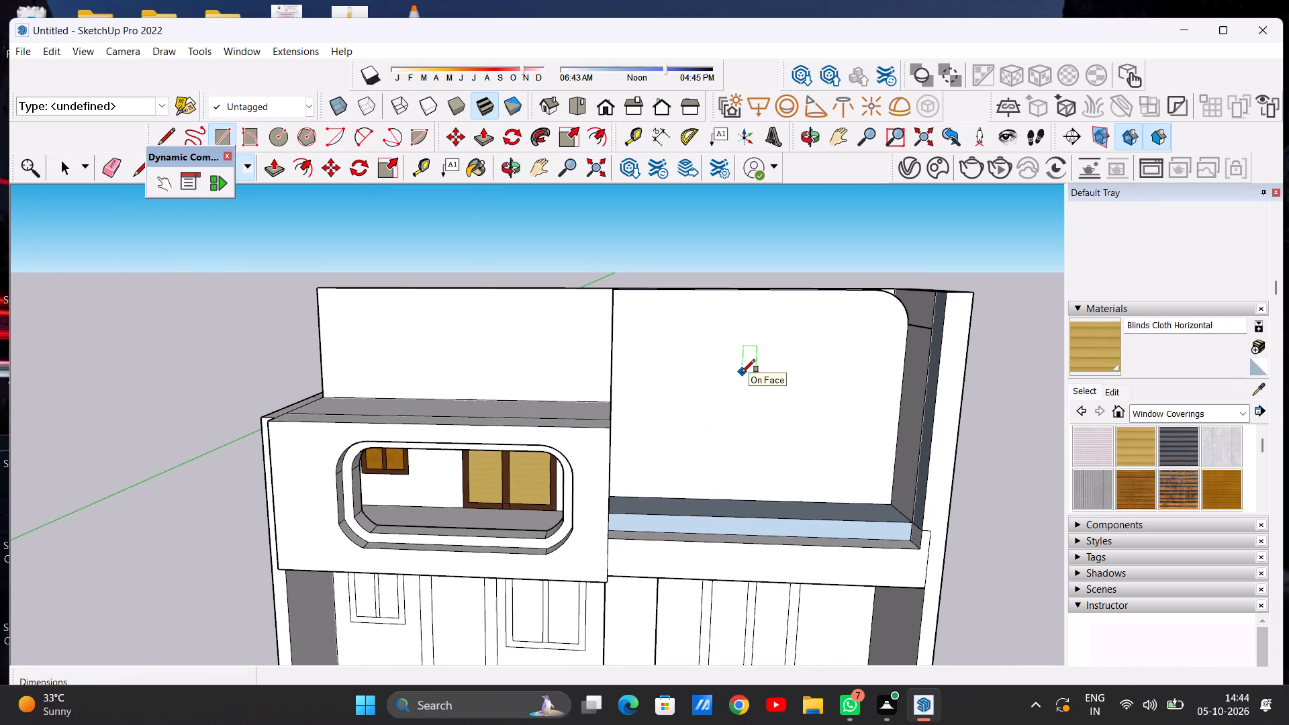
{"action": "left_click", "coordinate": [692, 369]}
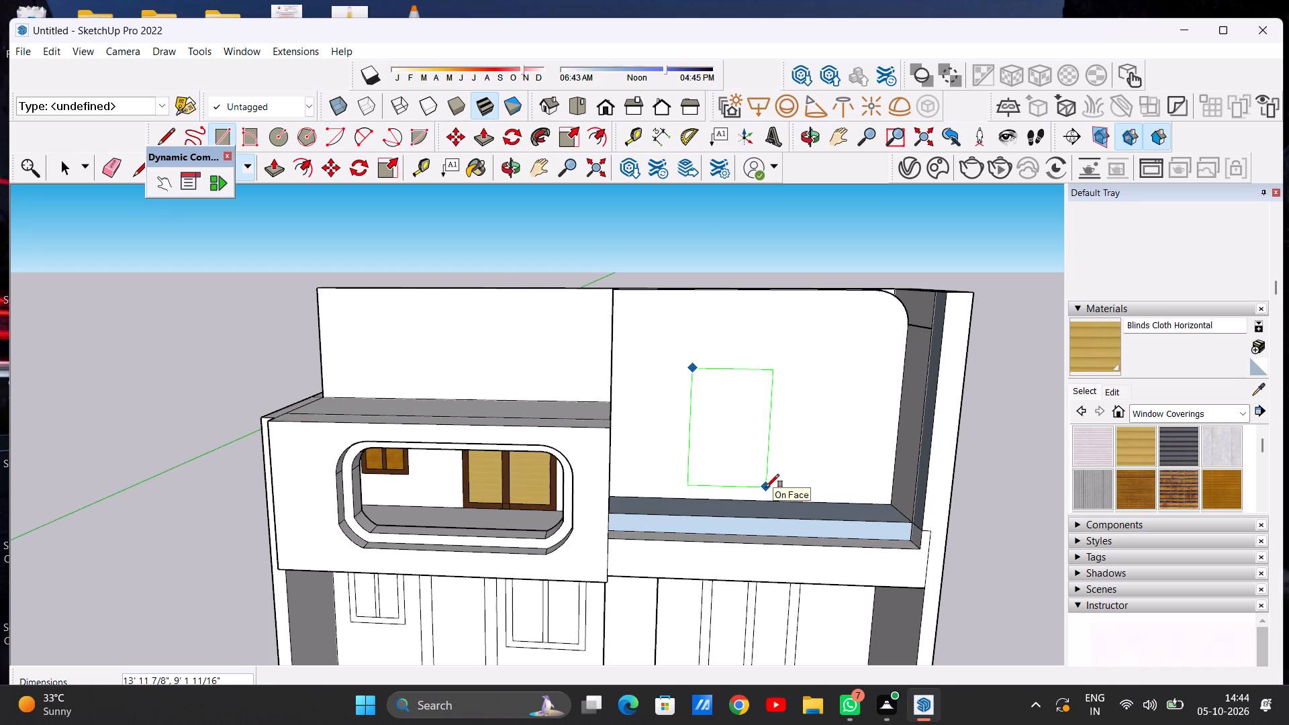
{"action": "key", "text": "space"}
Draw a window rectangle about 12' 3 1/2" high by 11' 7 7/8" wide on the upper-floor wall above the terrace.
{"action": "key", "text": "r"}
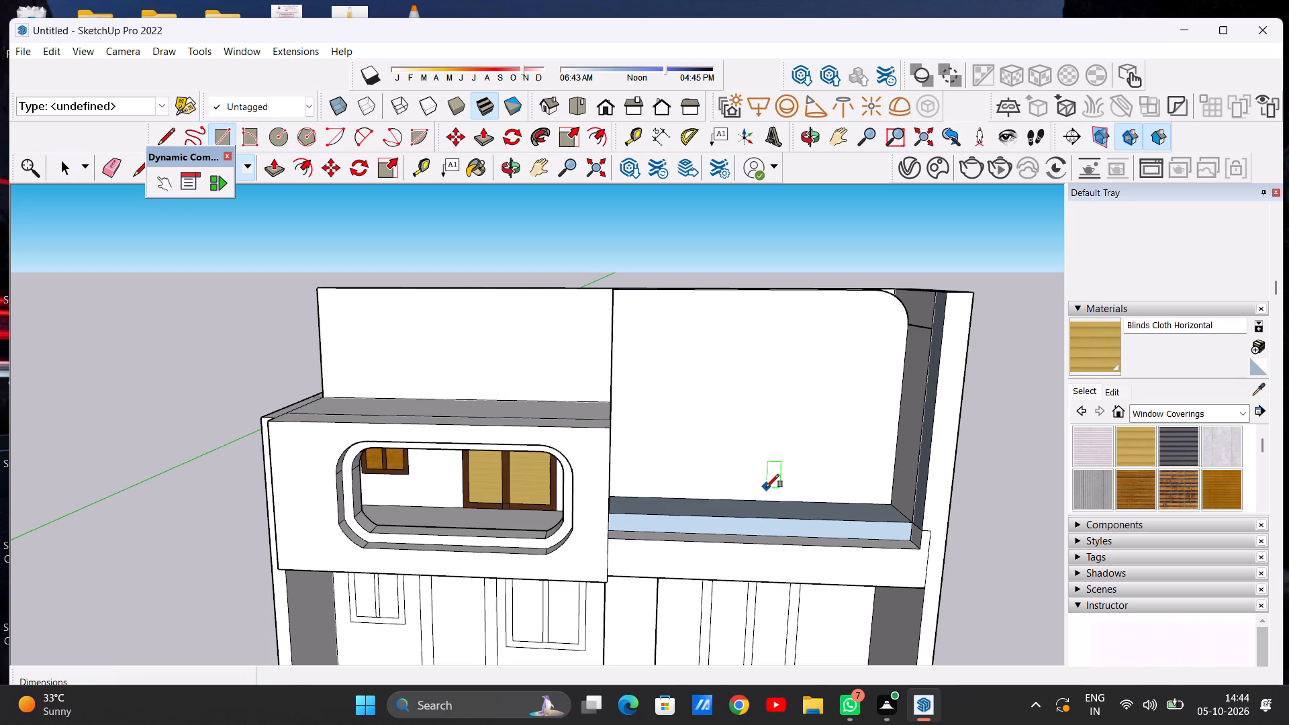
{"action": "left_click", "coordinate": [683, 367]}
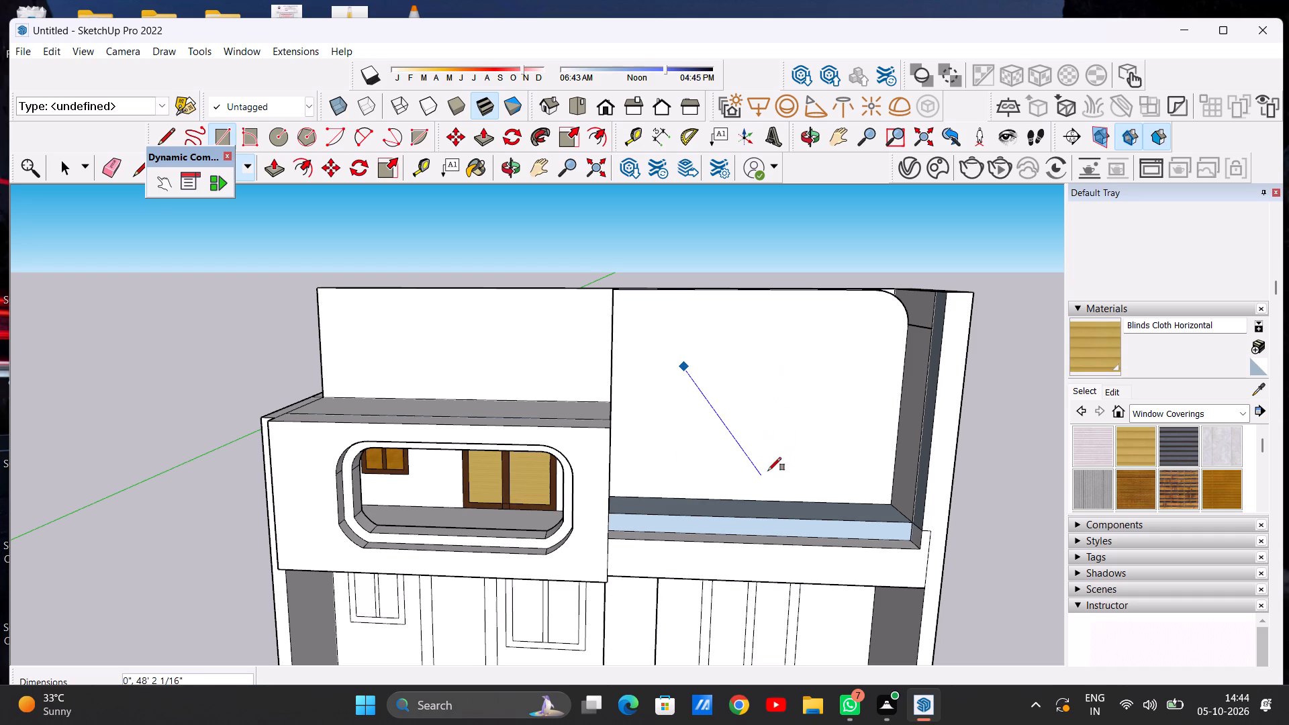
{"action": "left_click", "coordinate": [780, 473]}
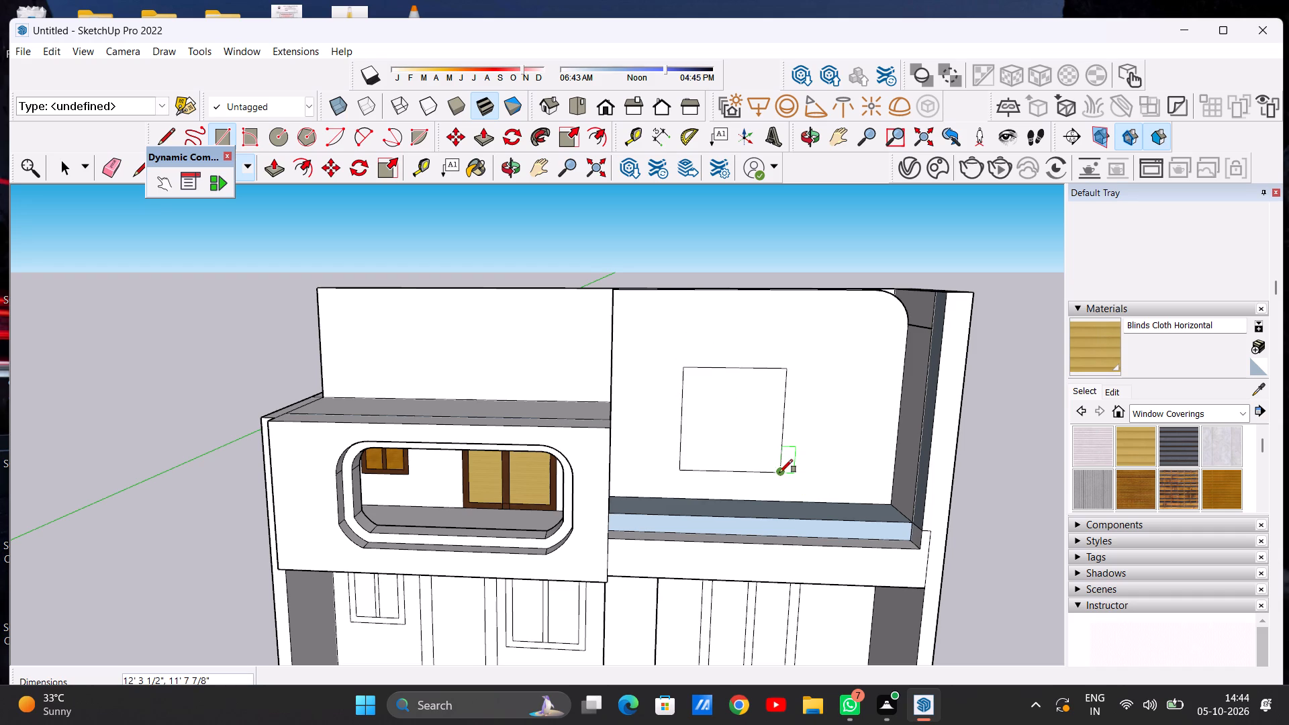
{"action": "key", "text": "space"}
Offset the window rectangle's outline inward about 1' 5 5/16" for a frame border.
{"action": "scroll", "coordinate": [723, 331], "scroll_direction": "down", "scroll_amount": 4}
{"action": "middle_click_drag", "start_coordinate": [790, 376], "coordinate": [695, 354]}
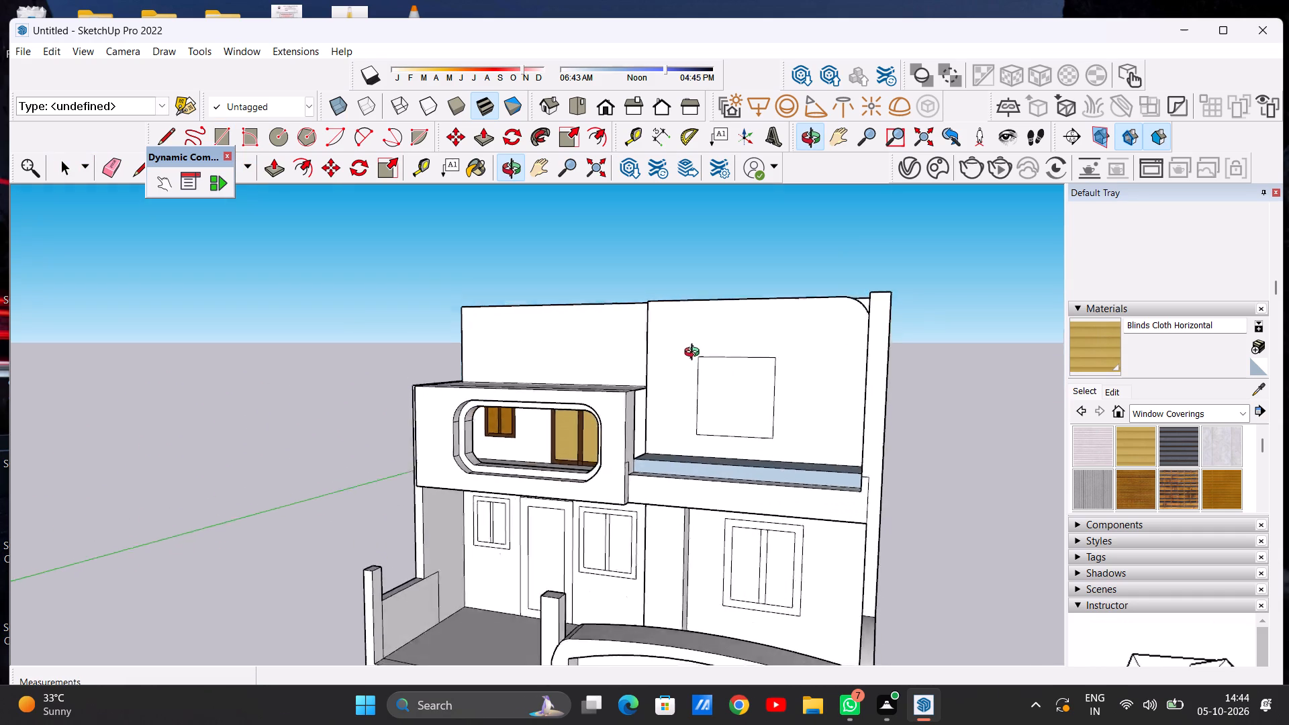
{"action": "middle_click_drag", "start_coordinate": [695, 354], "coordinate": [787, 395]}
{"action": "scroll", "coordinate": [775, 373], "scroll_direction": "up", "scroll_amount": 4}
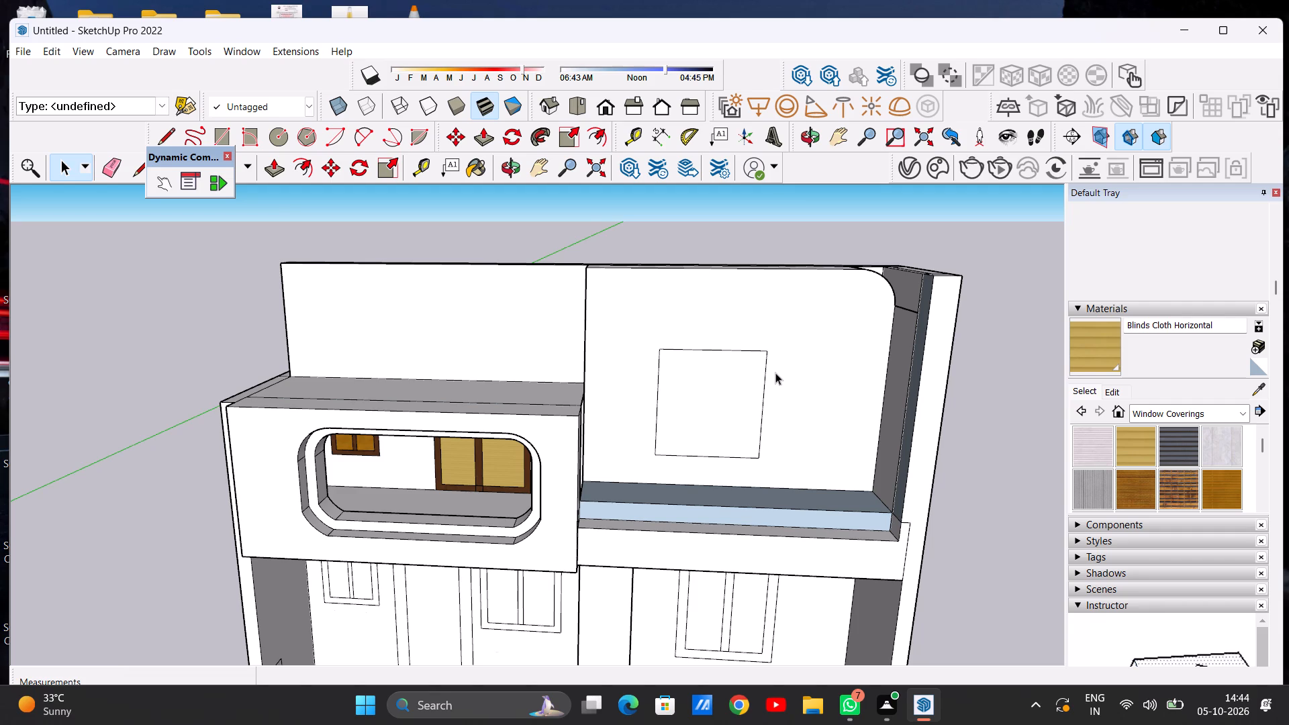
{"action": "type", "text": "of"}
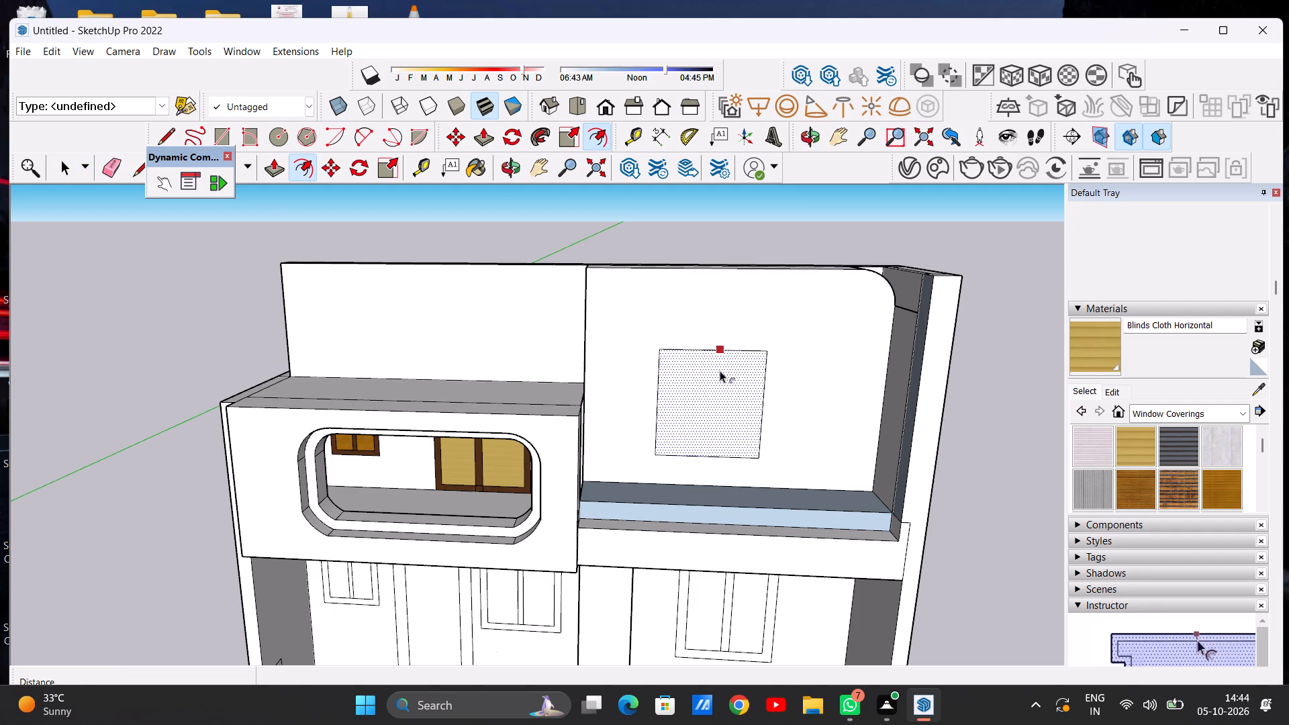
{"action": "left_click", "coordinate": [720, 371]}
{"action": "left_click", "coordinate": [722, 363]}
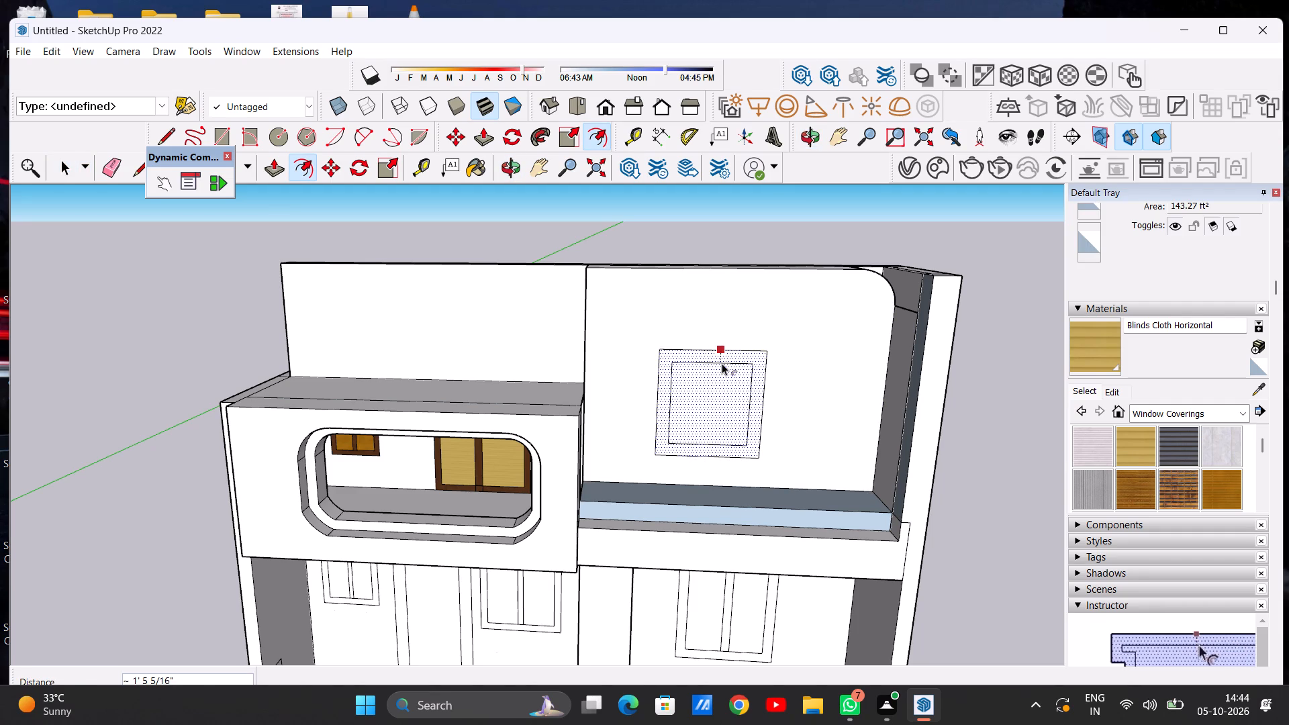
{"action": "key", "text": "space"}
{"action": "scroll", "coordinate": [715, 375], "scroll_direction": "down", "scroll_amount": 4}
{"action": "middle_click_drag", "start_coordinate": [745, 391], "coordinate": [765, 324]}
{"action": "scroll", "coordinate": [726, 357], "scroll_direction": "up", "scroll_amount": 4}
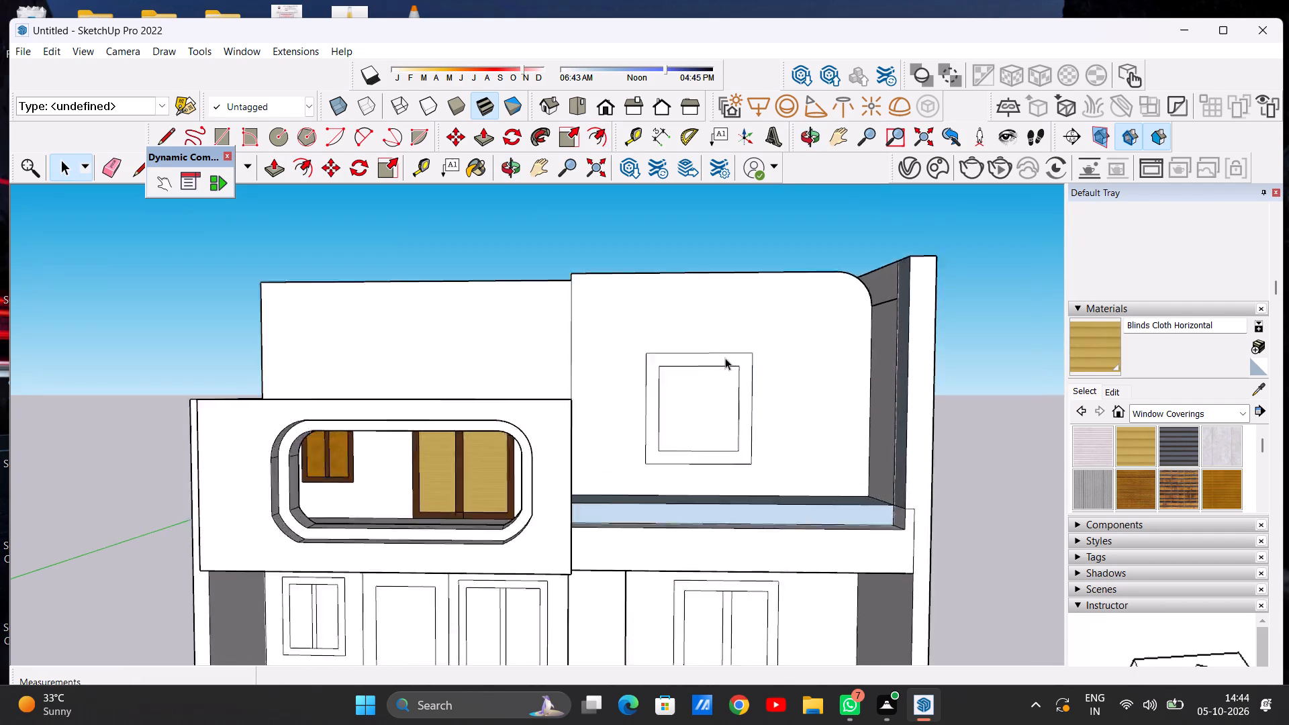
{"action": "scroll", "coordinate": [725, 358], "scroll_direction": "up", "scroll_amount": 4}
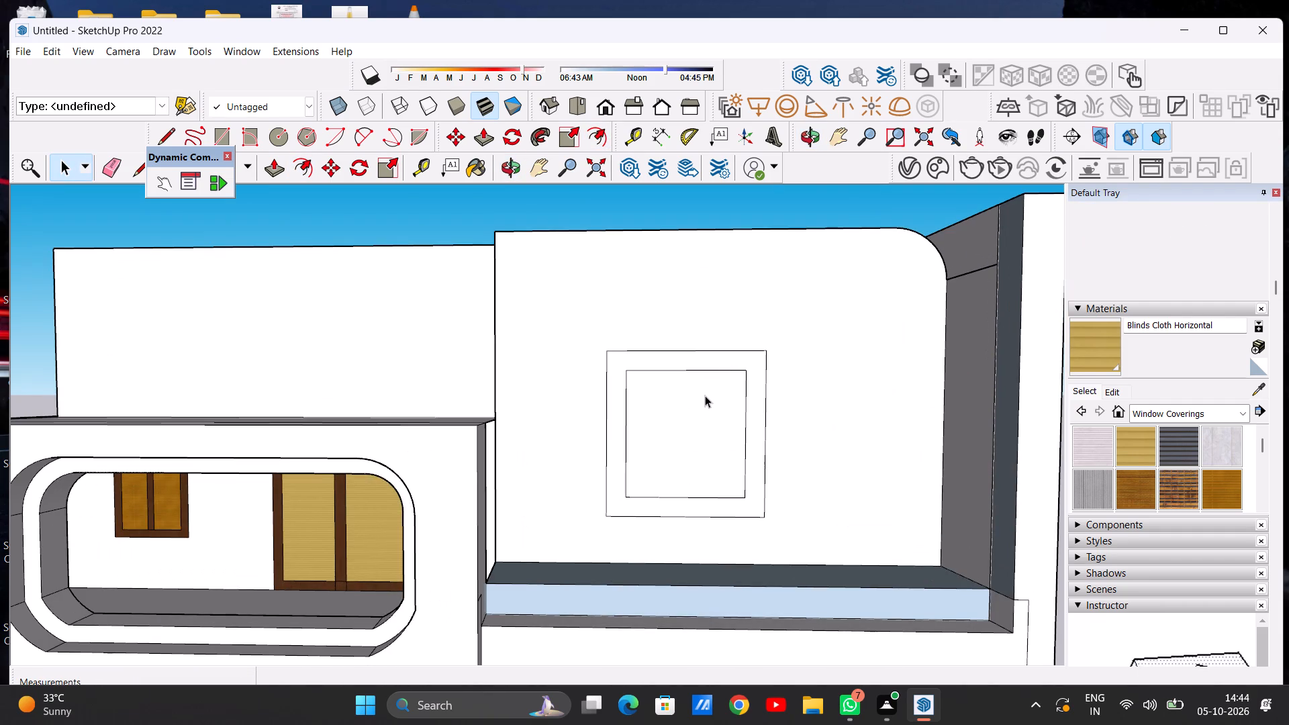
Undo the window's frame offset and offset the outline inward again to form a narrower border.
{"action": "key", "text": "ctrl+z"}
{"action": "type", "text": "of"}
{"action": "left_click", "coordinate": [655, 354]}
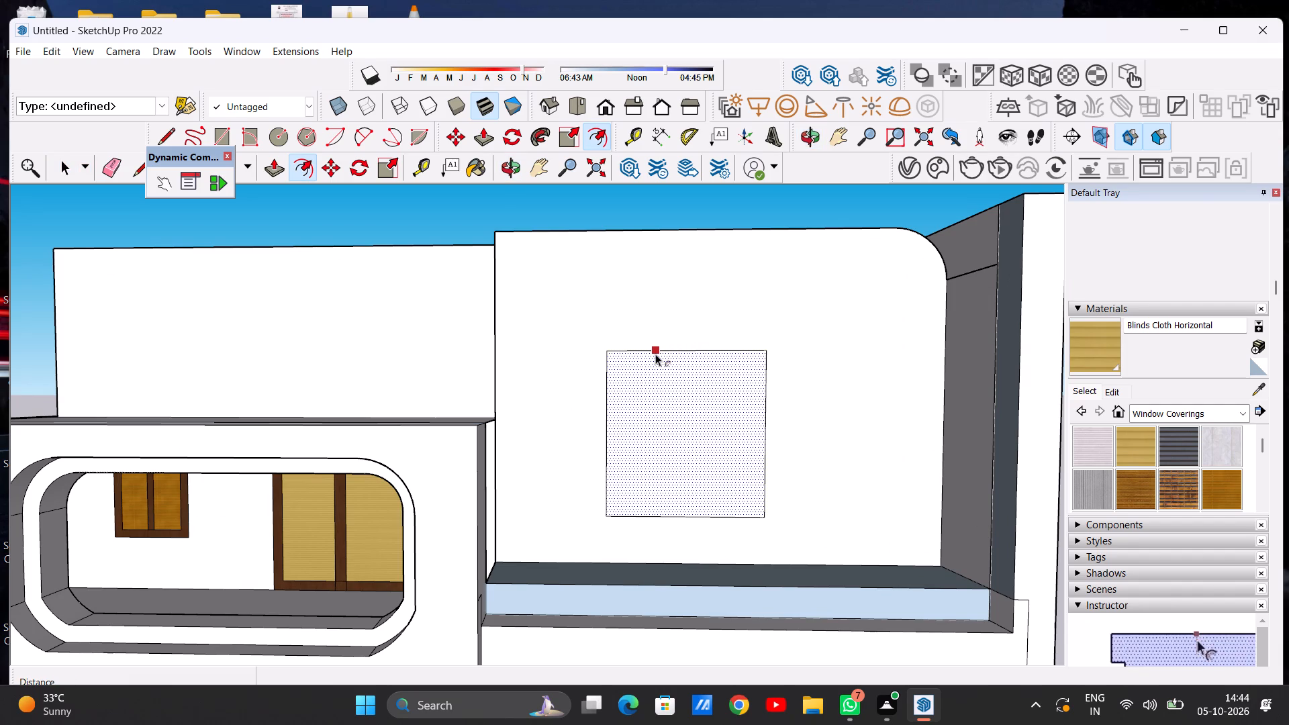
{"action": "left_click", "coordinate": [657, 363]}
{"action": "key", "text": "space"}
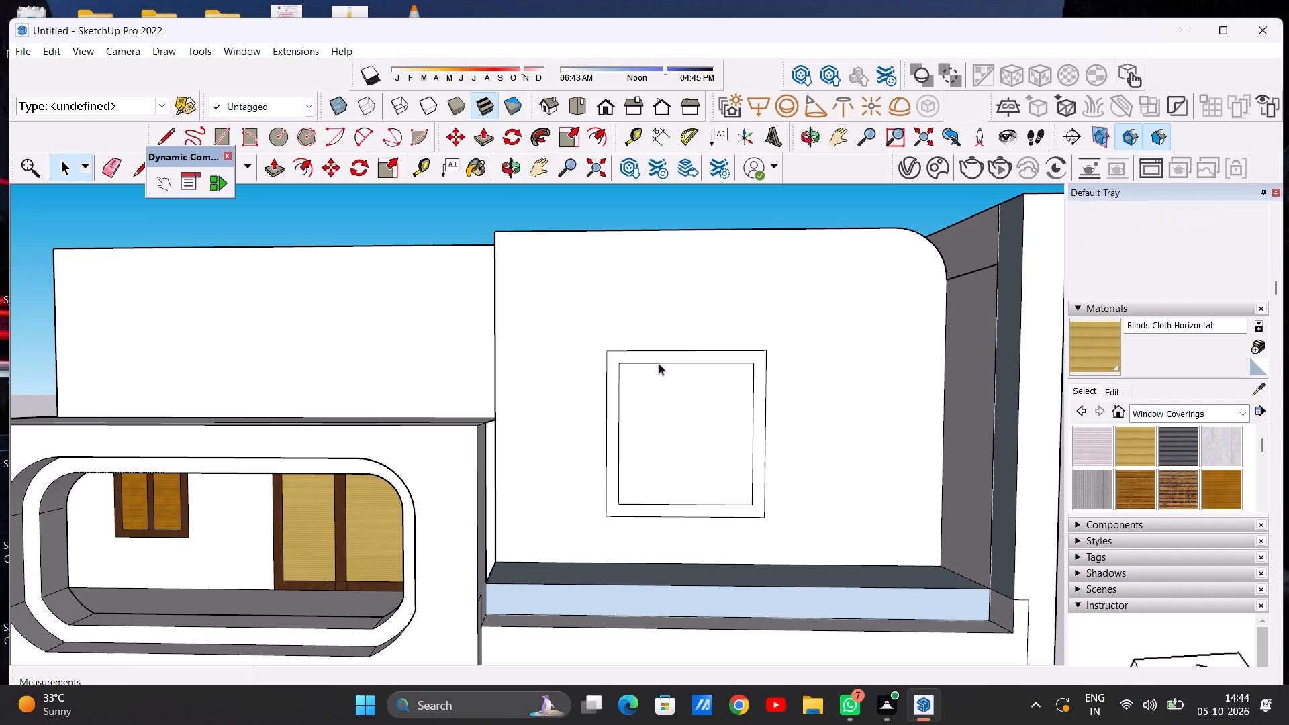
Draw two parallel vertical lines about 10' 5 3/4" long inside the inner window rectangle to form a central mullion.
{"action": "key", "text": "l"}
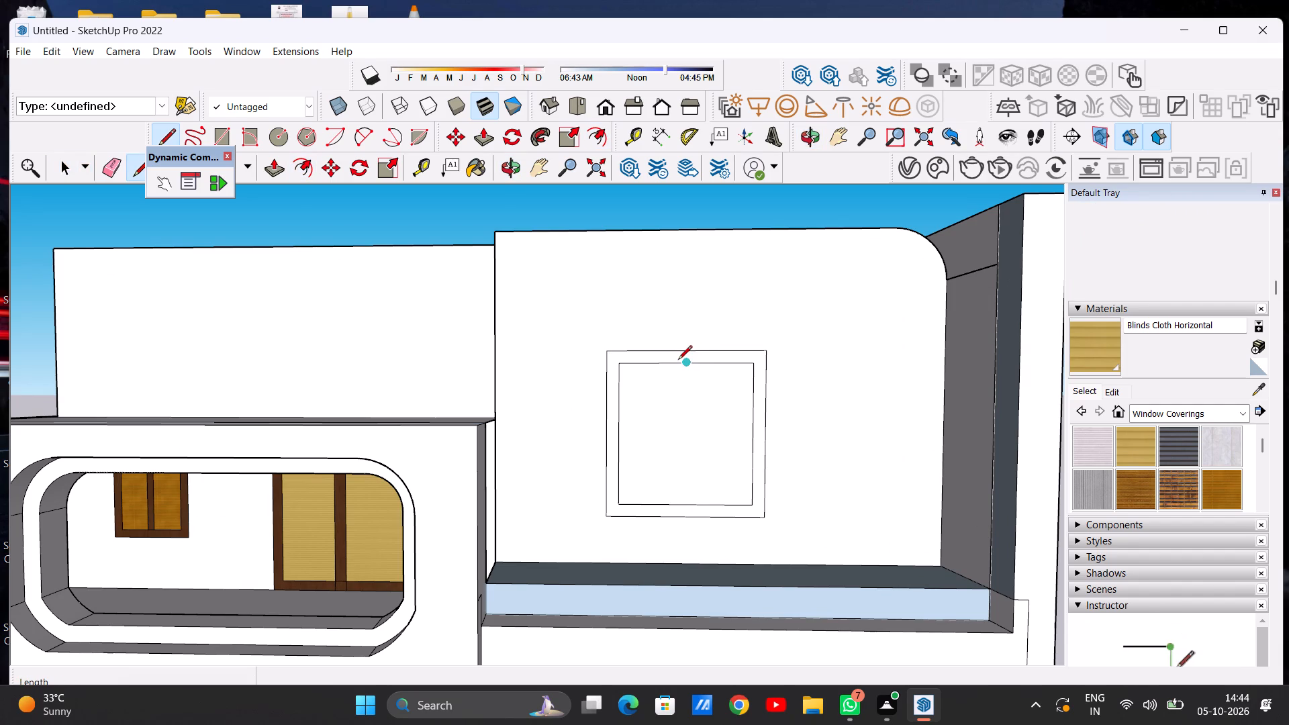
{"action": "scroll", "coordinate": [685, 365], "scroll_direction": "up", "scroll_amount": 7}
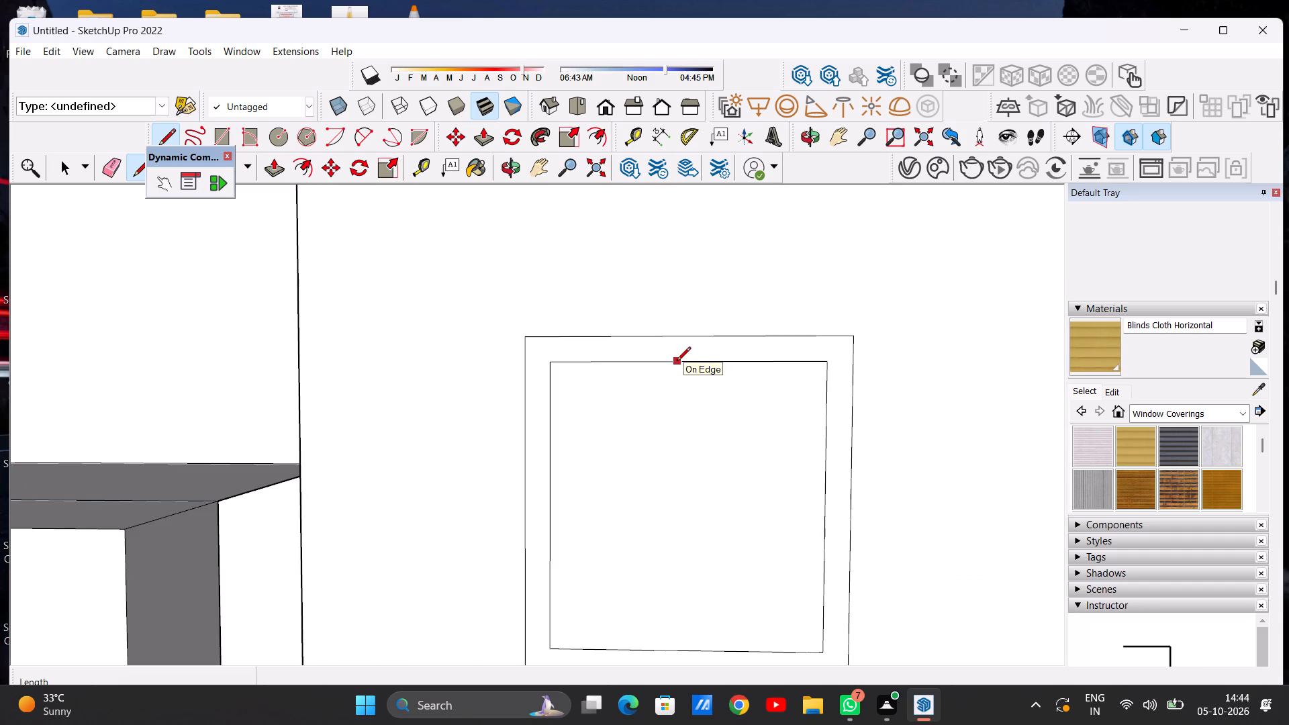
{"action": "left_click", "coordinate": [677, 362]}
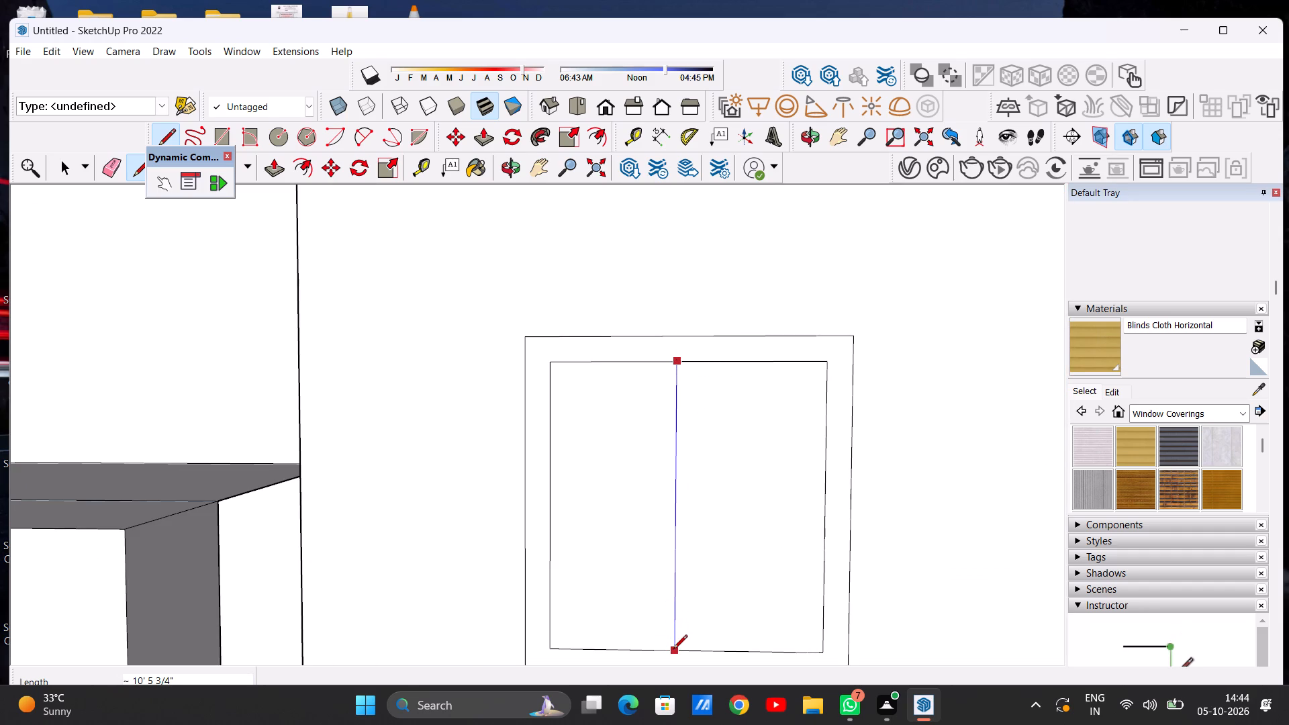
{"action": "left_click", "coordinate": [673, 650]}
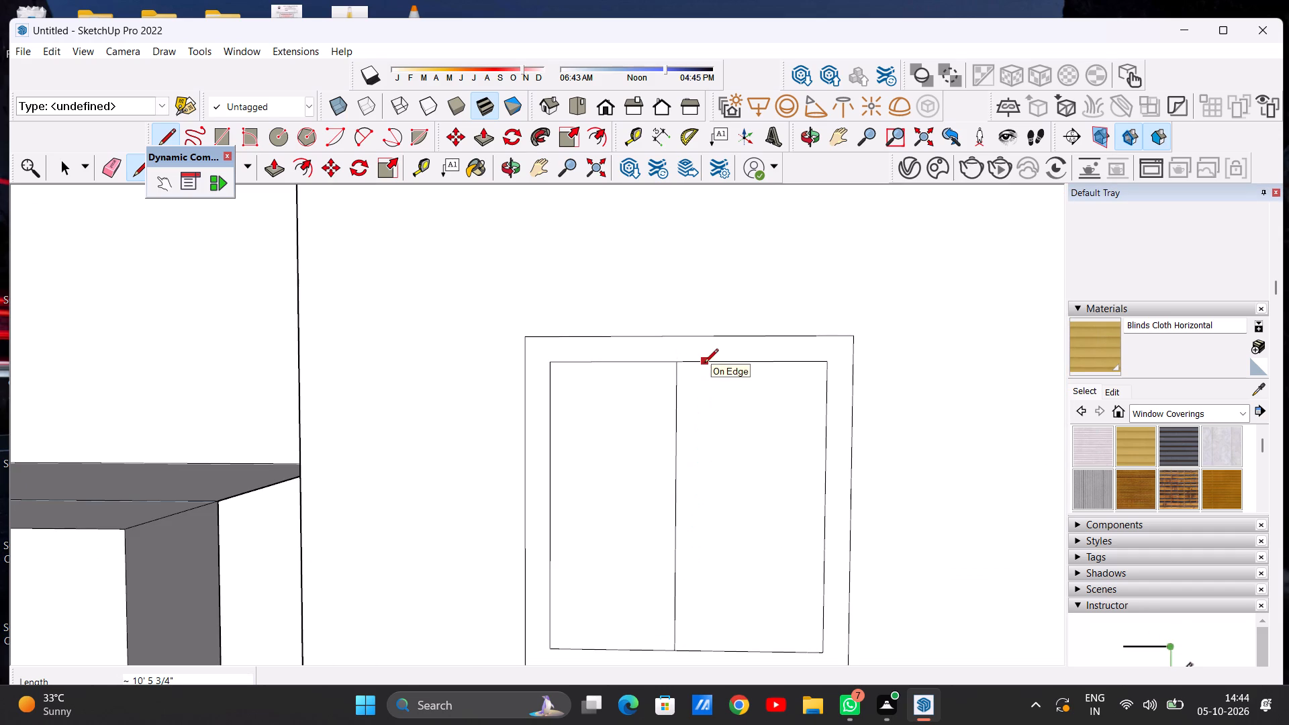
{"action": "left_click", "coordinate": [702, 365]}
{"action": "scroll", "coordinate": [690, 520], "scroll_direction": "down", "scroll_amount": 4}
{"action": "left_click", "coordinate": [696, 614]}
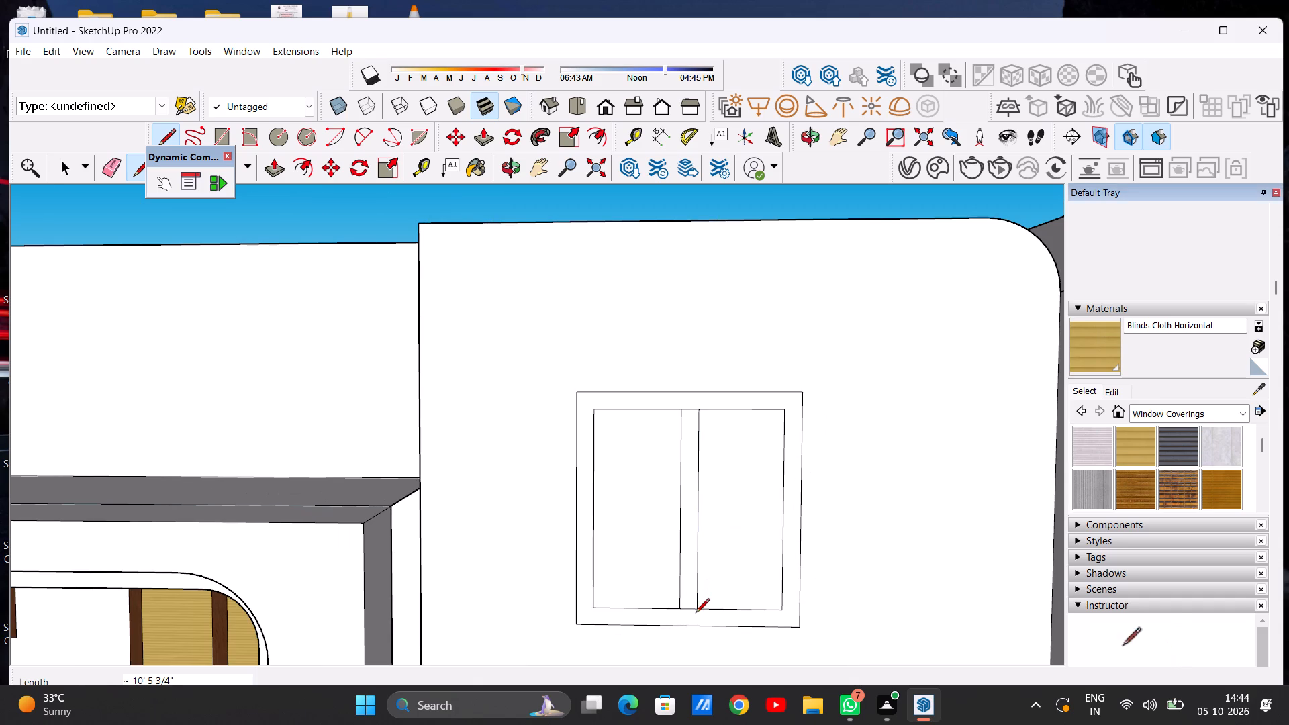
{"action": "key", "text": "space"}
Paint both panes of the new upper-floor window with Blinds Cloth Horizontal from the Window Coverings materials.
{"action": "scroll", "coordinate": [734, 555], "scroll_direction": "down", "scroll_amount": 9}
{"action": "scroll", "coordinate": [731, 442], "scroll_direction": "down", "scroll_amount": 13}
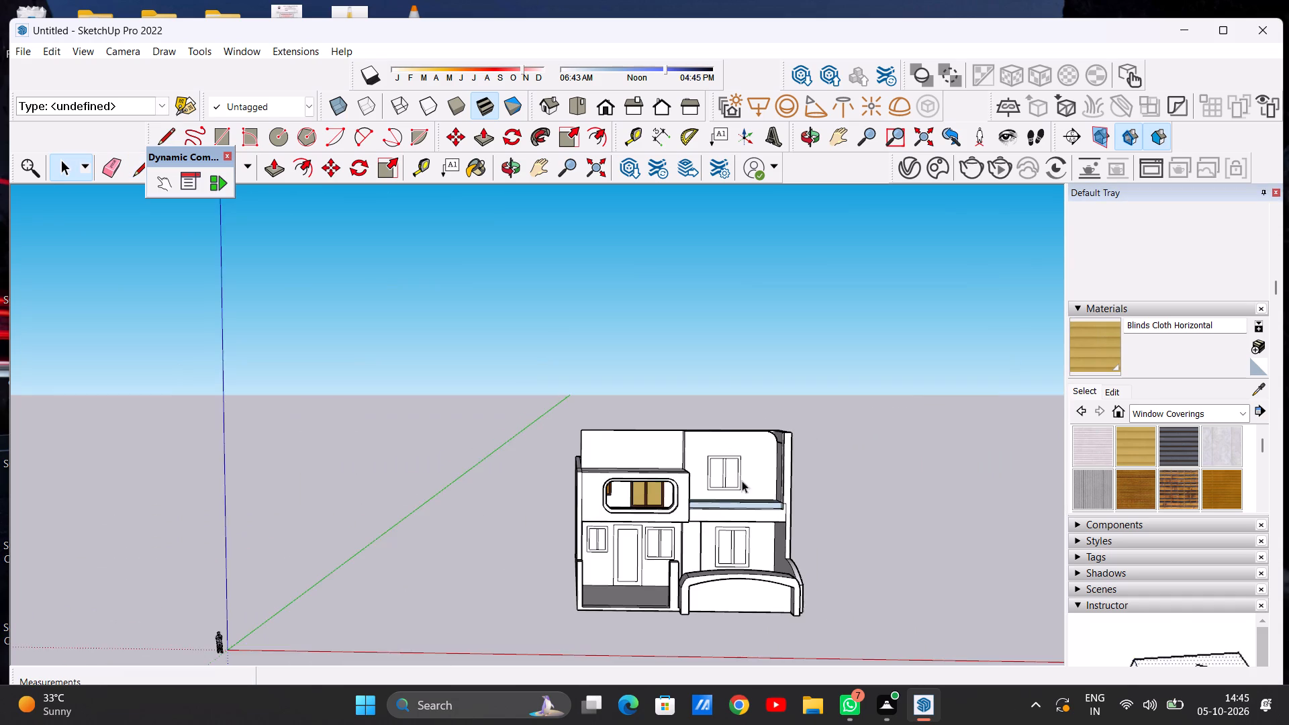
{"action": "middle_click_drag", "start_coordinate": [742, 481], "coordinate": [741, 471]}
{"action": "scroll", "coordinate": [751, 469], "scroll_direction": "up", "scroll_amount": 3}
{"action": "middle_click_drag", "start_coordinate": [748, 475], "coordinate": [721, 446]}
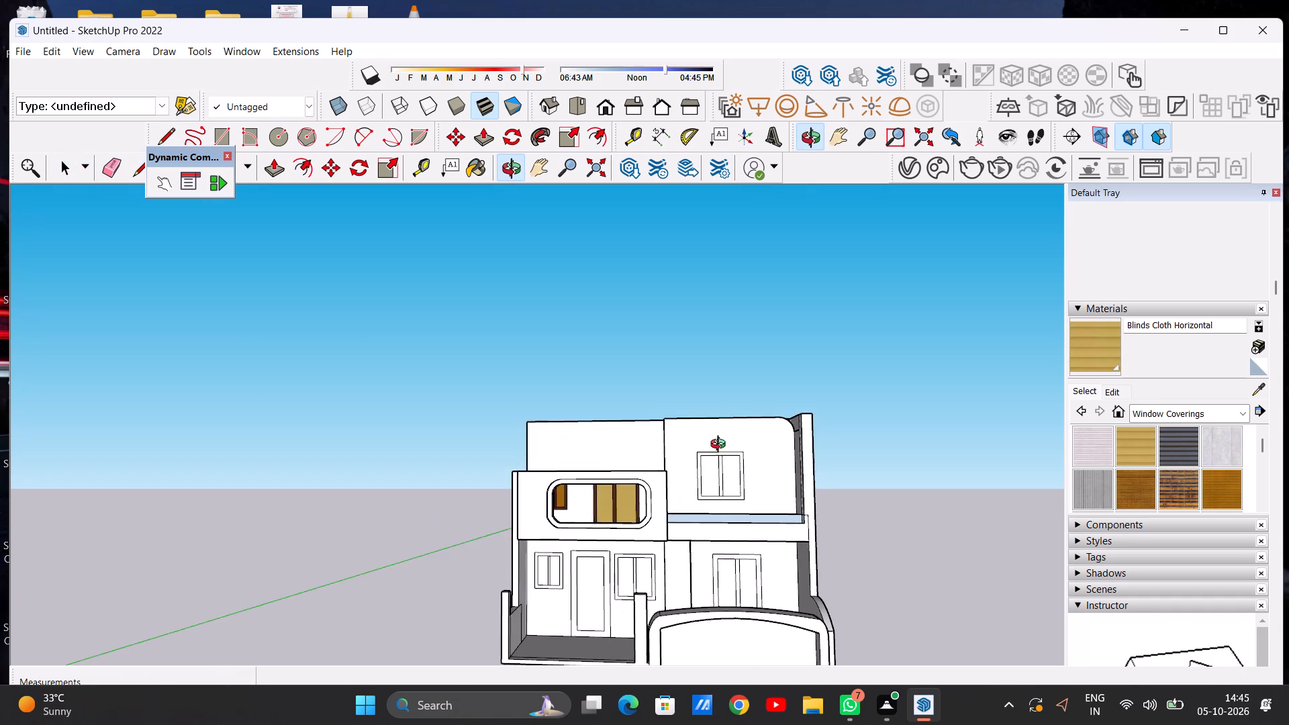
{"action": "middle_click_drag", "start_coordinate": [721, 446], "coordinate": [724, 474]}
{"action": "scroll", "coordinate": [746, 464], "scroll_direction": "up", "scroll_amount": 10}
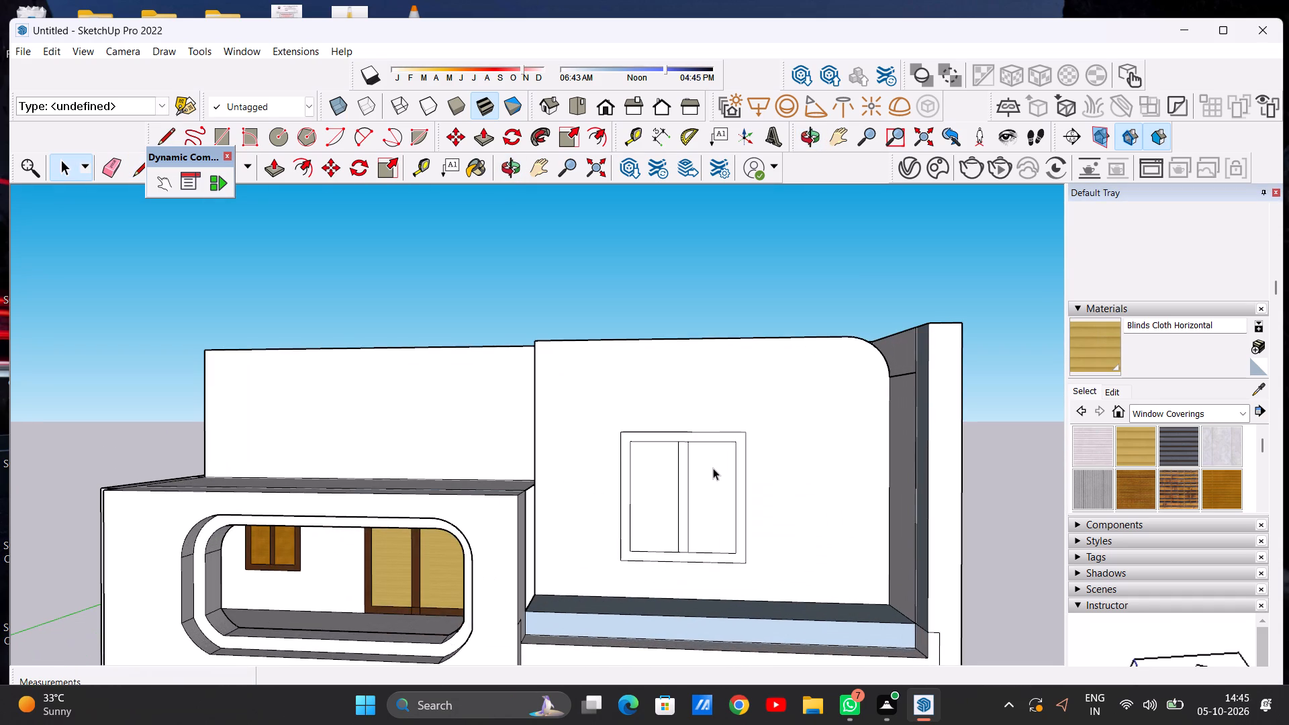
{"action": "scroll", "coordinate": [713, 468], "scroll_direction": "down", "scroll_amount": 6}
{"action": "scroll", "coordinate": [730, 469], "scroll_direction": "up", "scroll_amount": 3}
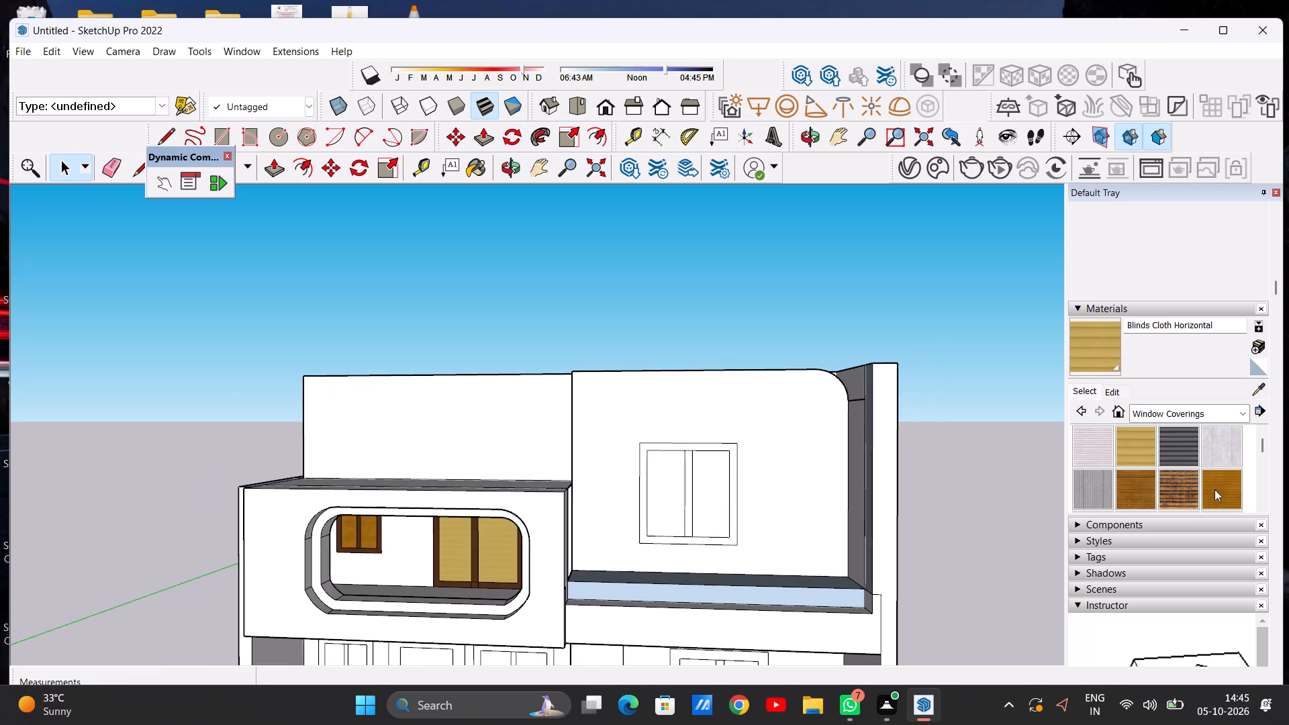
{"action": "scroll", "coordinate": [1173, 490], "scroll_direction": "down", "scroll_amount": 1}
{"action": "scroll", "coordinate": [1175, 489], "scroll_direction": "up", "scroll_amount": 2}
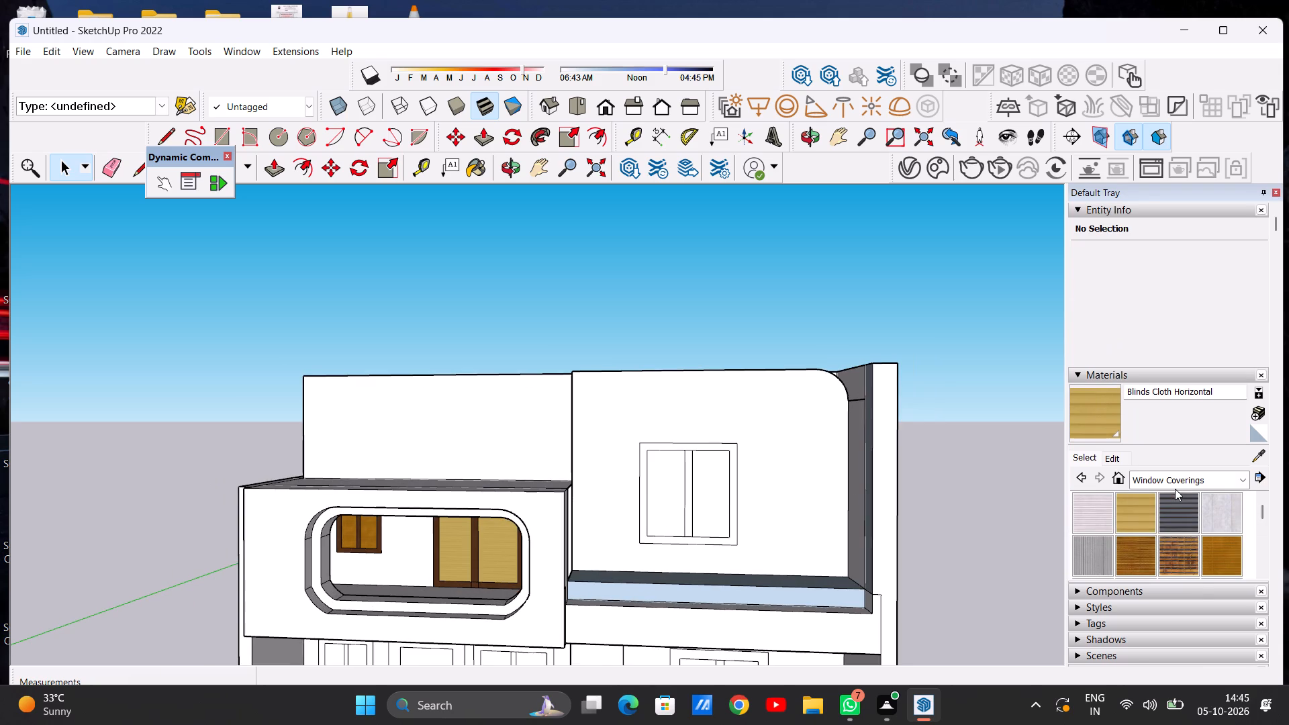
{"action": "left_click", "coordinate": [1137, 507]}
{"action": "scroll", "coordinate": [845, 495], "scroll_direction": "up", "scroll_amount": 5}
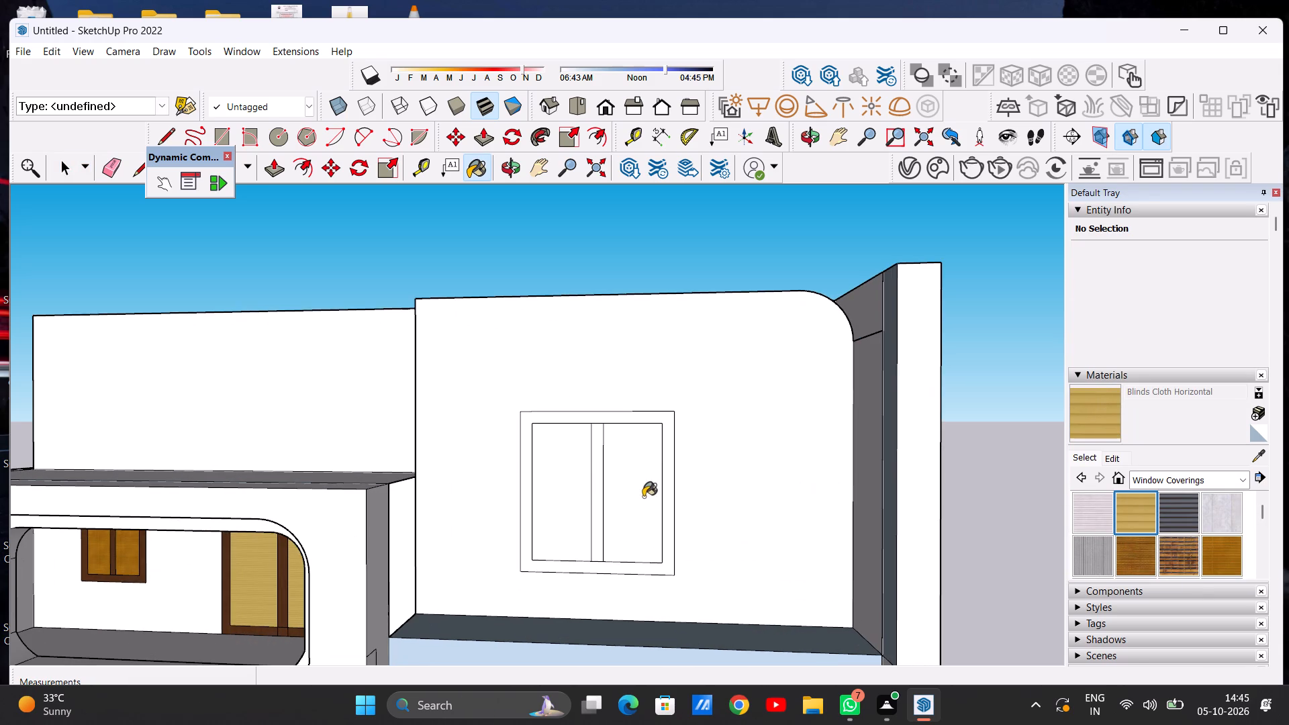
{"action": "left_click", "coordinate": [643, 497]}
{"action": "left_click", "coordinate": [571, 496]}
Paint the new window's frame and central mullion with Wood Veneer 01 from the Wood materials.
{"action": "scroll", "coordinate": [688, 497], "scroll_direction": "down", "scroll_amount": 11}
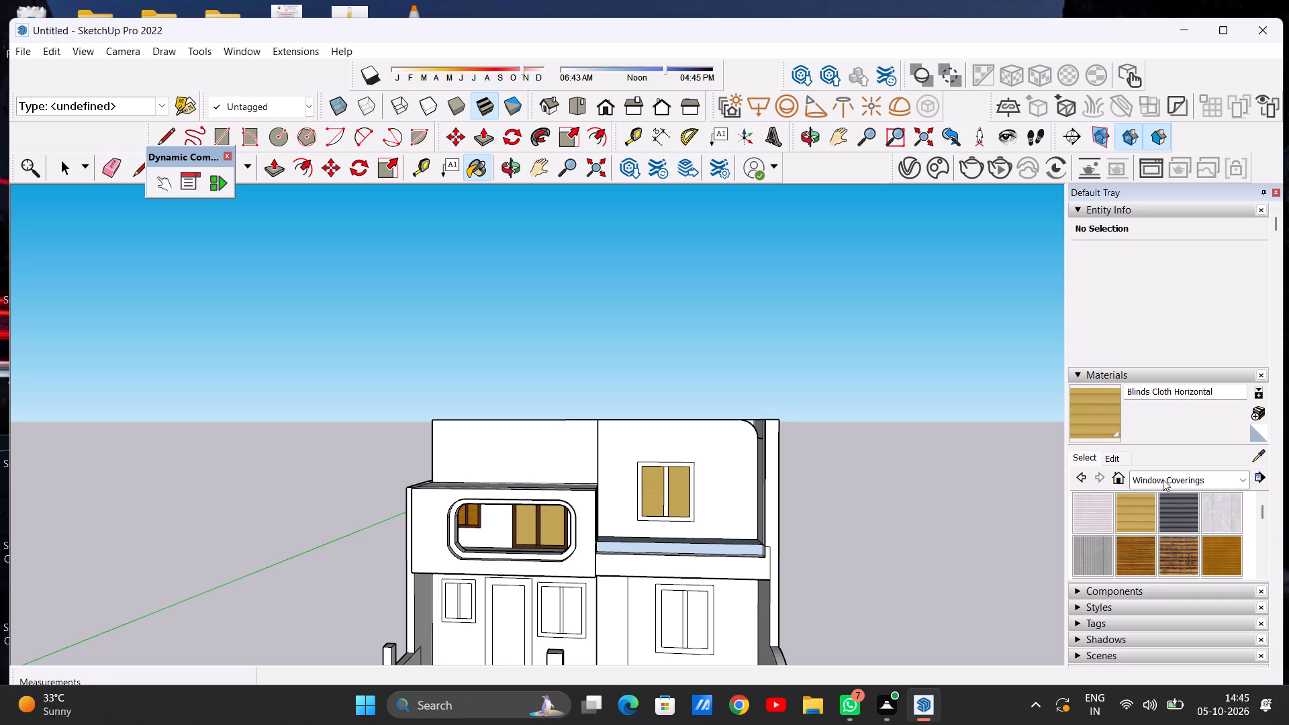
{"action": "left_click", "coordinate": [1237, 479]}
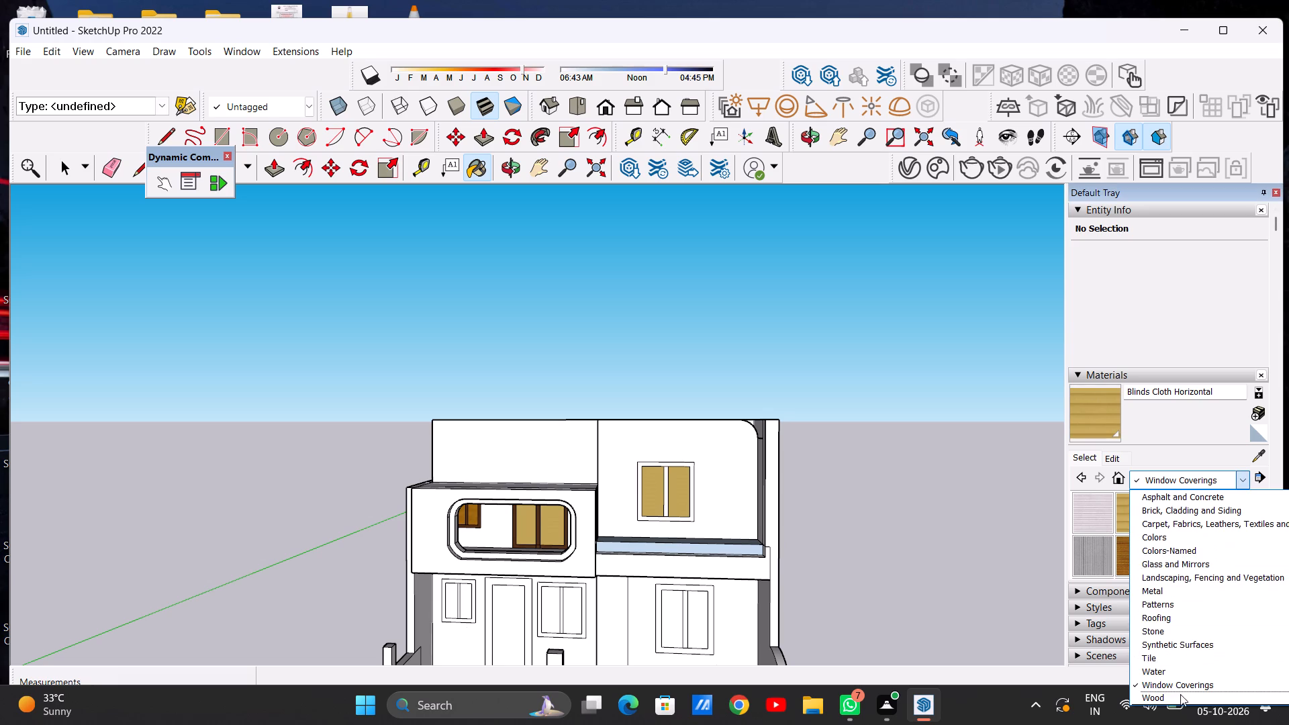
{"action": "left_click", "coordinate": [1170, 695]}
{"action": "scroll", "coordinate": [1181, 558], "scroll_direction": "down", "scroll_amount": 1}
{"action": "left_click", "coordinate": [1174, 526]}
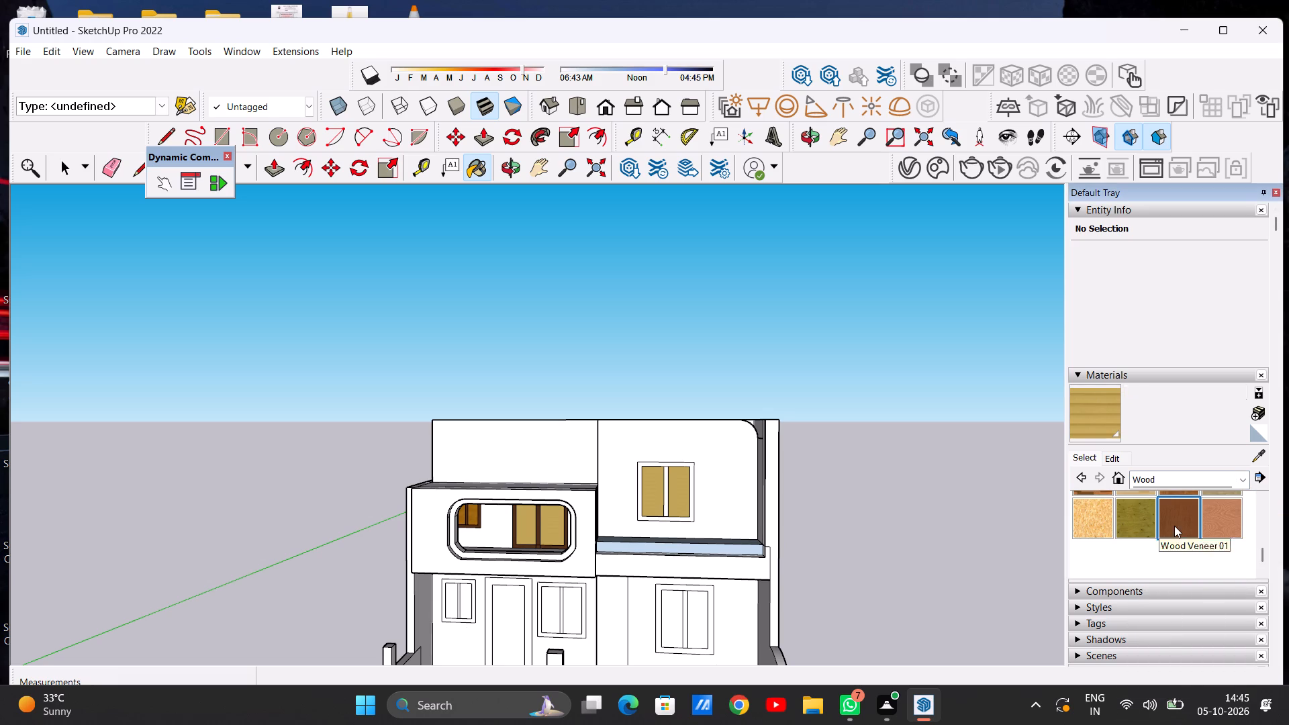
{"action": "scroll", "coordinate": [687, 475], "scroll_direction": "up", "scroll_amount": 12}
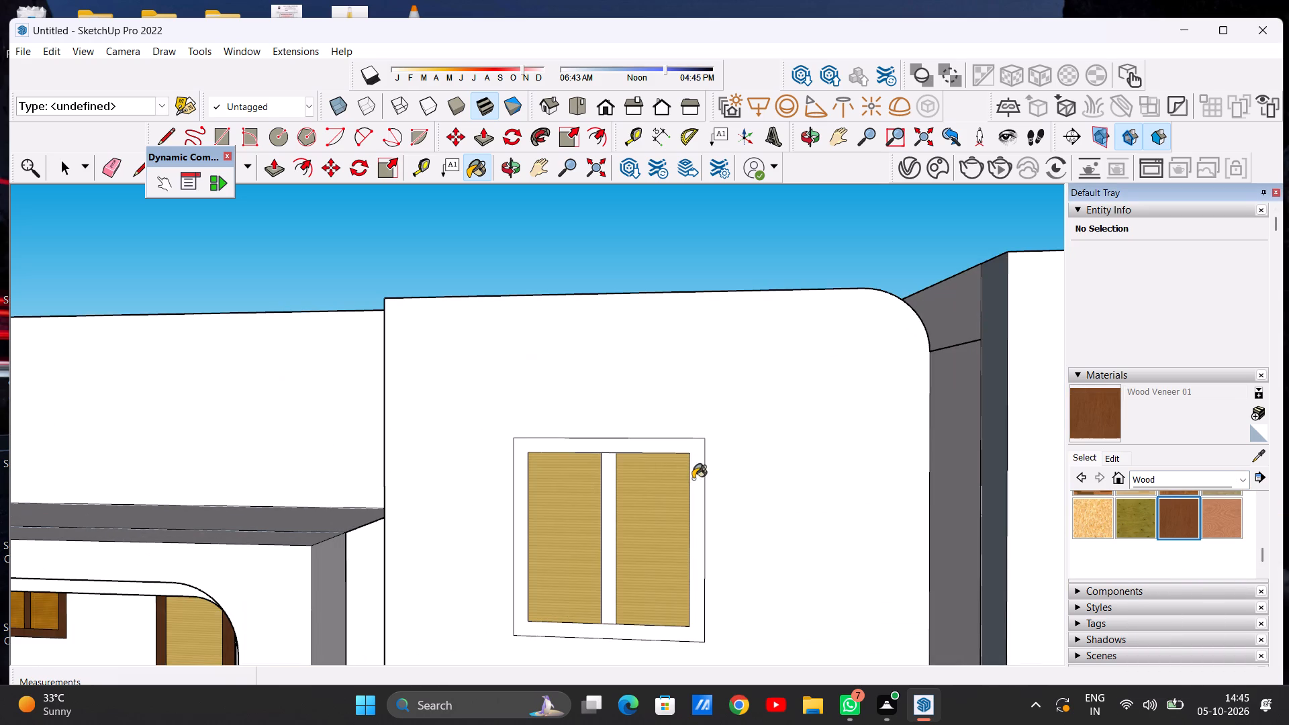
{"action": "left_click", "coordinate": [698, 476]}
{"action": "left_click", "coordinate": [610, 514]}
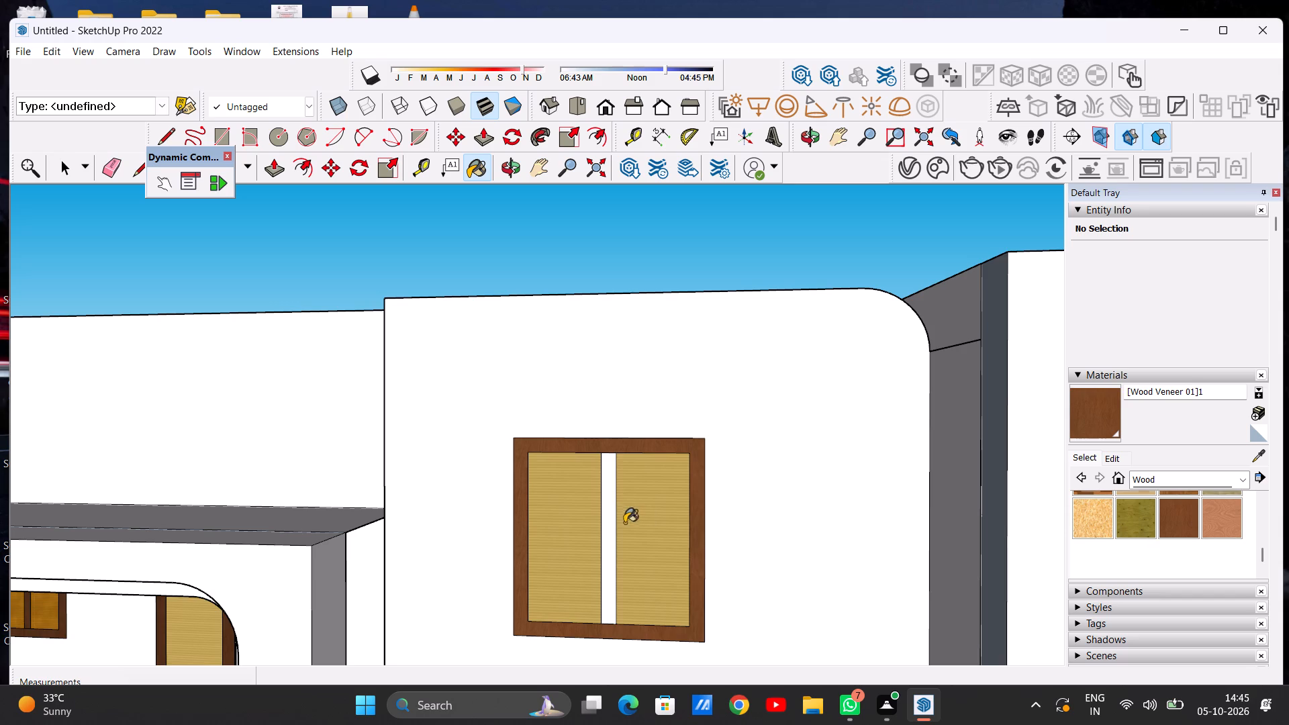
{"action": "key", "text": "space"}
Examine the whole facade with the painted upper-floor window from the front and from above.
{"action": "scroll", "coordinate": [753, 550], "scroll_direction": "down", "scroll_amount": 18}
{"action": "middle_click_drag", "start_coordinate": [671, 528], "coordinate": [696, 497]}
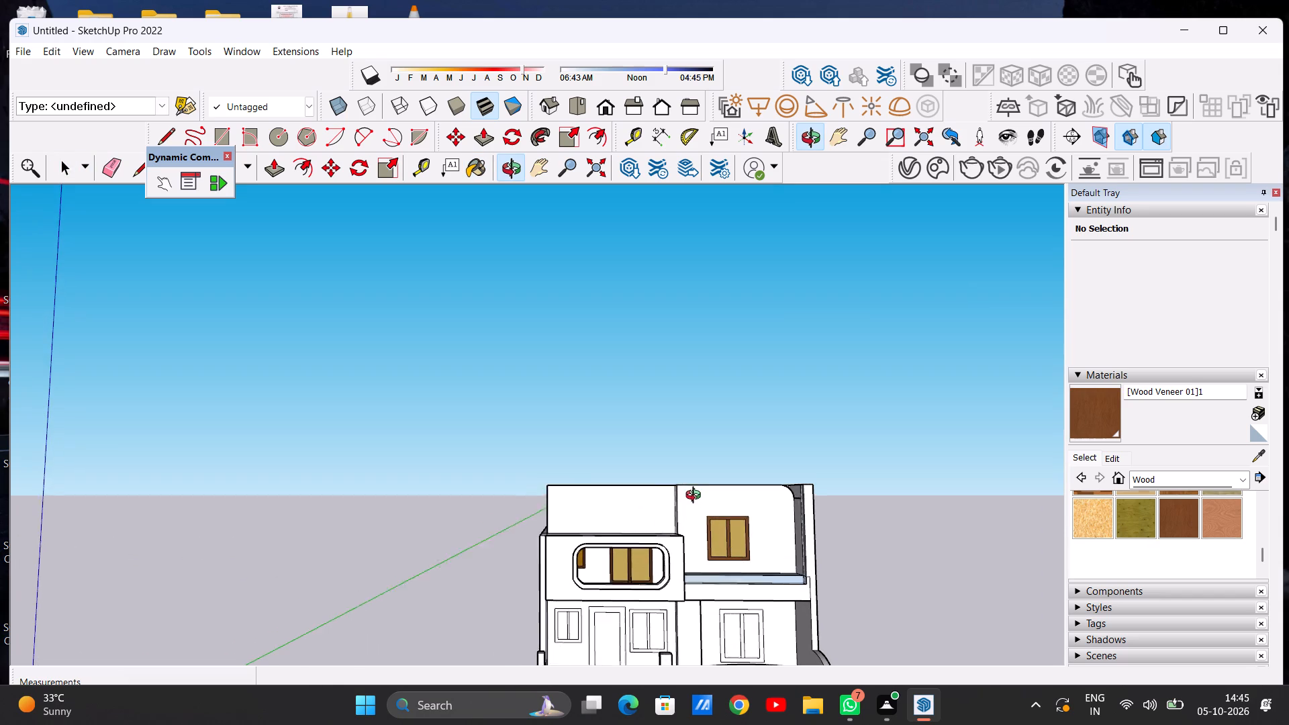
{"action": "middle_click_drag", "start_coordinate": [696, 497], "coordinate": [694, 493]}
{"action": "scroll", "coordinate": [707, 558], "scroll_direction": "down", "scroll_amount": 5}
{"action": "scroll", "coordinate": [680, 554], "scroll_direction": "up", "scroll_amount": 4}
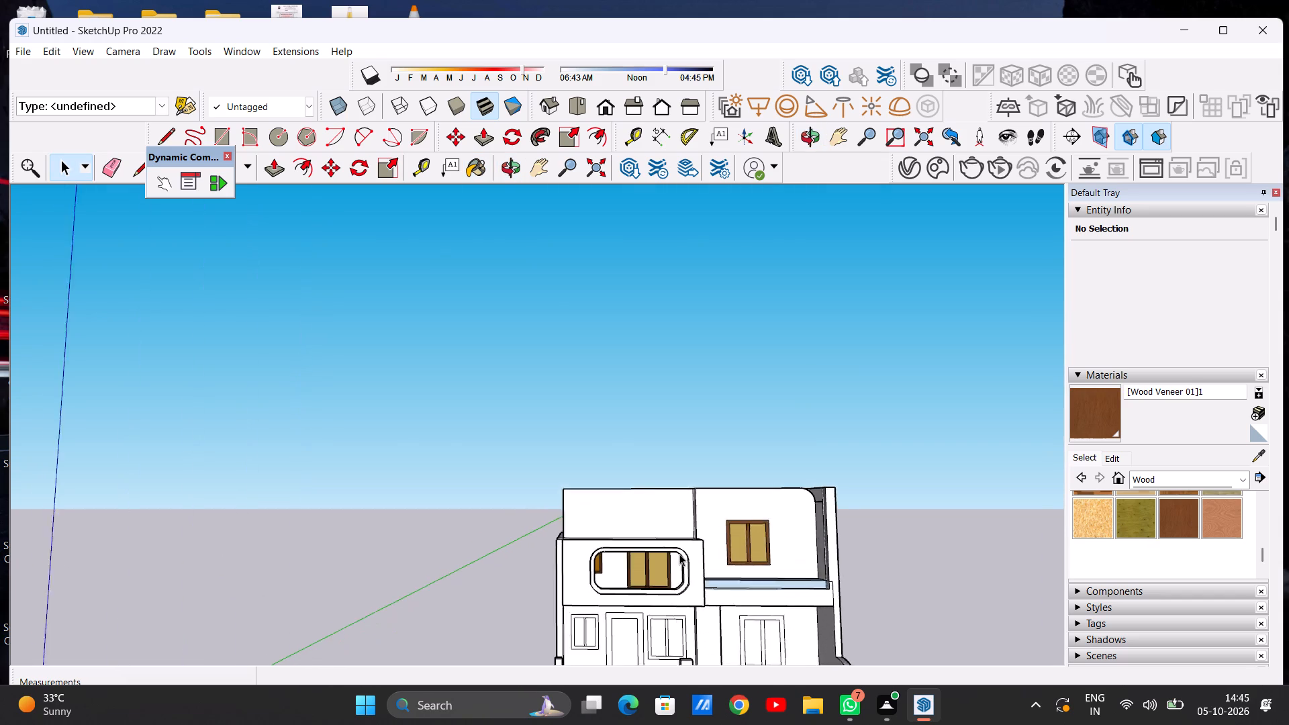
{"action": "scroll", "coordinate": [679, 554], "scroll_direction": "up", "scroll_amount": 2}
{"action": "scroll", "coordinate": [790, 526], "scroll_direction": "down", "scroll_amount": 3}
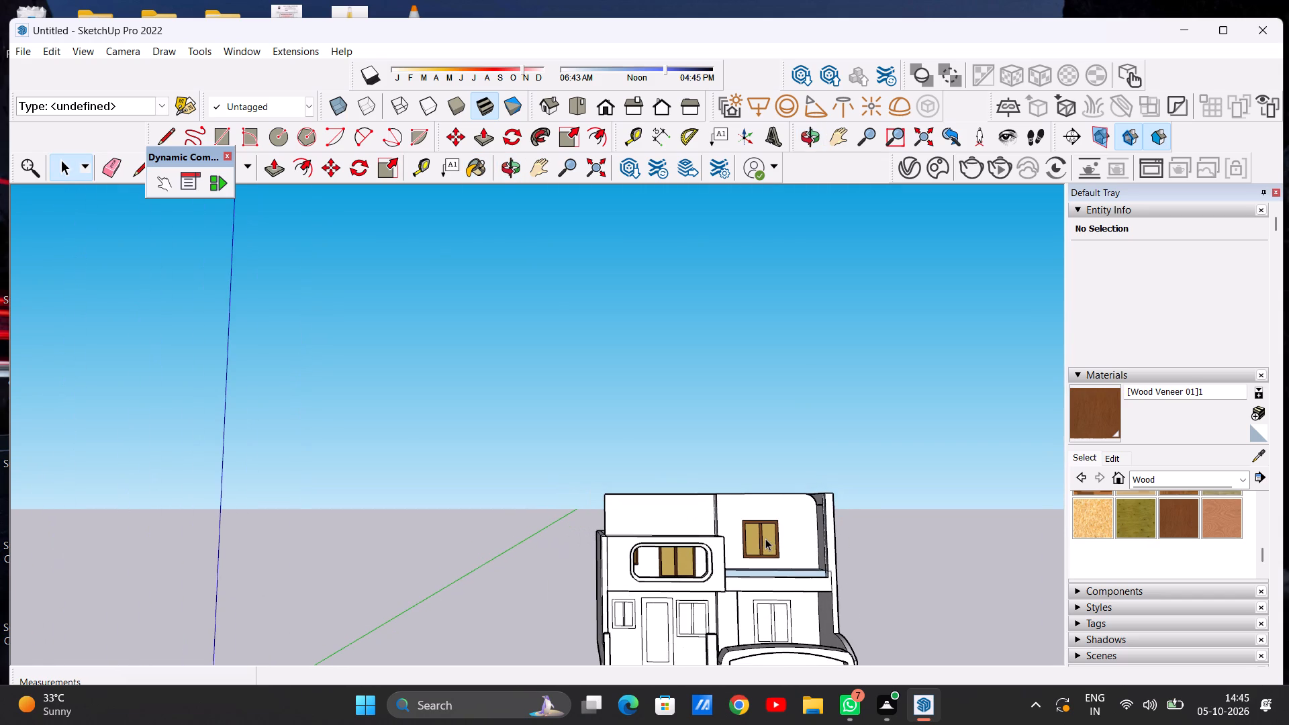
{"action": "key", "text": "space"}
{"action": "scroll", "coordinate": [780, 515], "scroll_direction": "down", "scroll_amount": 4}
{"action": "middle_click_drag", "start_coordinate": [741, 504], "coordinate": [692, 642]}
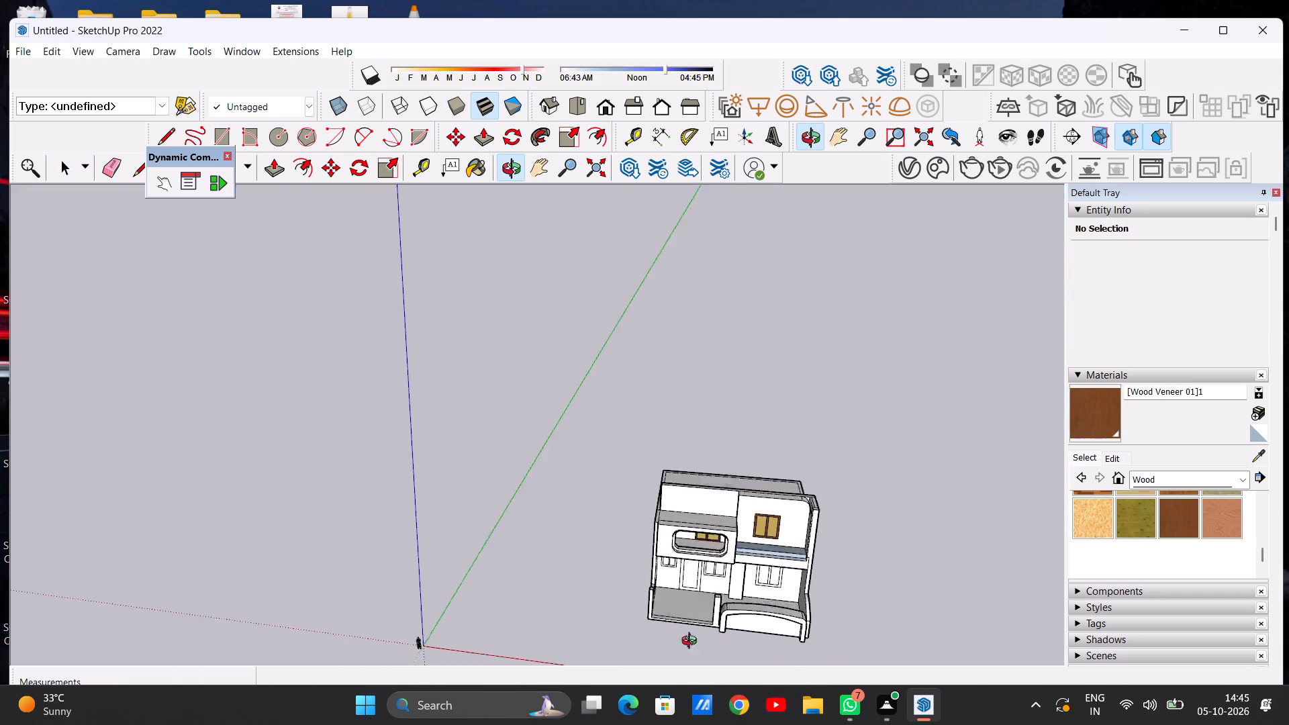
{"action": "middle_click_drag", "start_coordinate": [692, 642], "coordinate": [694, 644]}
{"action": "scroll", "coordinate": [790, 536], "scroll_direction": "up", "scroll_amount": 4}
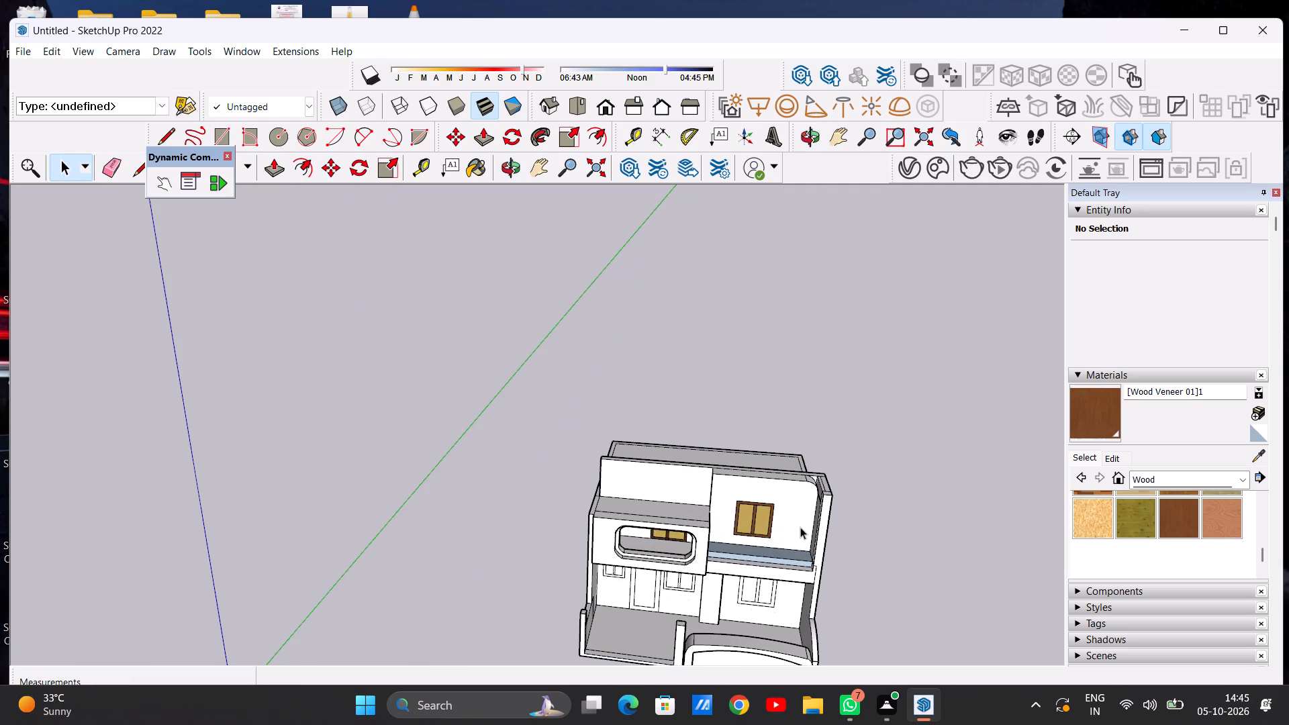
{"action": "scroll", "coordinate": [804, 524], "scroll_direction": "down", "scroll_amount": 2}
{"action": "middle_click_drag", "start_coordinate": [812, 485], "coordinate": [842, 397]}
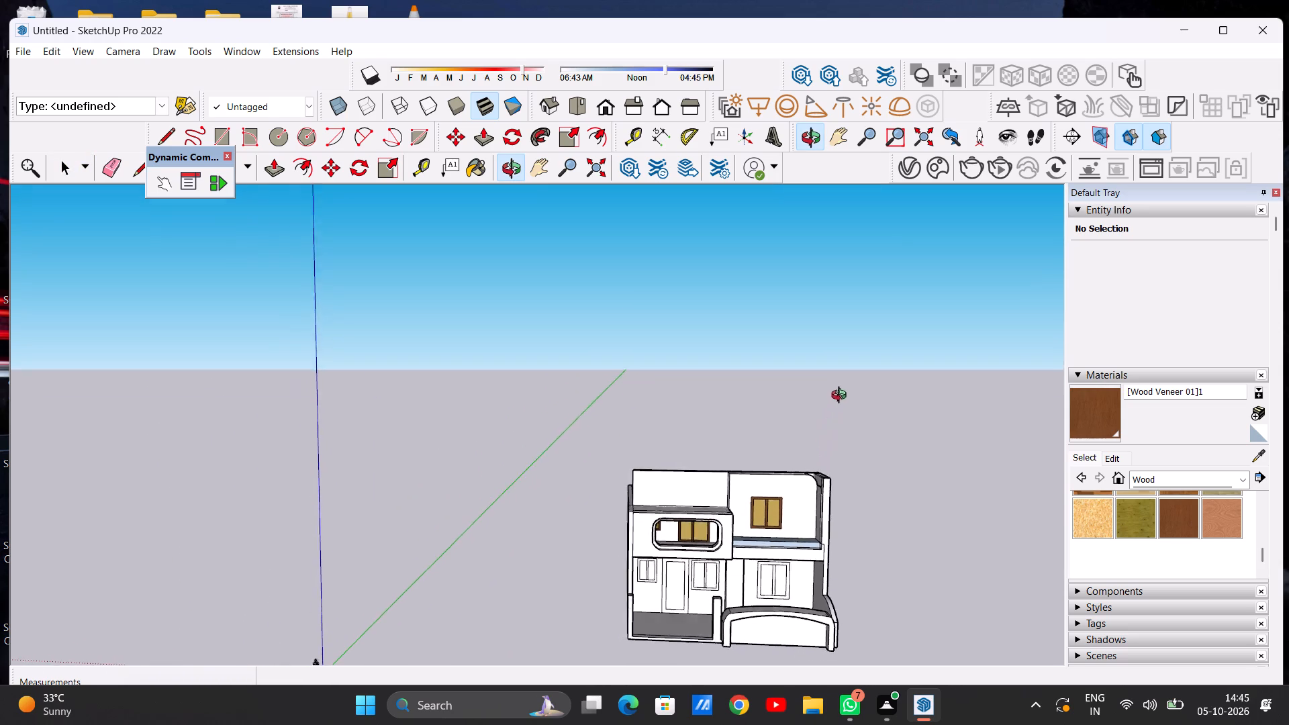
{"action": "middle_click_drag", "start_coordinate": [842, 397], "coordinate": [849, 381]}
{"action": "scroll", "coordinate": [760, 512], "scroll_direction": "up", "scroll_amount": 2}
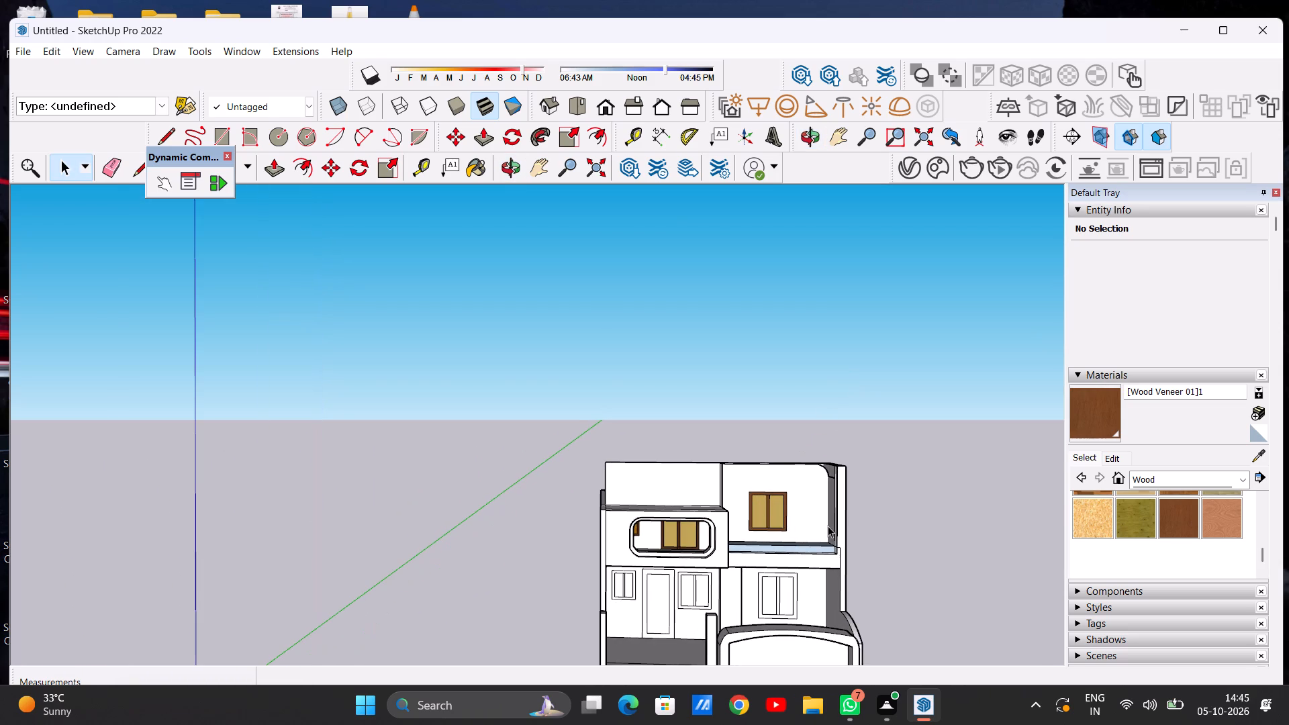
{"action": "scroll", "coordinate": [828, 526], "scroll_direction": "down", "scroll_amount": 2}
{"action": "scroll", "coordinate": [708, 461], "scroll_direction": "up", "scroll_amount": 5}
{"action": "middle_click_drag", "start_coordinate": [719, 488], "coordinate": [728, 572]}
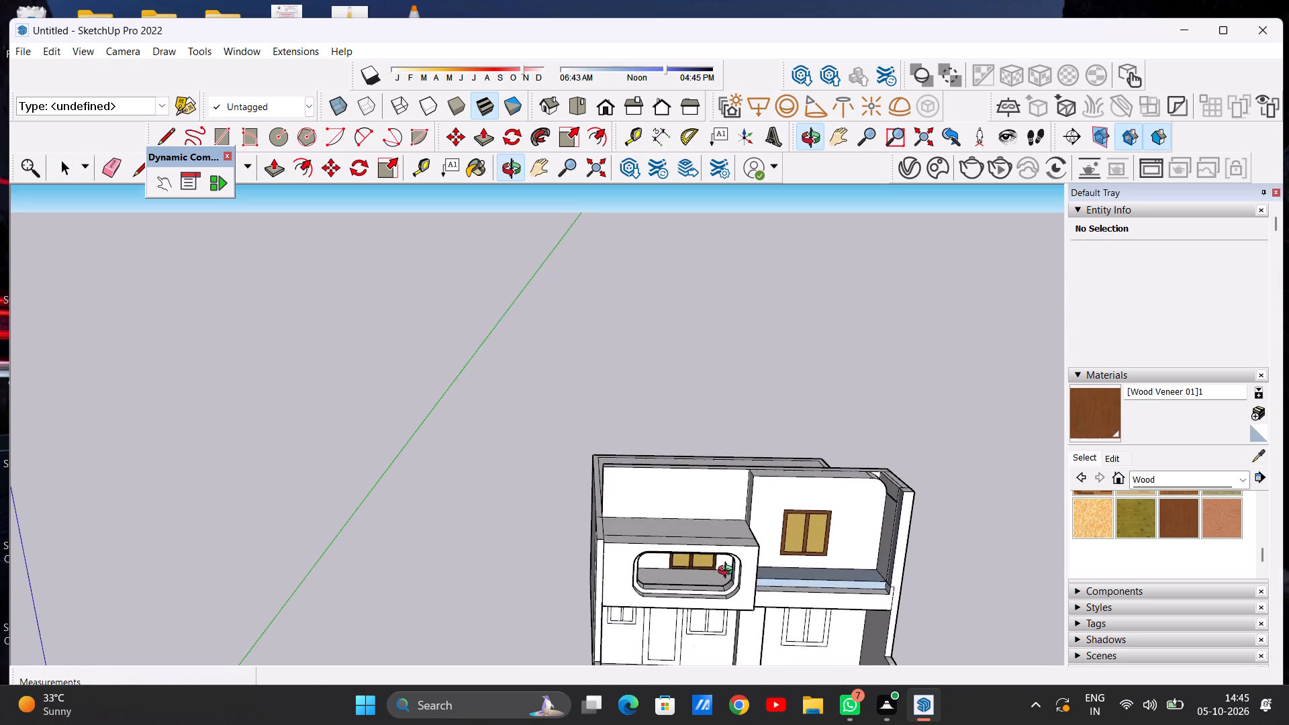
{"action": "middle_click_drag", "start_coordinate": [728, 572], "coordinate": [729, 574]}
{"action": "scroll", "coordinate": [749, 515], "scroll_direction": "up", "scroll_amount": 4}
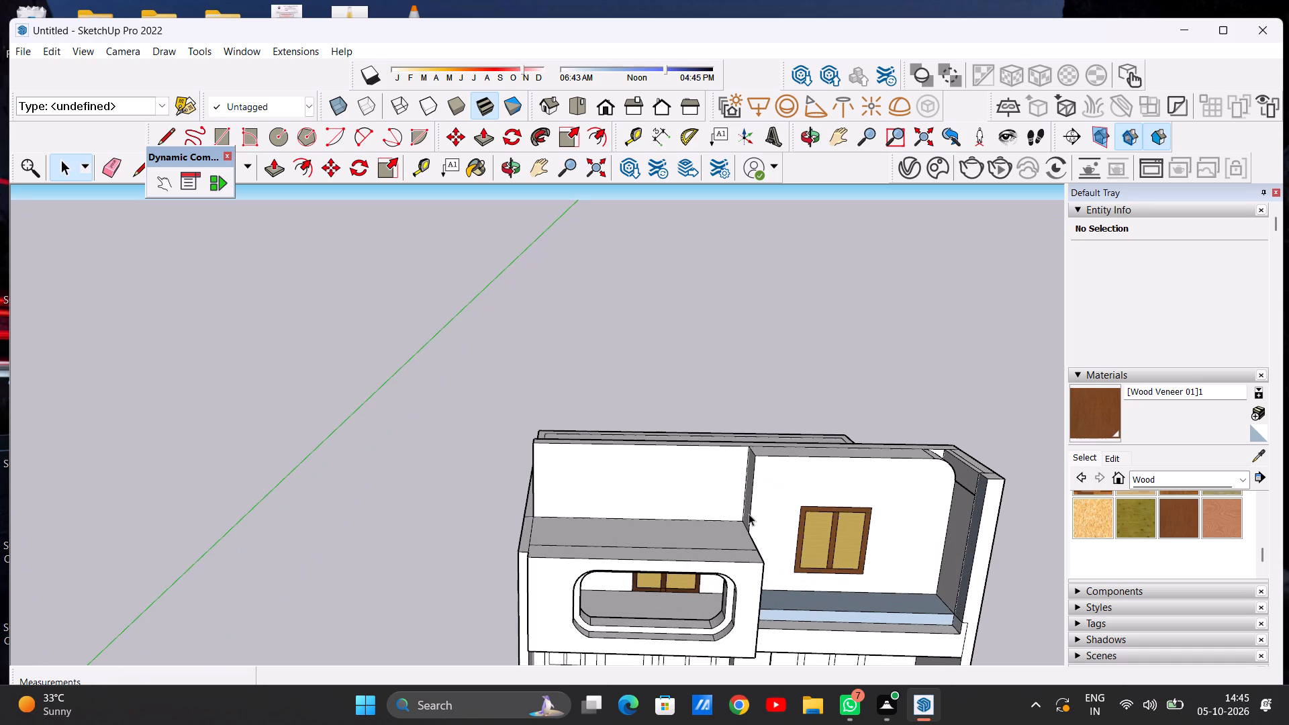
{"action": "scroll", "coordinate": [769, 516], "scroll_direction": "down", "scroll_amount": 3}
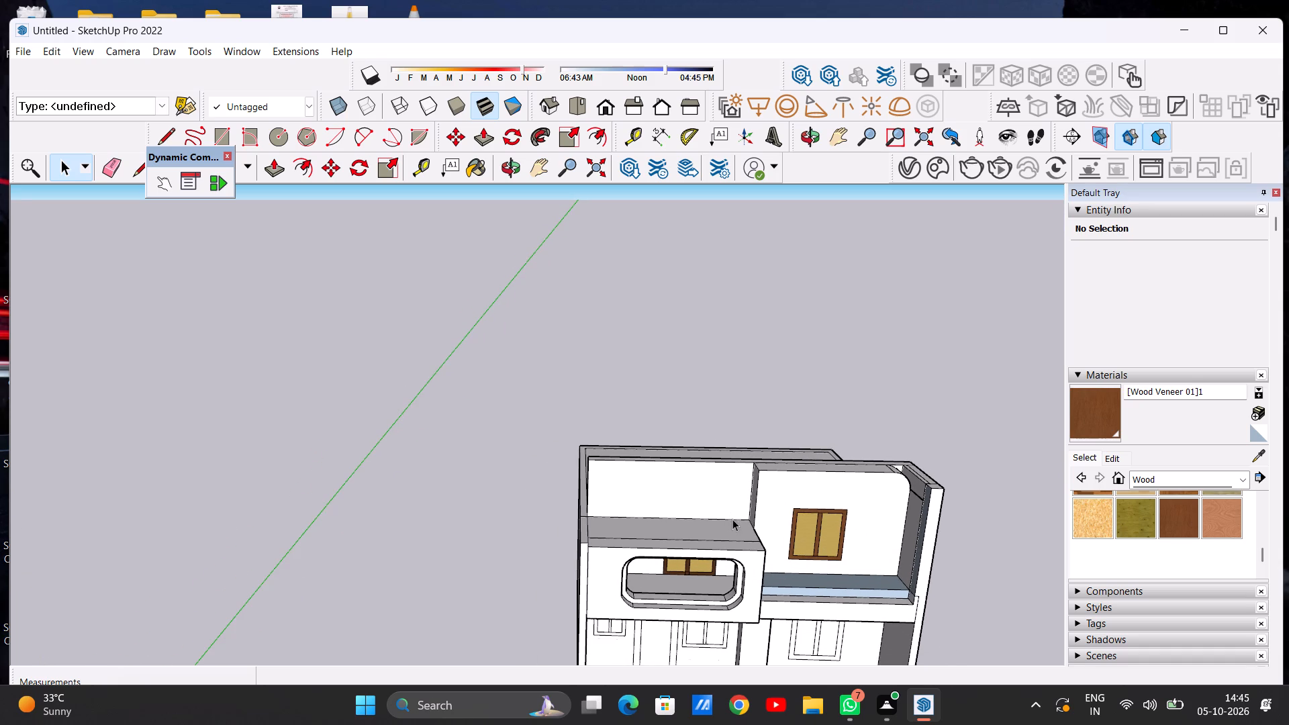
{"action": "middle_click_drag", "start_coordinate": [745, 548], "coordinate": [744, 444]}
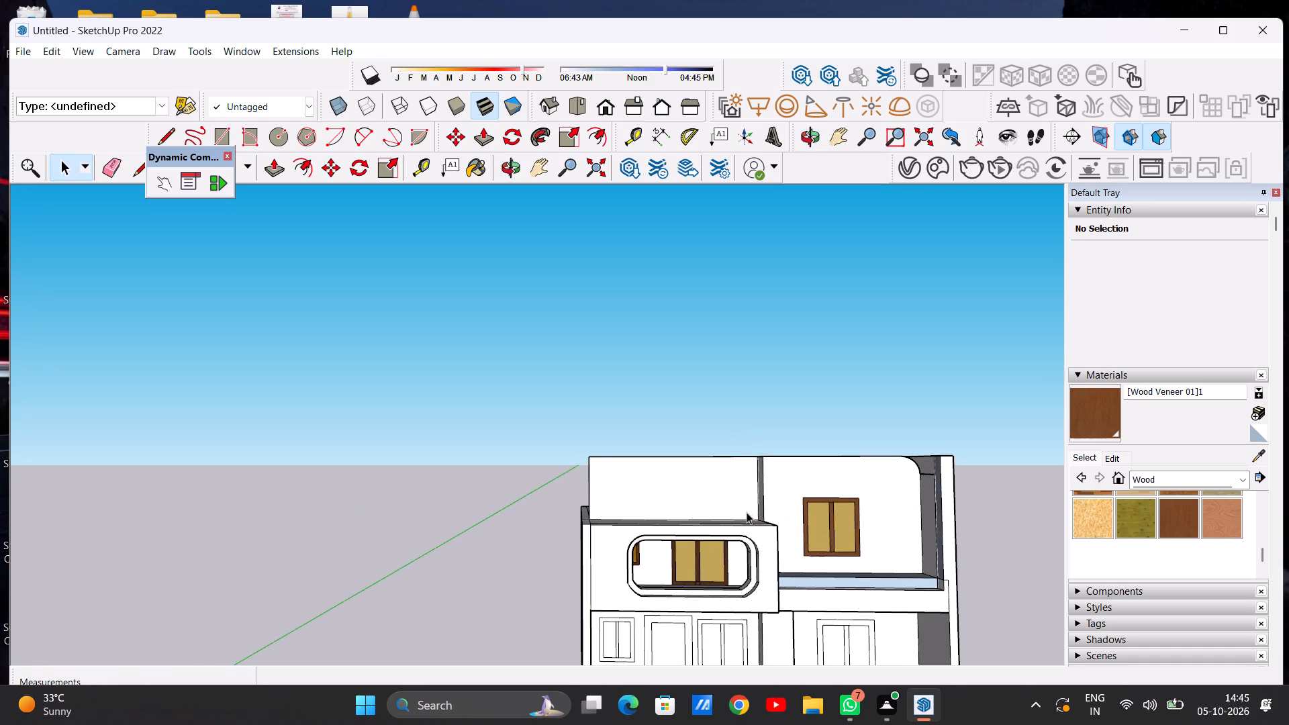
{"action": "scroll", "coordinate": [753, 559], "scroll_direction": "down", "scroll_amount": 3}
{"action": "scroll", "coordinate": [751, 516], "scroll_direction": "up", "scroll_amount": 3}
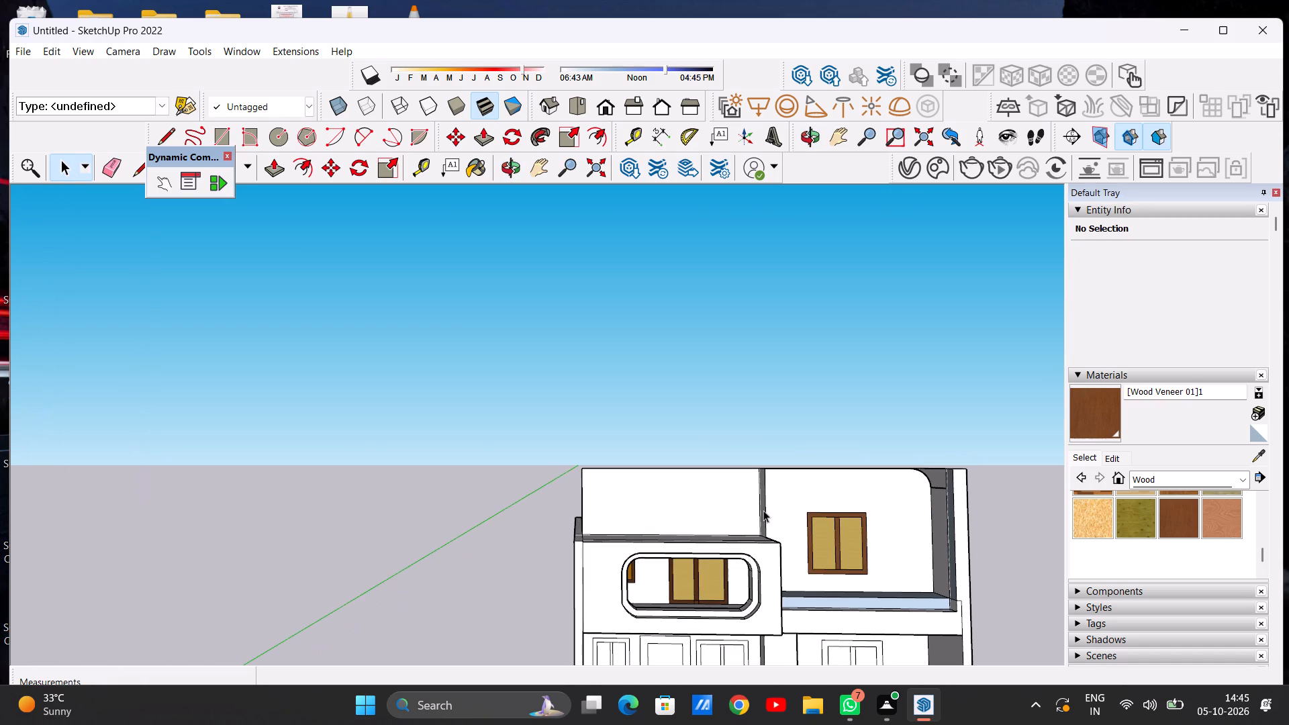
Push/Pull the narrow side face of the upper-floor window wall about 9' 1/4" outward, extending that wall over the balcony roof.
{"action": "middle_click_drag", "start_coordinate": [765, 517], "coordinate": [780, 590]}
{"action": "scroll", "coordinate": [731, 498], "scroll_direction": "up", "scroll_amount": 4}
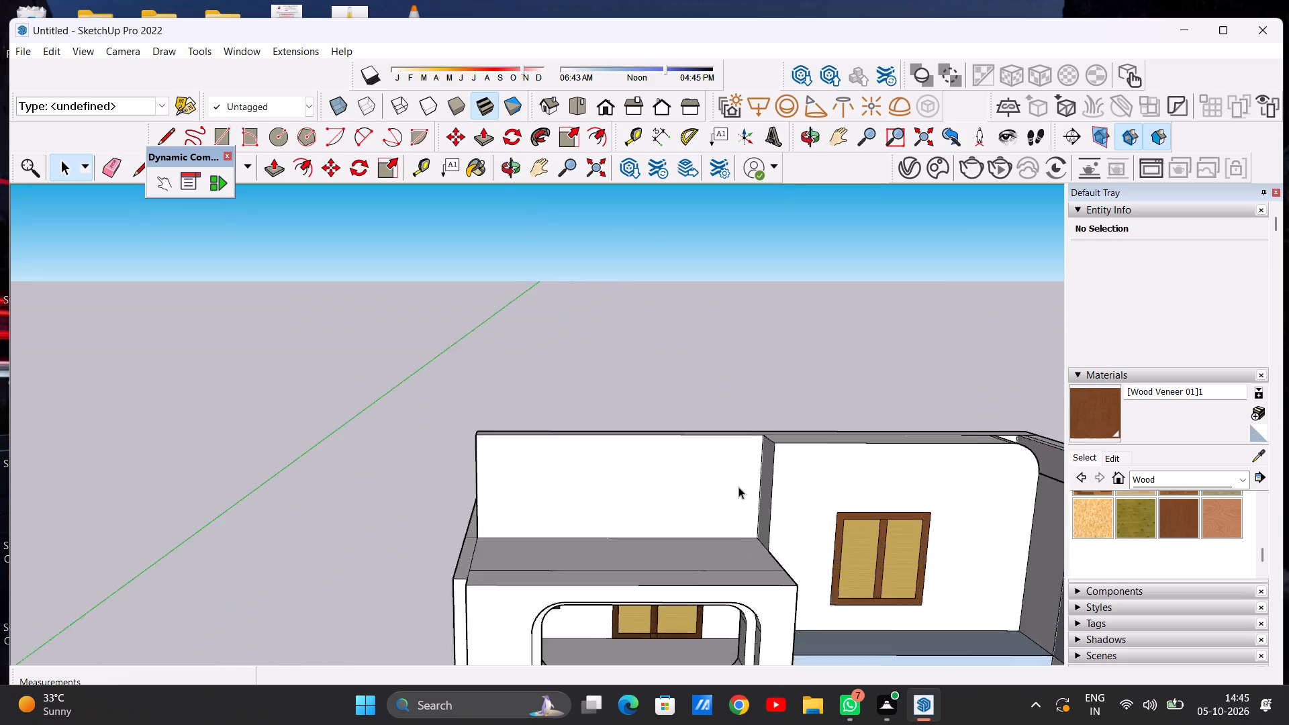
{"action": "scroll", "coordinate": [738, 487], "scroll_direction": "up", "scroll_amount": 3}
{"action": "key", "text": "p"}
{"action": "middle_click_drag", "start_coordinate": [740, 480], "coordinate": [779, 482]}
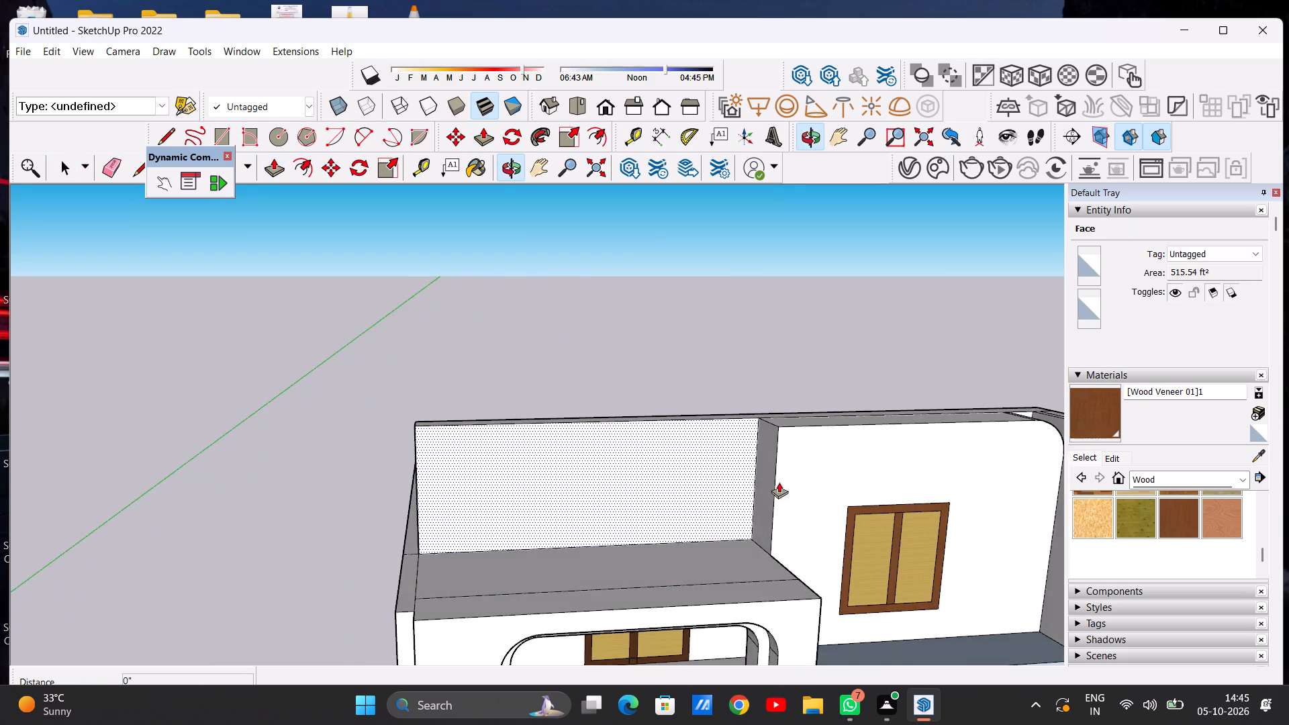
{"action": "scroll", "coordinate": [773, 477], "scroll_direction": "up", "scroll_amount": 4}
{"action": "left_click", "coordinate": [760, 467]}
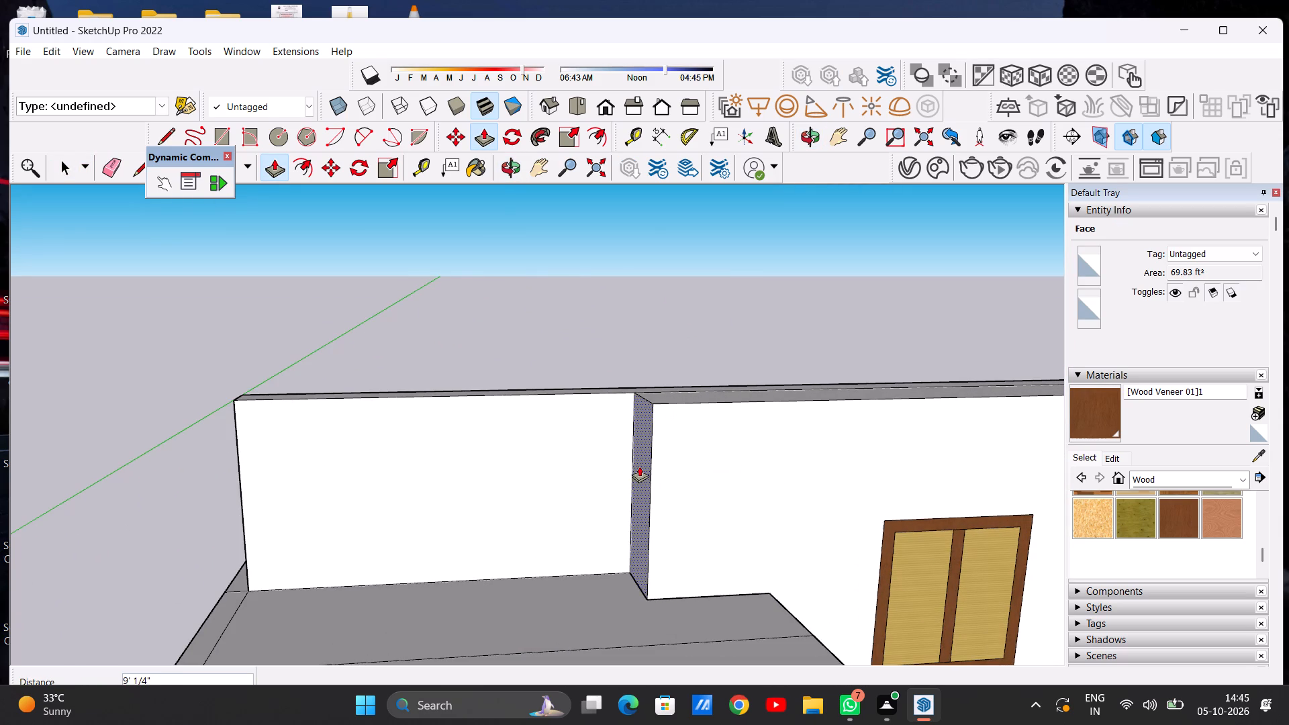
{"action": "left_click", "coordinate": [639, 466]}
{"action": "key", "text": "space"}
{"action": "scroll", "coordinate": [700, 542], "scroll_direction": "down", "scroll_amount": 9}
{"action": "middle_click_drag", "start_coordinate": [726, 537], "coordinate": [690, 513]}
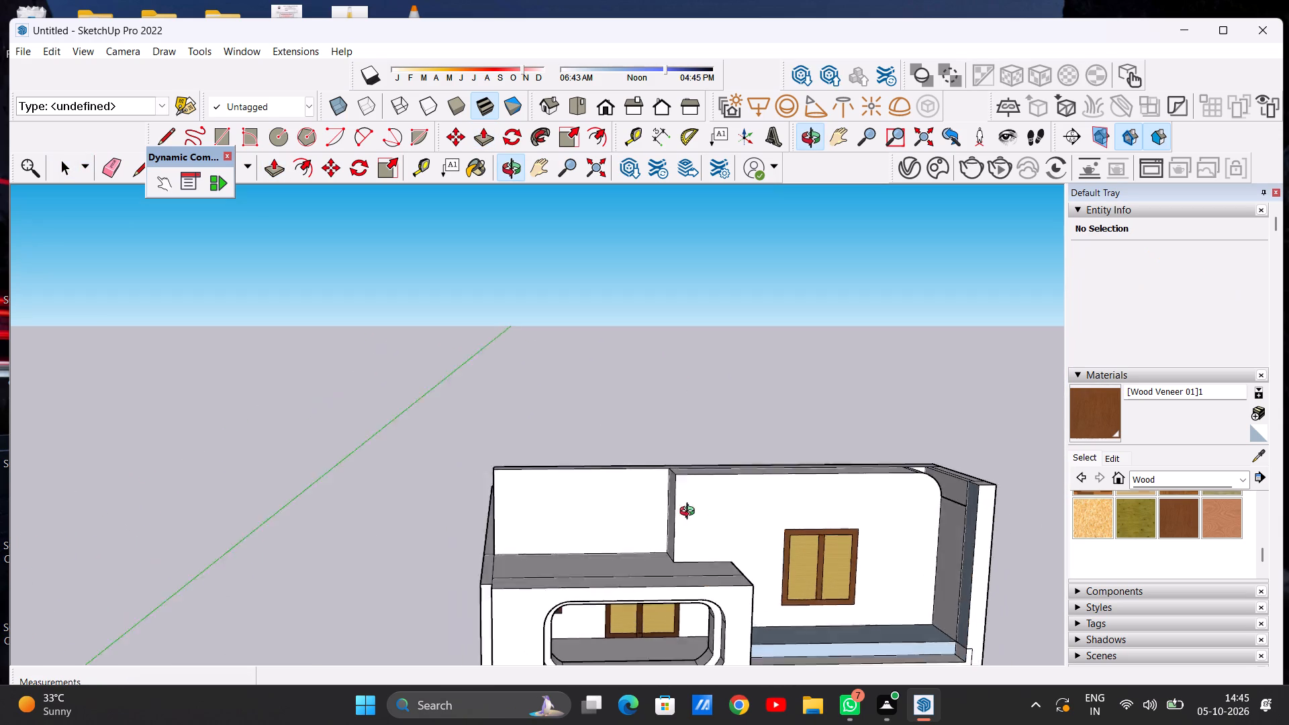
Draw a vertical line about 13' 11" long on the upper-floor window wall, from the balcony roof's back corner to the wall's top edge.
{"action": "middle_click_drag", "start_coordinate": [690, 513], "coordinate": [653, 486]}
{"action": "scroll", "coordinate": [676, 518], "scroll_direction": "down", "scroll_amount": 3}
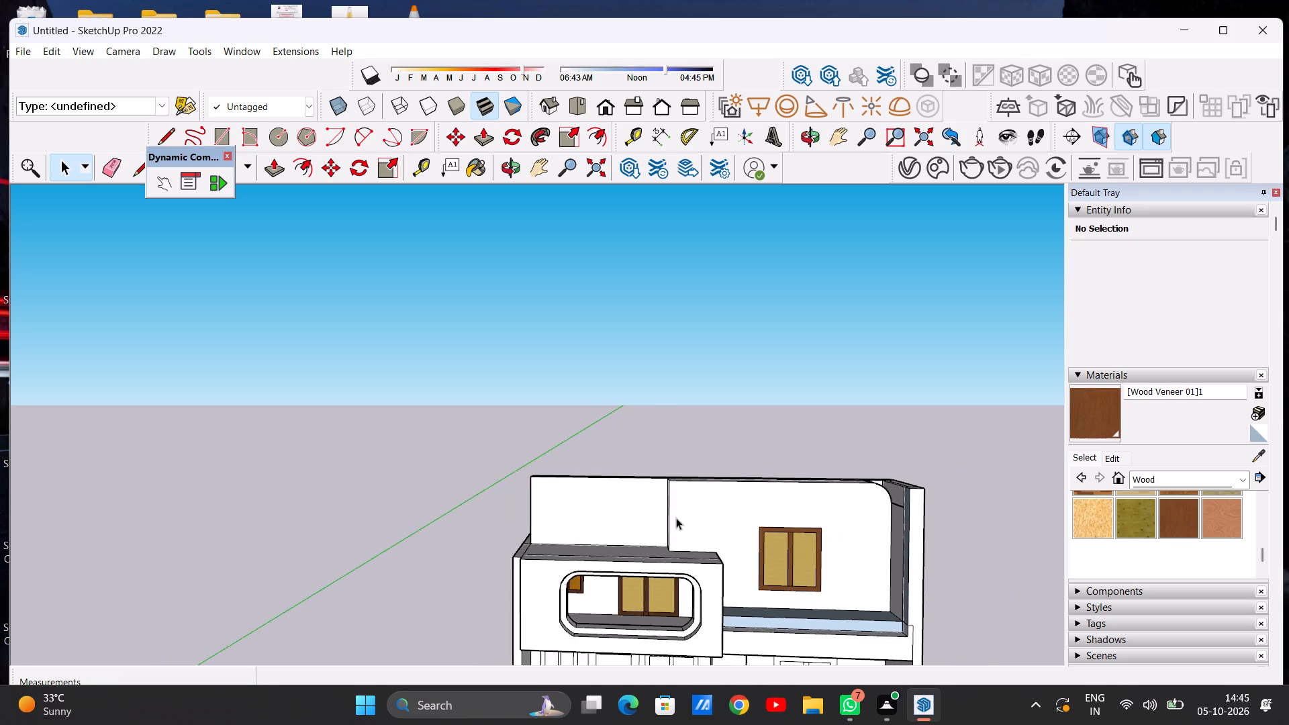
{"action": "scroll", "coordinate": [676, 518], "scroll_direction": "down", "scroll_amount": 4}
{"action": "scroll", "coordinate": [711, 511], "scroll_direction": "up", "scroll_amount": 3}
{"action": "middle_click_drag", "start_coordinate": [702, 524], "coordinate": [554, 544]}
{"action": "scroll", "coordinate": [700, 566], "scroll_direction": "up", "scroll_amount": 1}
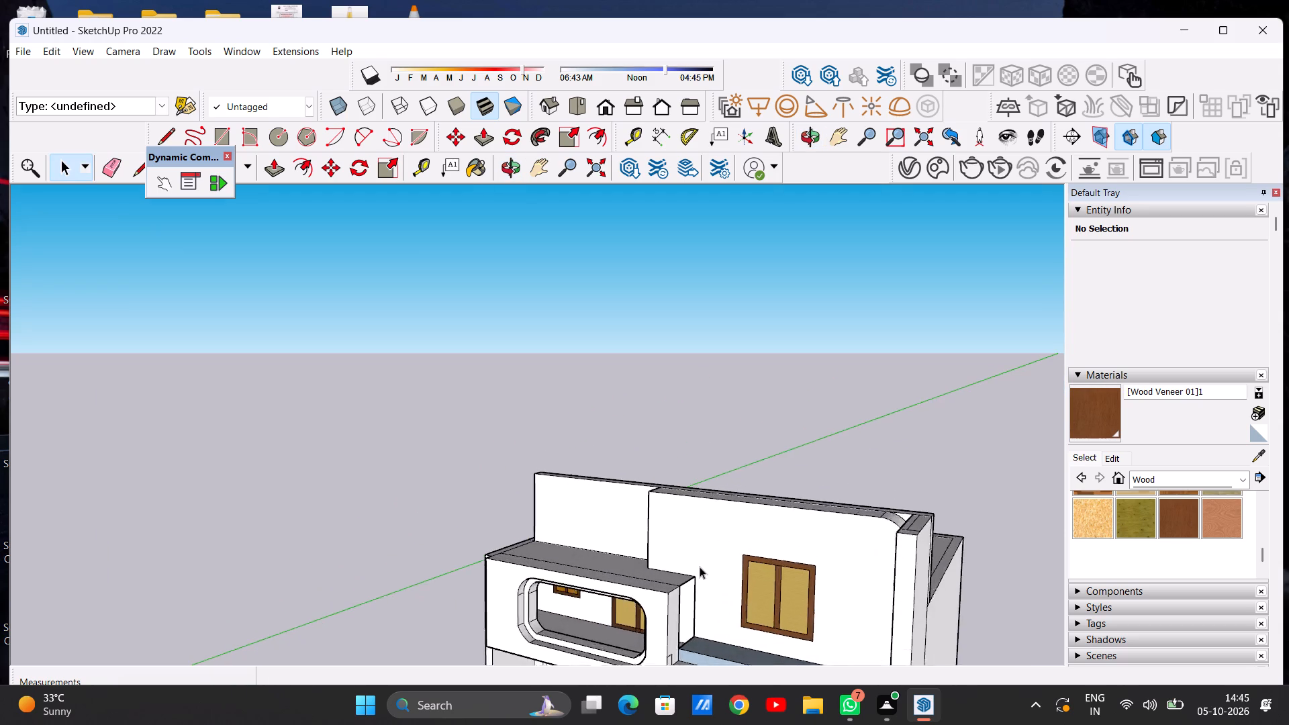
{"action": "scroll", "coordinate": [700, 567], "scroll_direction": "up", "scroll_amount": 4}
{"action": "key", "text": "l"}
{"action": "scroll", "coordinate": [703, 577], "scroll_direction": "up", "scroll_amount": 10}
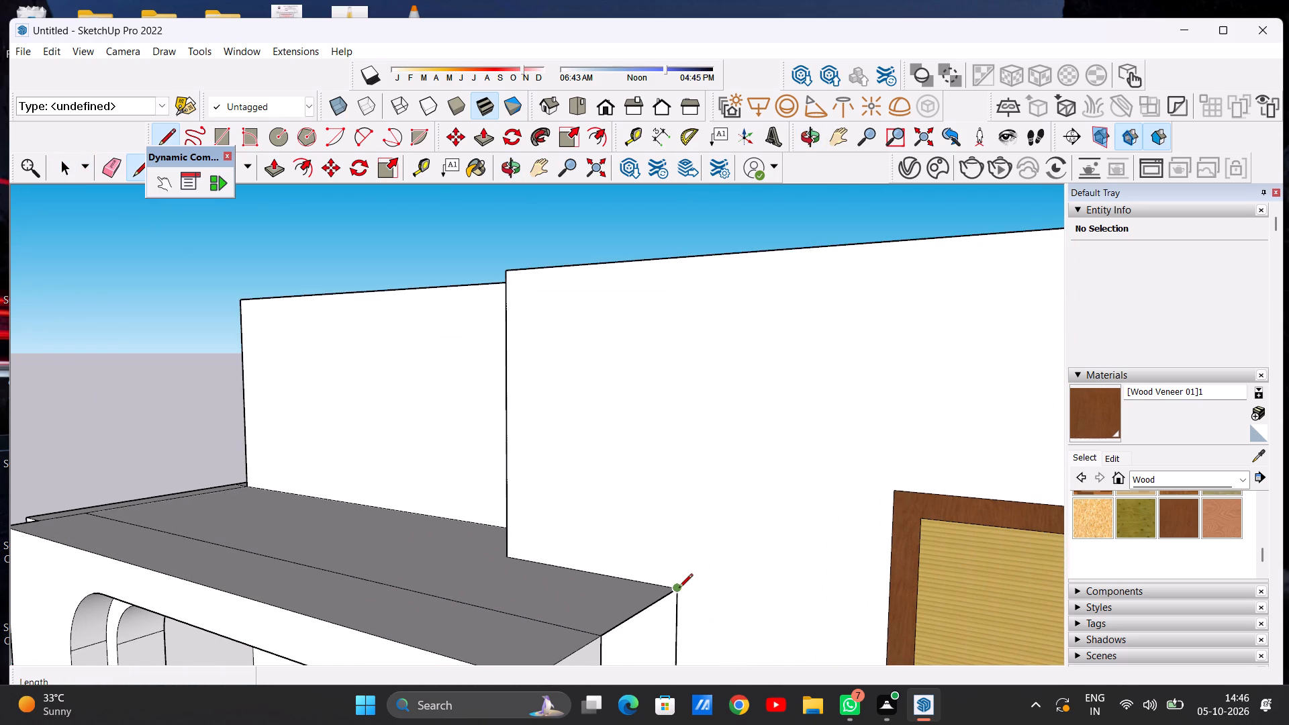
{"action": "left_click", "coordinate": [680, 589]}
{"action": "scroll", "coordinate": [703, 344], "scroll_direction": "down", "scroll_amount": 3}
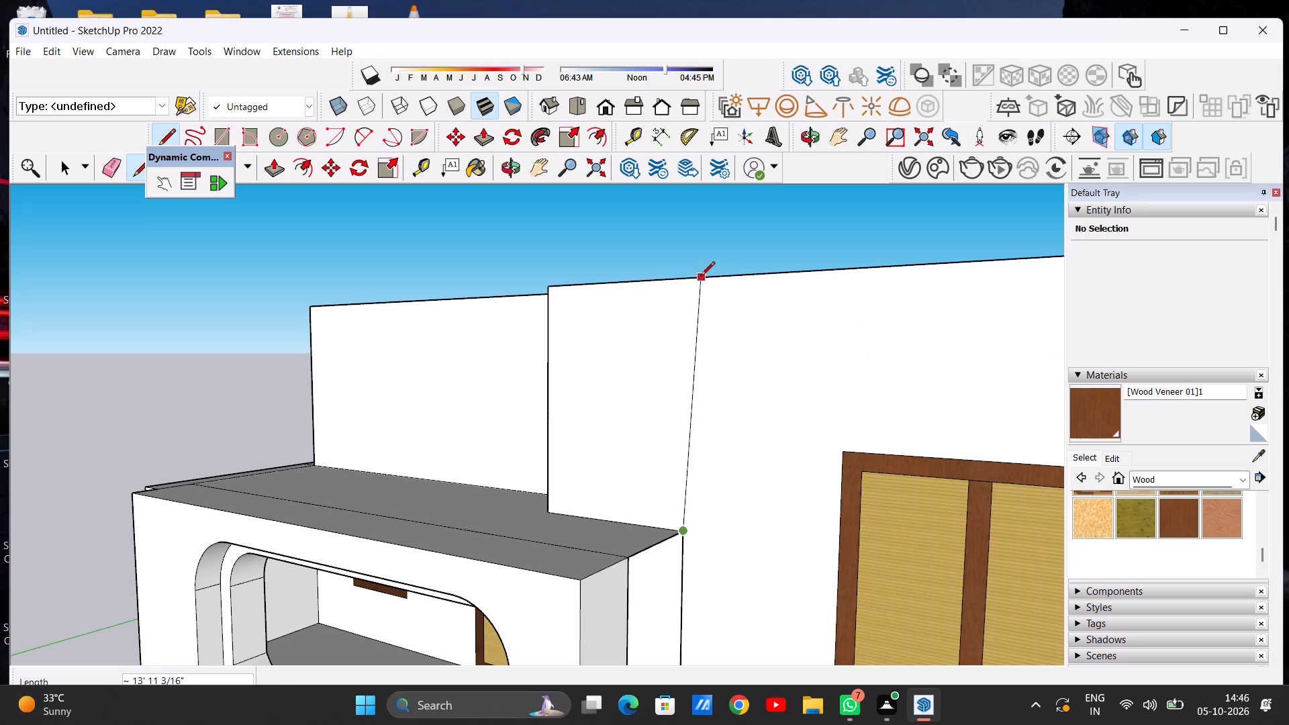
{"action": "left_click", "coordinate": [687, 277]}
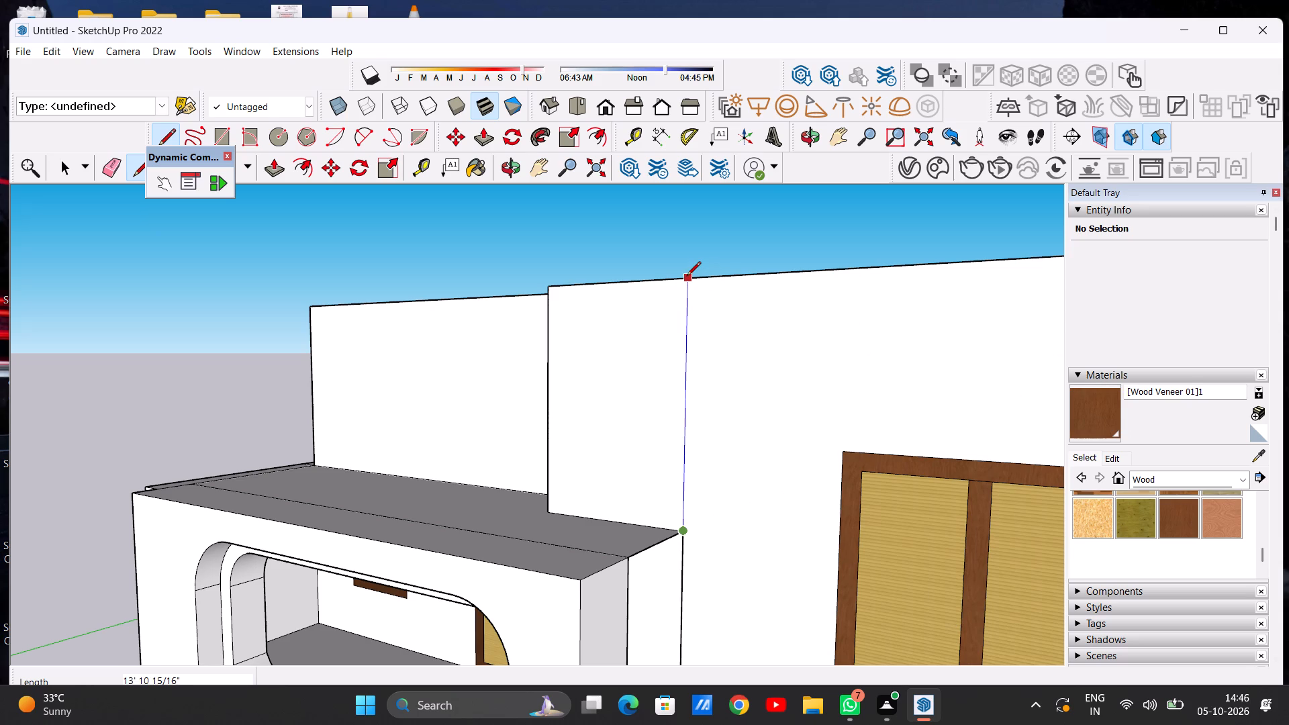
{"action": "key", "text": "space"}
Push/Pull the wall strip between the new vertical line and the wall's end about 6' 7" forward over the balcony roof.
{"action": "scroll", "coordinate": [749, 411], "scroll_direction": "down", "scroll_amount": 11}
{"action": "middle_click_drag", "start_coordinate": [659, 396], "coordinate": [961, 440]}
{"action": "middle_click_drag", "start_coordinate": [578, 393], "coordinate": [679, 409]}
{"action": "scroll", "coordinate": [644, 371], "scroll_direction": "up", "scroll_amount": 6}
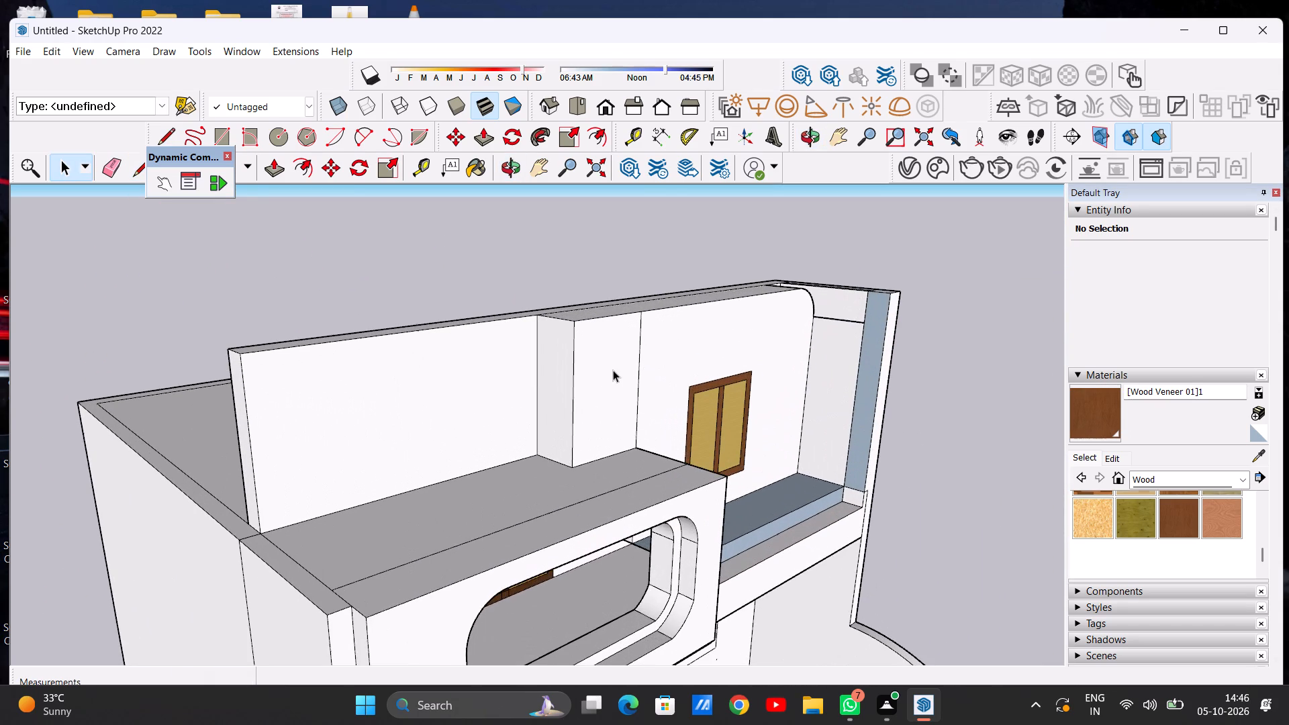
{"action": "key", "text": "p"}
{"action": "left_click", "coordinate": [594, 350]}
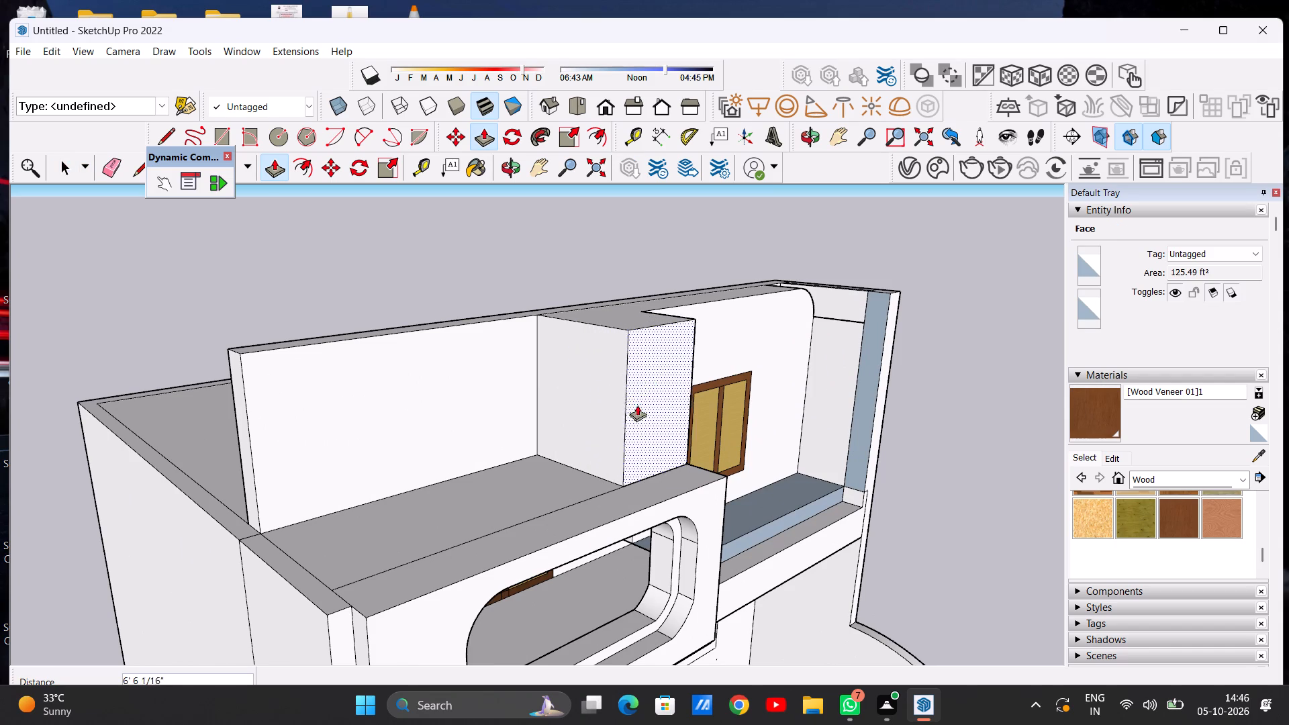
{"action": "left_click", "coordinate": [655, 418]}
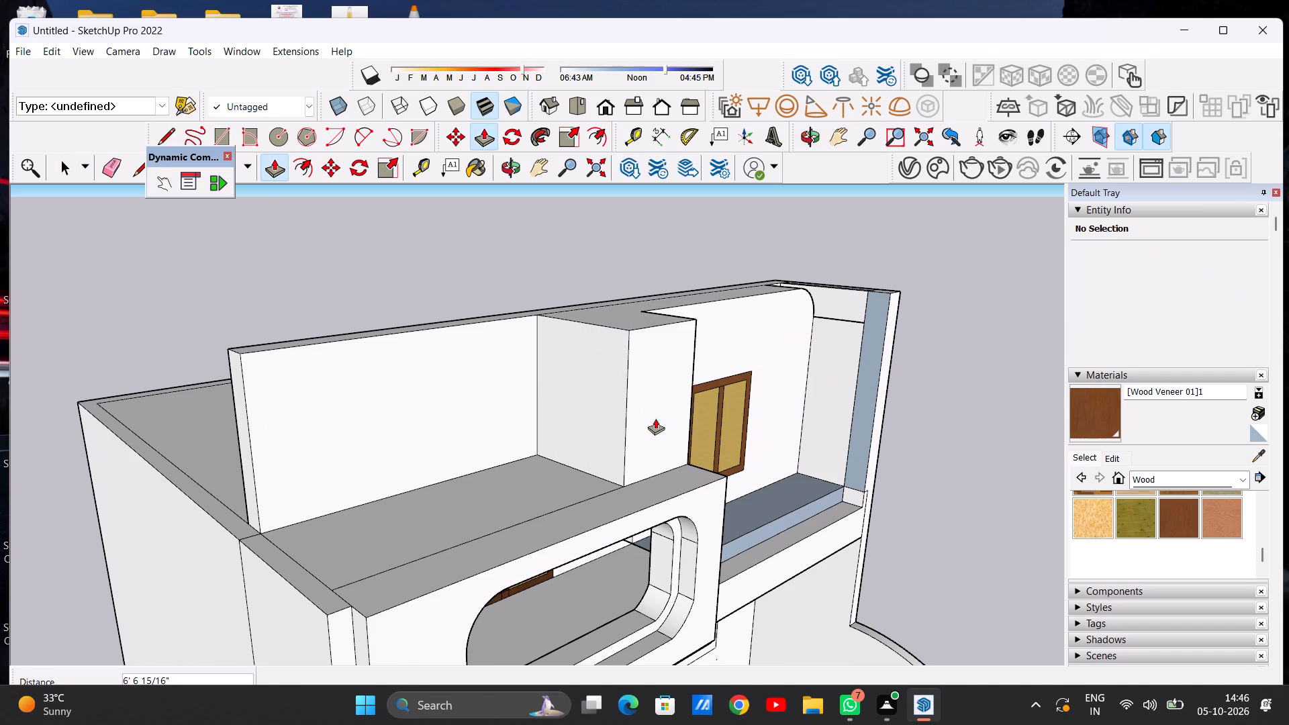
{"action": "key", "text": "space"}
Examine the whole facade with the projecting wall block, including in the standard front view.
{"action": "scroll", "coordinate": [640, 391], "scroll_direction": "down", "scroll_amount": 9}
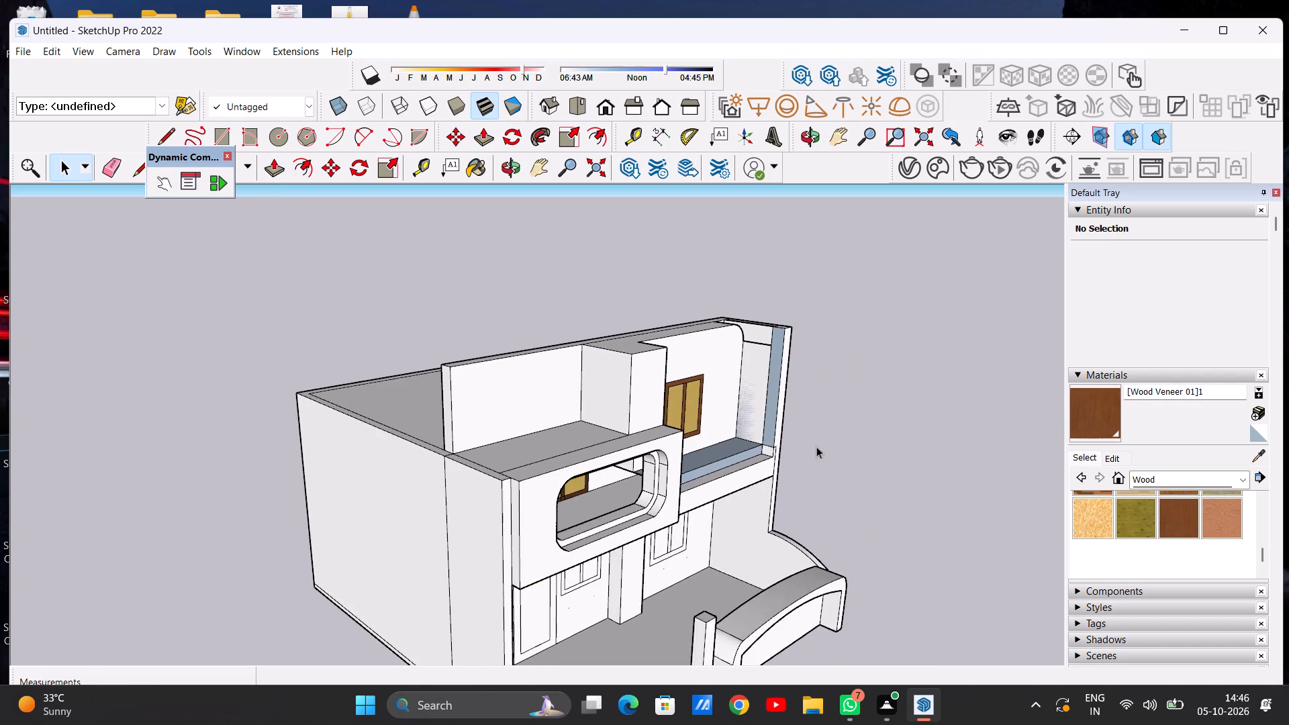
{"action": "middle_click_drag", "start_coordinate": [814, 446], "coordinate": [634, 375]}
{"action": "scroll", "coordinate": [675, 446], "scroll_direction": "down", "scroll_amount": 4}
{"action": "middle_click_drag", "start_coordinate": [695, 450], "coordinate": [627, 416]}
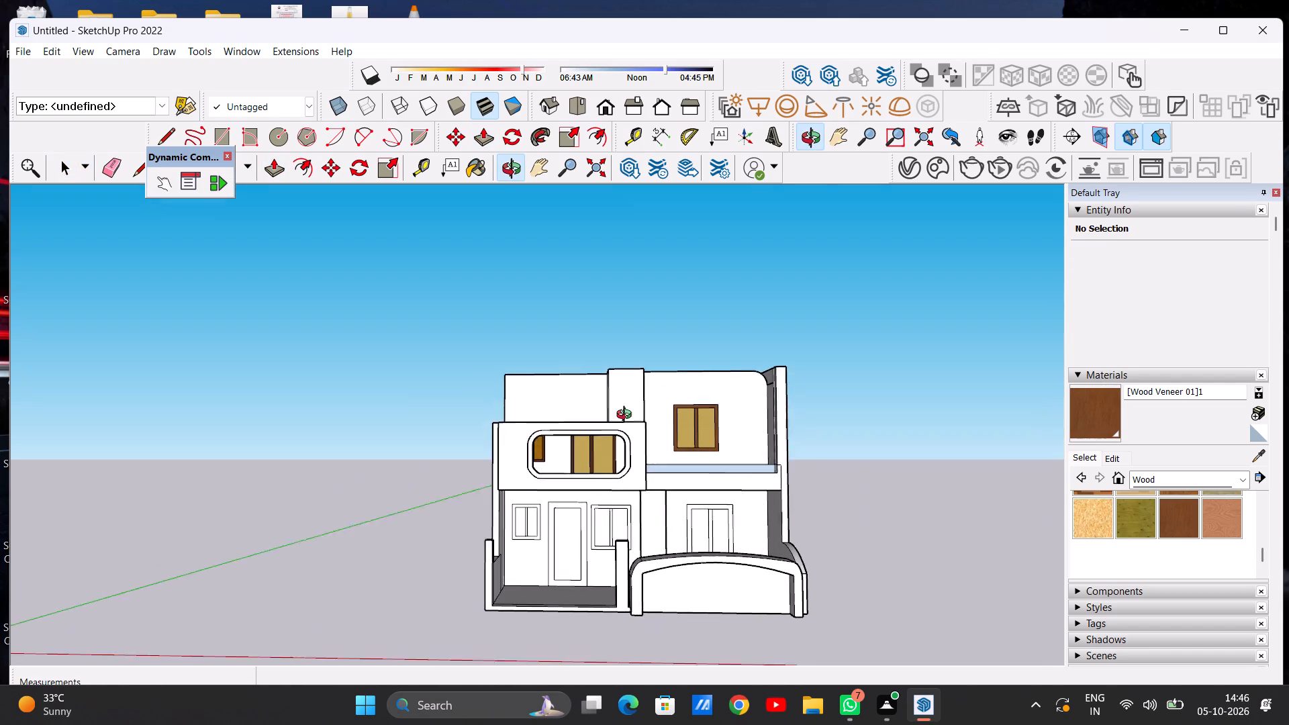
{"action": "middle_click_drag", "start_coordinate": [627, 416], "coordinate": [616, 420]}
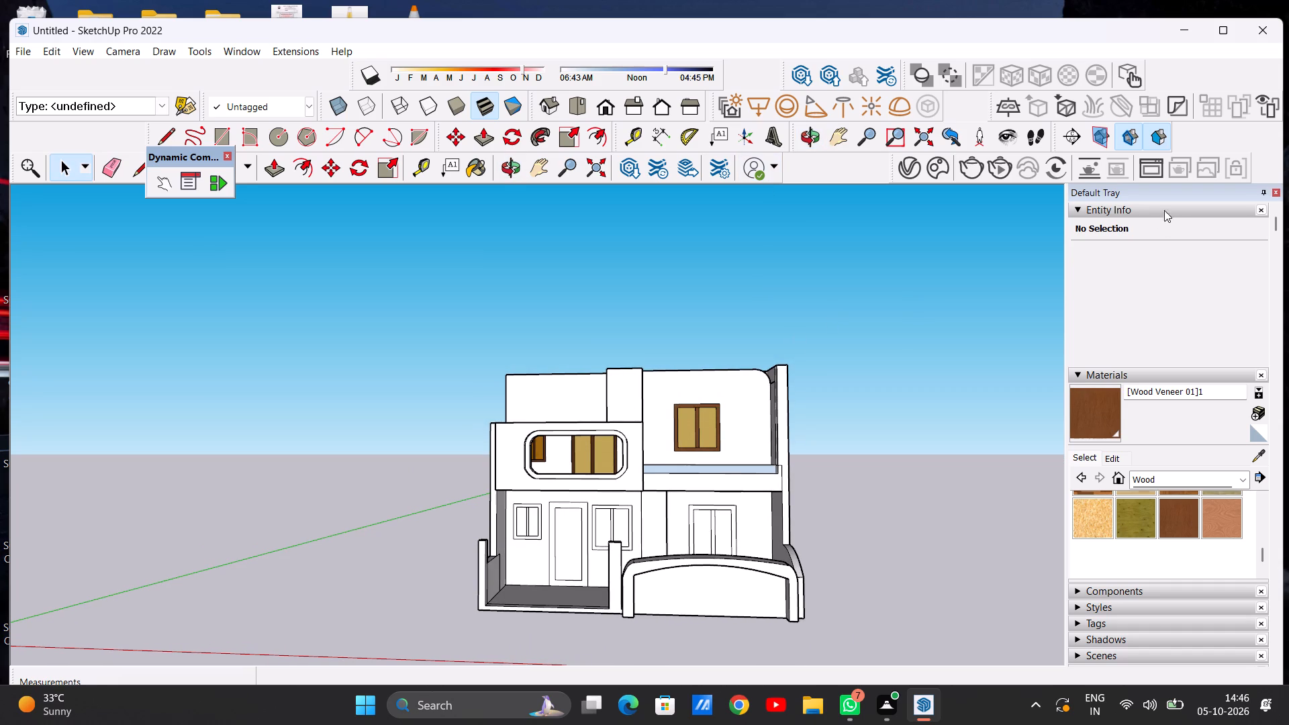
{"action": "left_click", "coordinate": [605, 108]}
{"action": "scroll", "coordinate": [491, 327], "scroll_direction": "up", "scroll_amount": 5}
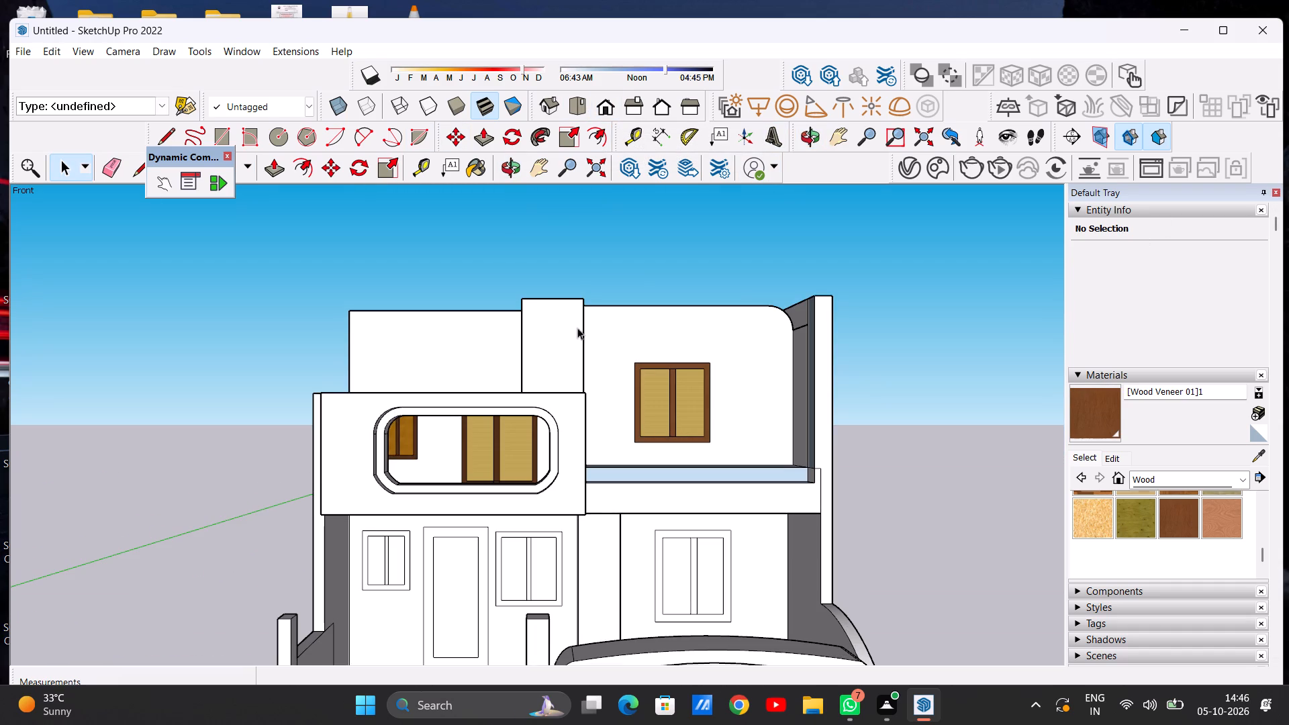
{"action": "scroll", "coordinate": [620, 405], "scroll_direction": "down", "scroll_amount": 3}
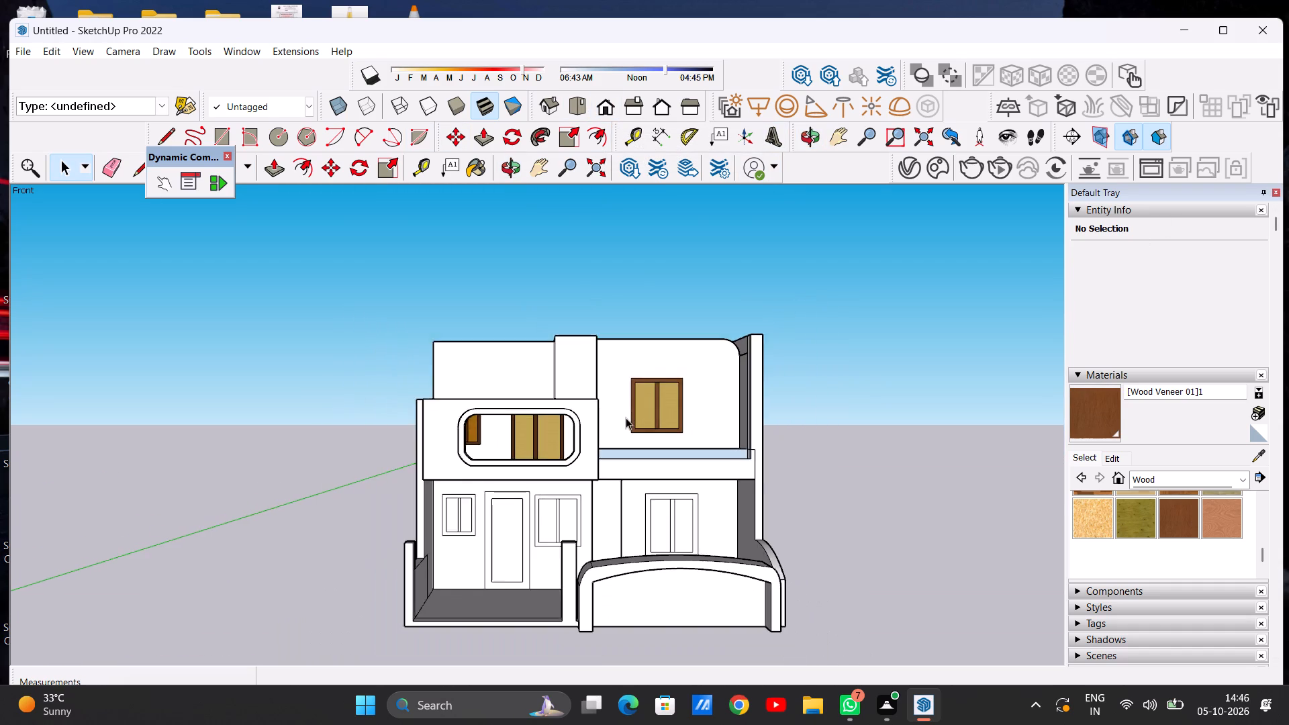
{"action": "scroll", "coordinate": [626, 418], "scroll_direction": "down", "scroll_amount": 2}
{"action": "scroll", "coordinate": [593, 357], "scroll_direction": "up", "scroll_amount": 5}
Push/Pull the side face of the projecting block about 5' outward over the balcony roof, widening the block.
{"action": "middle_click_drag", "start_coordinate": [513, 362], "coordinate": [694, 432]}
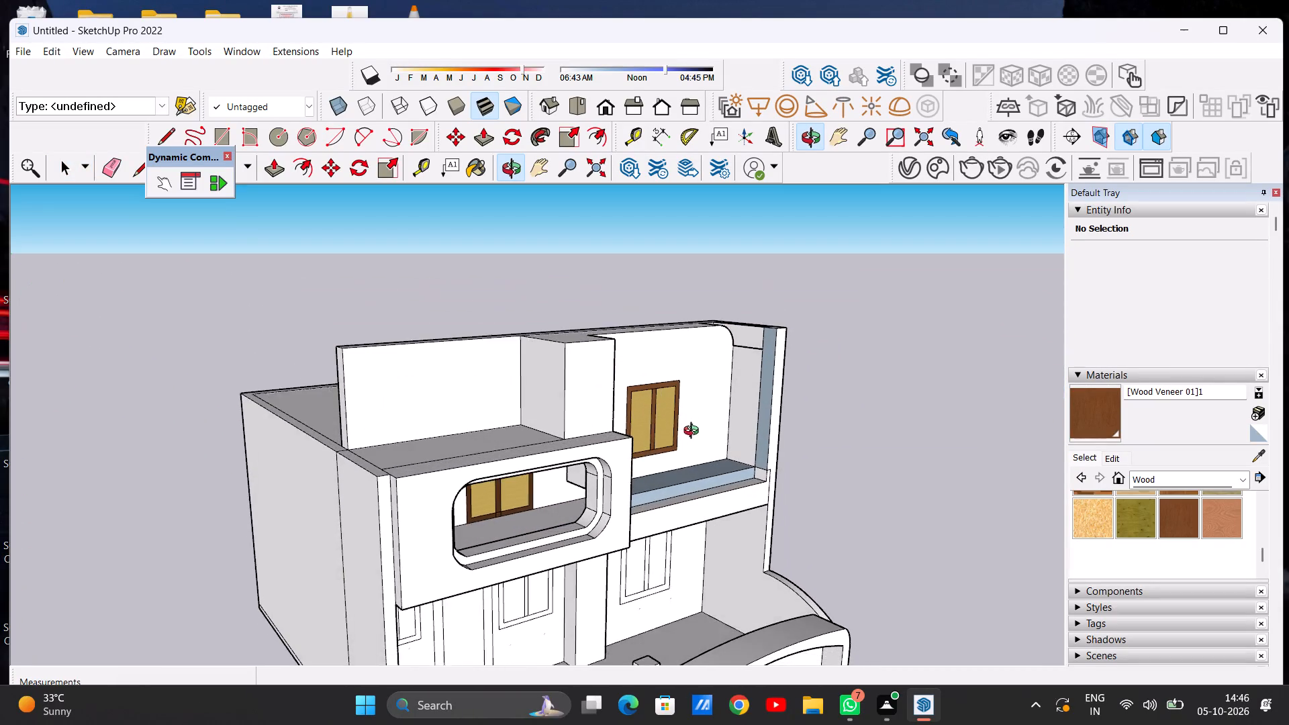
{"action": "middle_click_drag", "start_coordinate": [694, 432], "coordinate": [693, 436]}
{"action": "scroll", "coordinate": [578, 403], "scroll_direction": "up", "scroll_amount": 2}
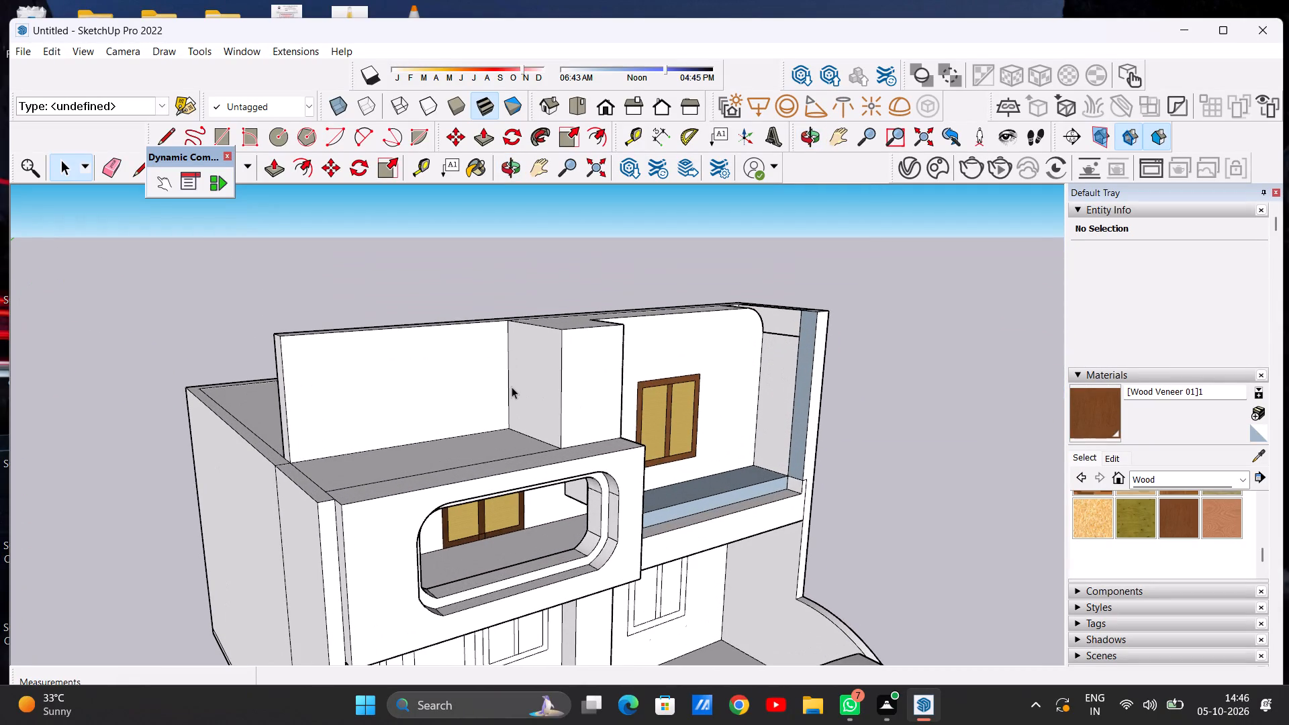
{"action": "key", "text": "p"}
{"action": "left_click", "coordinate": [536, 372]}
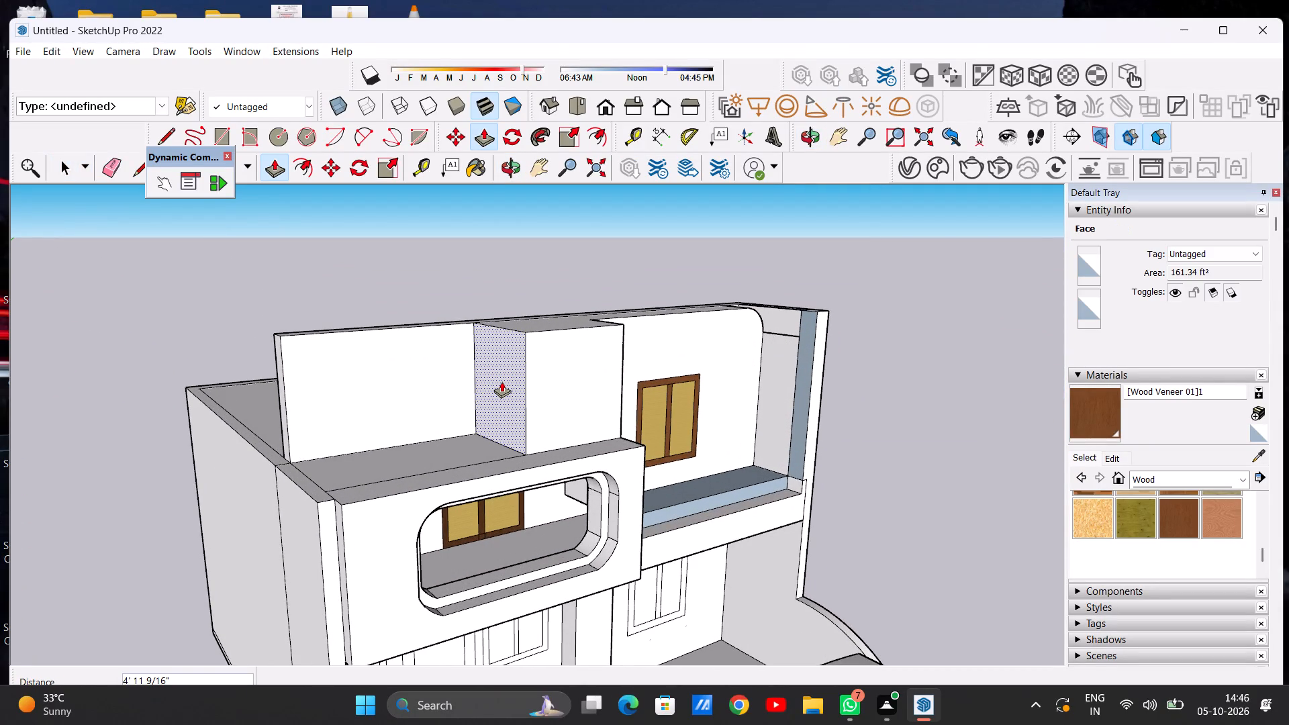
{"action": "left_click", "coordinate": [502, 381]}
{"action": "key", "text": "space"}
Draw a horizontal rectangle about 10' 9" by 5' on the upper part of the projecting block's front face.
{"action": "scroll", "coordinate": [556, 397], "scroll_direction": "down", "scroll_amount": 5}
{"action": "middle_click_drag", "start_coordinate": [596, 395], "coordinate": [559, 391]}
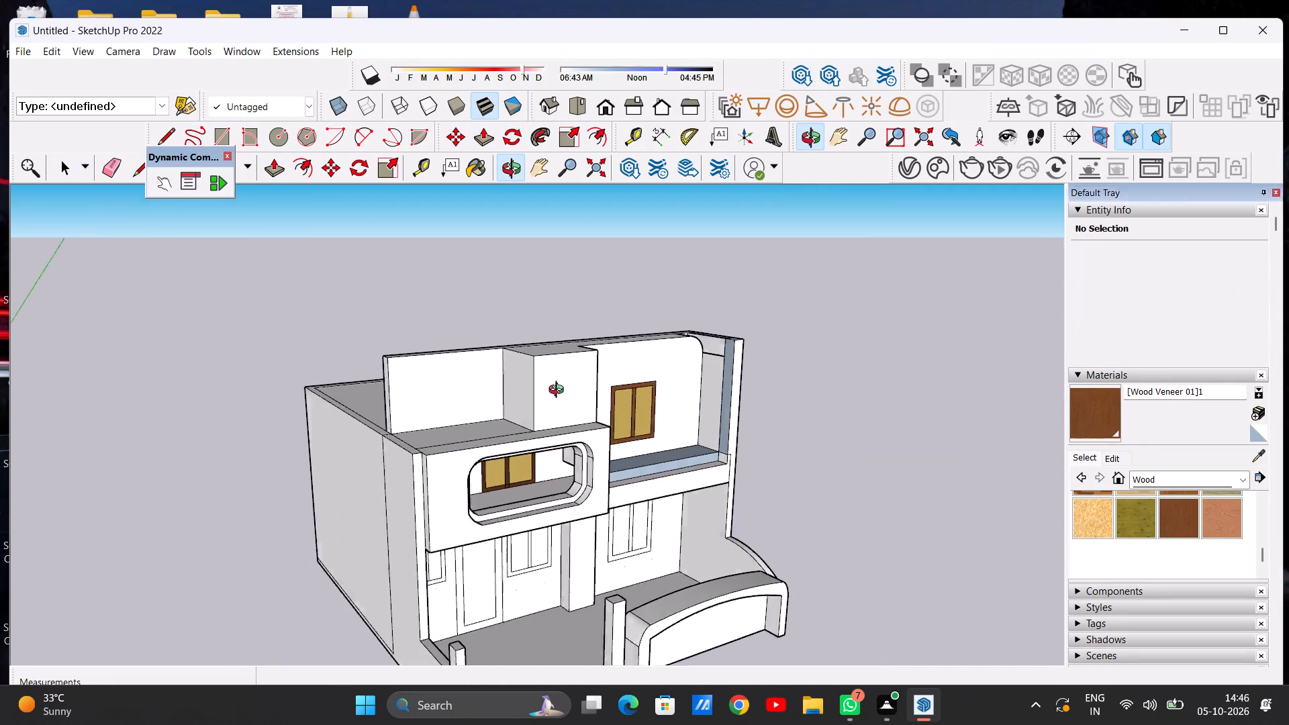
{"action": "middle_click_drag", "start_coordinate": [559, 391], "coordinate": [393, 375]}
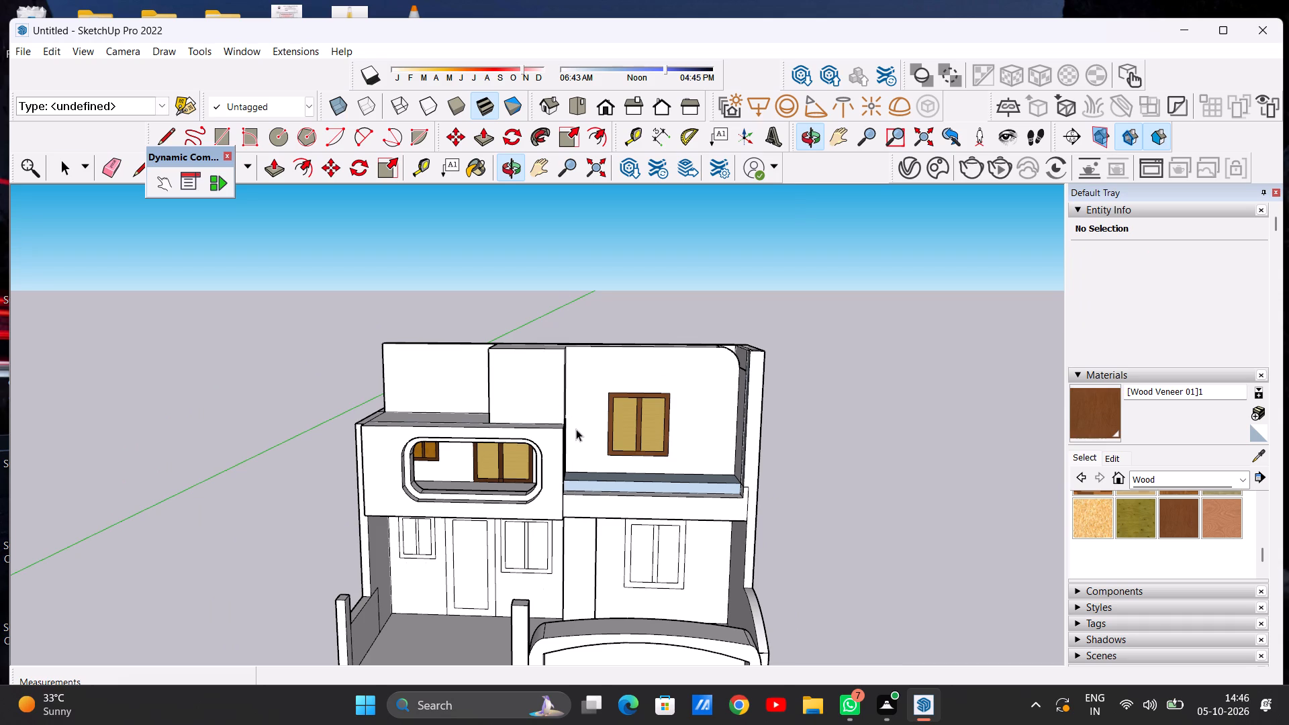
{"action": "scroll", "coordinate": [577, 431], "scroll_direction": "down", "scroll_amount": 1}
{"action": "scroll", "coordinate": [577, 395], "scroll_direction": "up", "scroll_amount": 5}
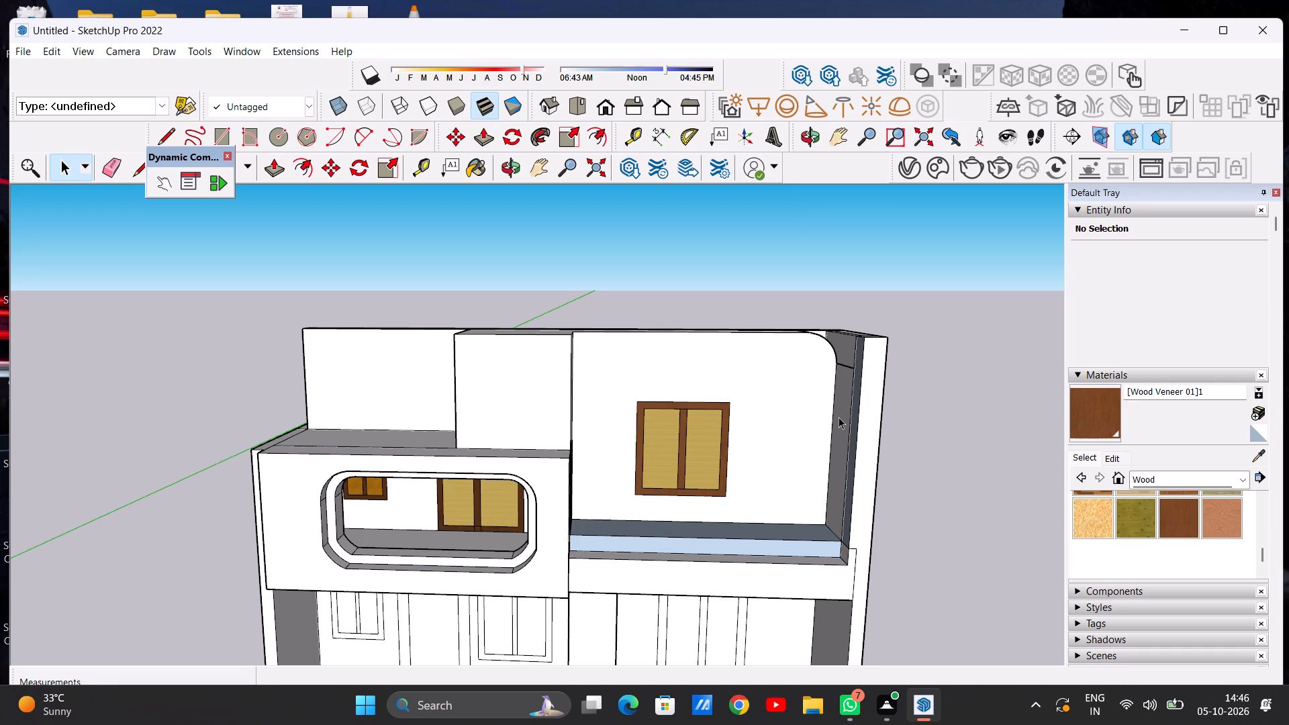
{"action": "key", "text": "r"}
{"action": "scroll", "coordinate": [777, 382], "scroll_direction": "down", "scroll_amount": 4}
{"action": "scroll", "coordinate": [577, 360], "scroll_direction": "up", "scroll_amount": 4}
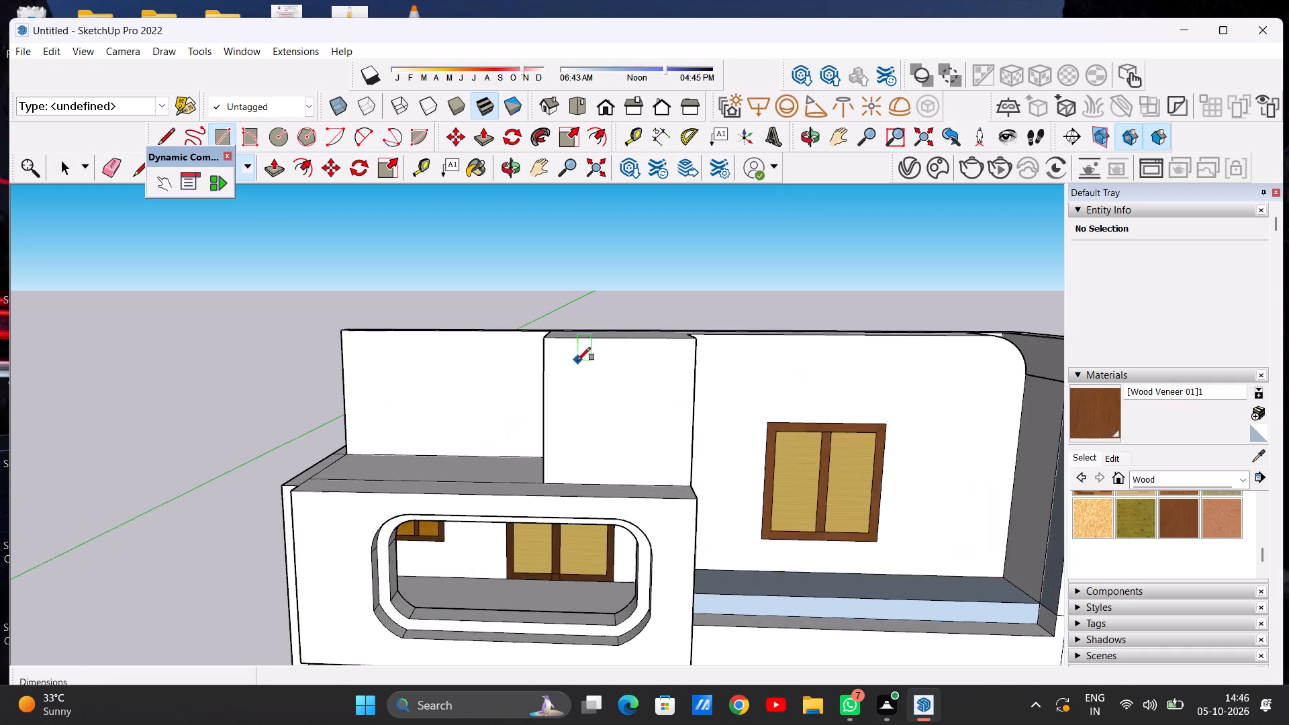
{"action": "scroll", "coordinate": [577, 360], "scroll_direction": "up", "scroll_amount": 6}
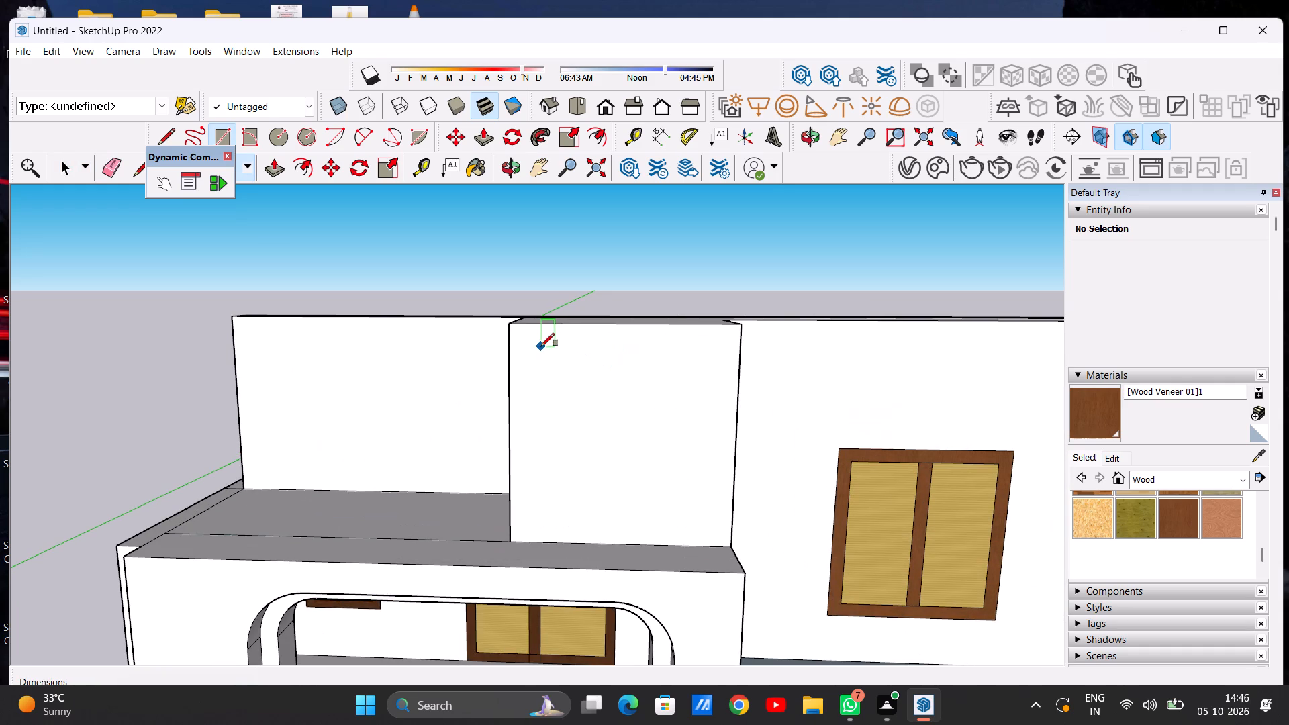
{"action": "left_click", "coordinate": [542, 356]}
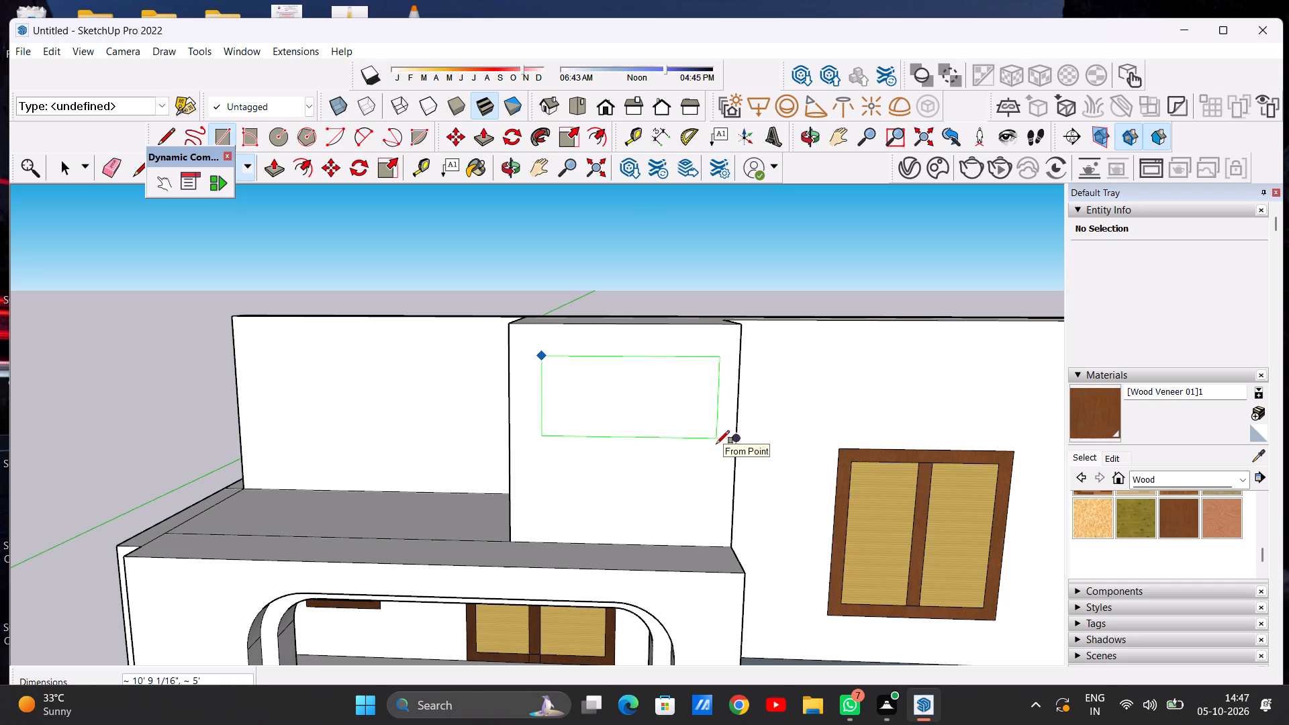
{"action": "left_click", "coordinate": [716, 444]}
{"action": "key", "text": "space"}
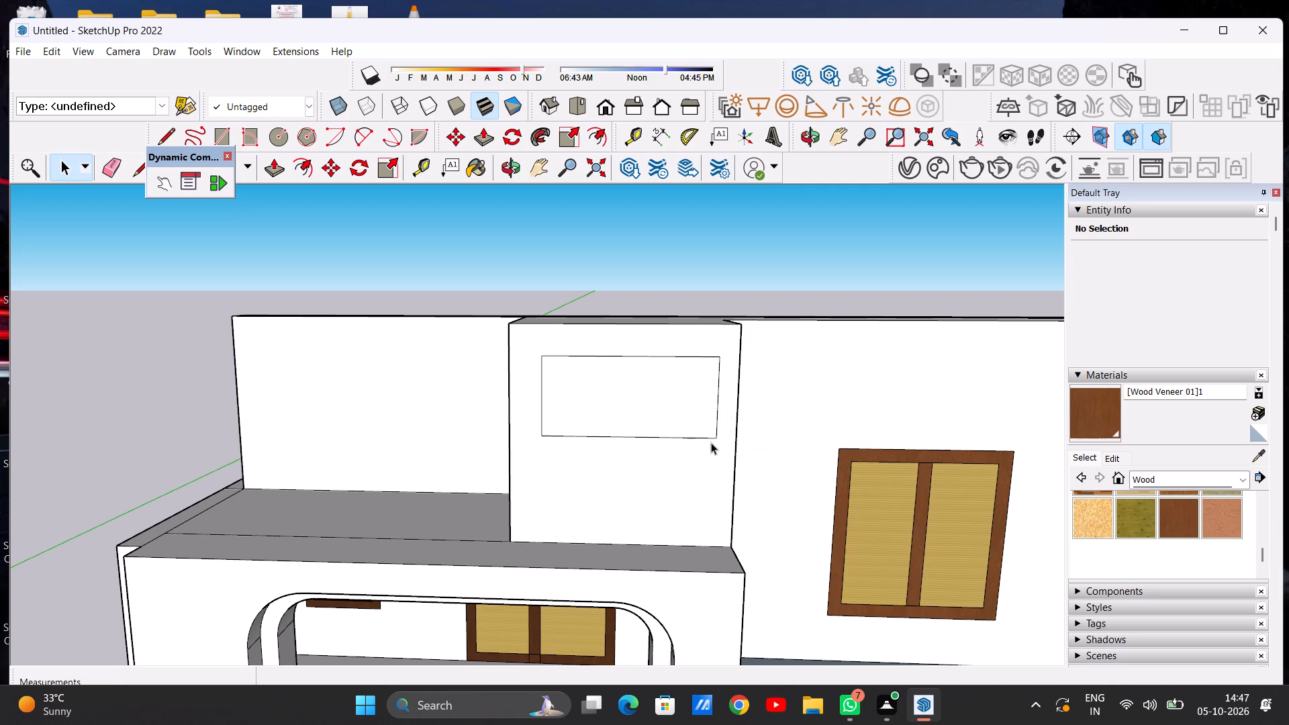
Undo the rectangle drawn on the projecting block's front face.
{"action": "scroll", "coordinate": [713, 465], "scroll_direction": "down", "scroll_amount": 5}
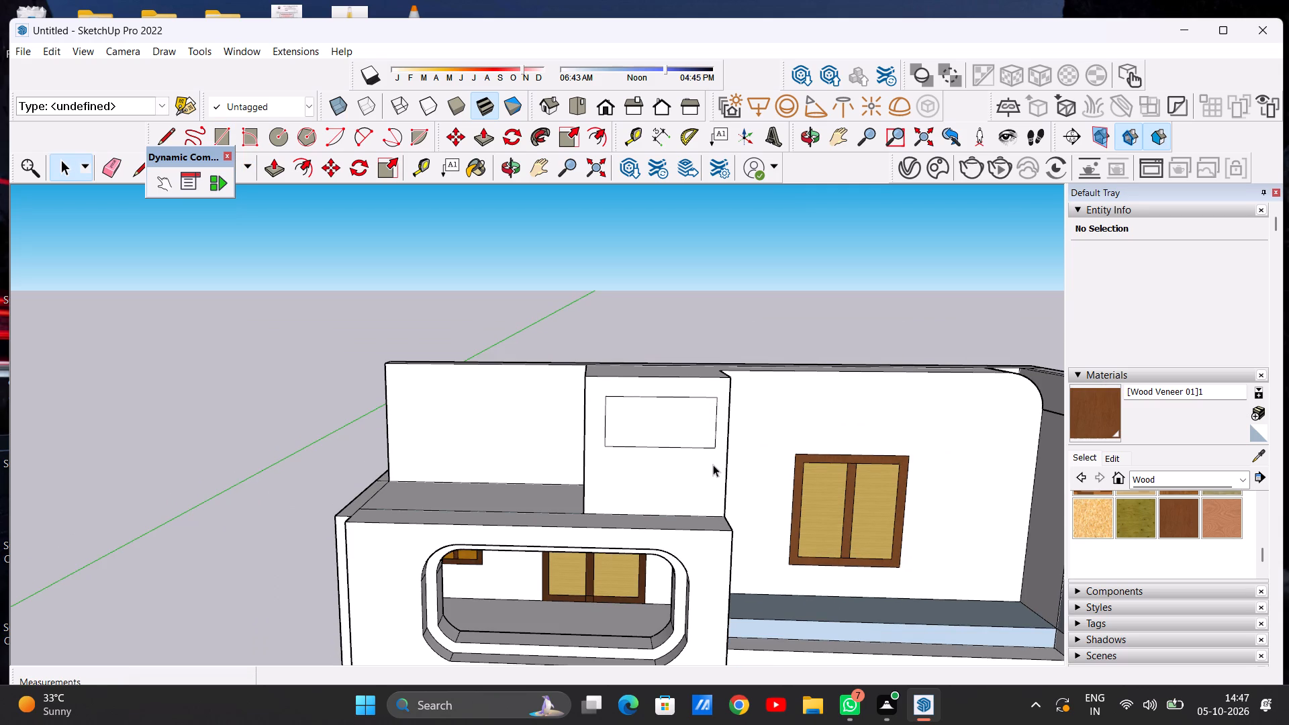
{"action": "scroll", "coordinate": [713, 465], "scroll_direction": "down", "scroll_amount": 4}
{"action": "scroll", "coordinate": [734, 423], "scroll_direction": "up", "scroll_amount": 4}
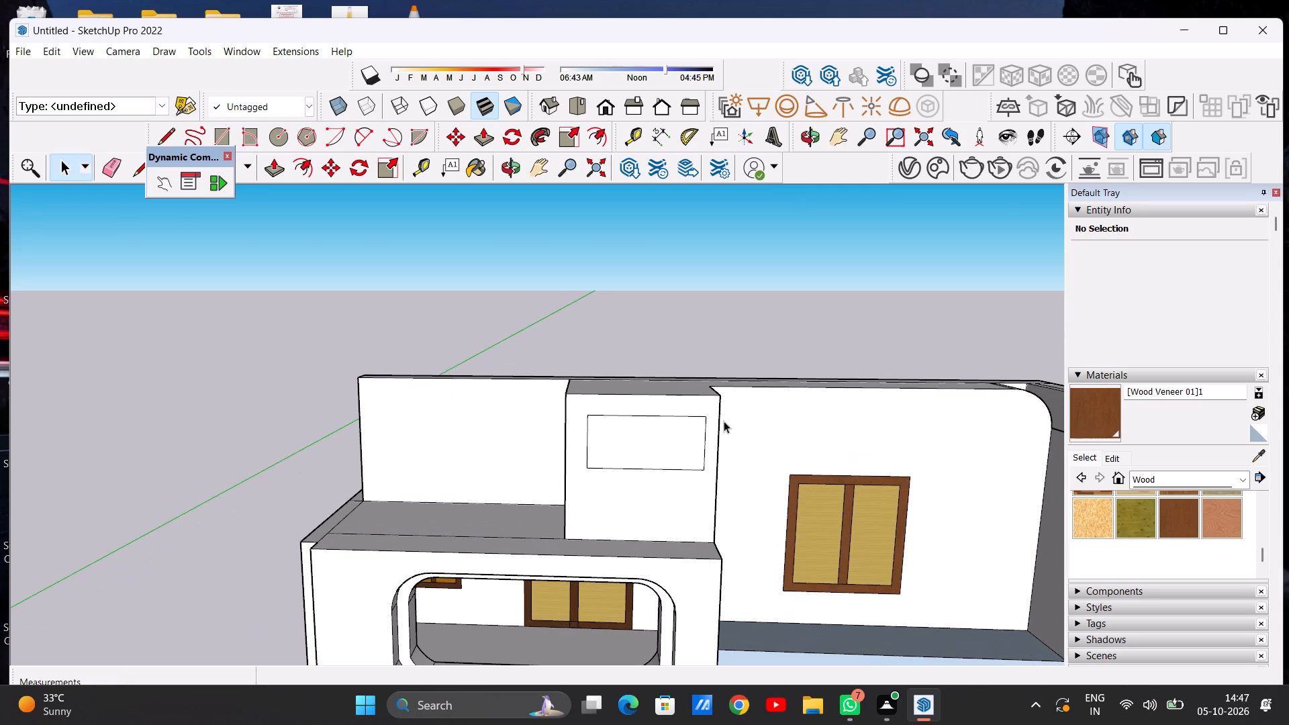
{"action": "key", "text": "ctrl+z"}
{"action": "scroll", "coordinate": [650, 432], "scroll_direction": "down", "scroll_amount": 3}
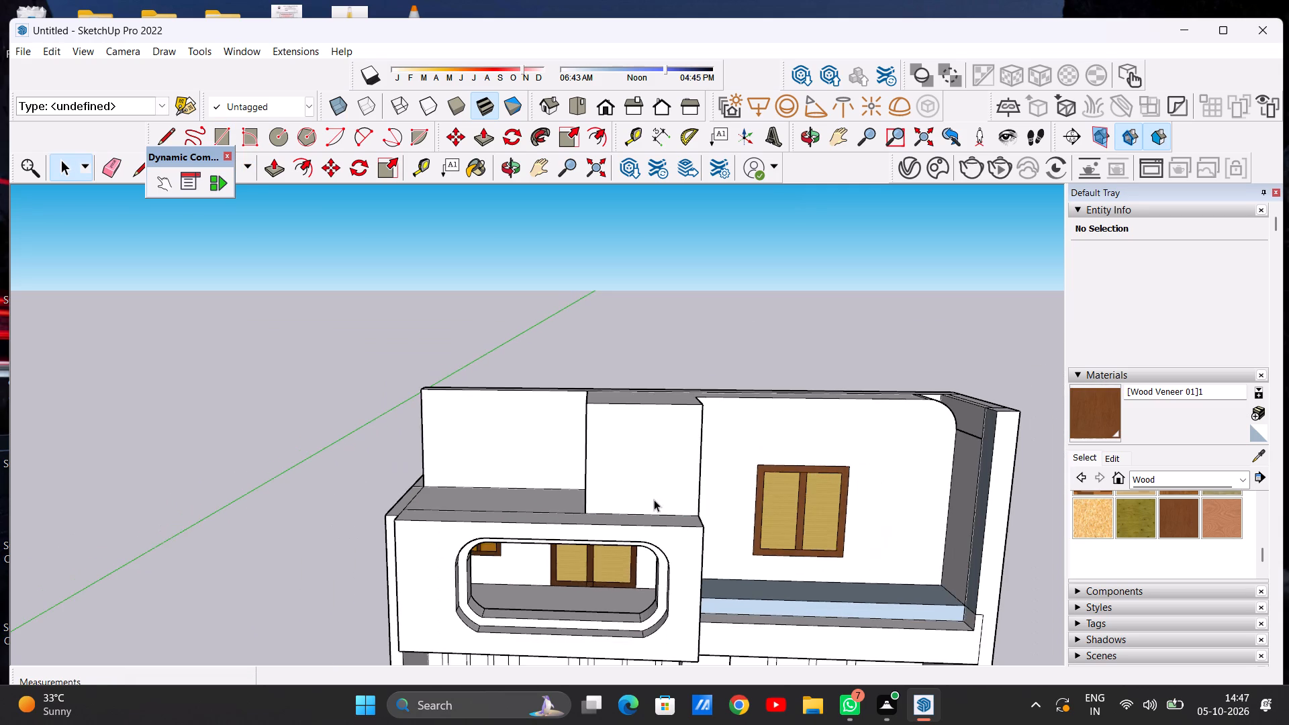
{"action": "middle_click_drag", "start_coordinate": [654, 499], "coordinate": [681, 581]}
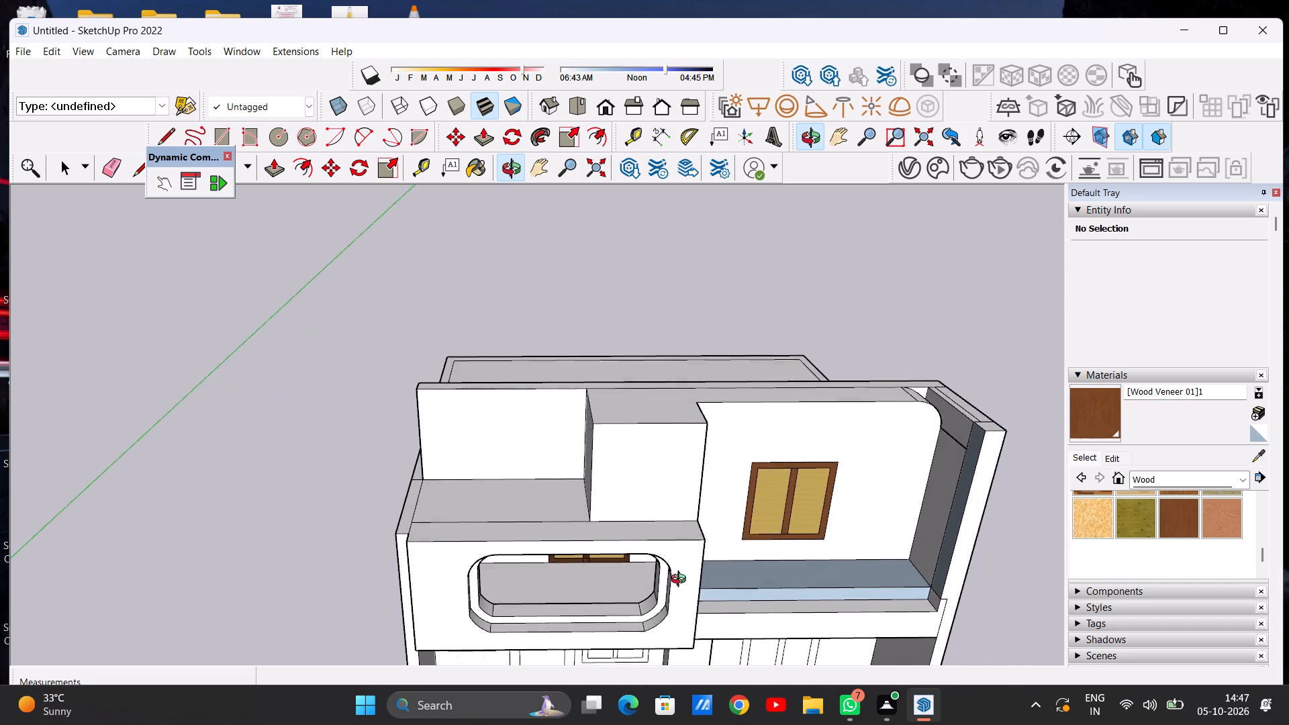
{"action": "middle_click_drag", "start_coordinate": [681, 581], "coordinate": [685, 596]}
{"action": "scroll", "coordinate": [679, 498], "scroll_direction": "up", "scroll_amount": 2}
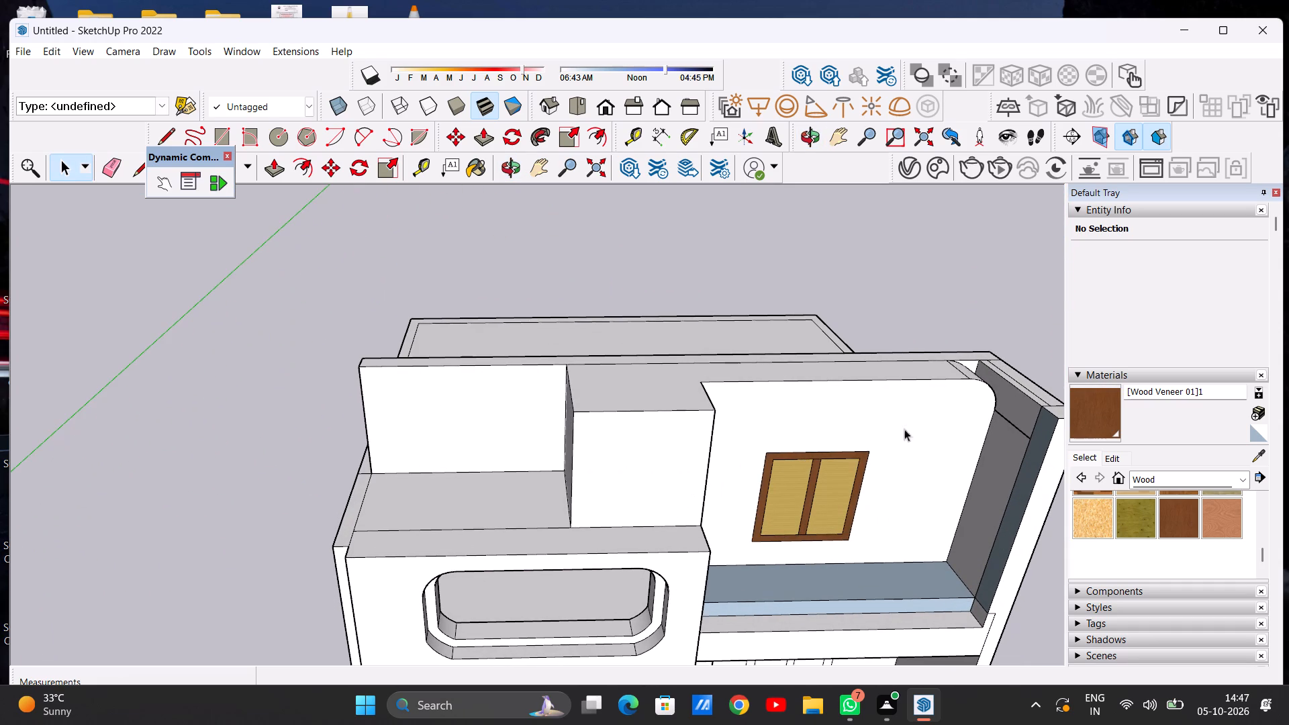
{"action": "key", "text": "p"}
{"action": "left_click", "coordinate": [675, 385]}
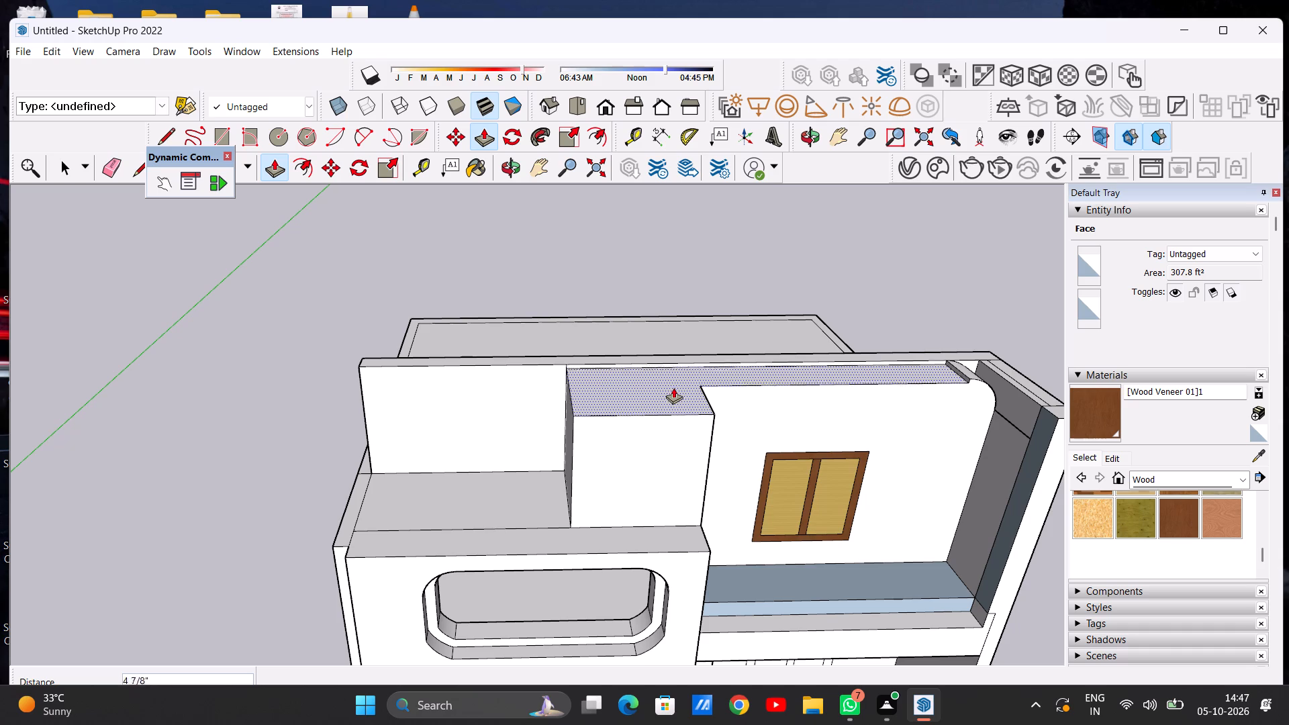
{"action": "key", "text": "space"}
Examine the widened projecting block against the facade, including in the standard front view.
{"action": "scroll", "coordinate": [652, 423], "scroll_direction": "down", "scroll_amount": 5}
{"action": "middle_click_drag", "start_coordinate": [676, 467], "coordinate": [670, 420]}
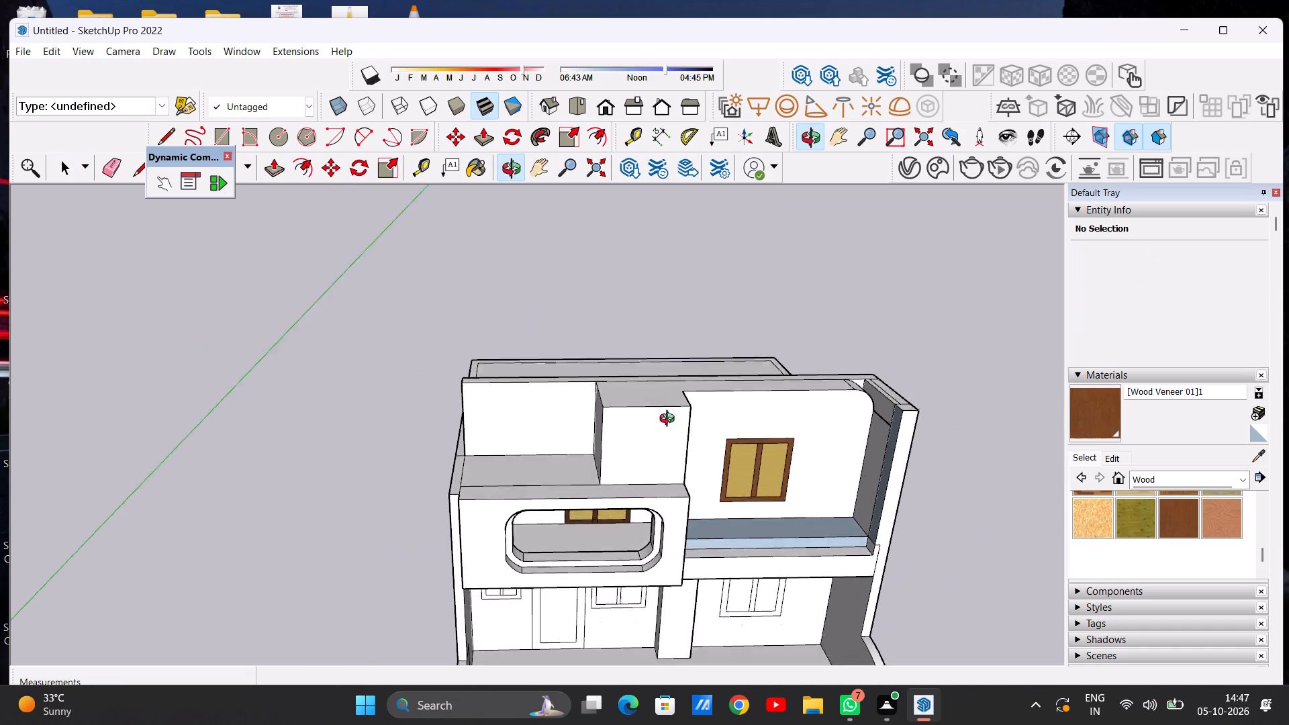
{"action": "middle_click_drag", "start_coordinate": [670, 420], "coordinate": [676, 340]}
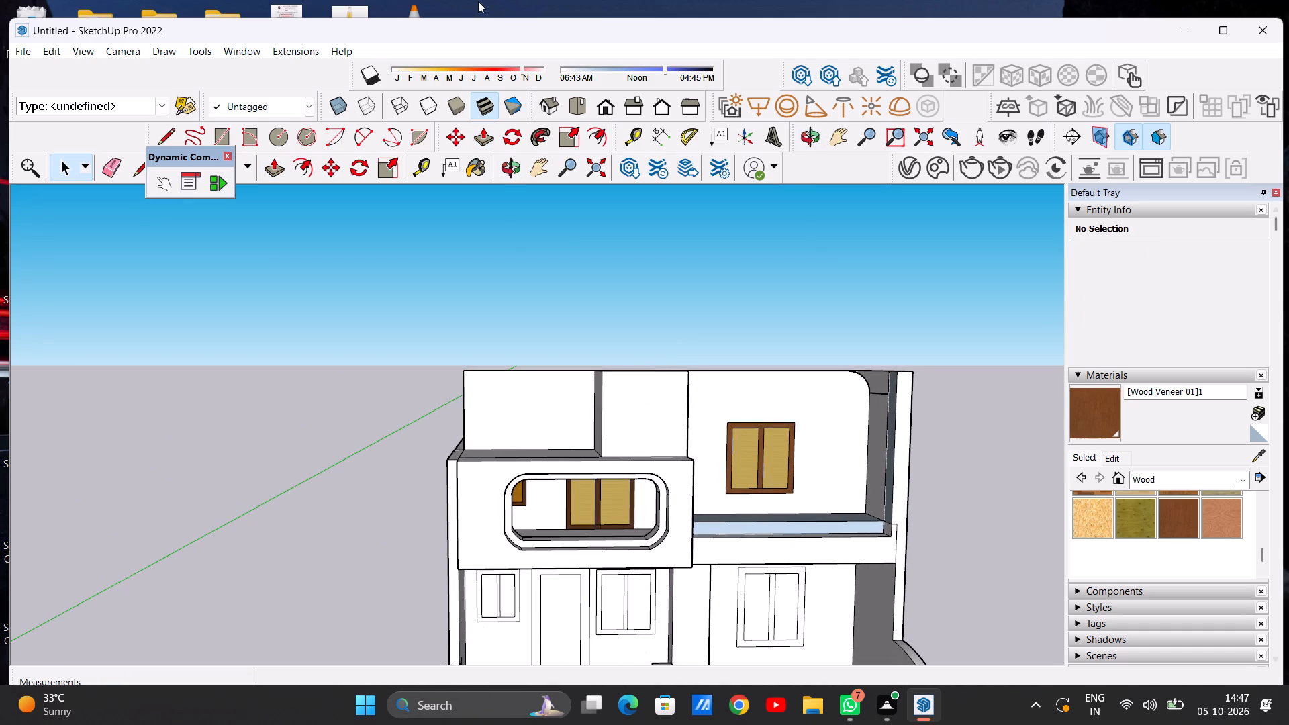
{"action": "left_click", "coordinate": [599, 97]}
{"action": "scroll", "coordinate": [444, 230], "scroll_direction": "up", "scroll_amount": 4}
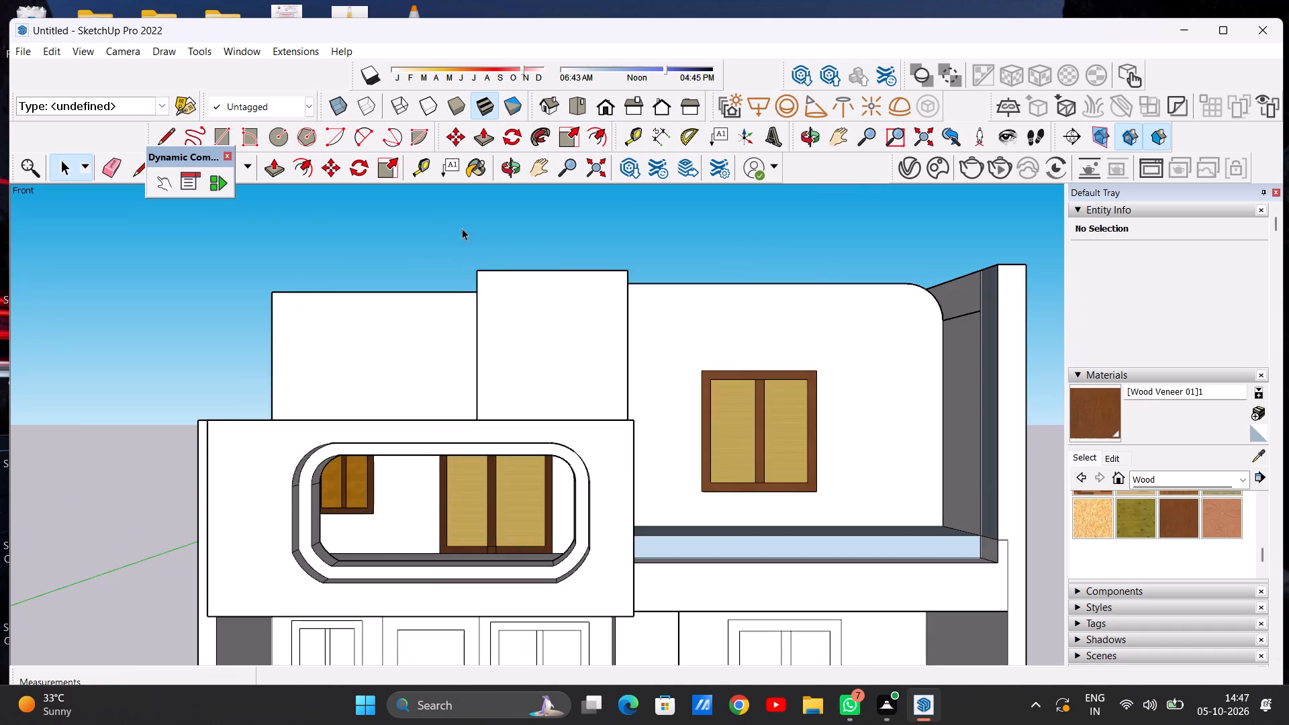
{"action": "scroll", "coordinate": [462, 228], "scroll_direction": "up", "scroll_amount": 7}
{"action": "scroll", "coordinate": [518, 303], "scroll_direction": "up", "scroll_amount": 3}
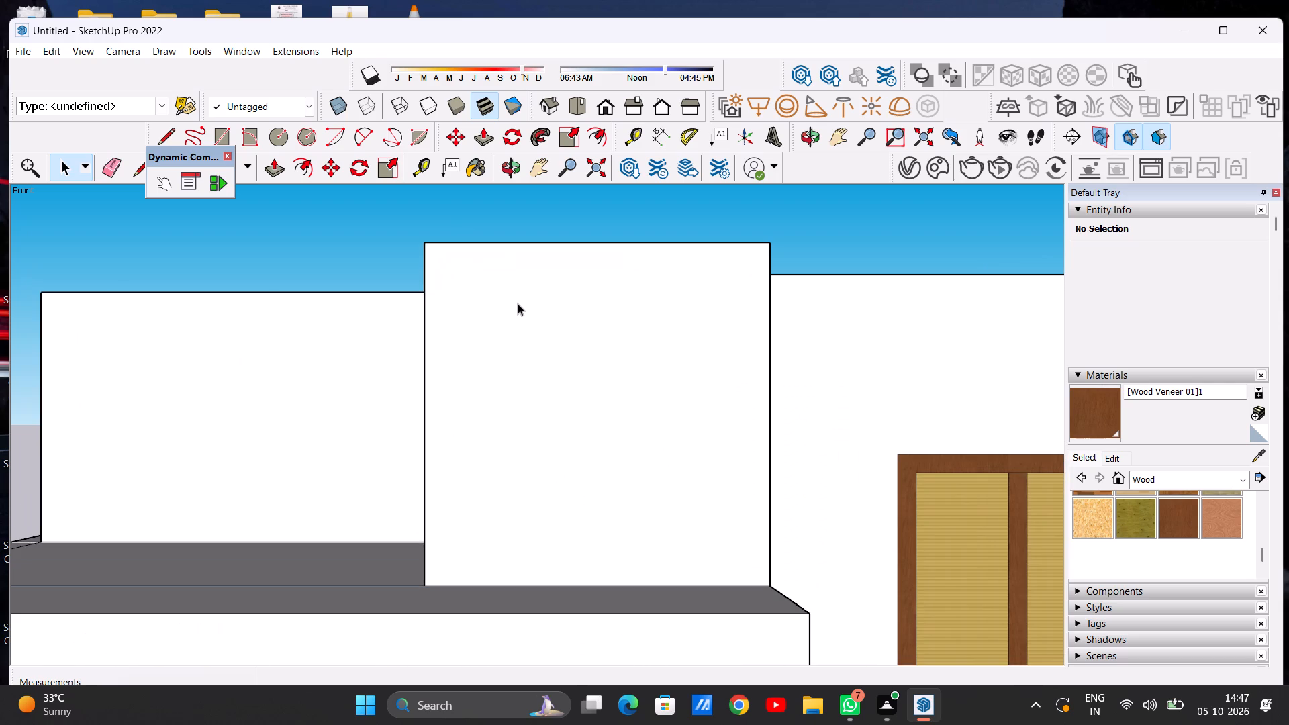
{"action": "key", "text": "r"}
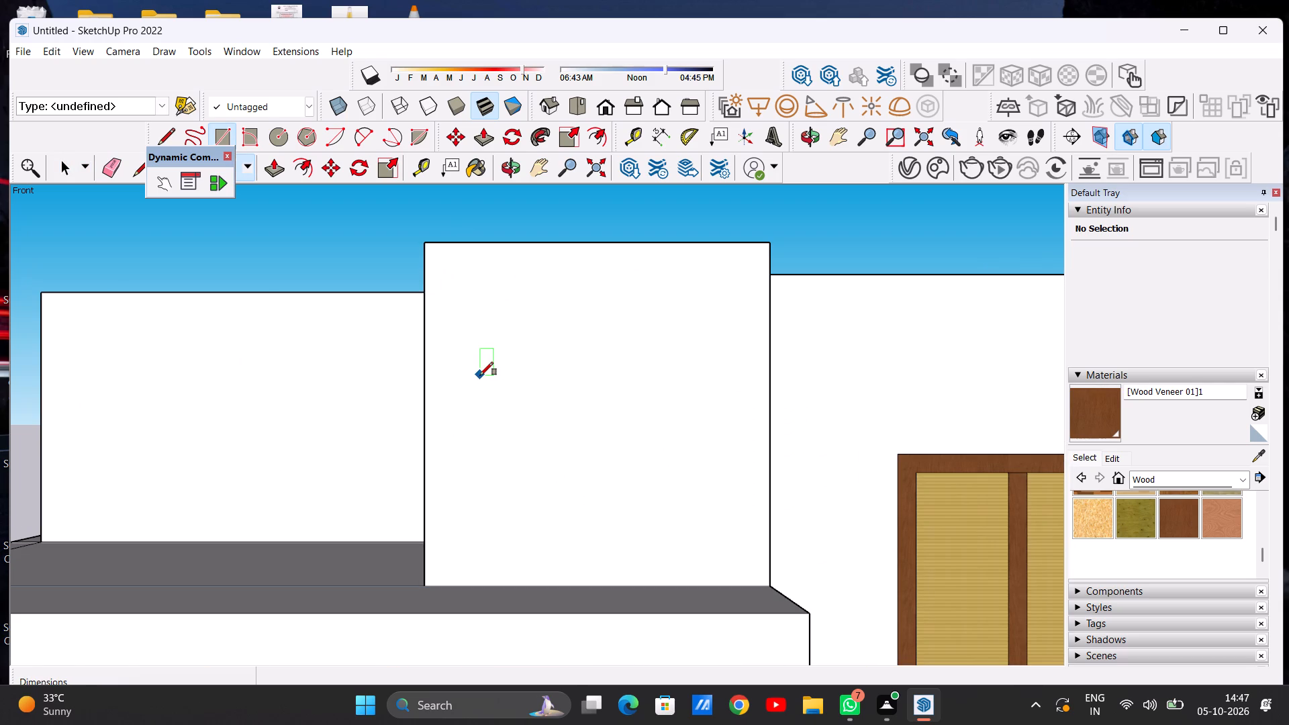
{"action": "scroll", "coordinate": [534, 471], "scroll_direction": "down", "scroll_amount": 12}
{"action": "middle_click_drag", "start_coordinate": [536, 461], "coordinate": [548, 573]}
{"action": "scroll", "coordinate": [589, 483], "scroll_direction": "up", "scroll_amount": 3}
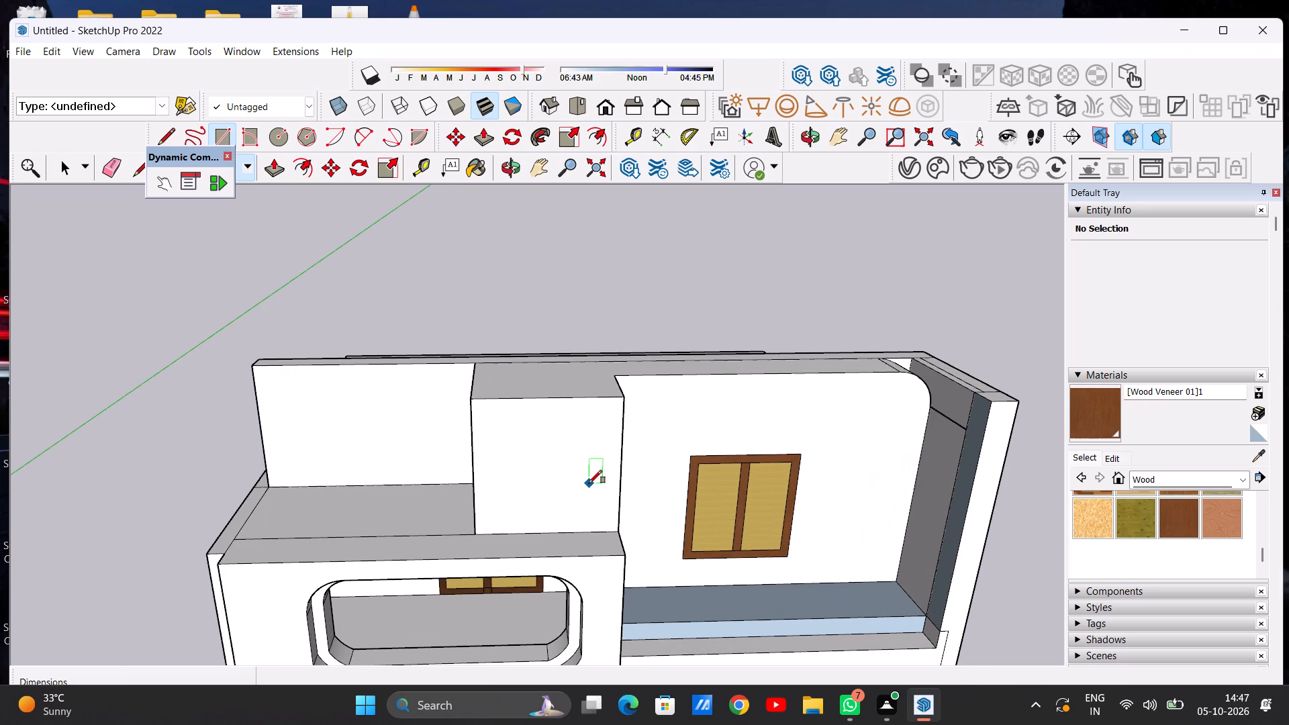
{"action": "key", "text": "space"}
Undo both the sideways widening and the outward projection of the wall block above the balcony roof.
{"action": "key", "text": "ctrl+z"}
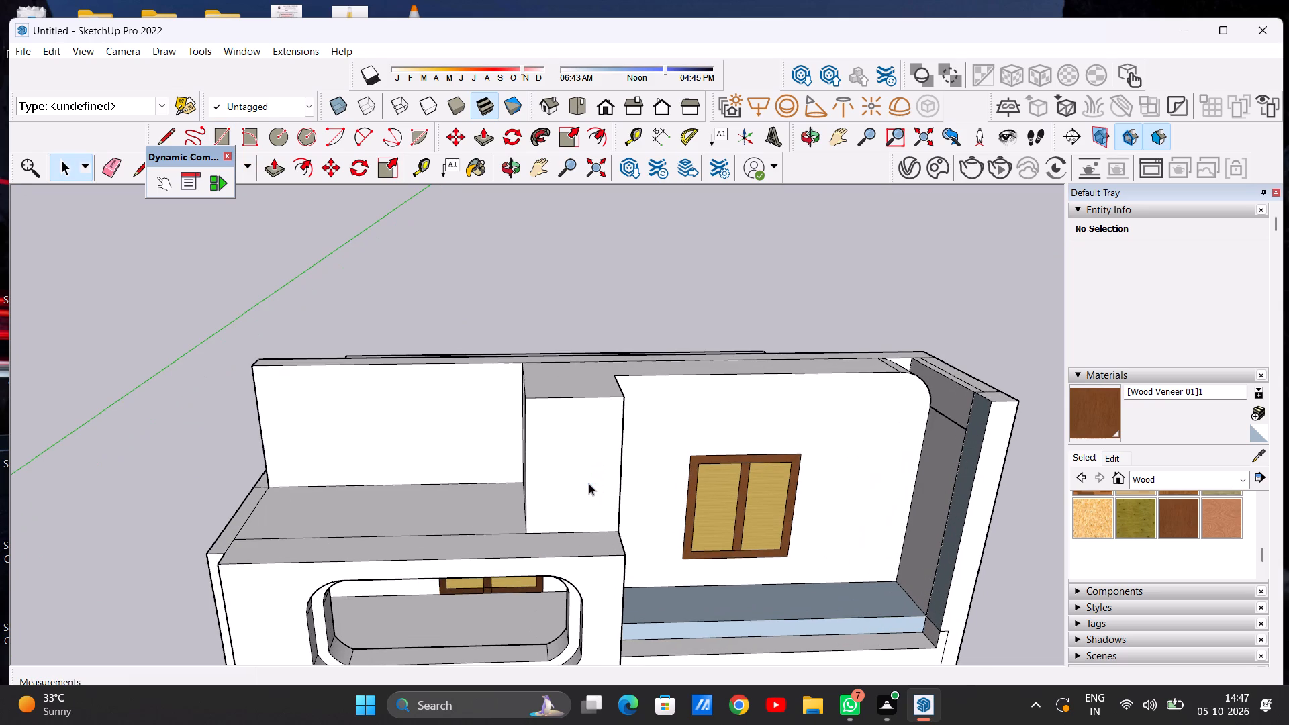
{"action": "key", "text": "ctrl+z"}
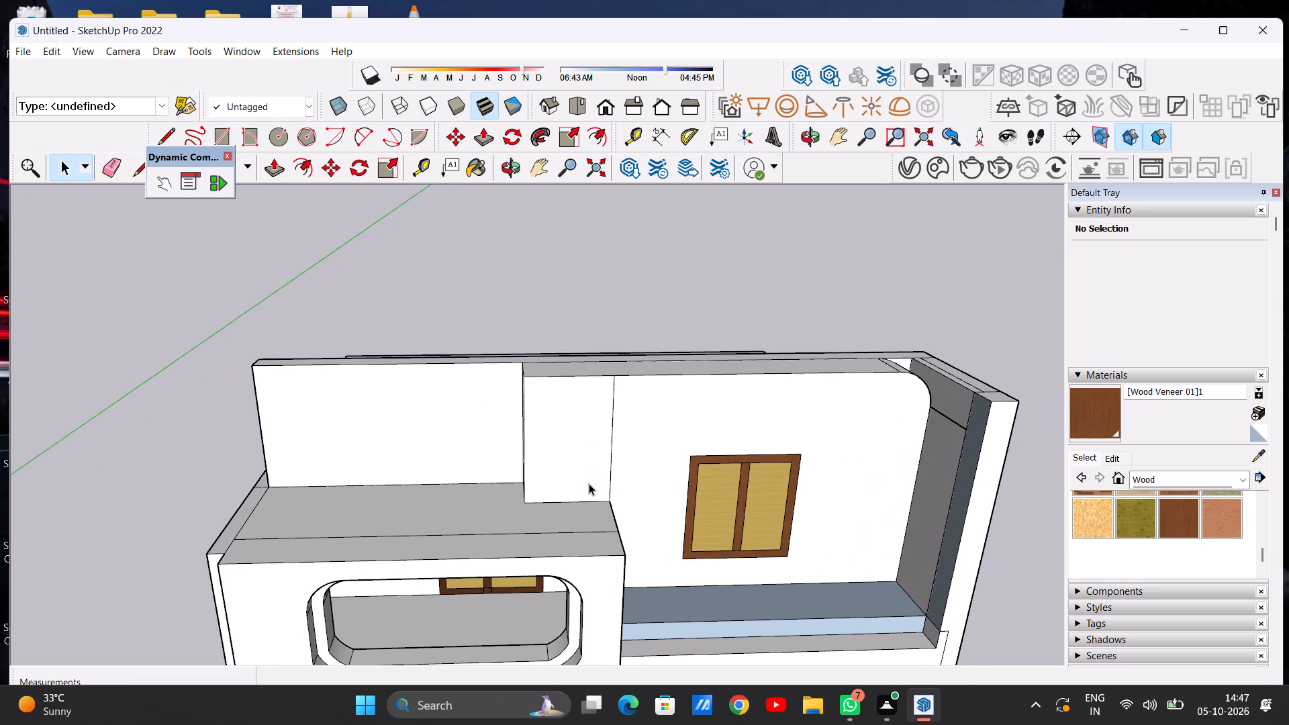
Draw a horizontal rectangle about 8' by 4' 9" on the lower part of the narrow wall panel above the balcony roof.
{"action": "middle_click_drag", "start_coordinate": [580, 429], "coordinate": [564, 356]}
{"action": "scroll", "coordinate": [569, 391], "scroll_direction": "up", "scroll_amount": 6}
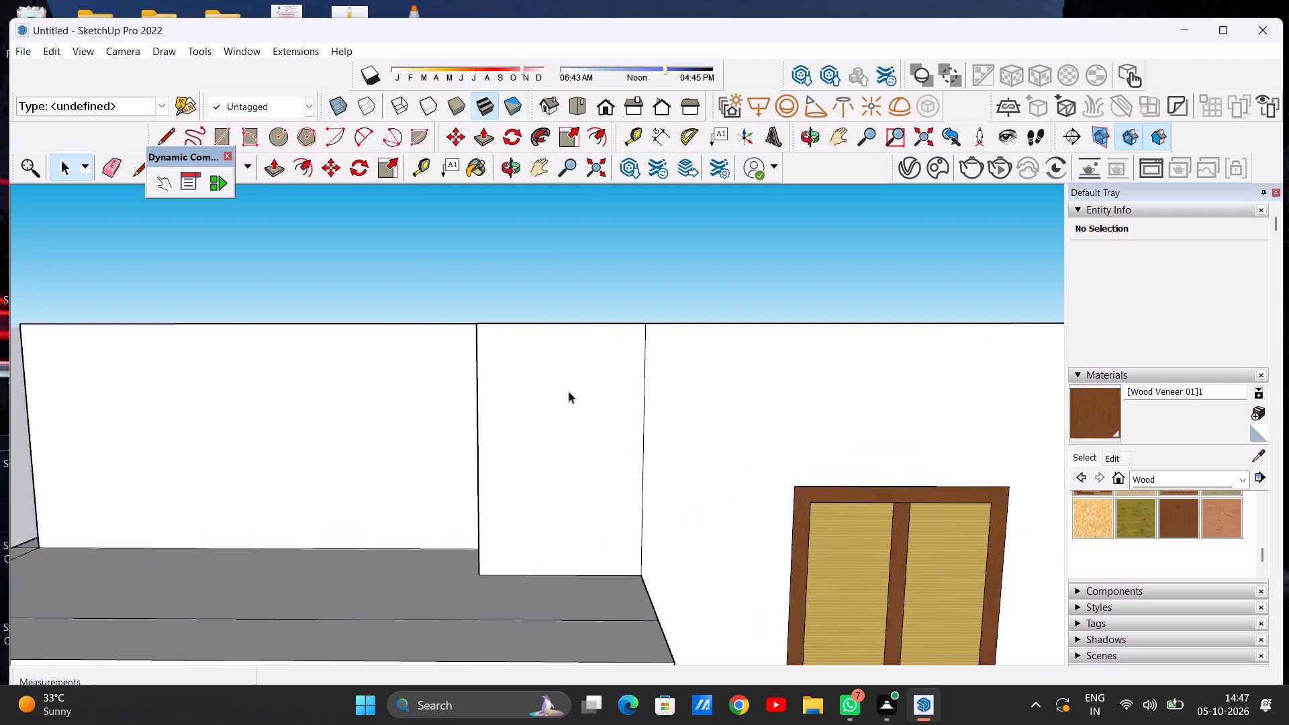
{"action": "scroll", "coordinate": [569, 391], "scroll_direction": "down", "scroll_amount": 1}
{"action": "scroll", "coordinate": [575, 416], "scroll_direction": "up", "scroll_amount": 2}
{"action": "key", "text": "r"}
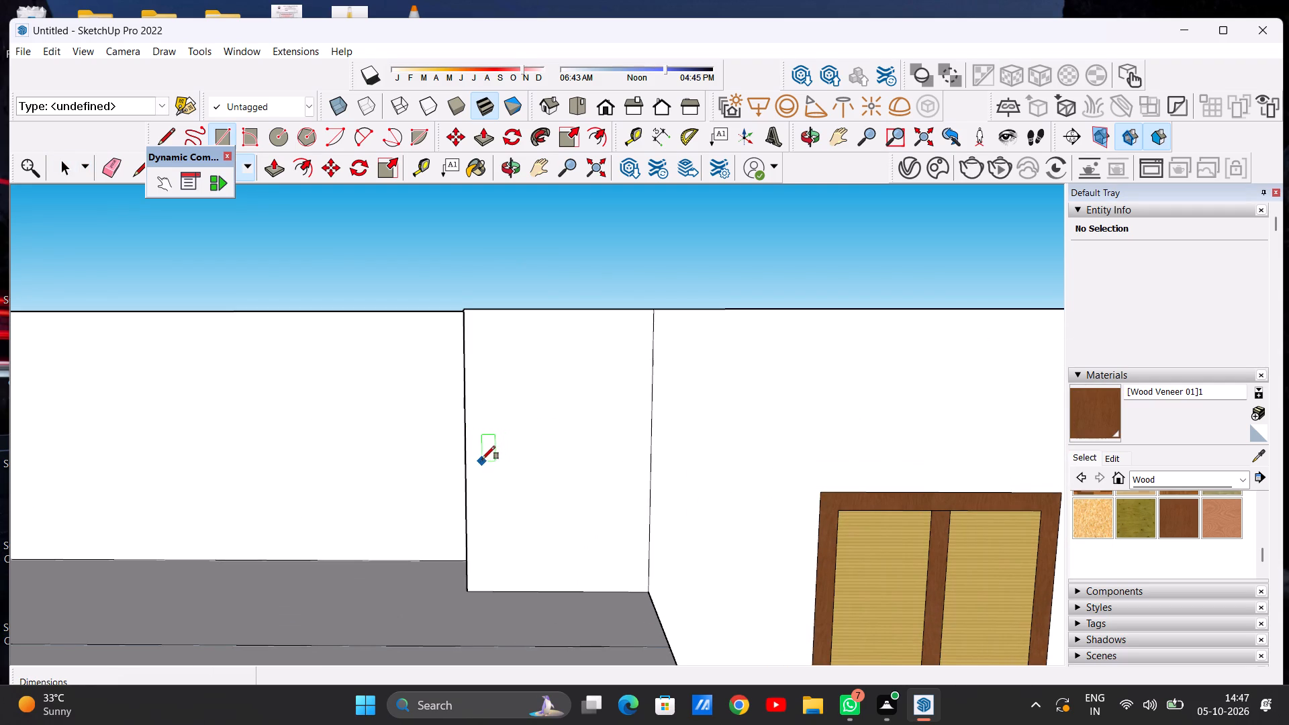
{"action": "left_click", "coordinate": [479, 456]}
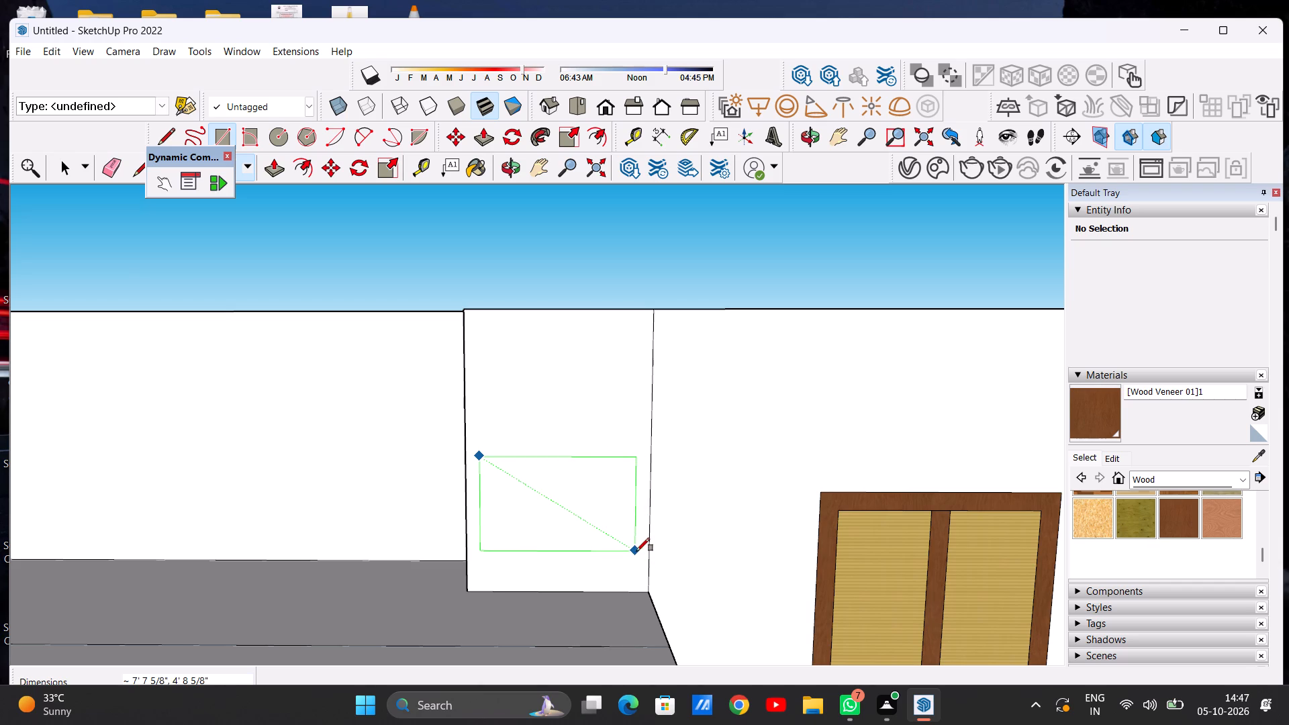
{"action": "left_click", "coordinate": [640, 551]}
{"action": "key", "text": "space"}
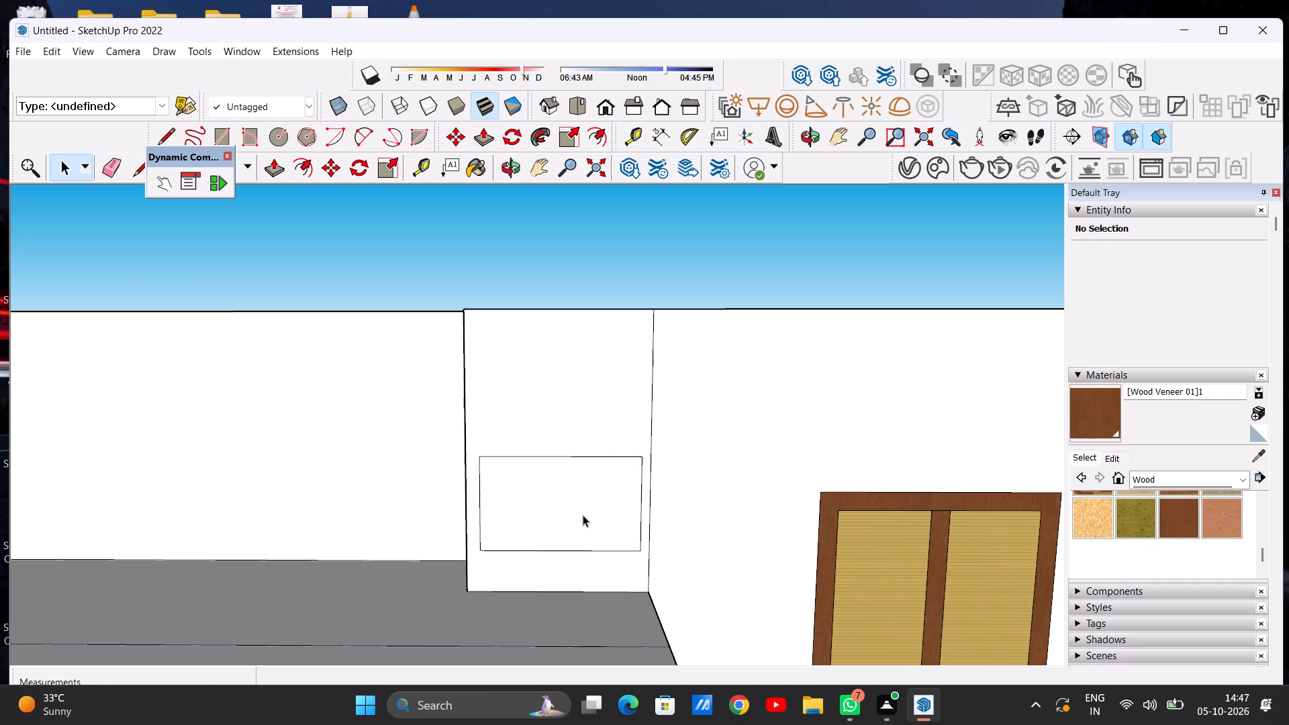
Move the rectangle with its edges about 2' straight up on the narrow wall panel.
{"action": "scroll", "coordinate": [606, 503], "scroll_direction": "down", "scroll_amount": 5}
{"action": "scroll", "coordinate": [618, 528], "scroll_direction": "up", "scroll_amount": 4}
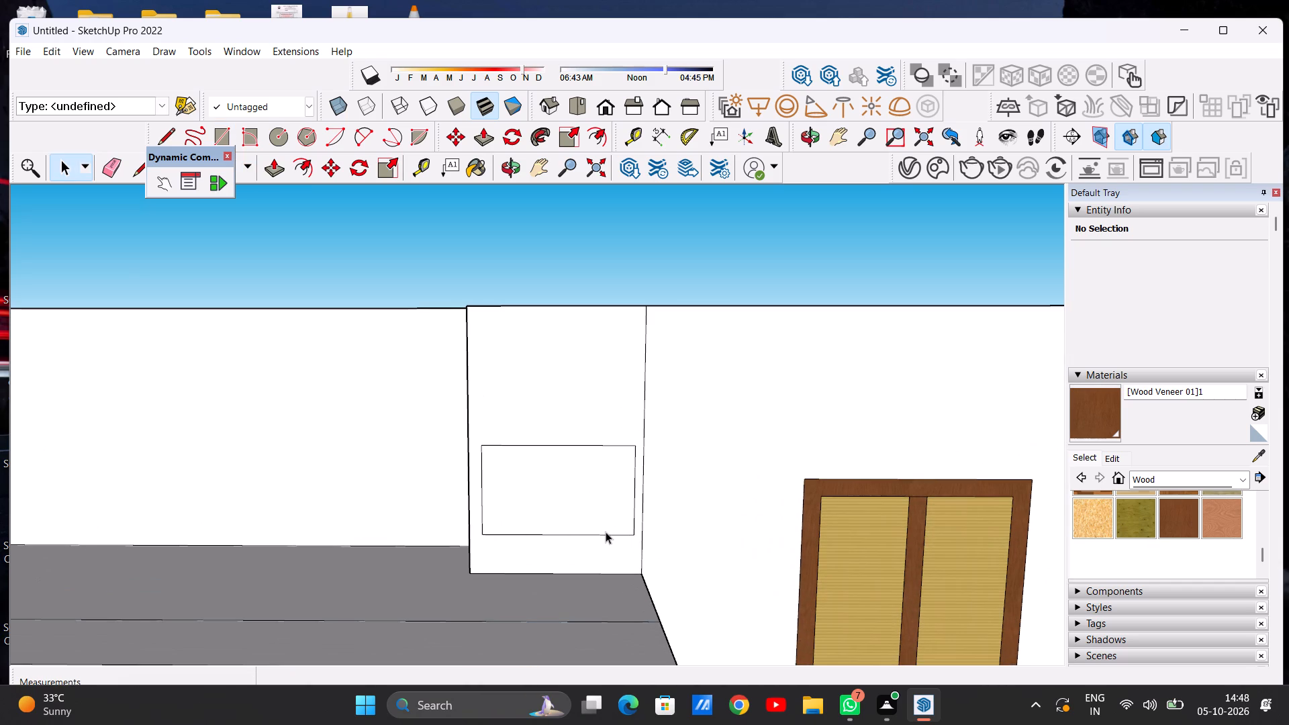
{"action": "scroll", "coordinate": [614, 510], "scroll_direction": "down", "scroll_amount": 6}
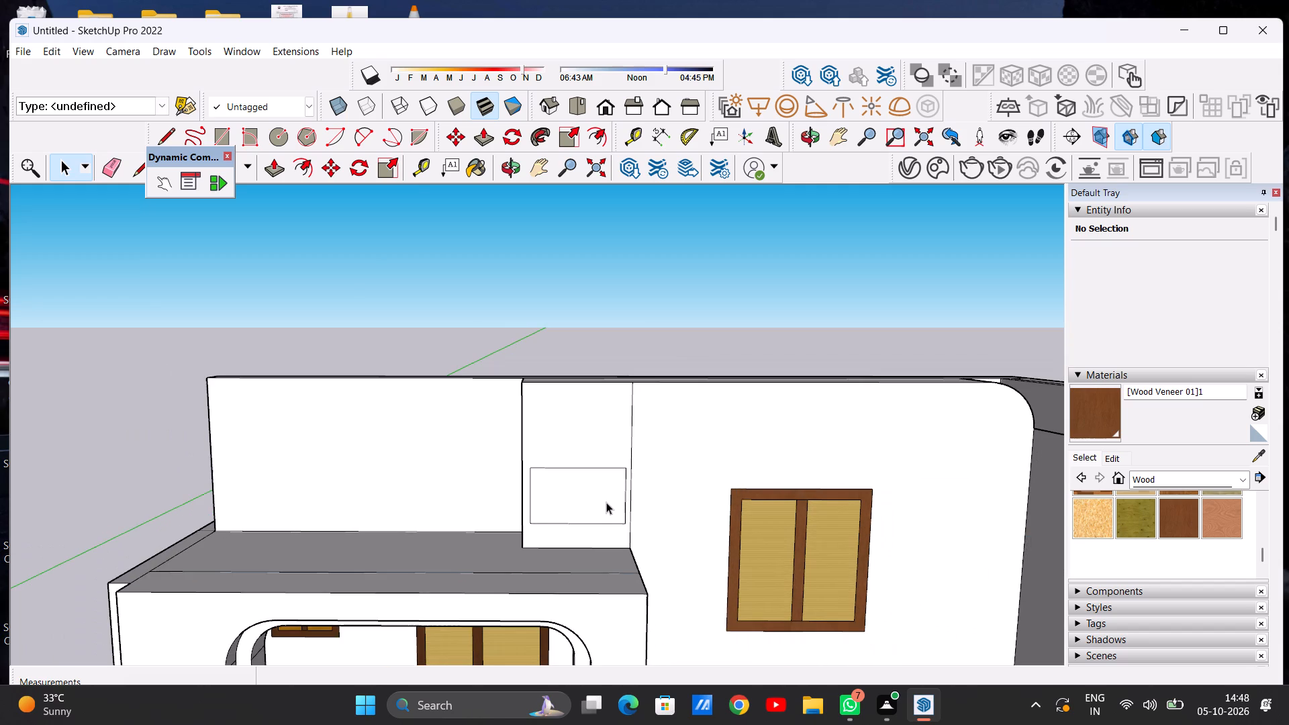
{"action": "middle_click_drag", "start_coordinate": [609, 514], "coordinate": [604, 473]}
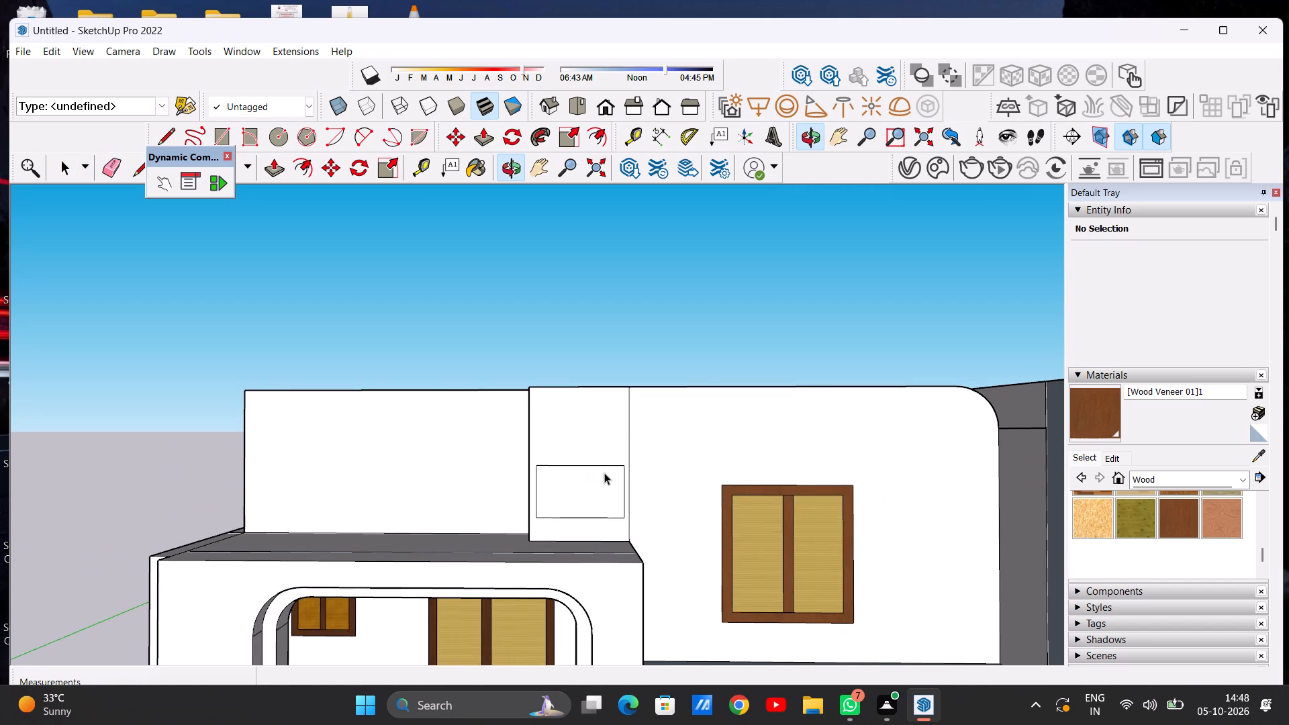
{"action": "scroll", "coordinate": [604, 473], "scroll_direction": "down", "scroll_amount": 2}
{"action": "scroll", "coordinate": [605, 474], "scroll_direction": "up", "scroll_amount": 3}
{"action": "double_click", "coordinate": [595, 492]}
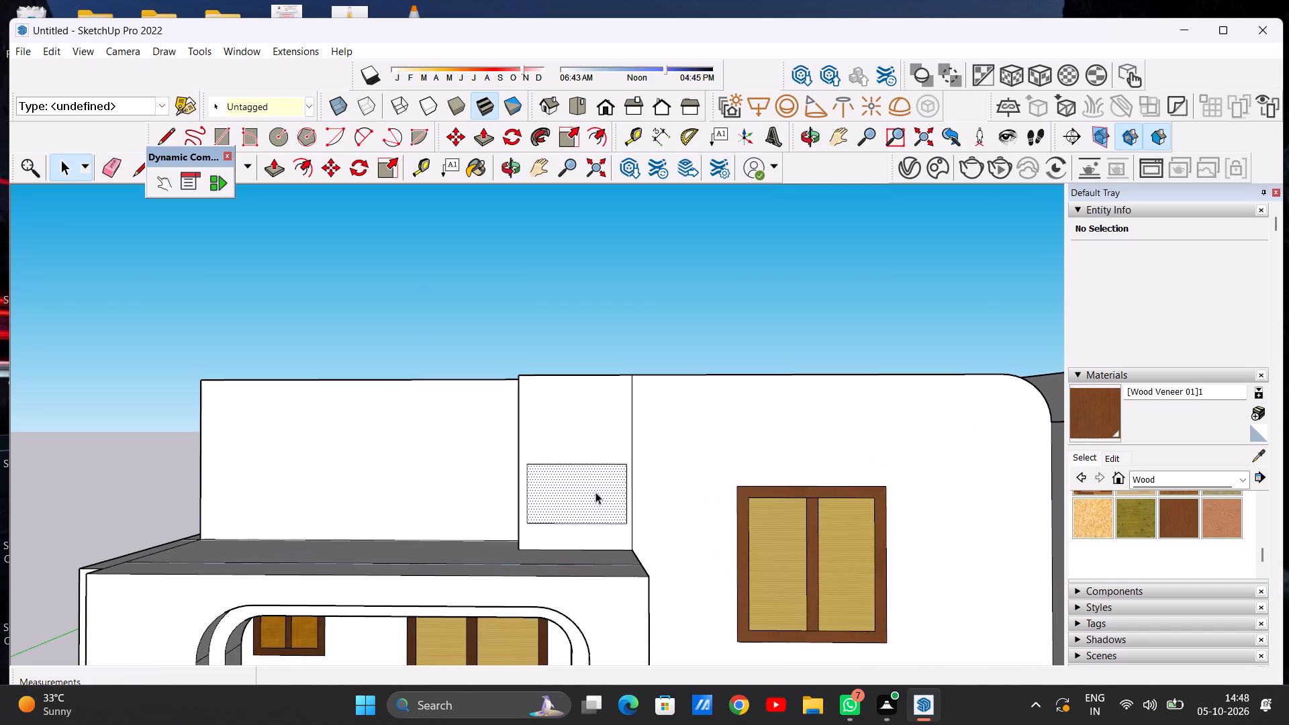
{"action": "key", "text": "m"}
{"action": "left_click", "coordinate": [626, 467]}
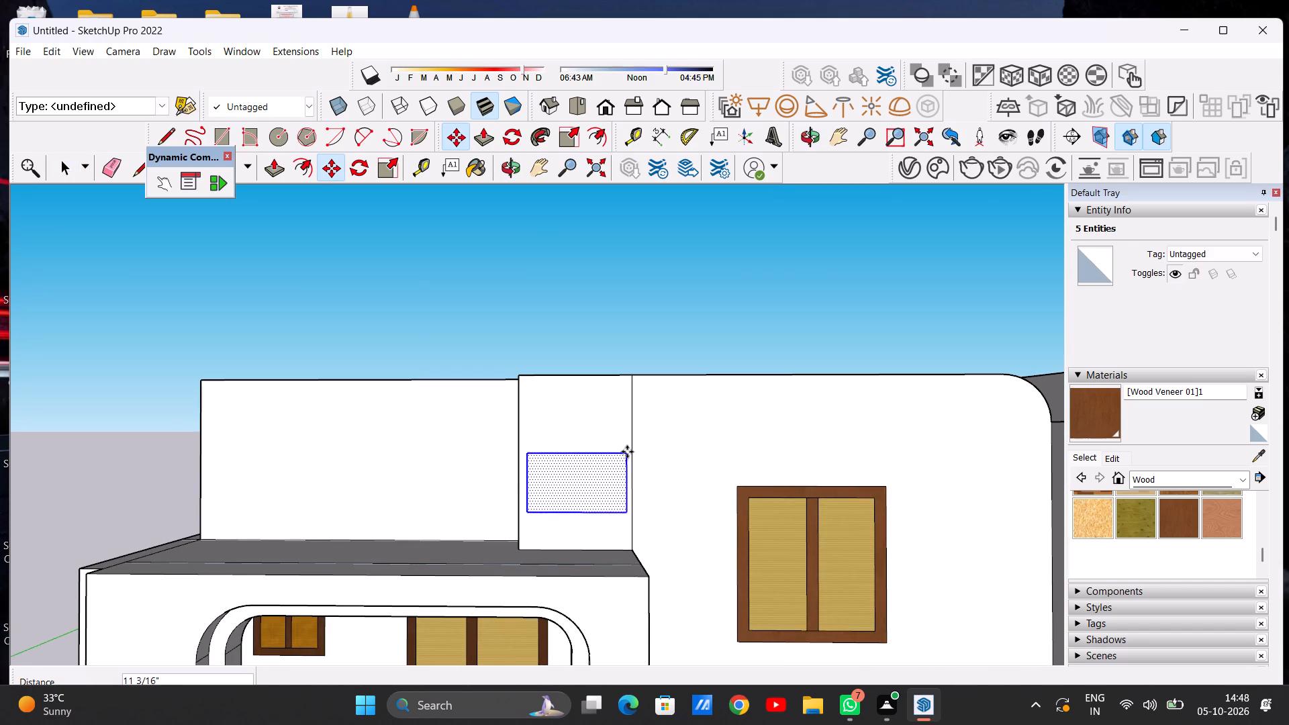
{"action": "left_click", "coordinate": [624, 440]}
{"action": "key", "text": "space"}
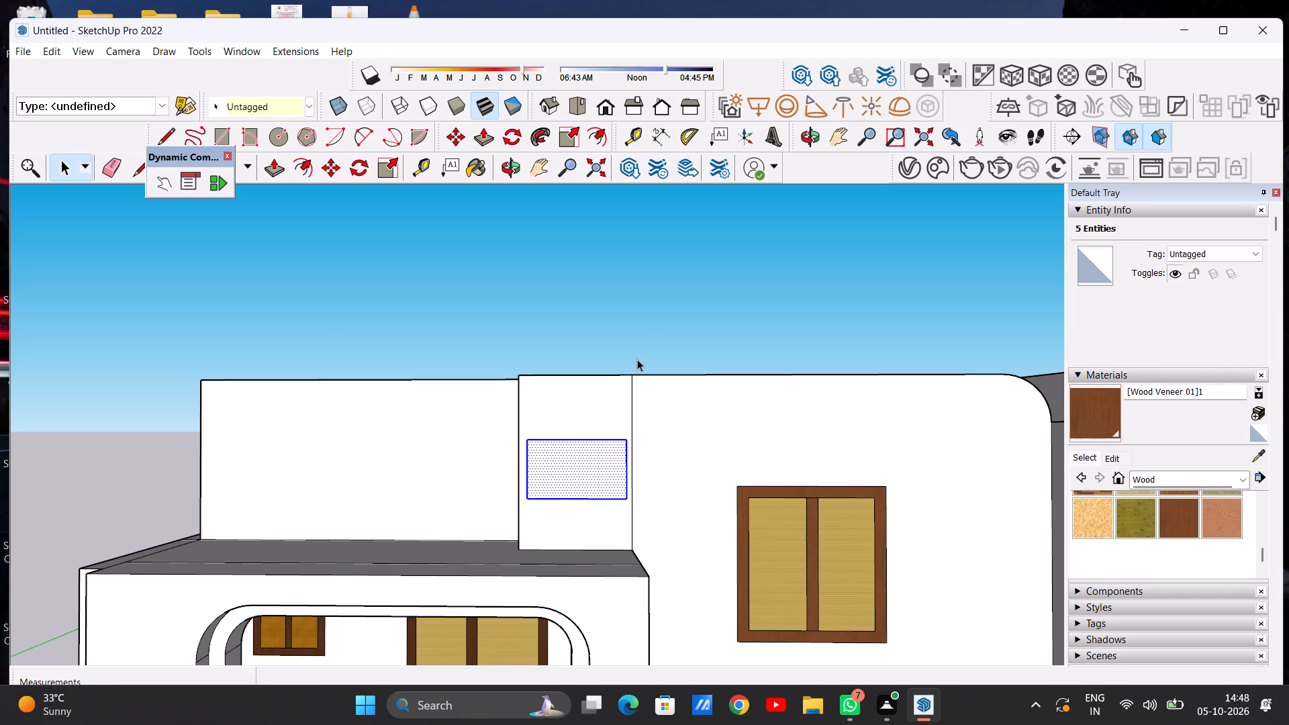
{"action": "left_click", "coordinate": [648, 293]}
Draw a 2 Point Arc with about 9" bulge from the rectangle's lower outer corner to its top edge, about 5' 4" across.
{"action": "scroll", "coordinate": [541, 473], "scroll_direction": "up", "scroll_amount": 5}
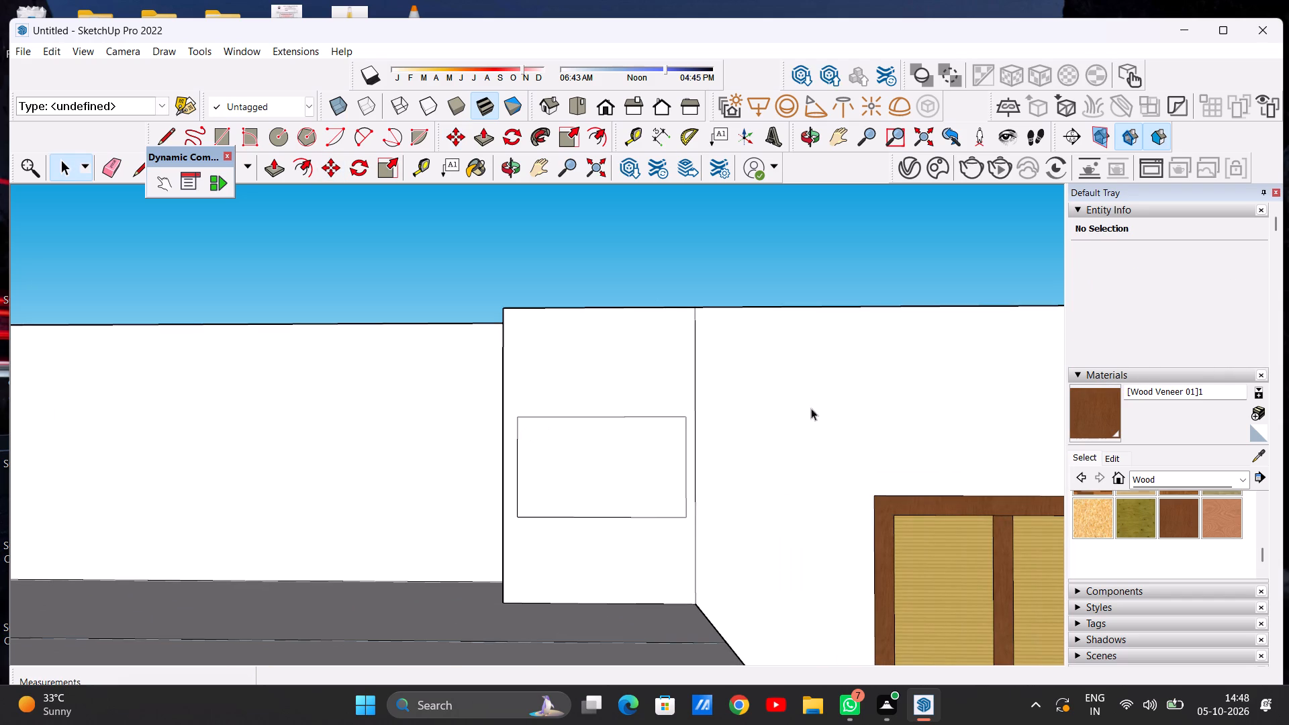
{"action": "left_click", "coordinate": [356, 135]}
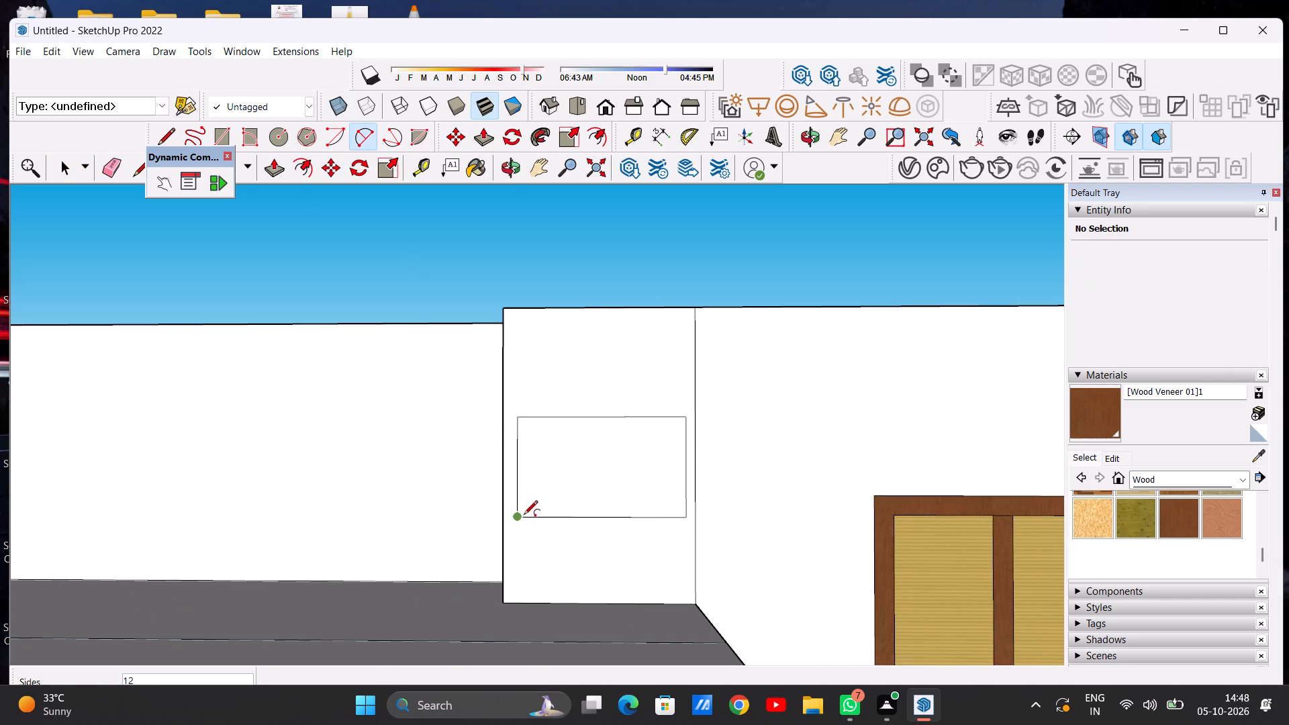
{"action": "left_click", "coordinate": [521, 517]}
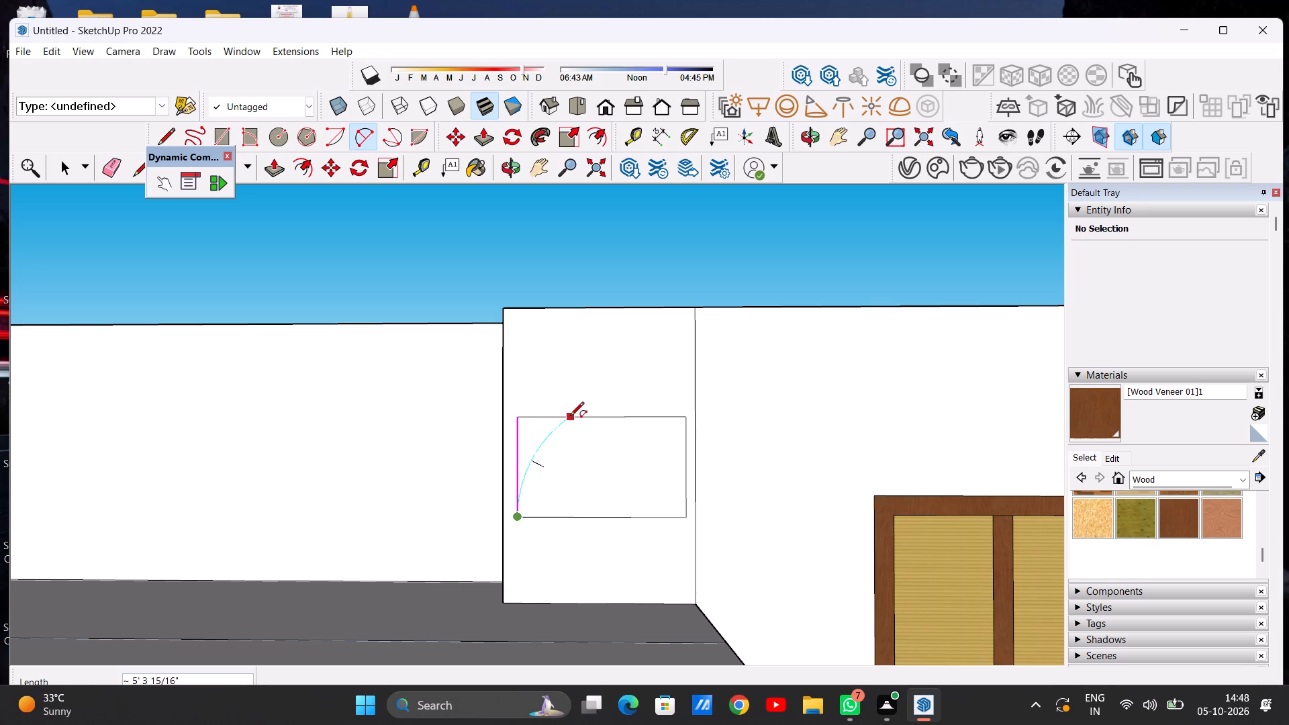
{"action": "left_click", "coordinate": [570, 417]}
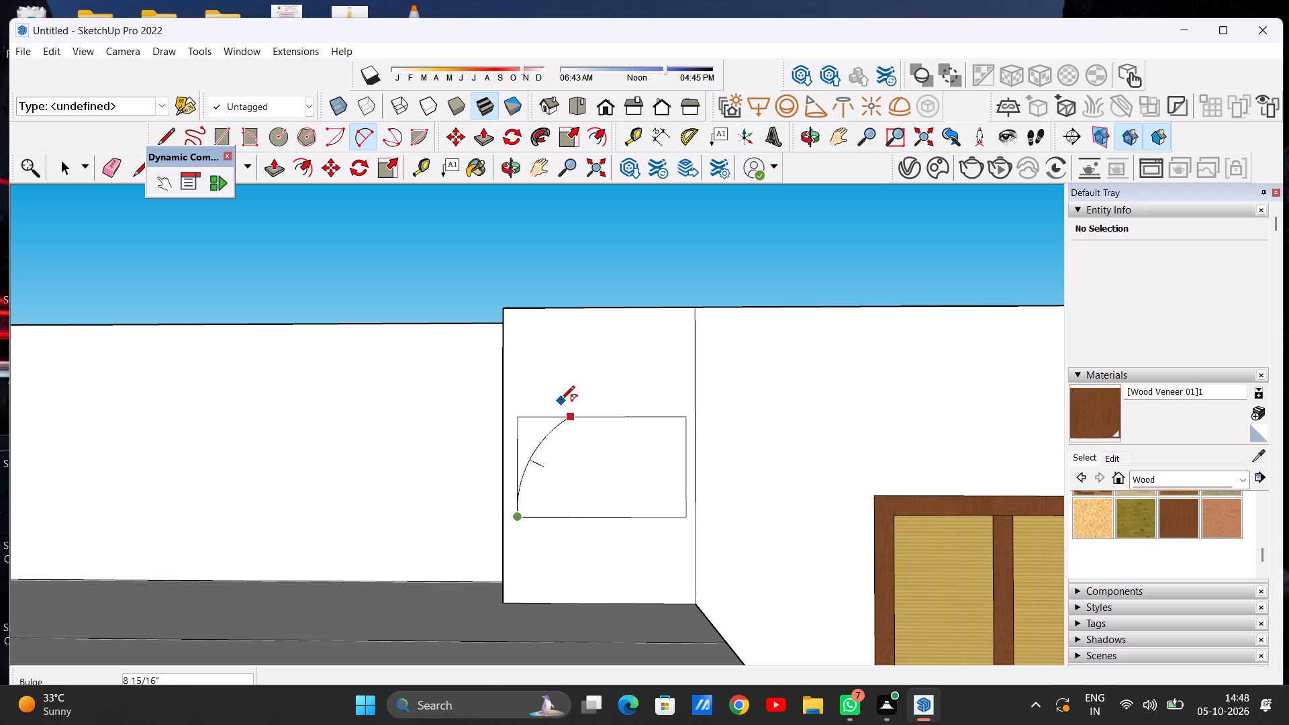
{"action": "left_click", "coordinate": [561, 401]}
{"action": "key", "text": "space"}
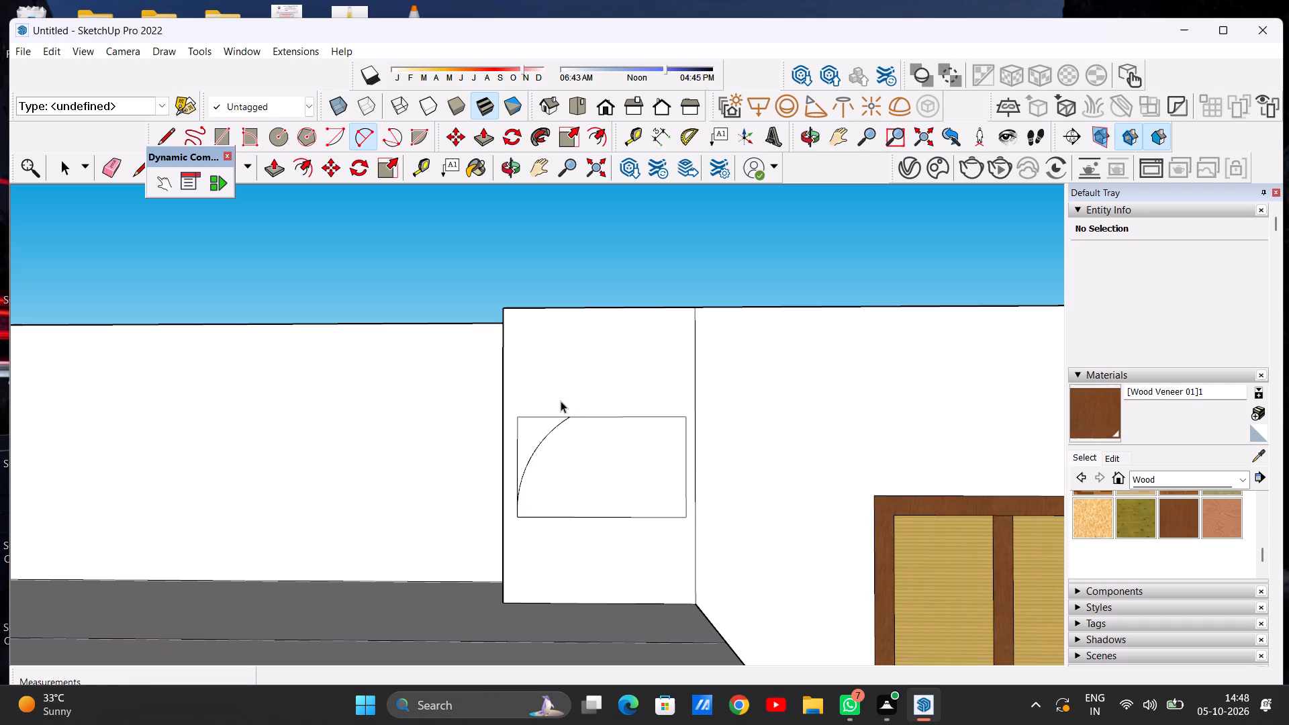
Erase the rectangle's corner lines outside the arc, leaving an outline with one curved corner.
{"action": "key", "text": "e"}
{"action": "left_click_drag", "start_coordinate": [528, 410], "coordinate": [524, 427]}
{"action": "left_click_drag", "start_coordinate": [525, 432], "coordinate": [522, 438]}
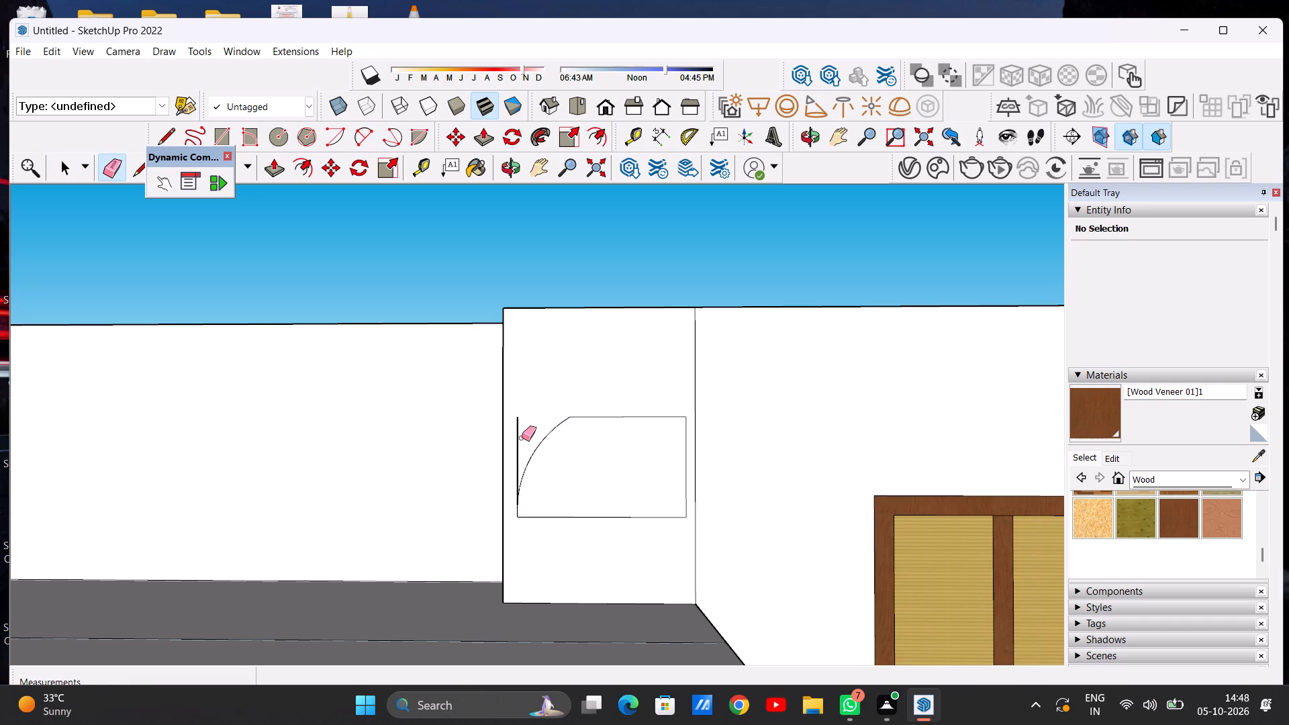
{"action": "left_click_drag", "start_coordinate": [522, 438], "coordinate": [519, 442]}
{"action": "key", "text": "space"}
Examine the curved-corner outline on the upper wall together with the whole facade from the front and side.
{"action": "scroll", "coordinate": [612, 443], "scroll_direction": "down", "scroll_amount": 6}
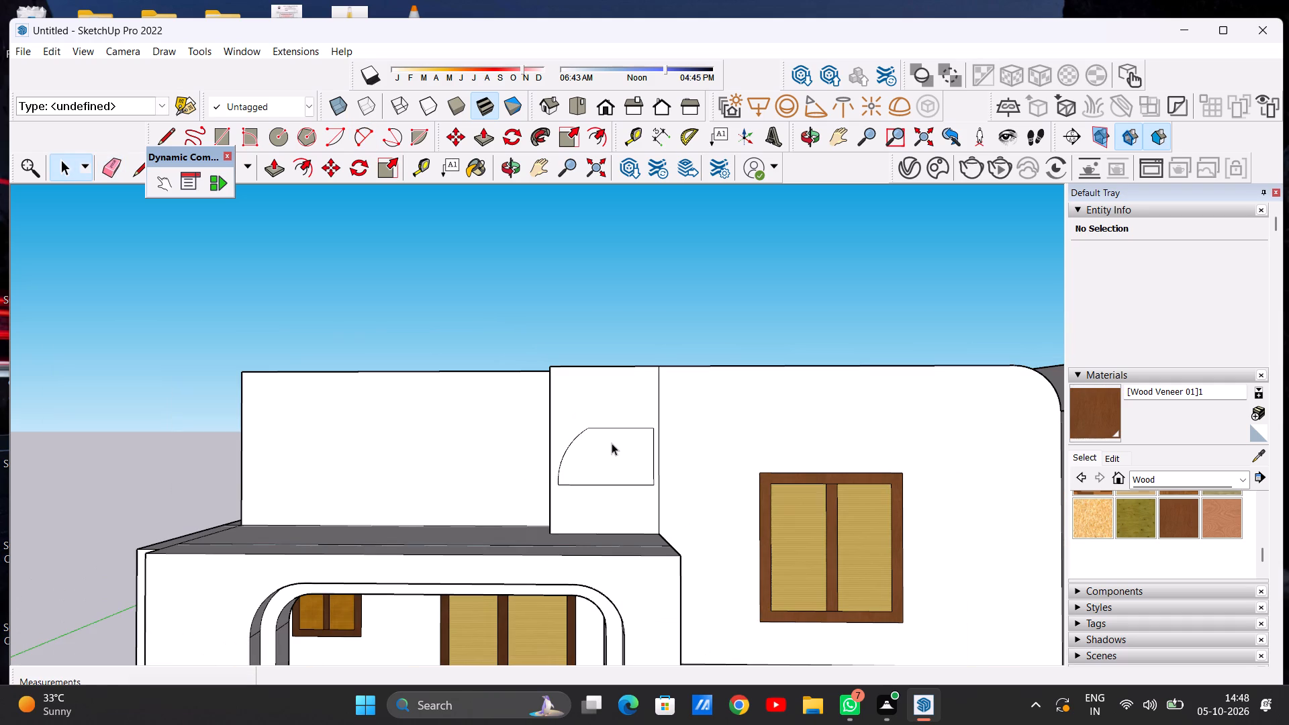
{"action": "scroll", "coordinate": [624, 448], "scroll_direction": "down", "scroll_amount": 4}
{"action": "scroll", "coordinate": [623, 460], "scroll_direction": "up", "scroll_amount": 7}
{"action": "scroll", "coordinate": [618, 457], "scroll_direction": "down", "scroll_amount": 9}
{"action": "scroll", "coordinate": [620, 450], "scroll_direction": "up", "scroll_amount": 5}
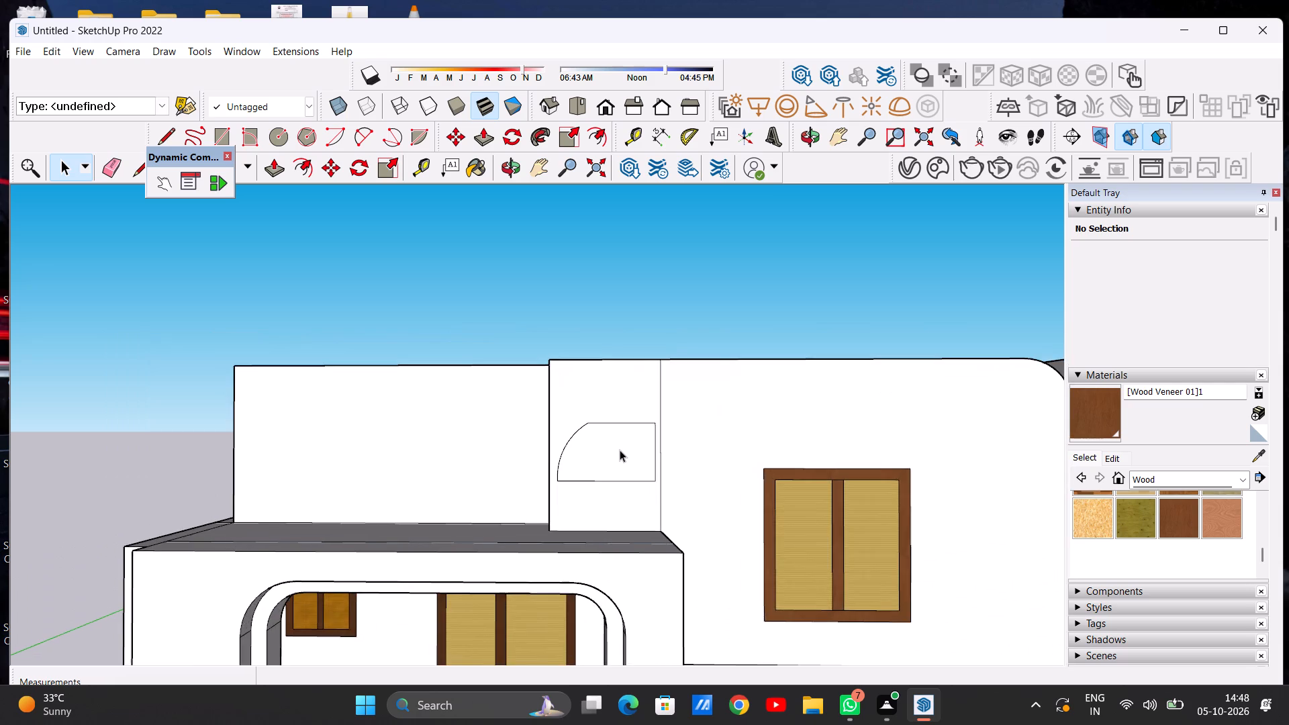
{"action": "scroll", "coordinate": [620, 450], "scroll_direction": "down", "scroll_amount": 18}
{"action": "scroll", "coordinate": [628, 498], "scroll_direction": "up", "scroll_amount": 5}
{"action": "middle_click_drag", "start_coordinate": [685, 493], "coordinate": [699, 589]}
{"action": "scroll", "coordinate": [714, 487], "scroll_direction": "up", "scroll_amount": 7}
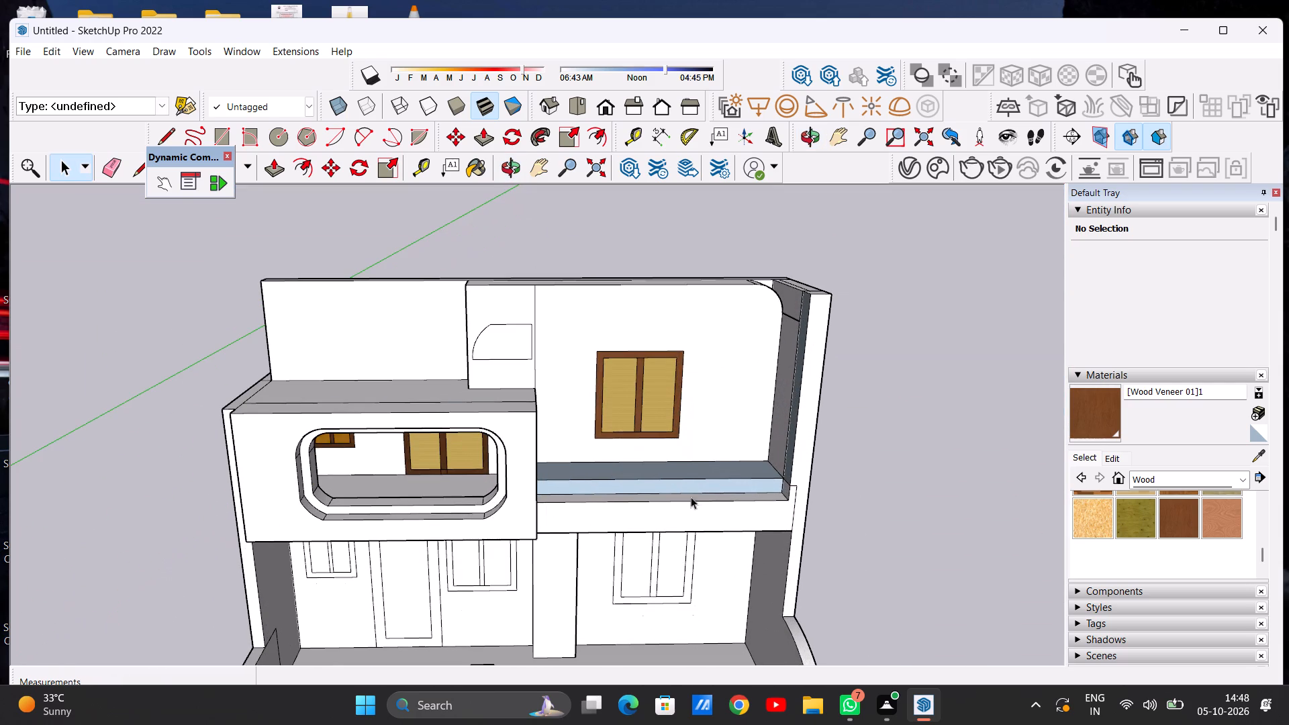
{"action": "middle_click_drag", "start_coordinate": [438, 491], "coordinate": [743, 405]}
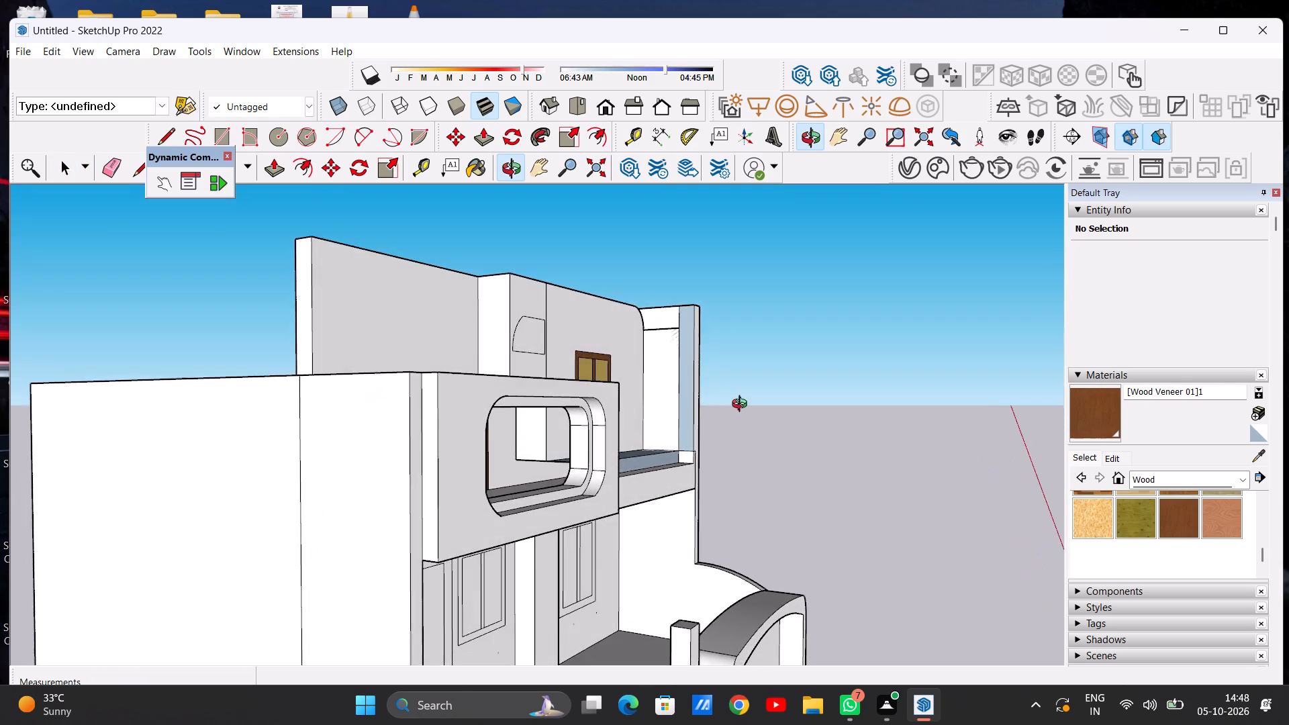
{"action": "middle_click_drag", "start_coordinate": [743, 405], "coordinate": [739, 433]}
Erase the floor edge behind the rounded balcony opening, removing the dark blue floor face of the adjoining open balcony.
{"action": "scroll", "coordinate": [650, 444], "scroll_direction": "up", "scroll_amount": 7}
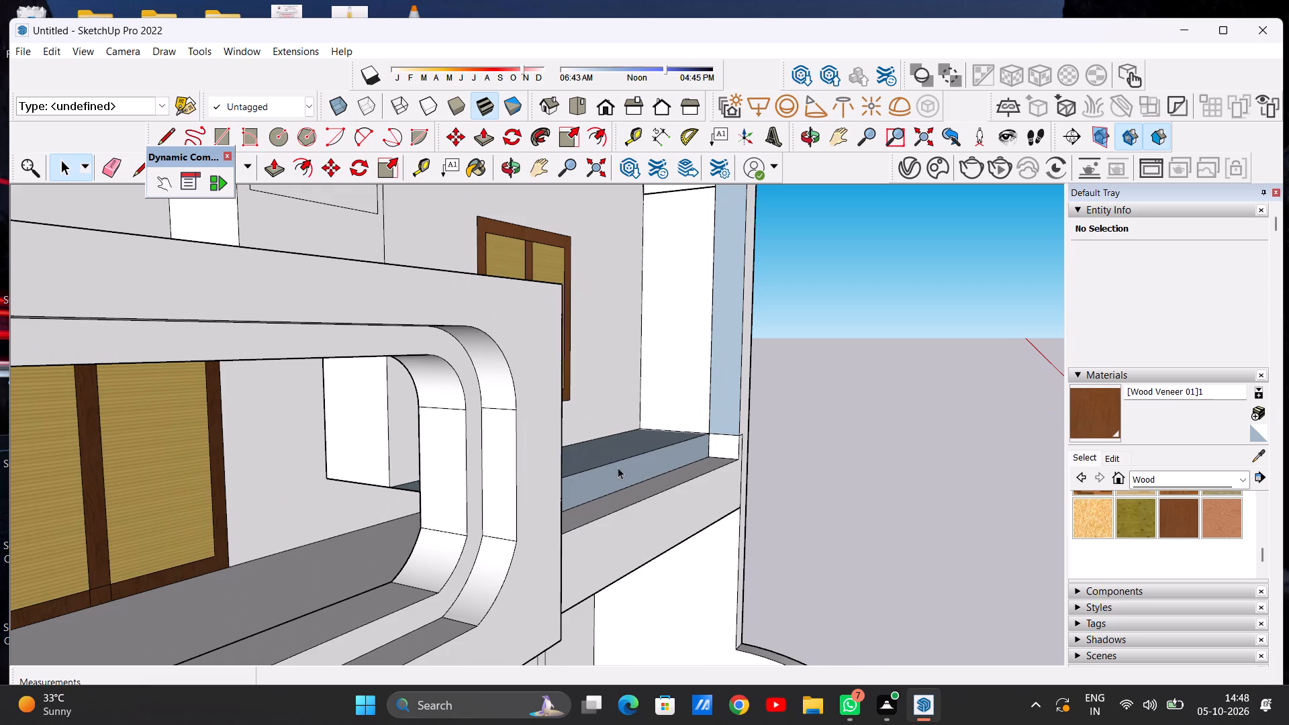
{"action": "scroll", "coordinate": [577, 479], "scroll_direction": "down", "scroll_amount": 3}
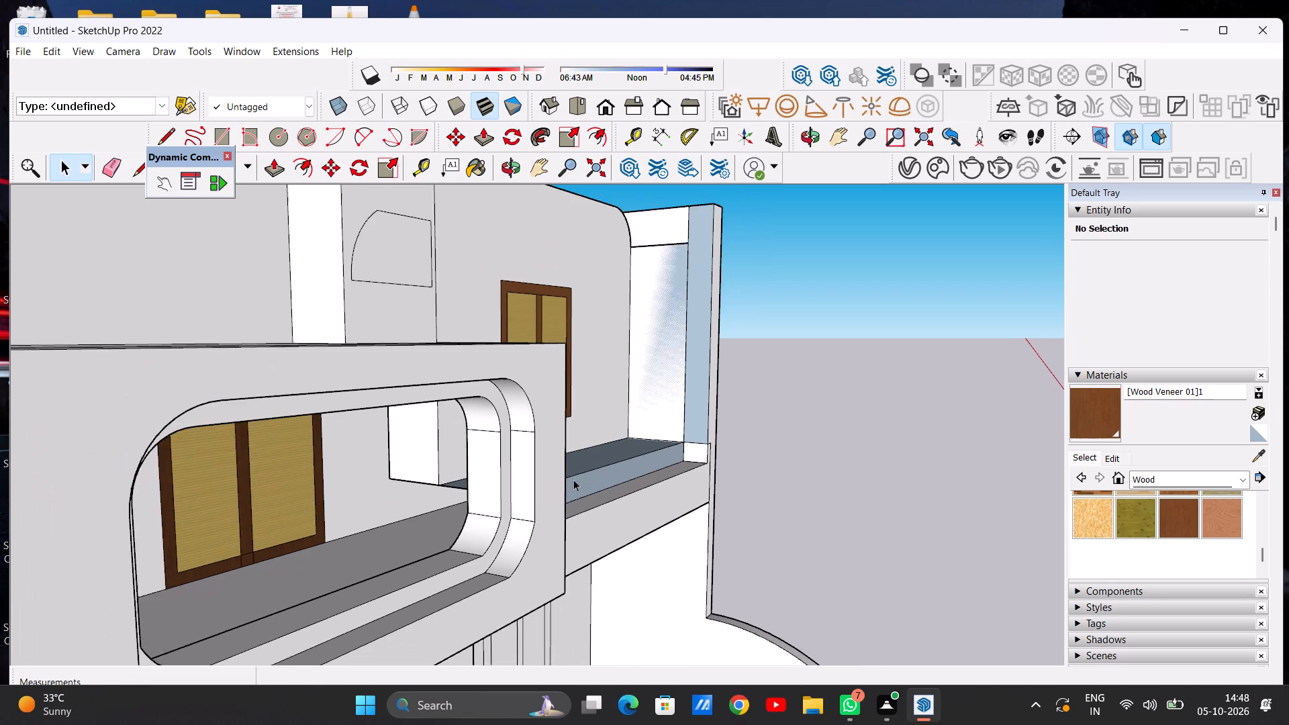
{"action": "scroll", "coordinate": [573, 479], "scroll_direction": "down", "scroll_amount": 1}
{"action": "middle_click_drag", "start_coordinate": [606, 467], "coordinate": [520, 446]}
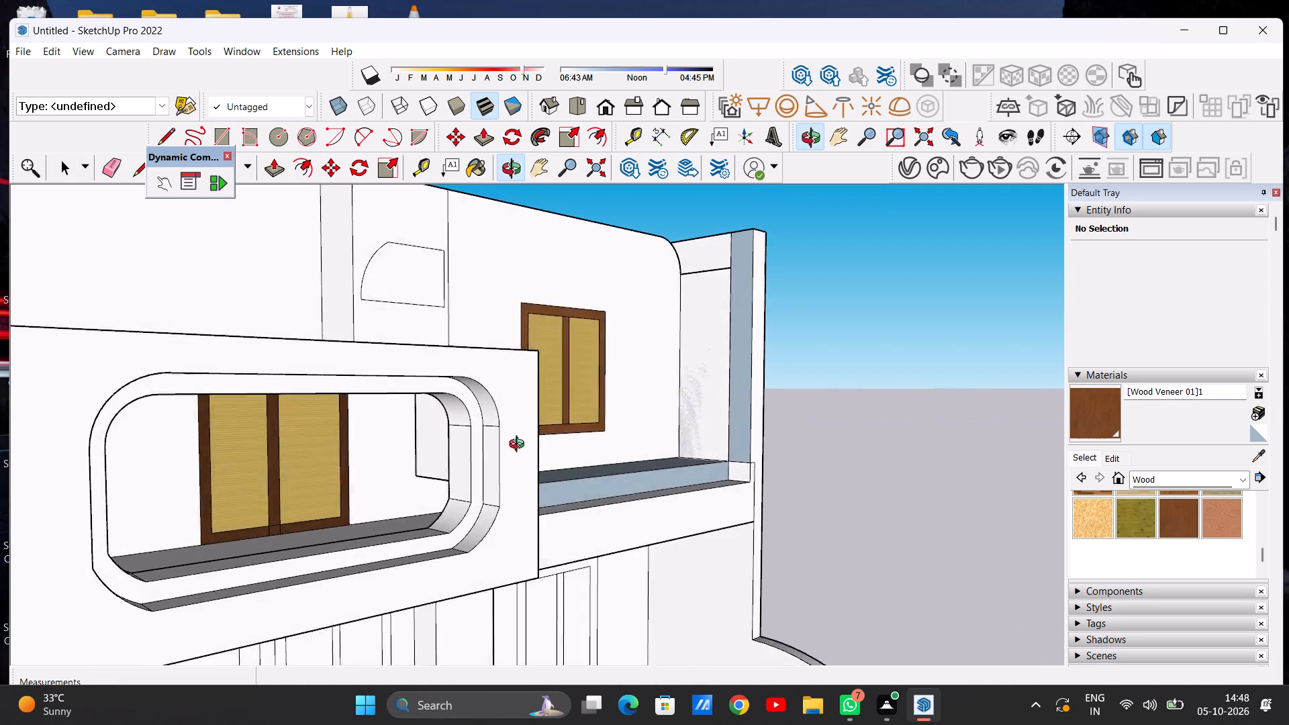
{"action": "middle_click_drag", "start_coordinate": [520, 446], "coordinate": [617, 501]}
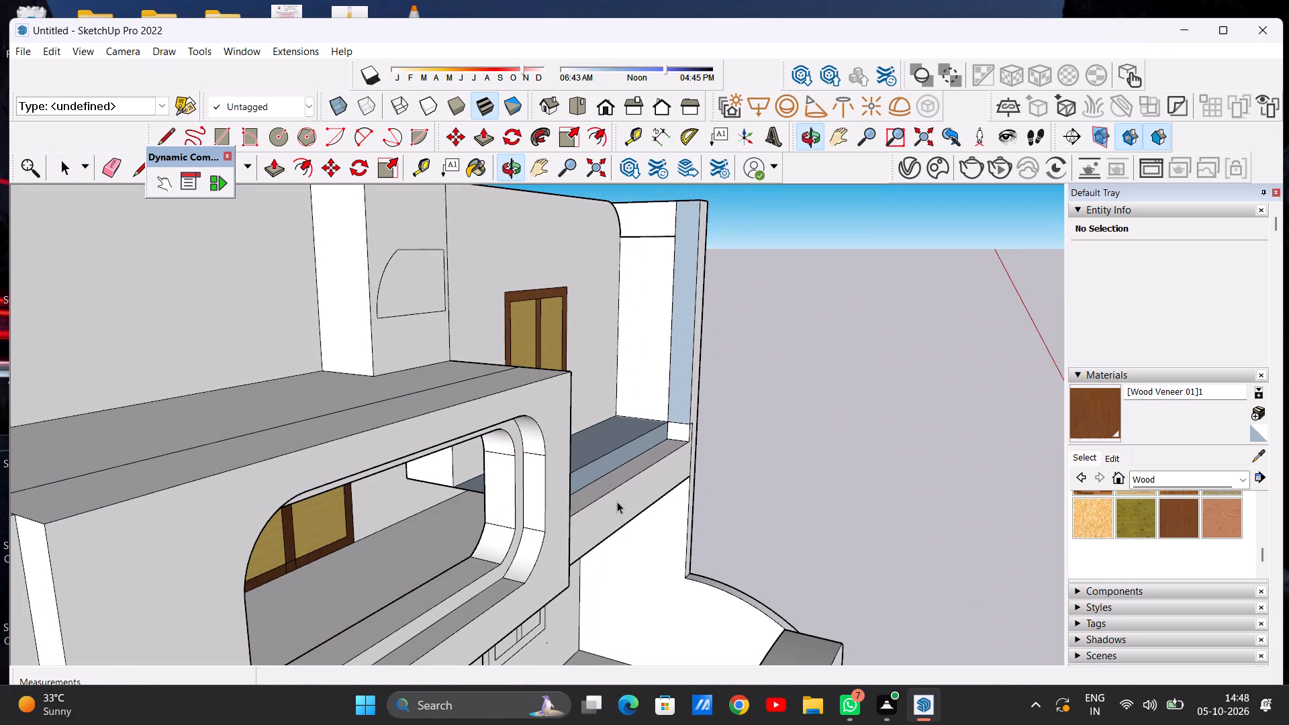
{"action": "key", "text": "e"}
{"action": "scroll", "coordinate": [476, 503], "scroll_direction": "up", "scroll_amount": 6}
{"action": "left_click_drag", "start_coordinate": [479, 477], "coordinate": [469, 488]}
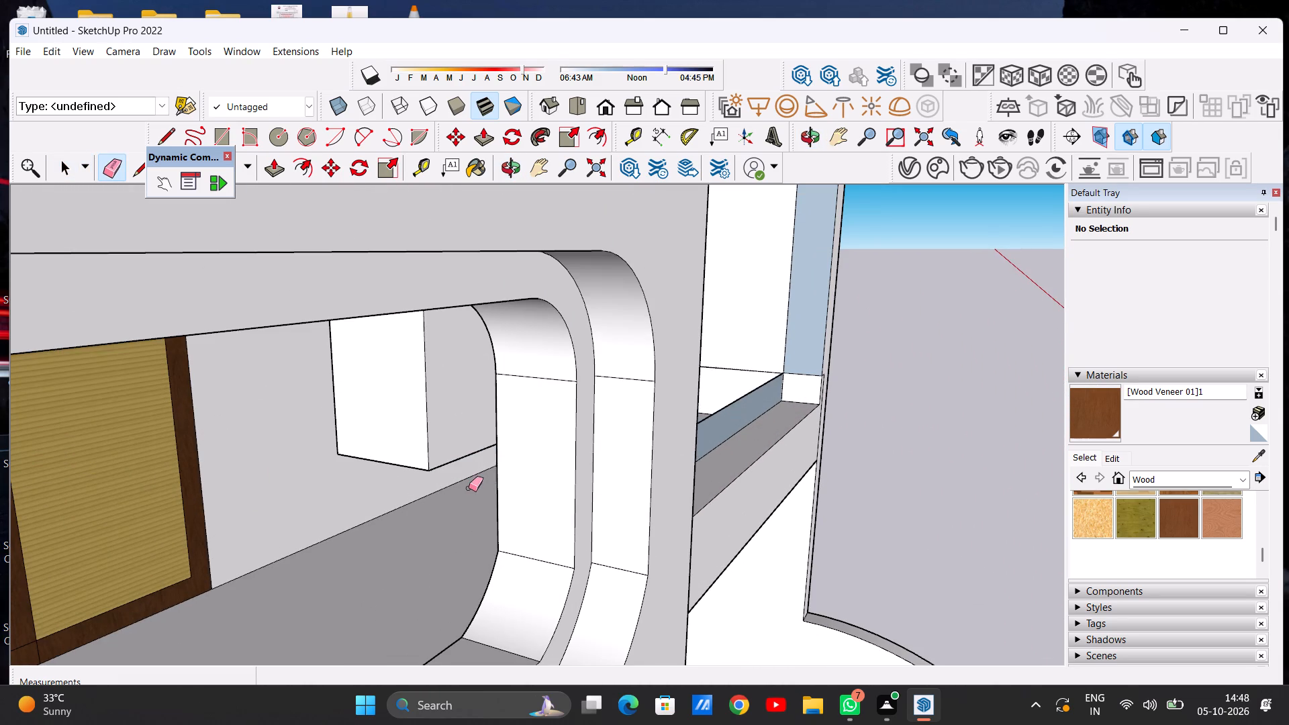
{"action": "left_click_drag", "start_coordinate": [469, 488], "coordinate": [470, 487]}
{"action": "scroll", "coordinate": [424, 515], "scroll_direction": "down", "scroll_amount": 8}
{"action": "middle_click_drag", "start_coordinate": [585, 503], "coordinate": [367, 501]}
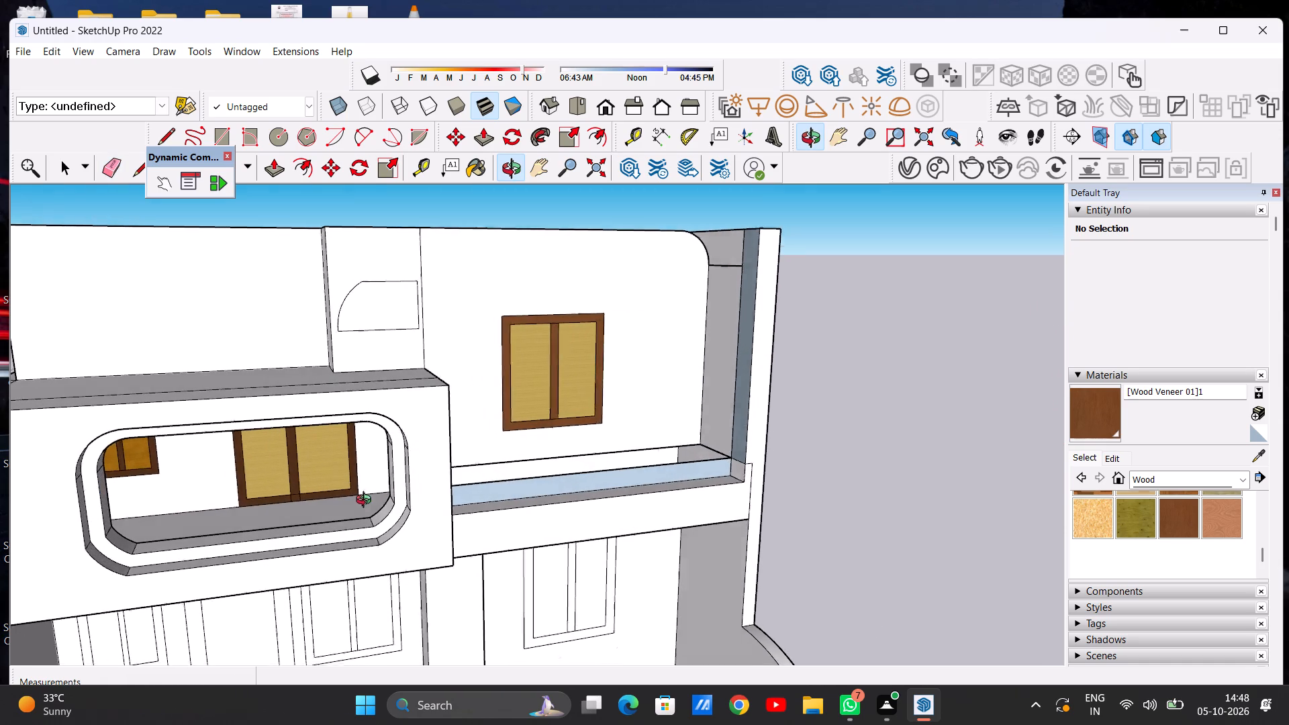
{"action": "middle_click_drag", "start_coordinate": [367, 501], "coordinate": [343, 505]}
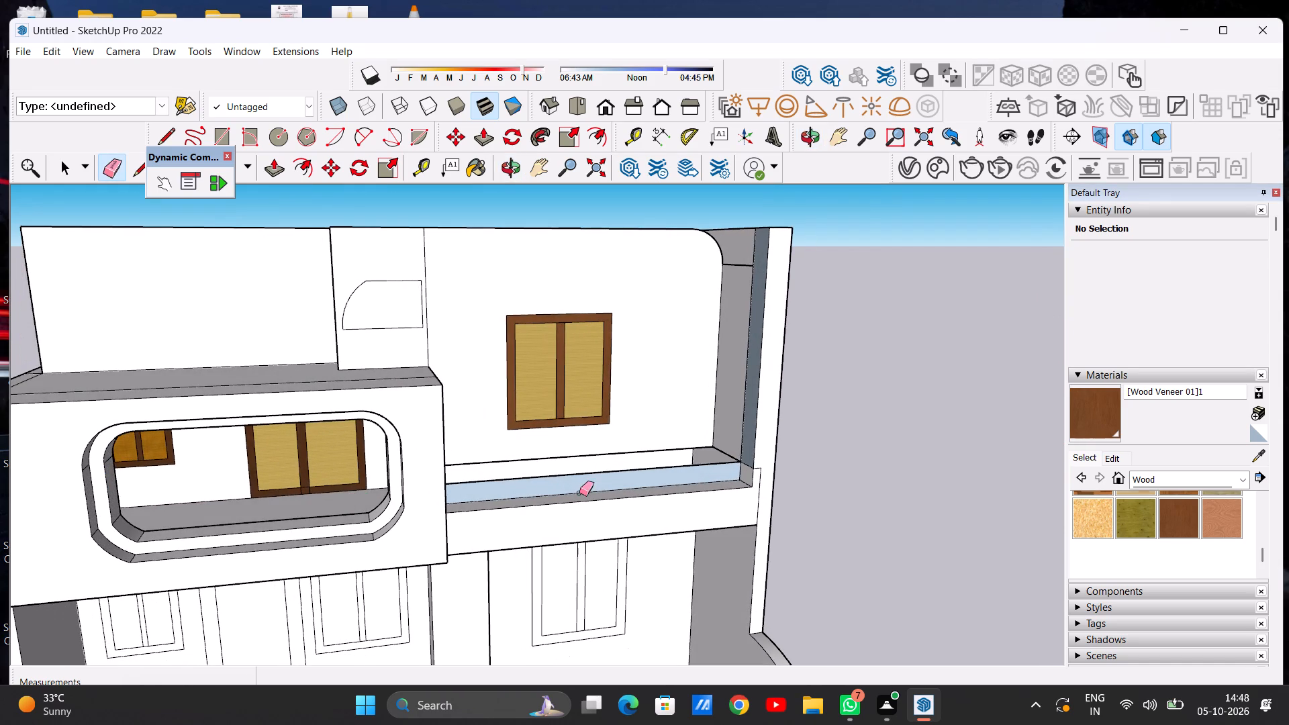
Erase the upper edge of the light blue strip behind the open balcony's parapet, removing that face.
{"action": "scroll", "coordinate": [579, 493], "scroll_direction": "up", "scroll_amount": 4}
{"action": "scroll", "coordinate": [675, 471], "scroll_direction": "up", "scroll_amount": 6}
{"action": "left_click", "coordinate": [646, 447]}
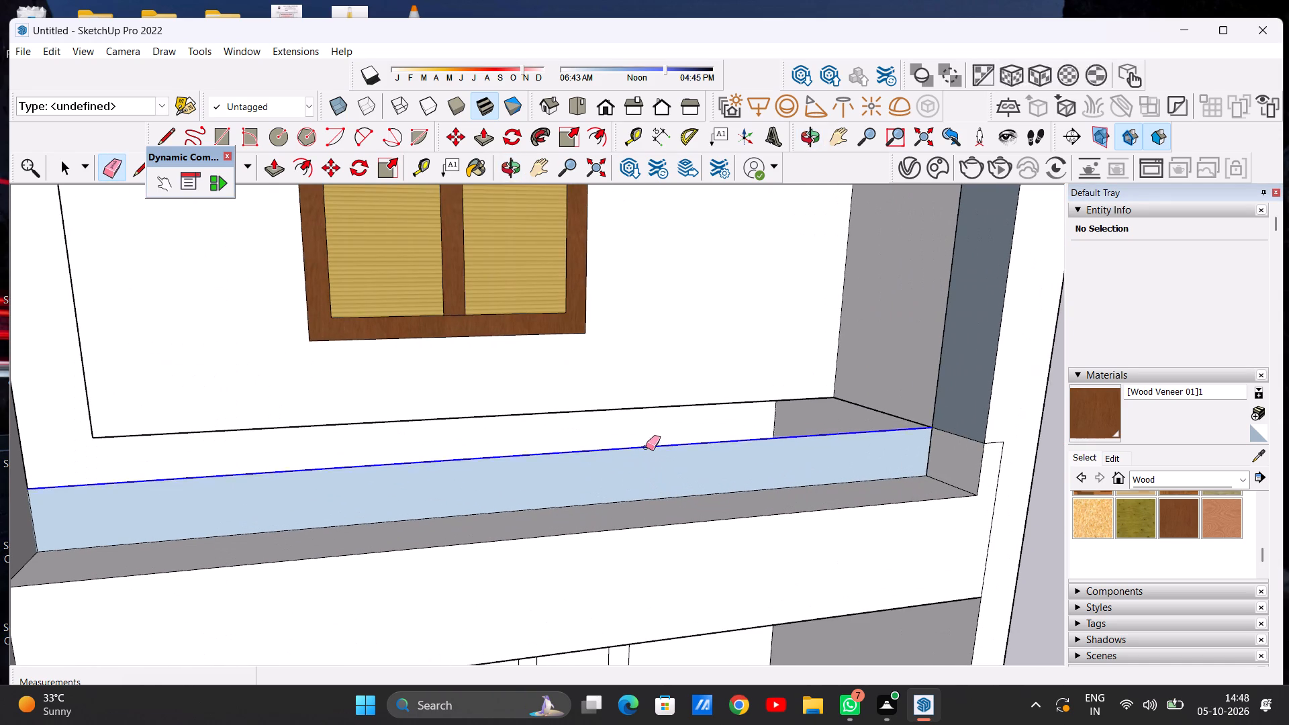
Push/Pull the underside of the overhanging upper wall behind the open balcony about 3' 6" down to the floor.
{"action": "scroll", "coordinate": [785, 493], "scroll_direction": "down", "scroll_amount": 4}
{"action": "middle_click_drag", "start_coordinate": [707, 481], "coordinate": [807, 458]}
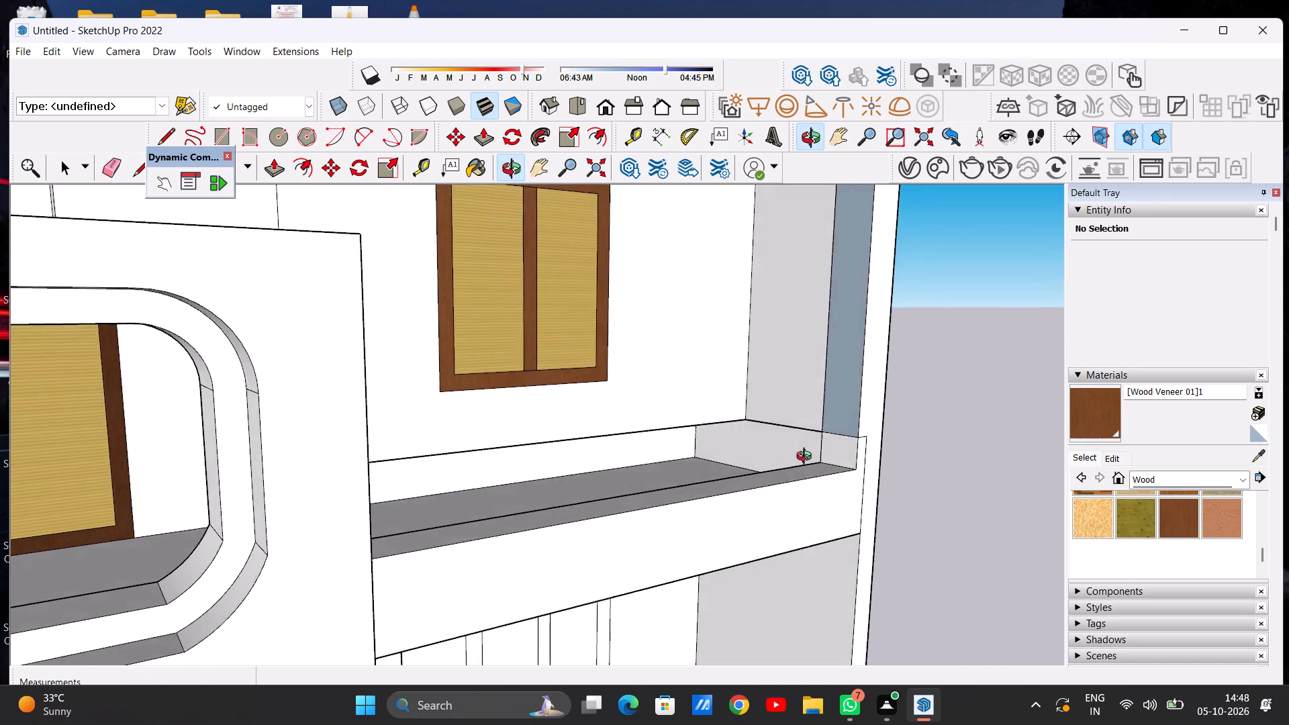
{"action": "middle_click_drag", "start_coordinate": [807, 458], "coordinate": [896, 416]}
{"action": "middle_click_drag", "start_coordinate": [316, 489], "coordinate": [532, 493]}
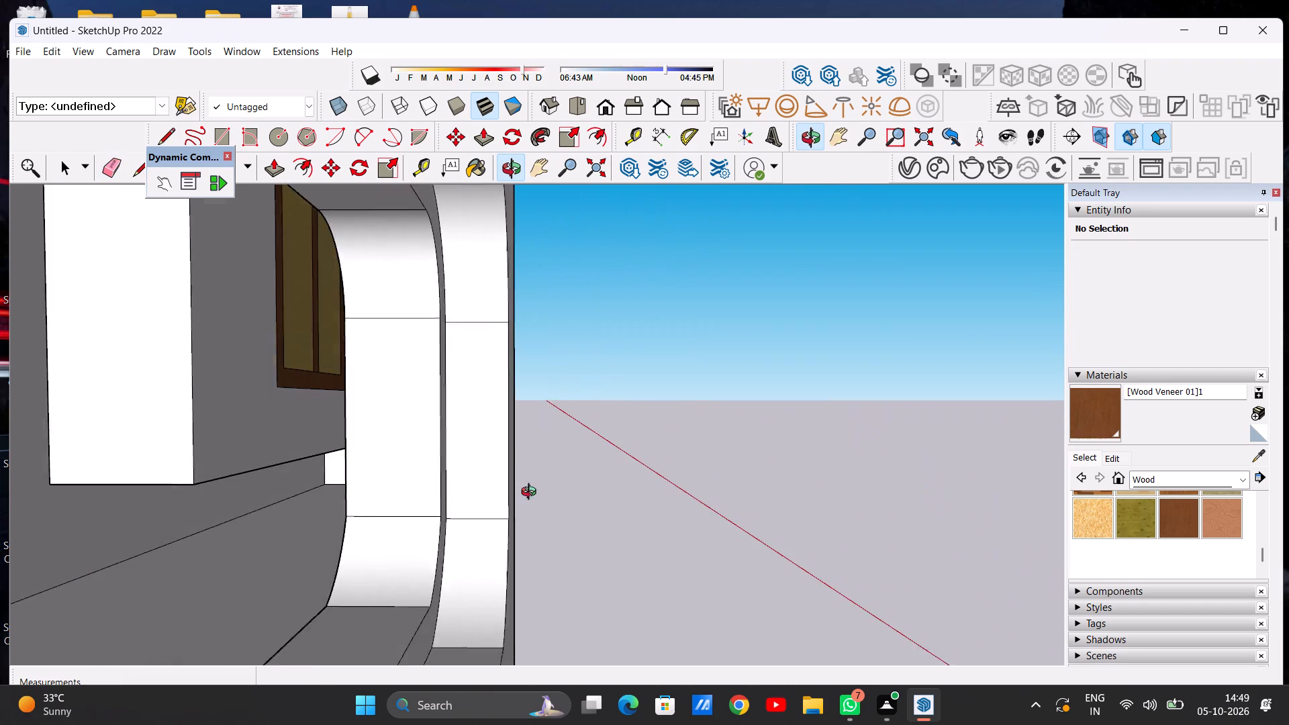
{"action": "middle_click_drag", "start_coordinate": [532, 493], "coordinate": [536, 493]}
{"action": "middle_click_drag", "start_coordinate": [282, 523], "coordinate": [313, 495]}
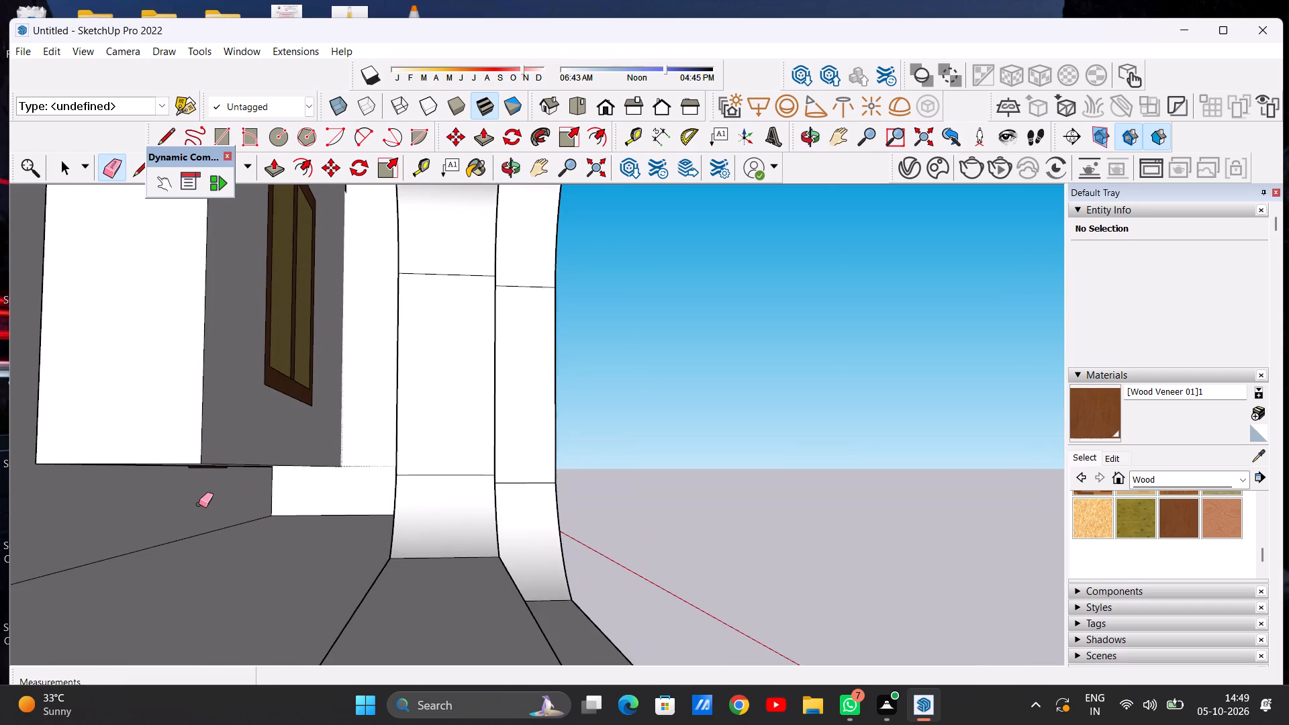
{"action": "scroll", "coordinate": [195, 499], "scroll_direction": "up", "scroll_amount": 6}
{"action": "scroll", "coordinate": [199, 442], "scroll_direction": "up", "scroll_amount": 4}
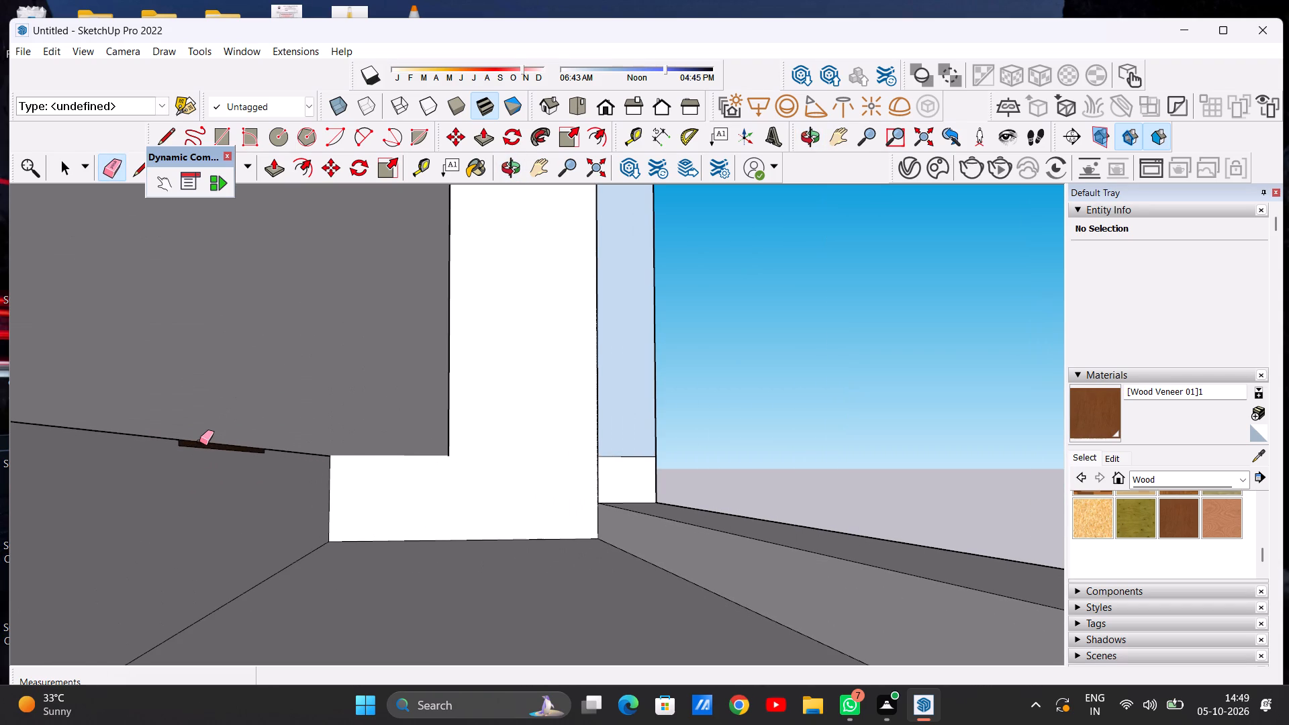
{"action": "key", "text": "p"}
{"action": "left_click", "coordinate": [238, 379]}
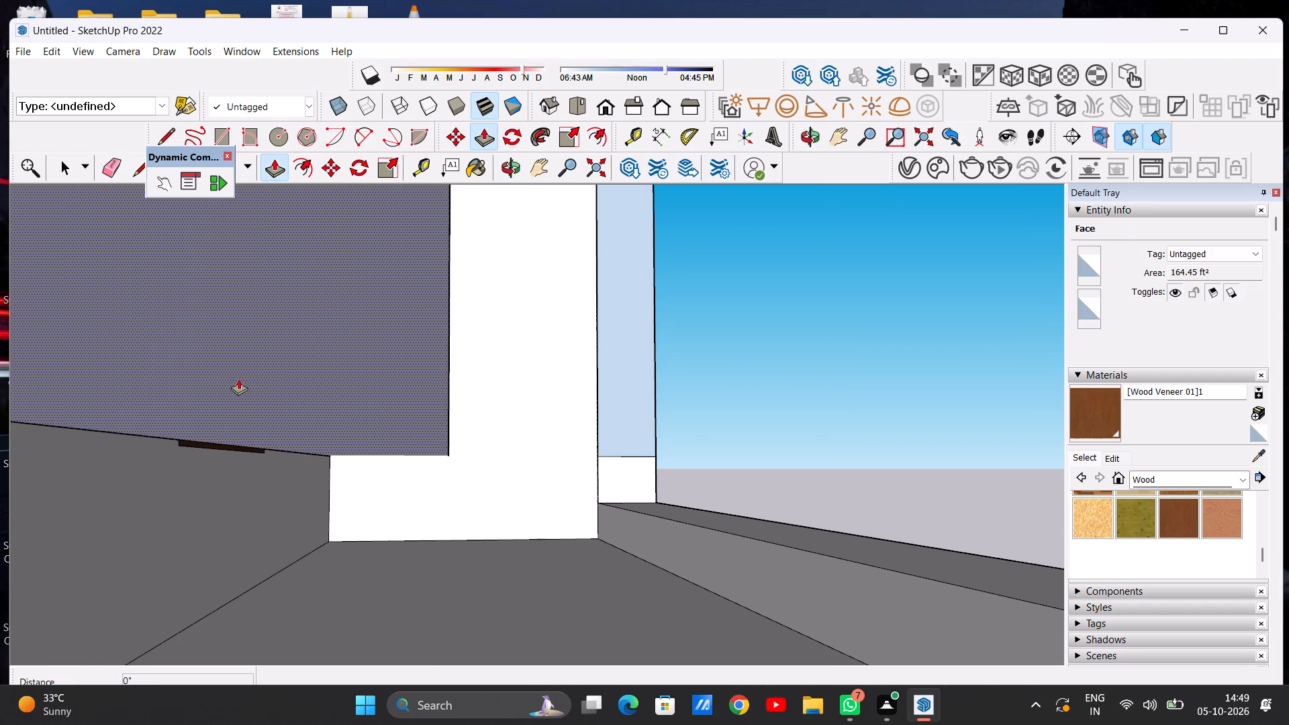
{"action": "left_click", "coordinate": [259, 428]}
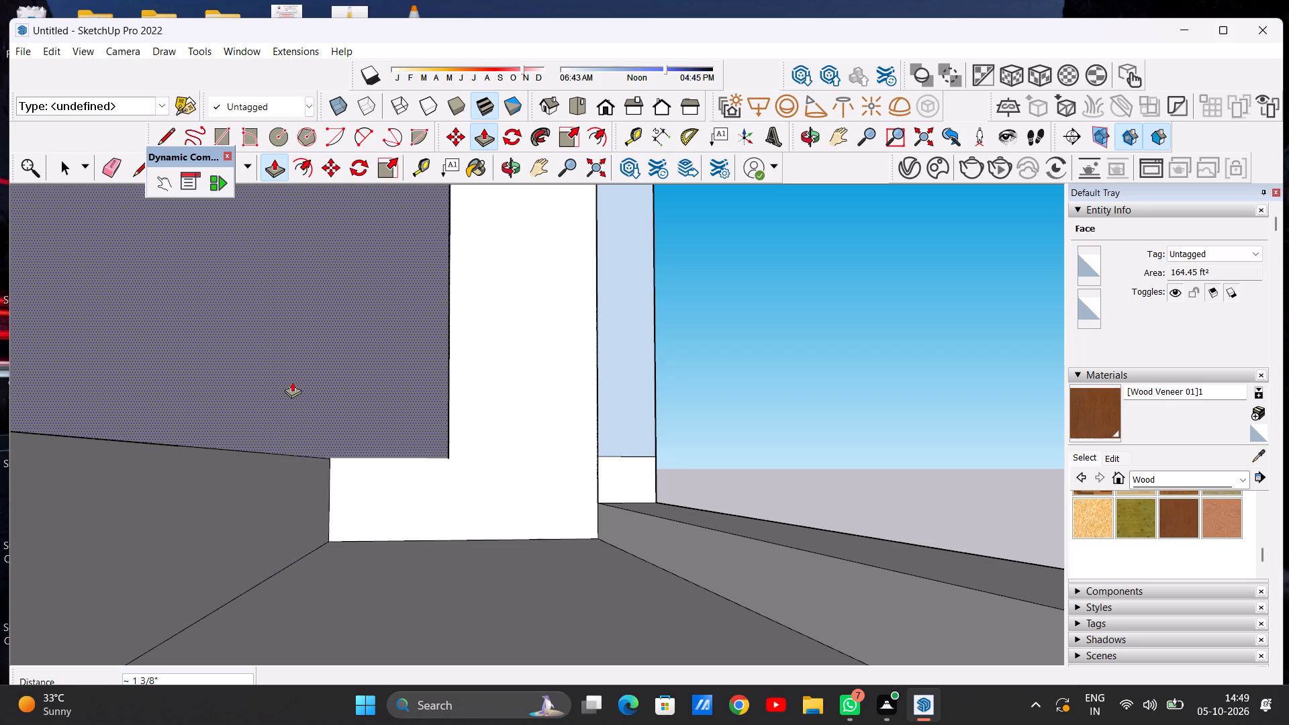
{"action": "left_click", "coordinate": [293, 380]}
{"action": "scroll", "coordinate": [293, 487], "scroll_direction": "down", "scroll_amount": 8}
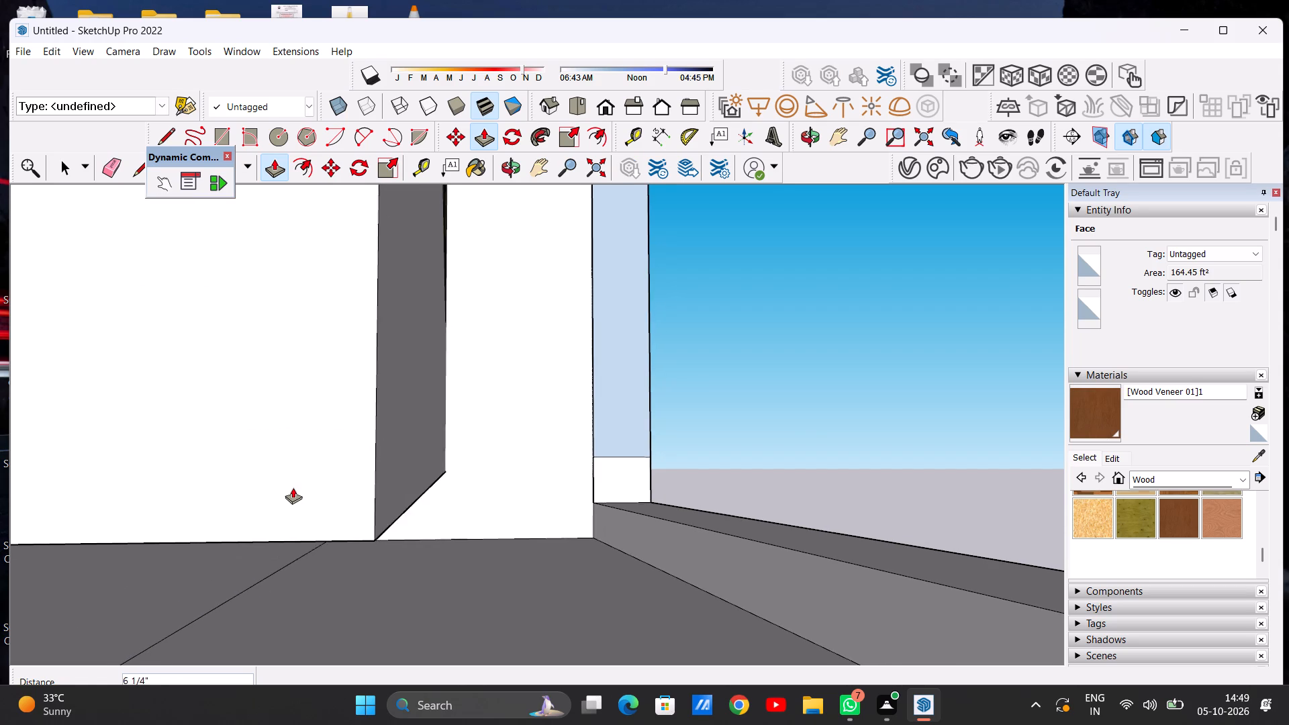
{"action": "scroll", "coordinate": [293, 487], "scroll_direction": "down", "scroll_amount": 9}
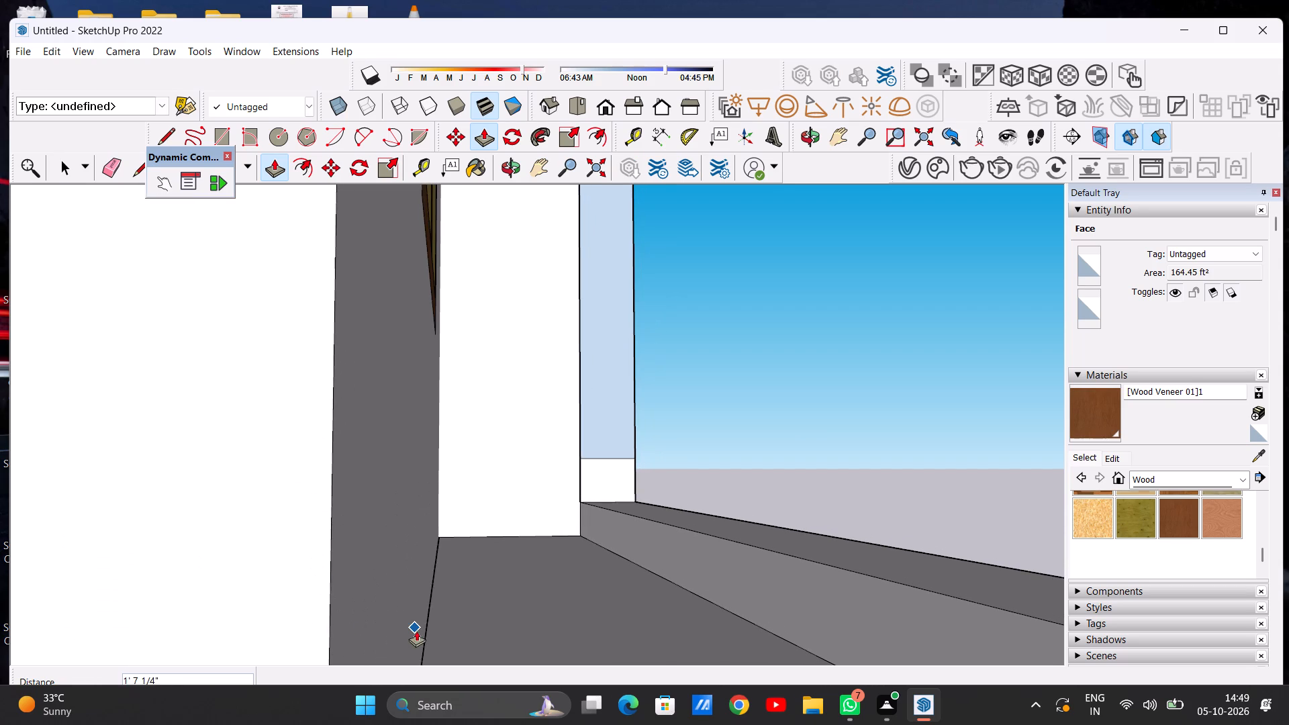
{"action": "left_click", "coordinate": [422, 642]}
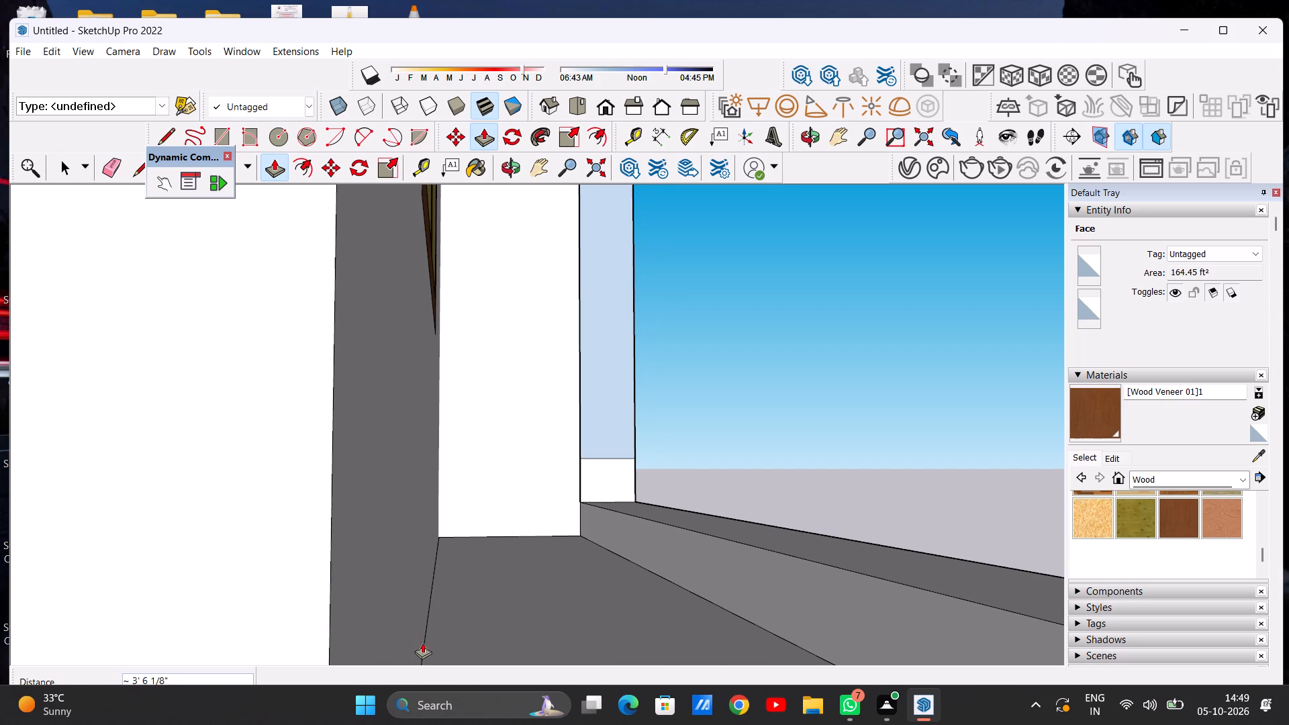
{"action": "key", "text": "space"}
Examine the open balcony and its extended back wall from the front, from above and beside the rounded balcony opening.
{"action": "scroll", "coordinate": [376, 581], "scroll_direction": "down", "scroll_amount": 20}
{"action": "scroll", "coordinate": [376, 581], "scroll_direction": "down", "scroll_amount": 9}
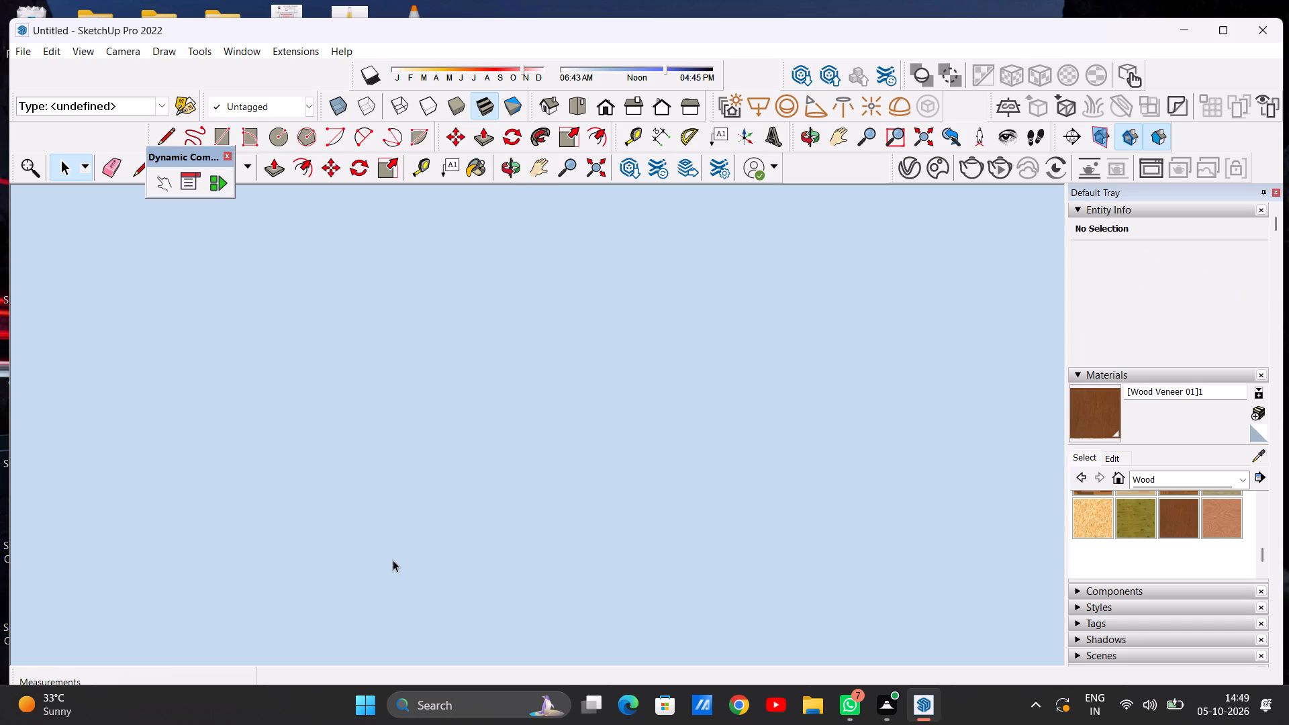
{"action": "scroll", "coordinate": [393, 560], "scroll_direction": "down", "scroll_amount": 20}
{"action": "scroll", "coordinate": [393, 560], "scroll_direction": "down", "scroll_amount": 20}
{"action": "scroll", "coordinate": [393, 560], "scroll_direction": "down", "scroll_amount": 1}
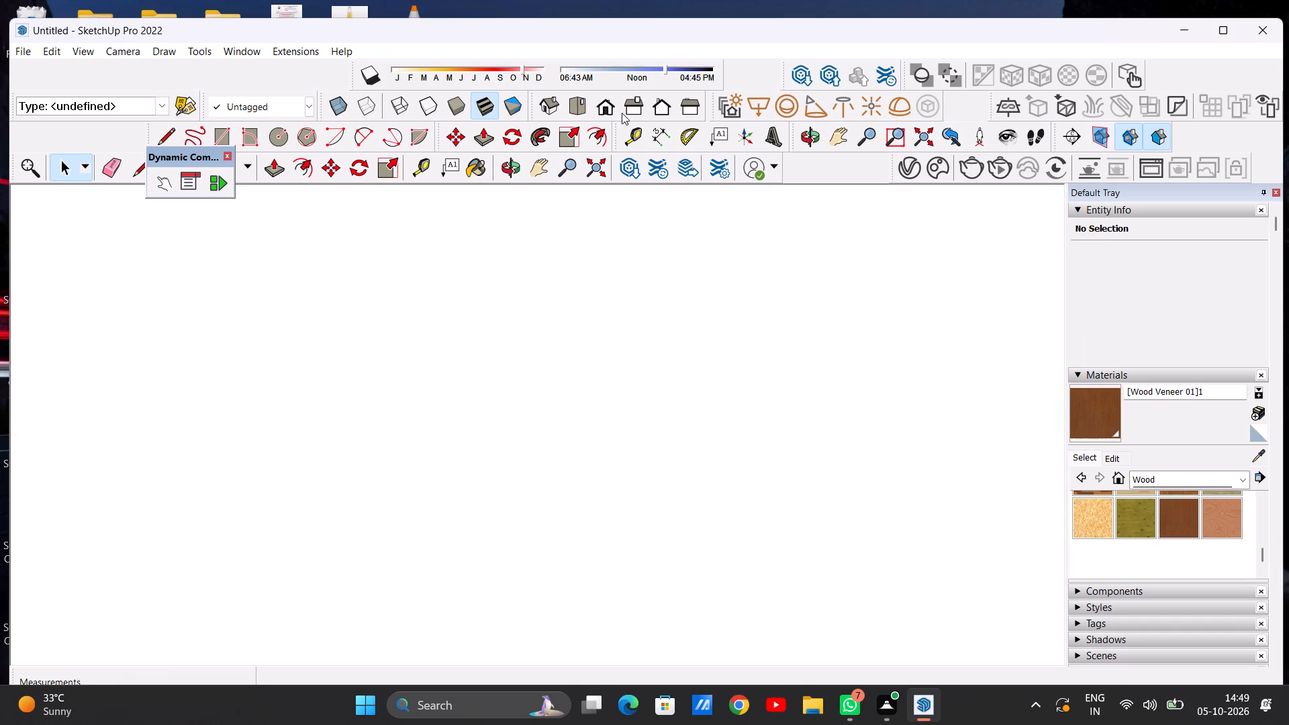
{"action": "left_click", "coordinate": [610, 109]}
{"action": "scroll", "coordinate": [545, 437], "scroll_direction": "down", "scroll_amount": 13}
{"action": "middle_click_drag", "start_coordinate": [548, 442], "coordinate": [590, 511]}
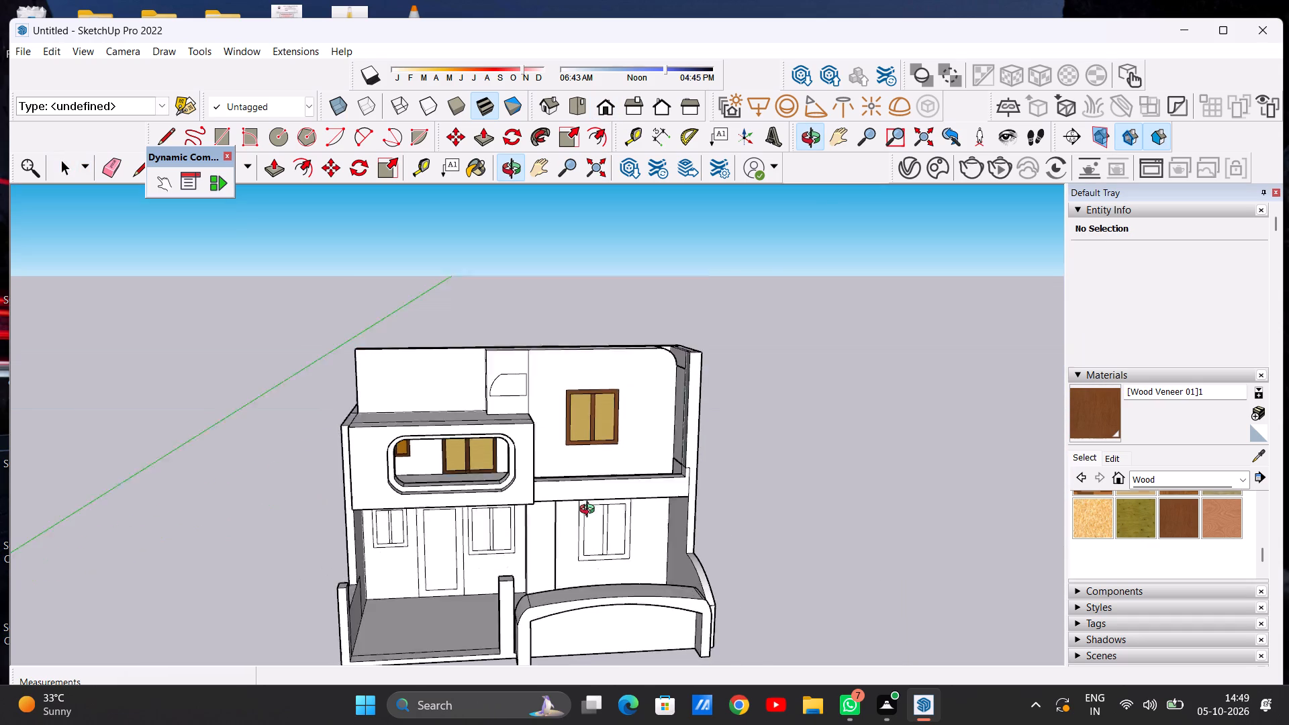
{"action": "middle_click_drag", "start_coordinate": [590, 511], "coordinate": [638, 550]}
{"action": "middle_click_drag", "start_coordinate": [411, 428], "coordinate": [559, 455]}
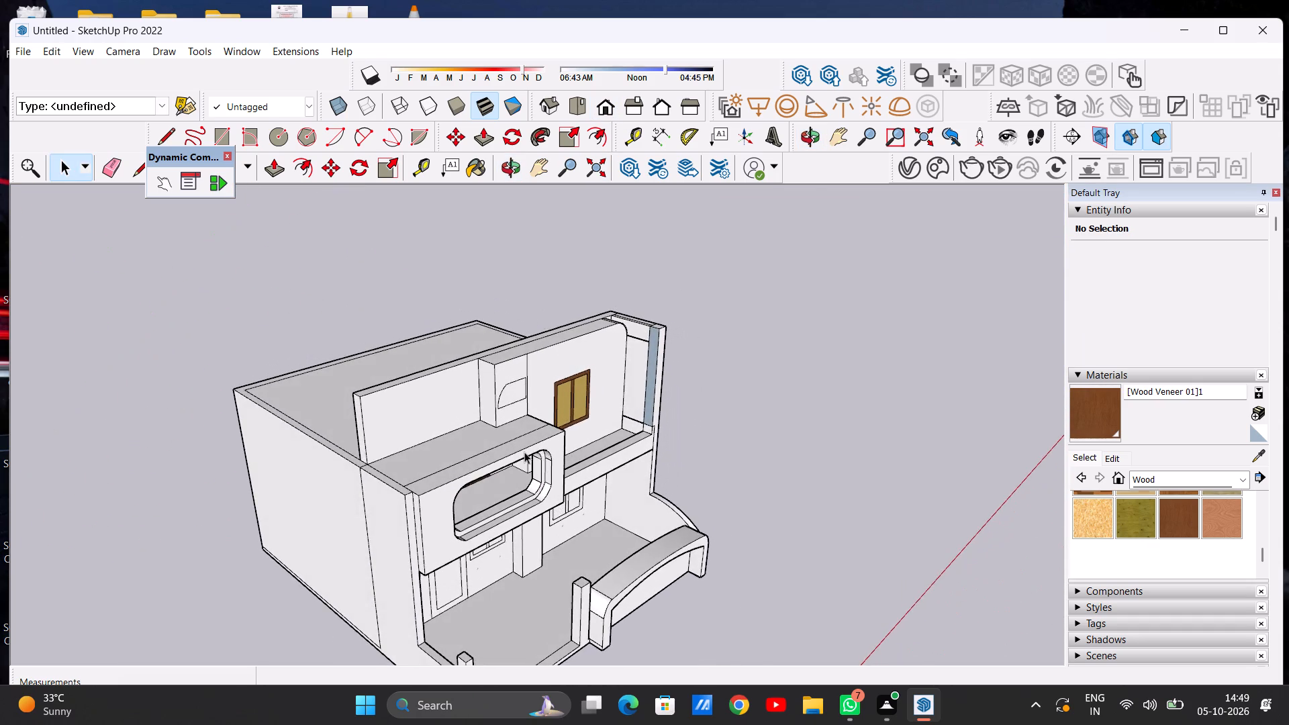
{"action": "scroll", "coordinate": [511, 494], "scroll_direction": "up", "scroll_amount": 19}
{"action": "middle_click_drag", "start_coordinate": [512, 467], "coordinate": [530, 400]}
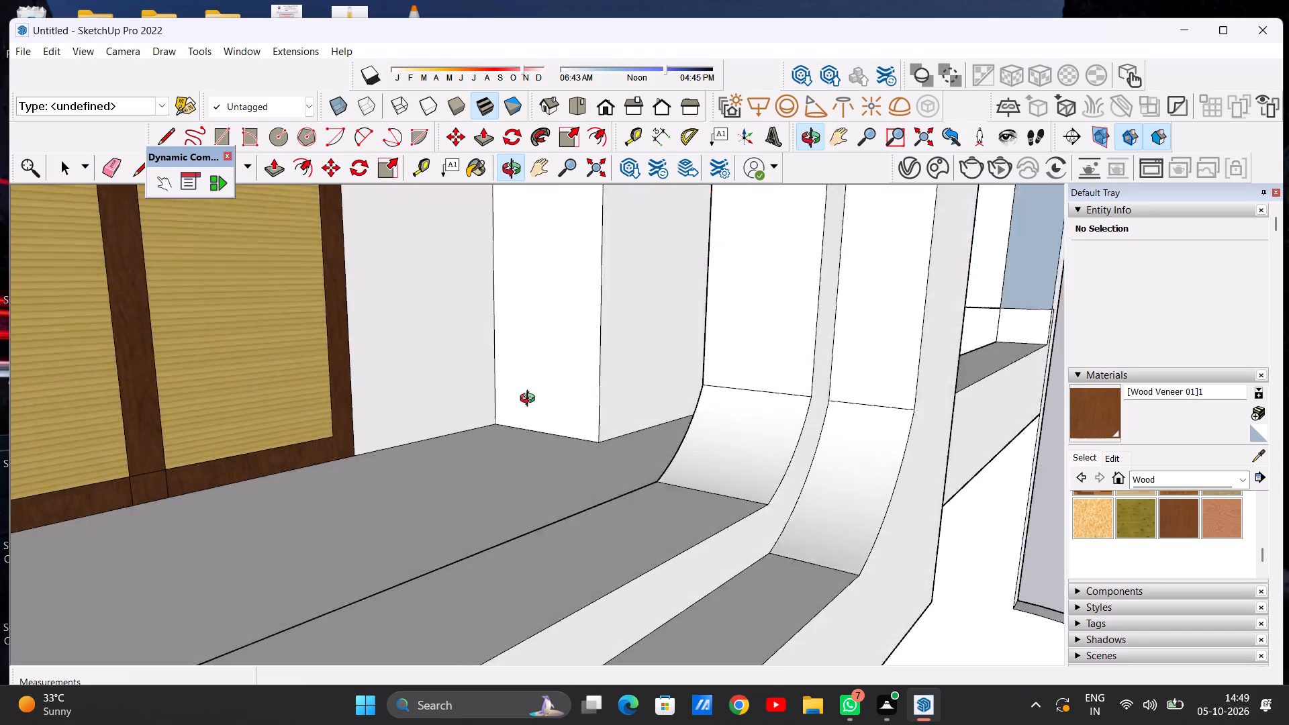
{"action": "middle_click_drag", "start_coordinate": [530, 400], "coordinate": [286, 432]}
{"action": "scroll", "coordinate": [349, 489], "scroll_direction": "down", "scroll_amount": 17}
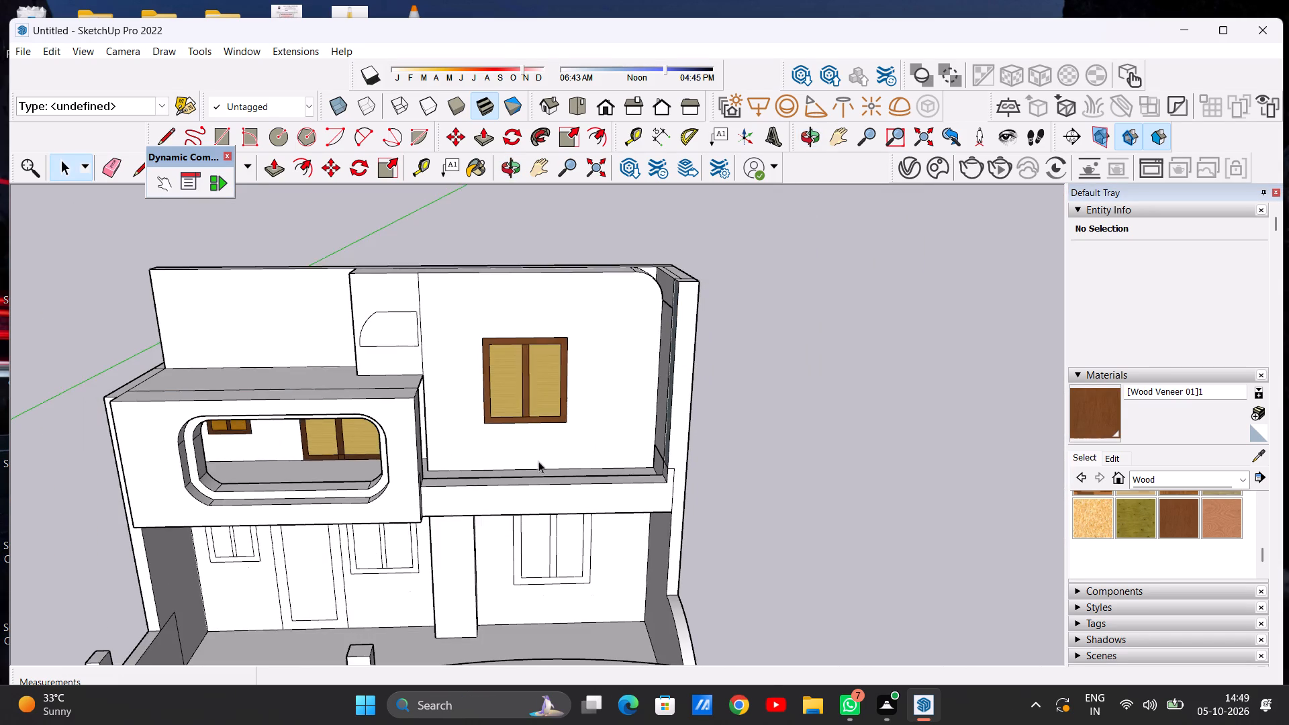
{"action": "middle_click_drag", "start_coordinate": [533, 460], "coordinate": [557, 526]}
{"action": "scroll", "coordinate": [579, 473], "scroll_direction": "up", "scroll_amount": 12}
{"action": "middle_click", "coordinate": [594, 458]}
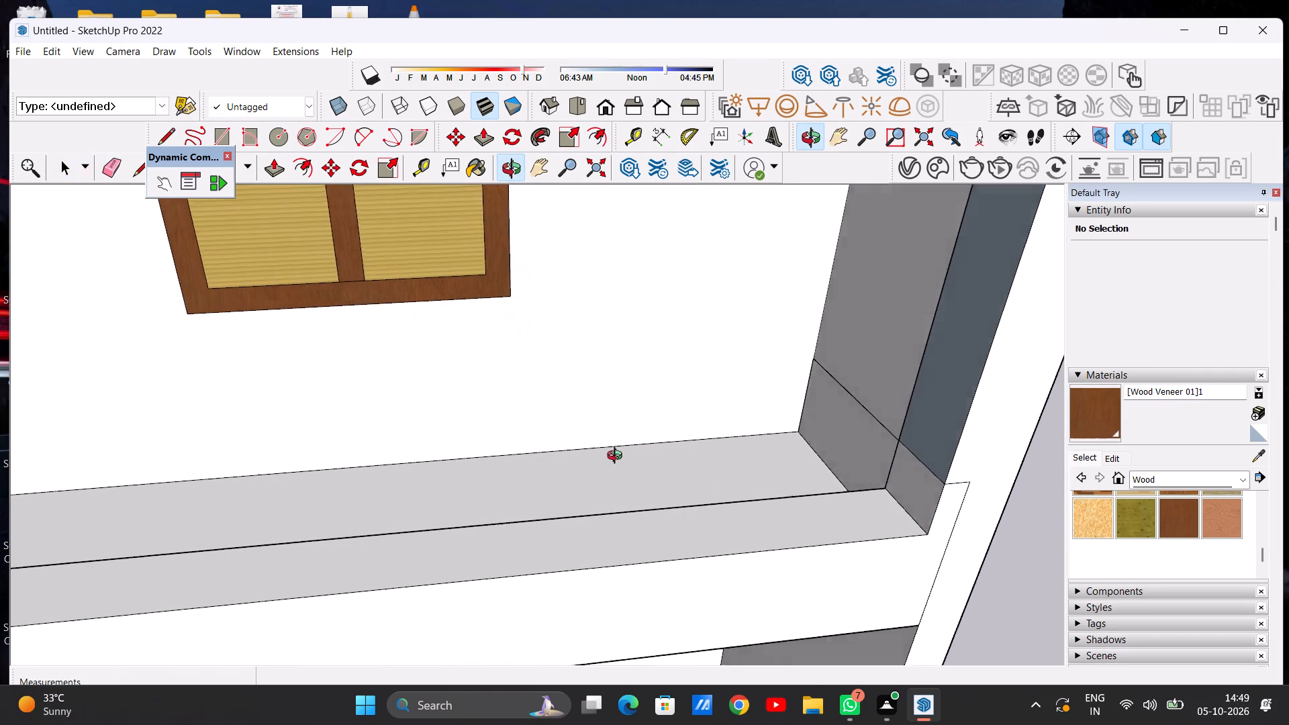
{"action": "scroll", "coordinate": [550, 450], "scroll_direction": "down", "scroll_amount": 15}
{"action": "scroll", "coordinate": [558, 495], "scroll_direction": "up", "scroll_amount": 5}
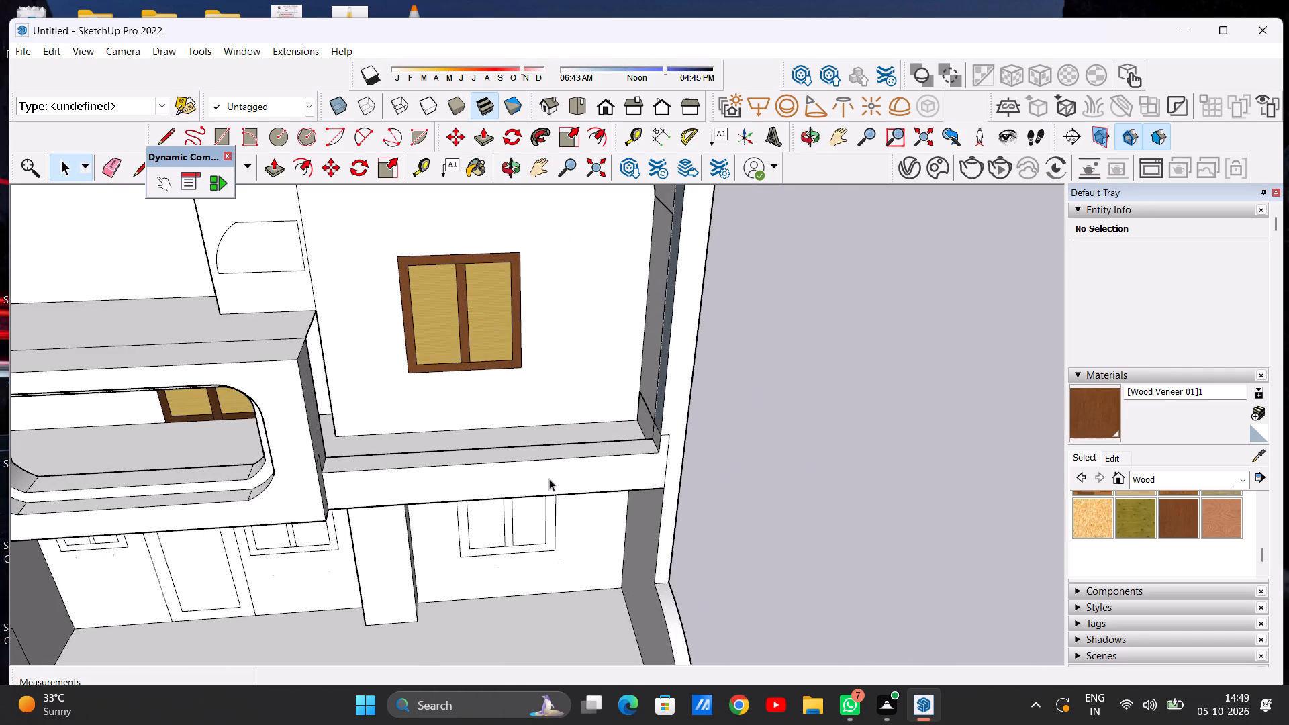
{"action": "scroll", "coordinate": [577, 468], "scroll_direction": "up", "scroll_amount": 5}
{"action": "middle_click_drag", "start_coordinate": [571, 462], "coordinate": [553, 516]}
{"action": "scroll", "coordinate": [598, 481], "scroll_direction": "up", "scroll_amount": 6}
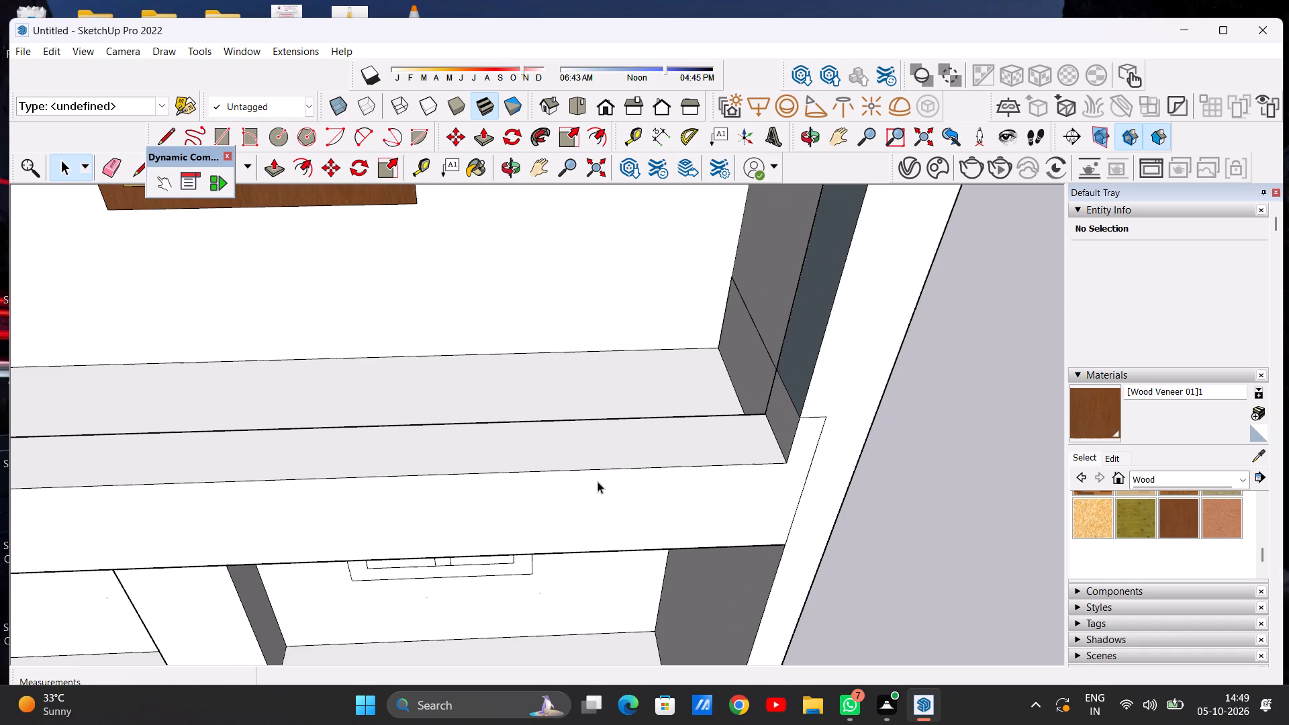
{"action": "scroll", "coordinate": [502, 546], "scroll_direction": "down", "scroll_amount": 14}
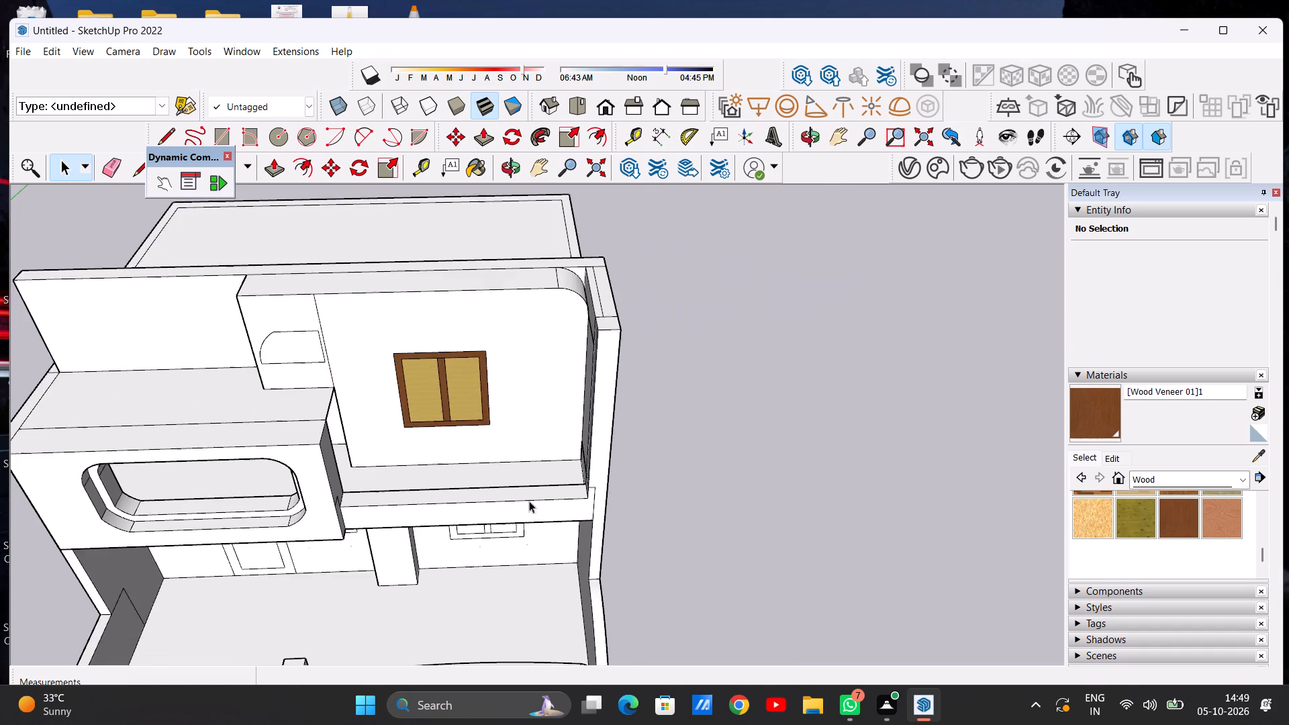
Push/Pull the top face of the open balcony's parapet upward about 3' 3".
{"action": "middle_click_drag", "start_coordinate": [477, 577], "coordinate": [607, 432]}
{"action": "scroll", "coordinate": [607, 452], "scroll_direction": "up", "scroll_amount": 8}
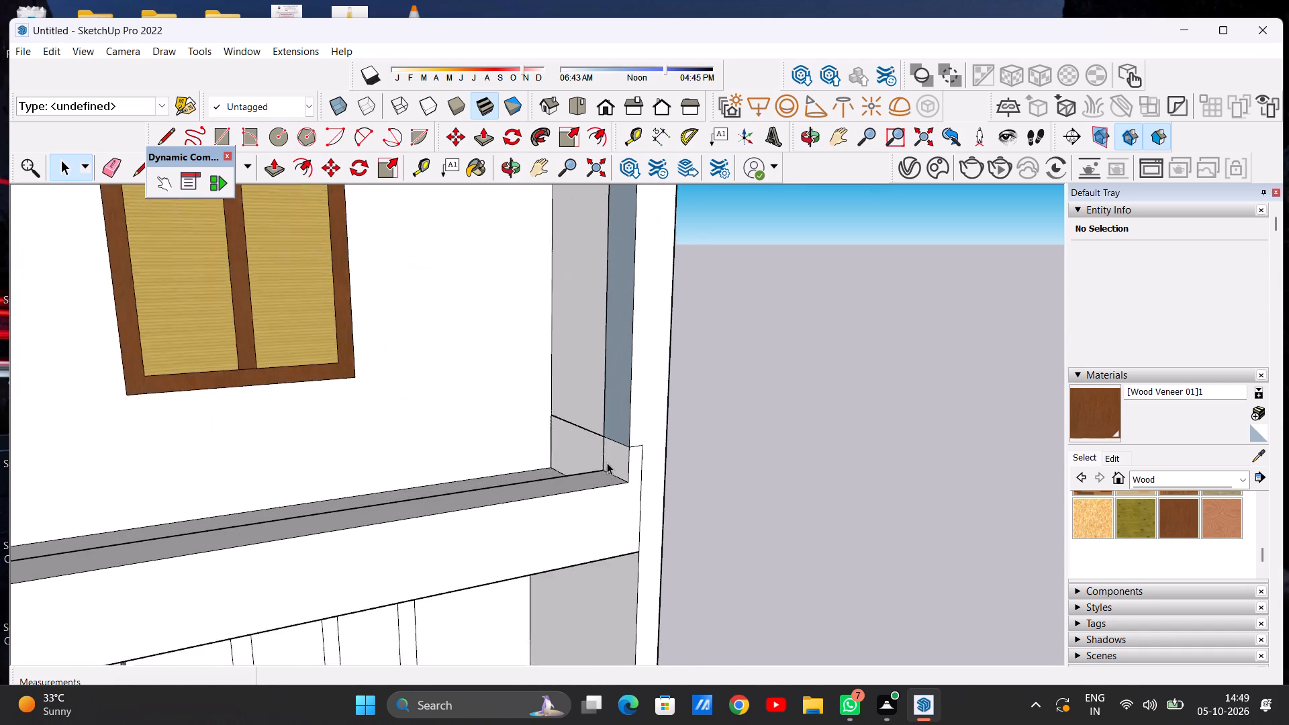
{"action": "scroll", "coordinate": [607, 463], "scroll_direction": "up", "scroll_amount": 2}
{"action": "key", "text": "p"}
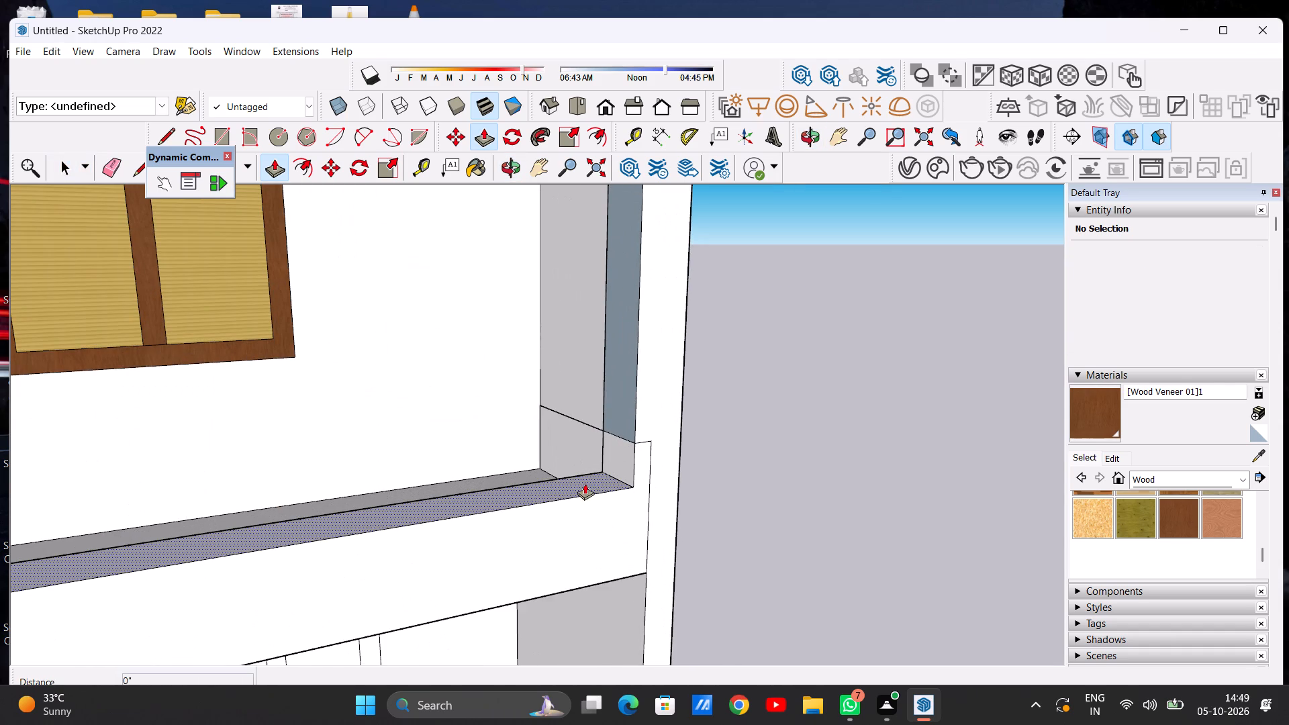
{"action": "left_click", "coordinate": [585, 483]}
{"action": "left_click", "coordinate": [635, 416]}
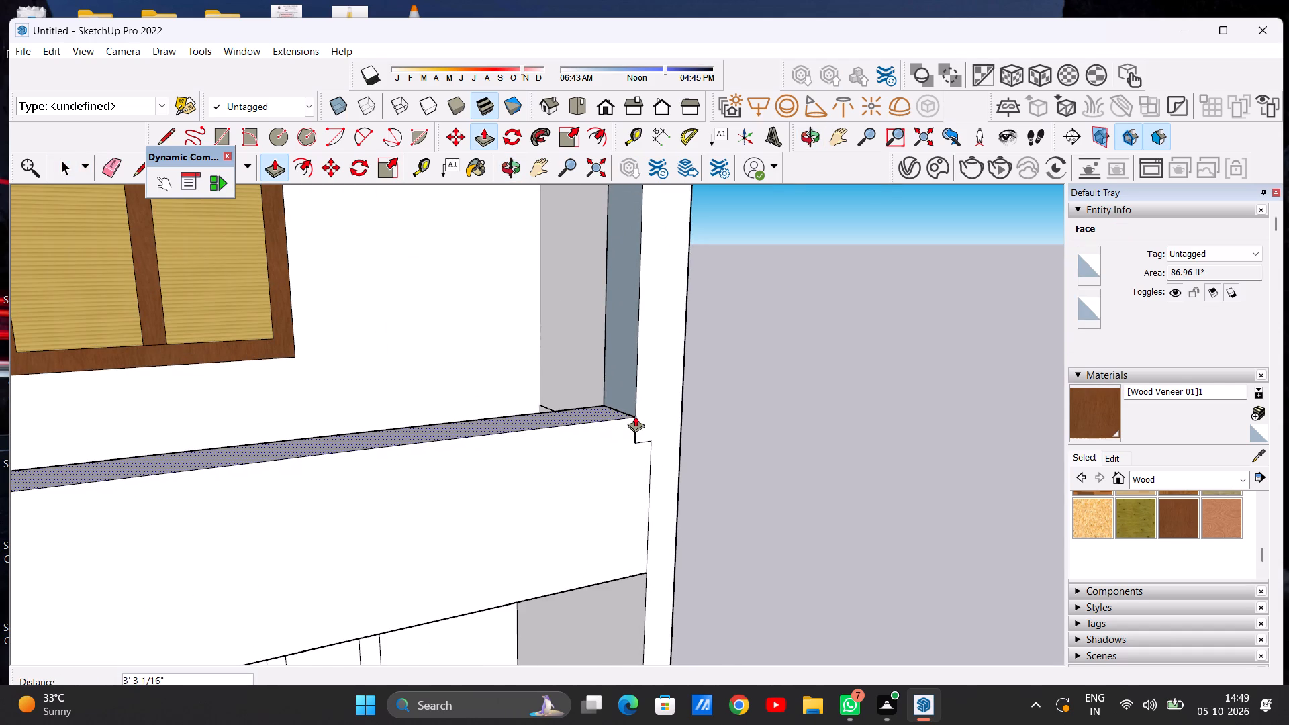
{"action": "key", "text": "space"}
Examine the whole facade with the raised open-balcony parapet from the front and at closer range.
{"action": "scroll", "coordinate": [495, 494], "scroll_direction": "down", "scroll_amount": 18}
{"action": "middle_click_drag", "start_coordinate": [504, 517], "coordinate": [416, 467]}
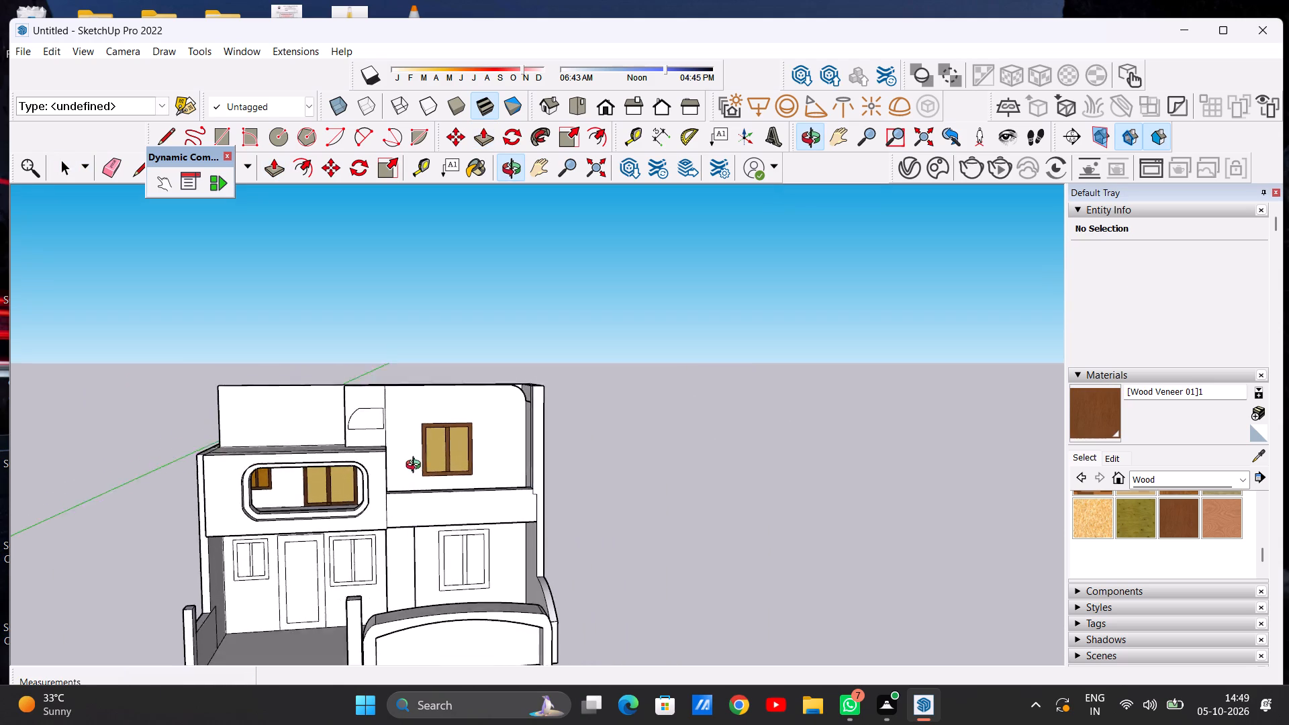
{"action": "middle_click_drag", "start_coordinate": [416, 467], "coordinate": [415, 481]}
{"action": "scroll", "coordinate": [463, 508], "scroll_direction": "down", "scroll_amount": 9}
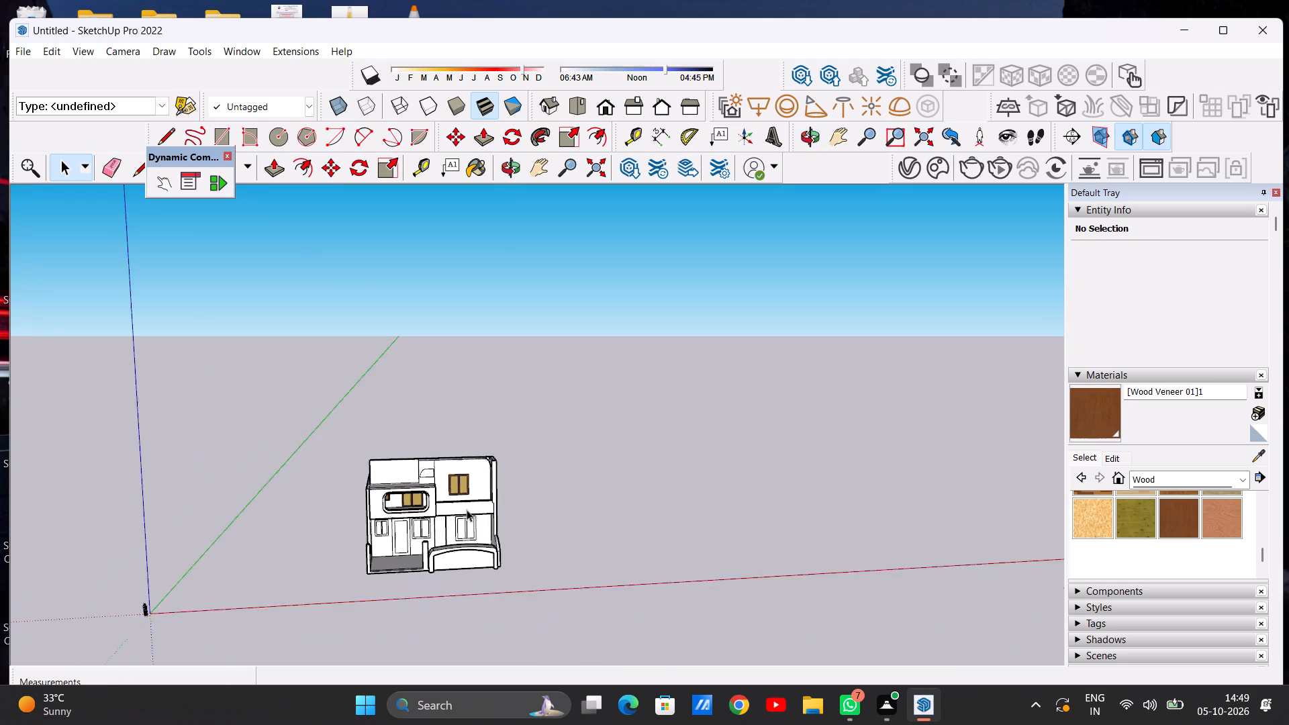
{"action": "scroll", "coordinate": [467, 510], "scroll_direction": "down", "scroll_amount": 5}
{"action": "scroll", "coordinate": [449, 477], "scroll_direction": "up", "scroll_amount": 12}
{"action": "middle_click_drag", "start_coordinate": [502, 510], "coordinate": [430, 485]}
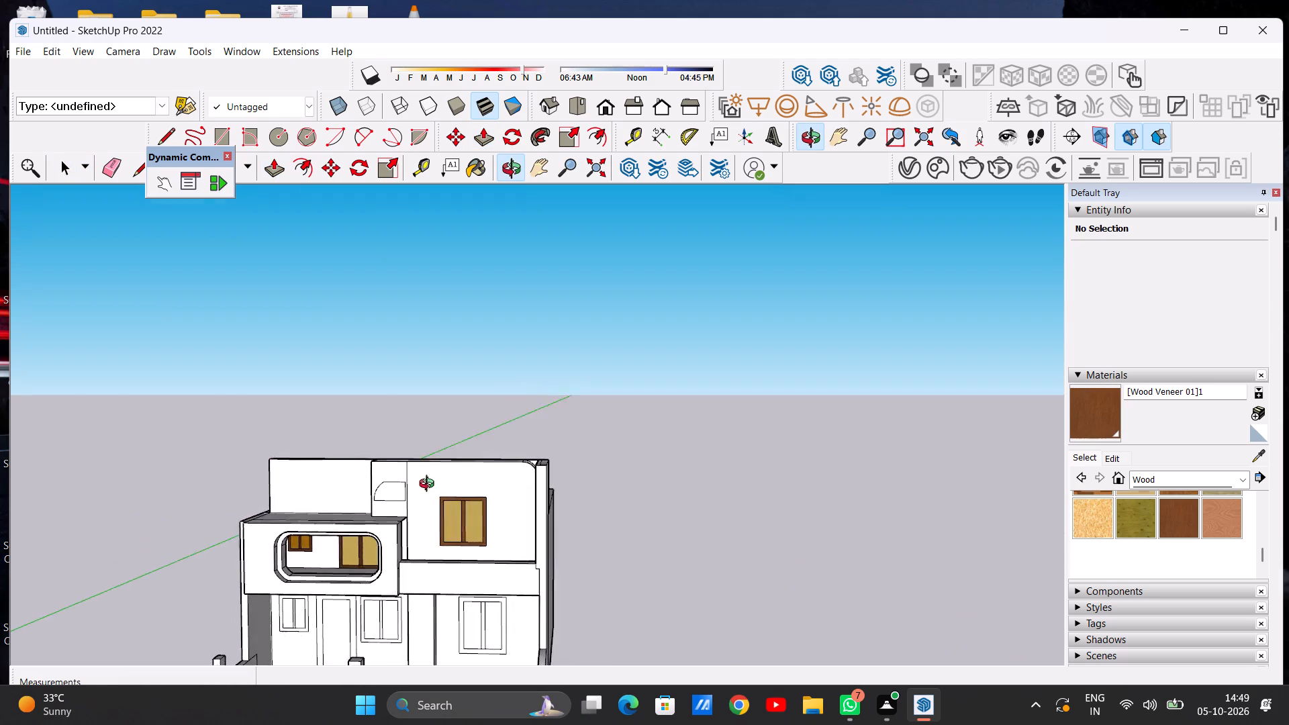
{"action": "middle_click_drag", "start_coordinate": [430, 485], "coordinate": [497, 500]}
{"action": "scroll", "coordinate": [472, 522], "scroll_direction": "up", "scroll_amount": 6}
{"action": "middle_click_drag", "start_coordinate": [501, 546], "coordinate": [455, 520]}
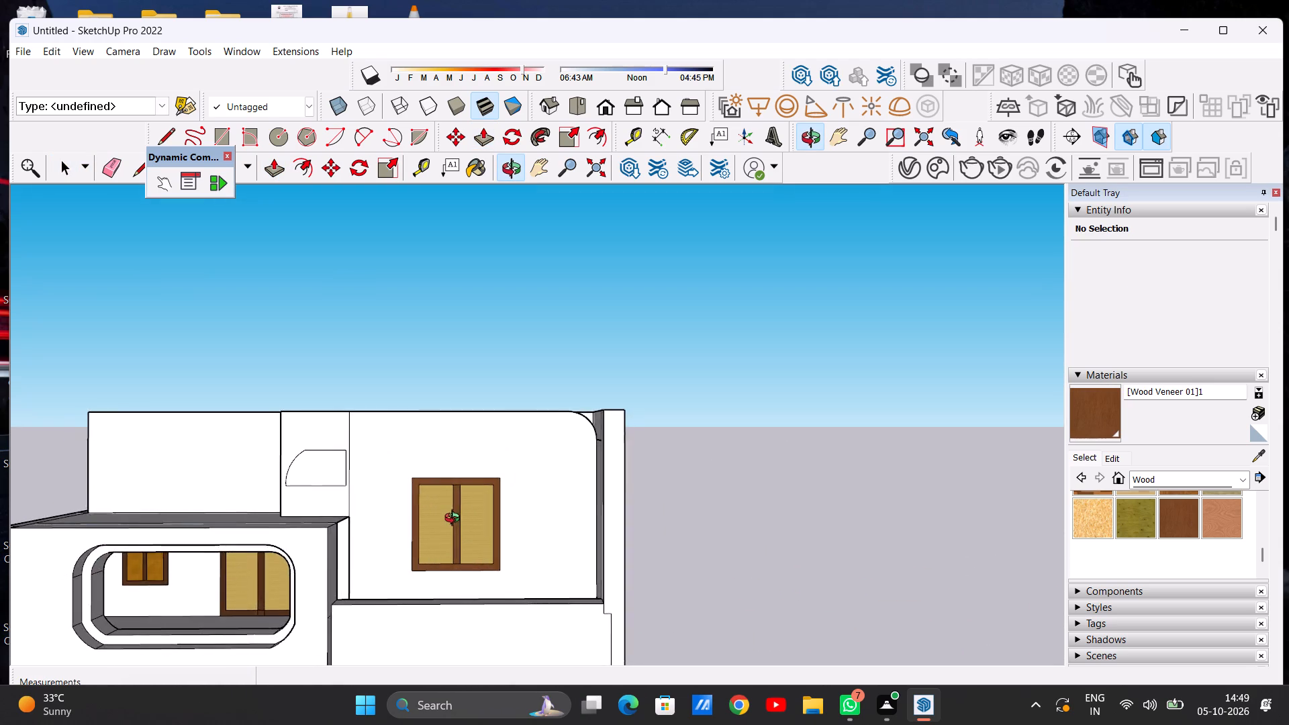
{"action": "middle_click_drag", "start_coordinate": [455, 520], "coordinate": [469, 542]}
{"action": "scroll", "coordinate": [403, 593], "scroll_direction": "down", "scroll_amount": 6}
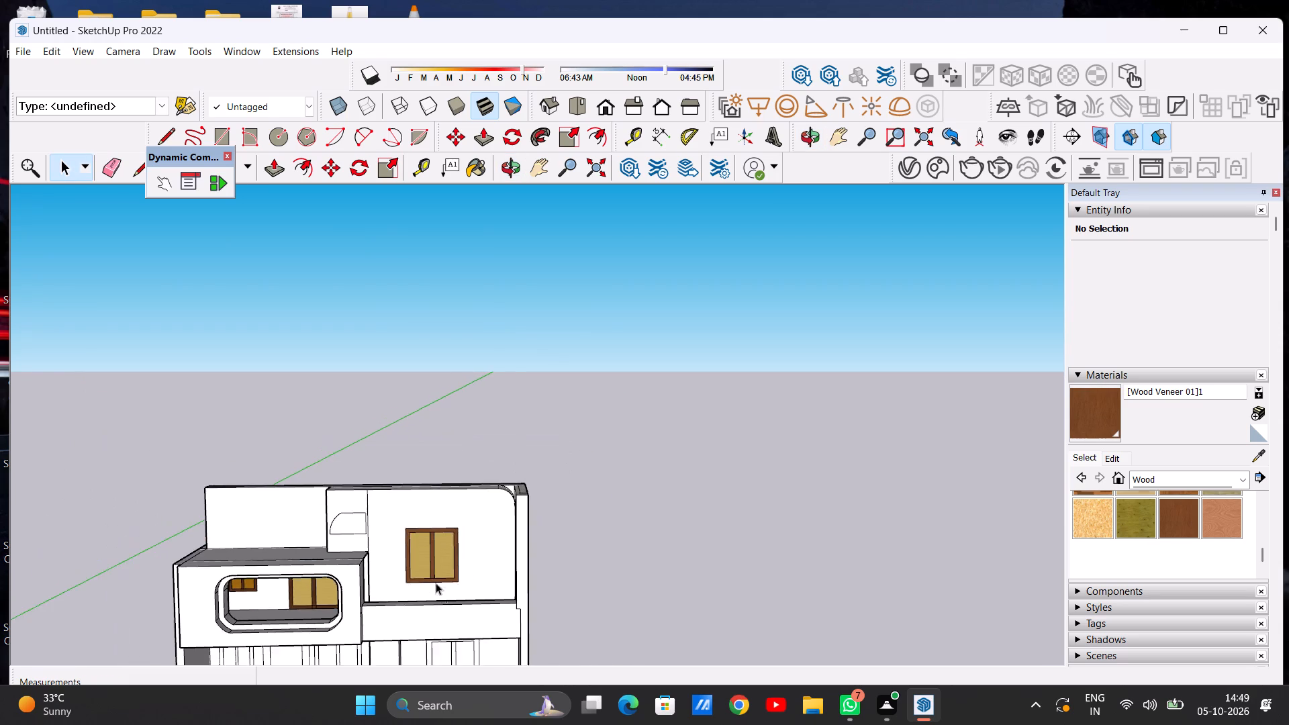
Erase all edges of the wooden two-pane window on the upper wall above the open balcony, leaving that wall plain.
{"action": "scroll", "coordinate": [452, 551], "scroll_direction": "up", "scroll_amount": 13}
{"action": "scroll", "coordinate": [506, 541], "scroll_direction": "down", "scroll_amount": 7}
{"action": "scroll", "coordinate": [457, 548], "scroll_direction": "up", "scroll_amount": 7}
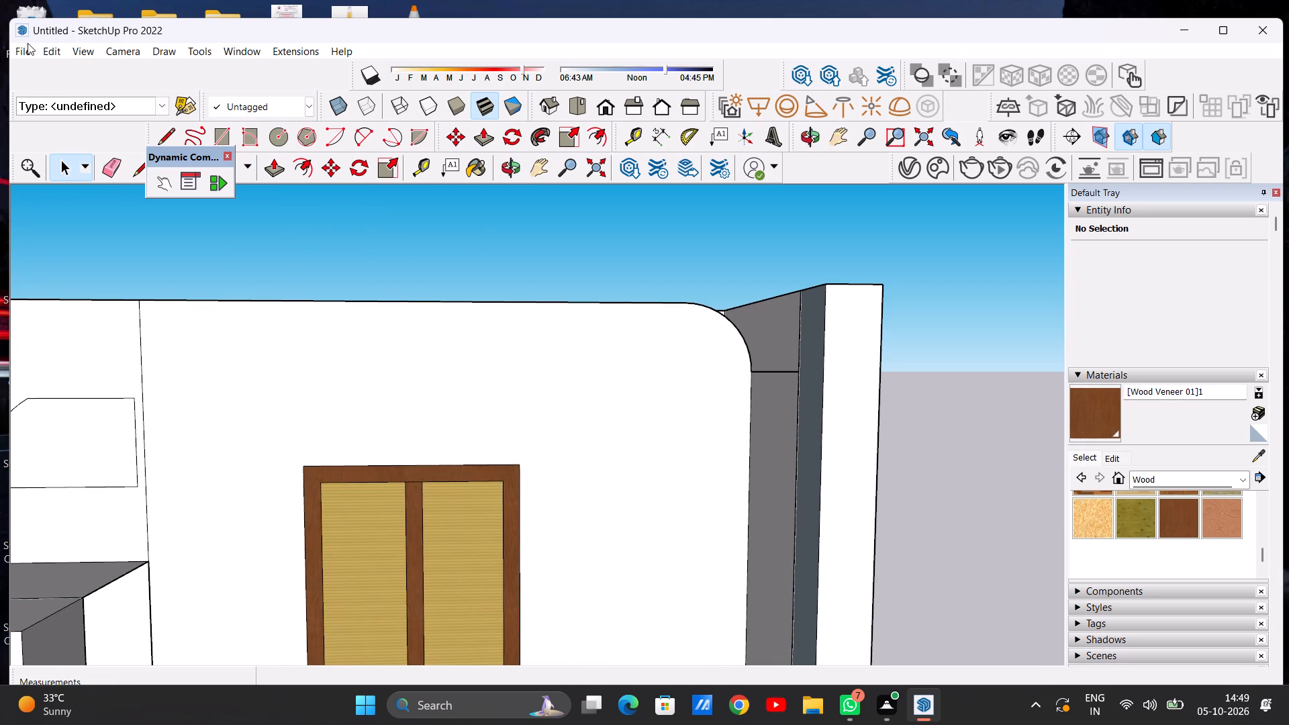
{"action": "left_click", "coordinate": [111, 172]}
{"action": "left_click_drag", "start_coordinate": [411, 461], "coordinate": [456, 548]}
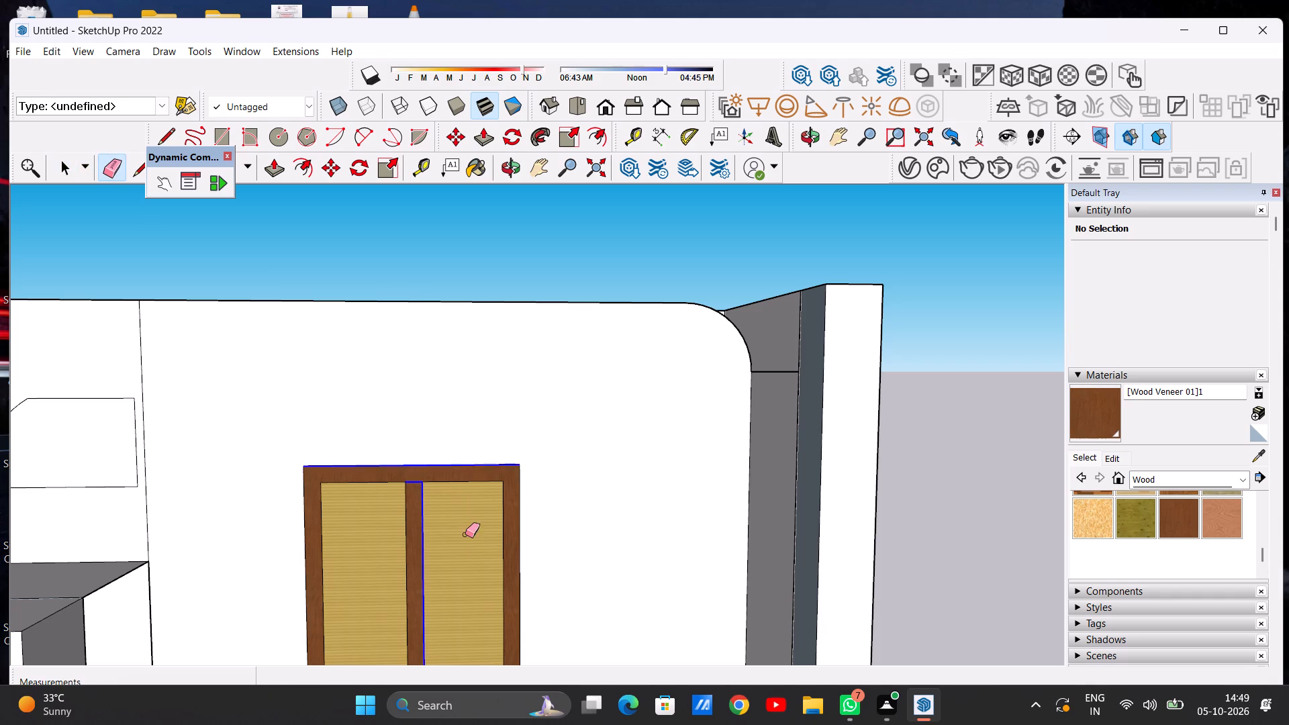
{"action": "left_click_drag", "start_coordinate": [473, 471], "coordinate": [491, 508]}
{"action": "left_click_drag", "start_coordinate": [525, 480], "coordinate": [464, 511]}
{"action": "left_click_drag", "start_coordinate": [296, 495], "coordinate": [442, 517]}
{"action": "left_click_drag", "start_coordinate": [346, 471], "coordinate": [352, 508]}
{"action": "left_click_drag", "start_coordinate": [262, 497], "coordinate": [352, 521]}
{"action": "left_click_drag", "start_coordinate": [354, 482], "coordinate": [367, 508]}
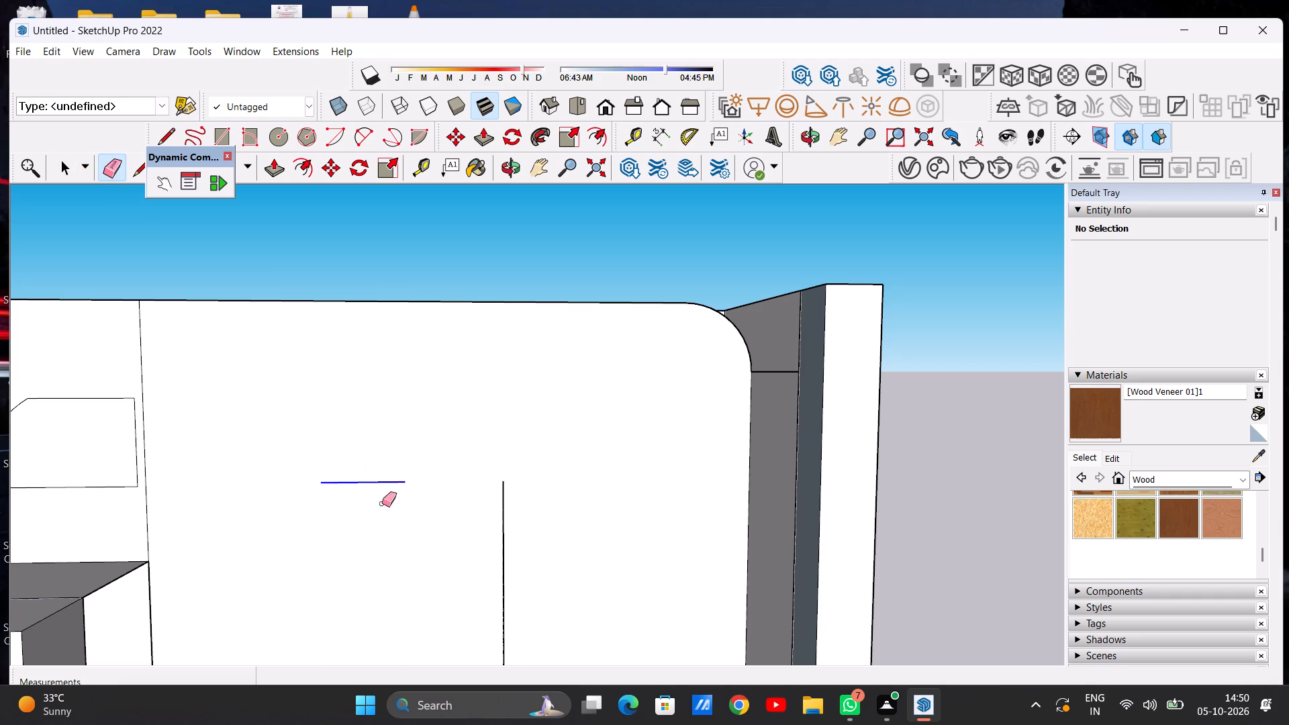
{"action": "left_click_drag", "start_coordinate": [403, 481], "coordinate": [457, 541]}
{"action": "left_click_drag", "start_coordinate": [534, 515], "coordinate": [479, 527]}
{"action": "scroll", "coordinate": [550, 477], "scroll_direction": "down", "scroll_amount": 7}
{"action": "scroll", "coordinate": [487, 573], "scroll_direction": "up", "scroll_amount": 7}
{"action": "left_click_drag", "start_coordinate": [487, 573], "coordinate": [490, 603]}
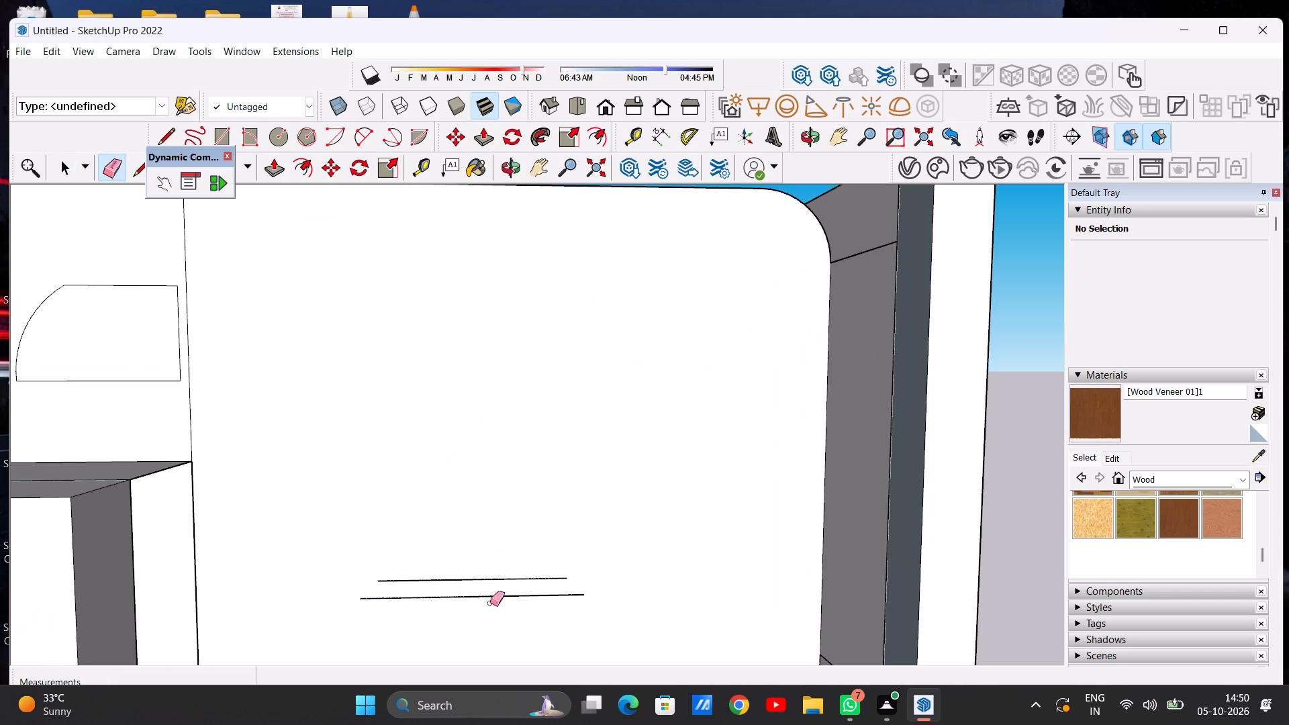
{"action": "left_click_drag", "start_coordinate": [490, 603], "coordinate": [491, 616]}
{"action": "scroll", "coordinate": [527, 560], "scroll_direction": "down", "scroll_amount": 16}
{"action": "scroll", "coordinate": [557, 539], "scroll_direction": "up", "scroll_amount": 4}
{"action": "key", "text": "space"}
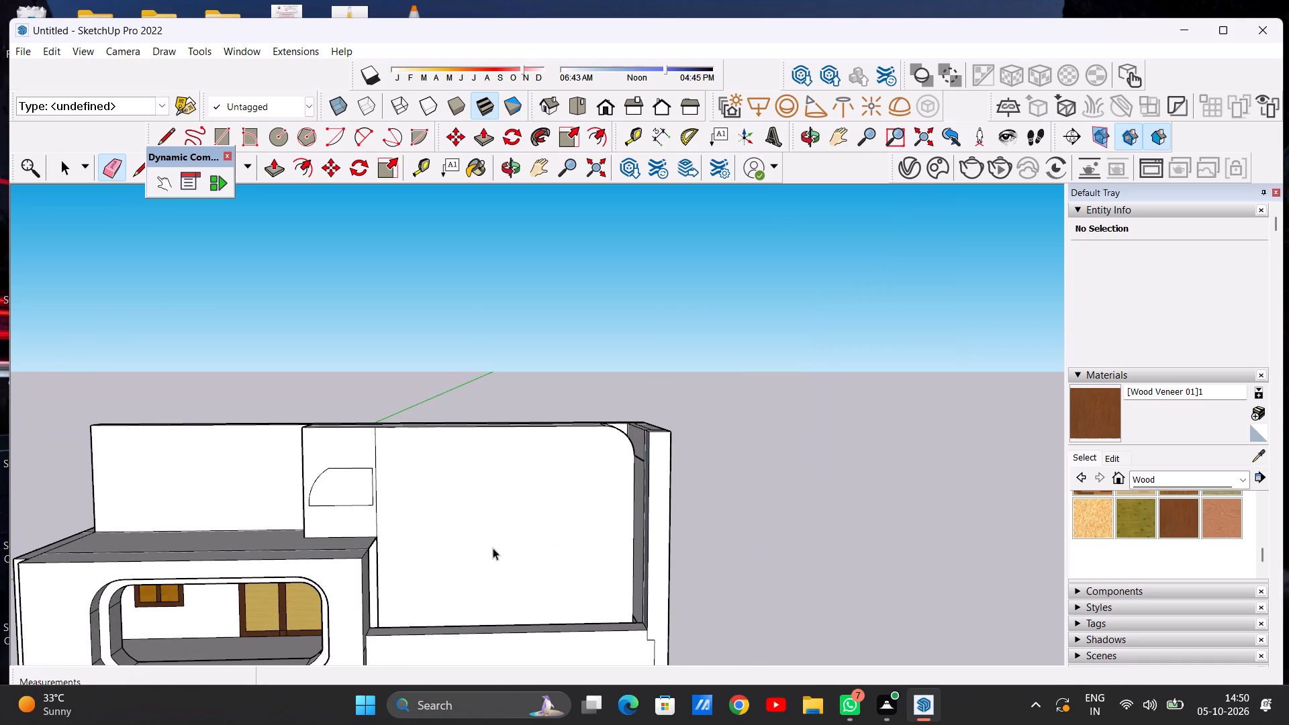
Draw a rectangle about 11' 7" wide and 13' 9" high on the plain upper wall above the open balcony.
{"action": "scroll", "coordinate": [504, 550], "scroll_direction": "down", "scroll_amount": 4}
{"action": "middle_click_drag", "start_coordinate": [502, 571], "coordinate": [510, 538]}
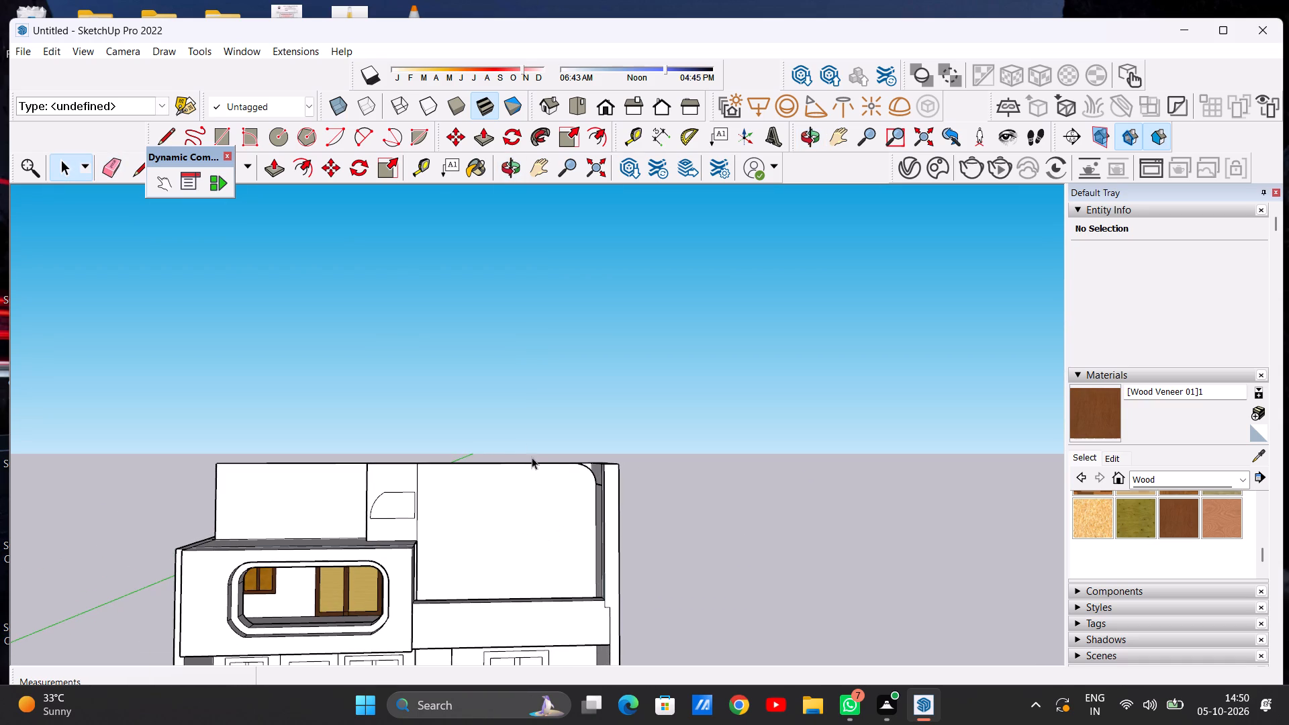
{"action": "left_click", "coordinate": [600, 106]}
{"action": "scroll", "coordinate": [556, 467], "scroll_direction": "down", "scroll_amount": 5}
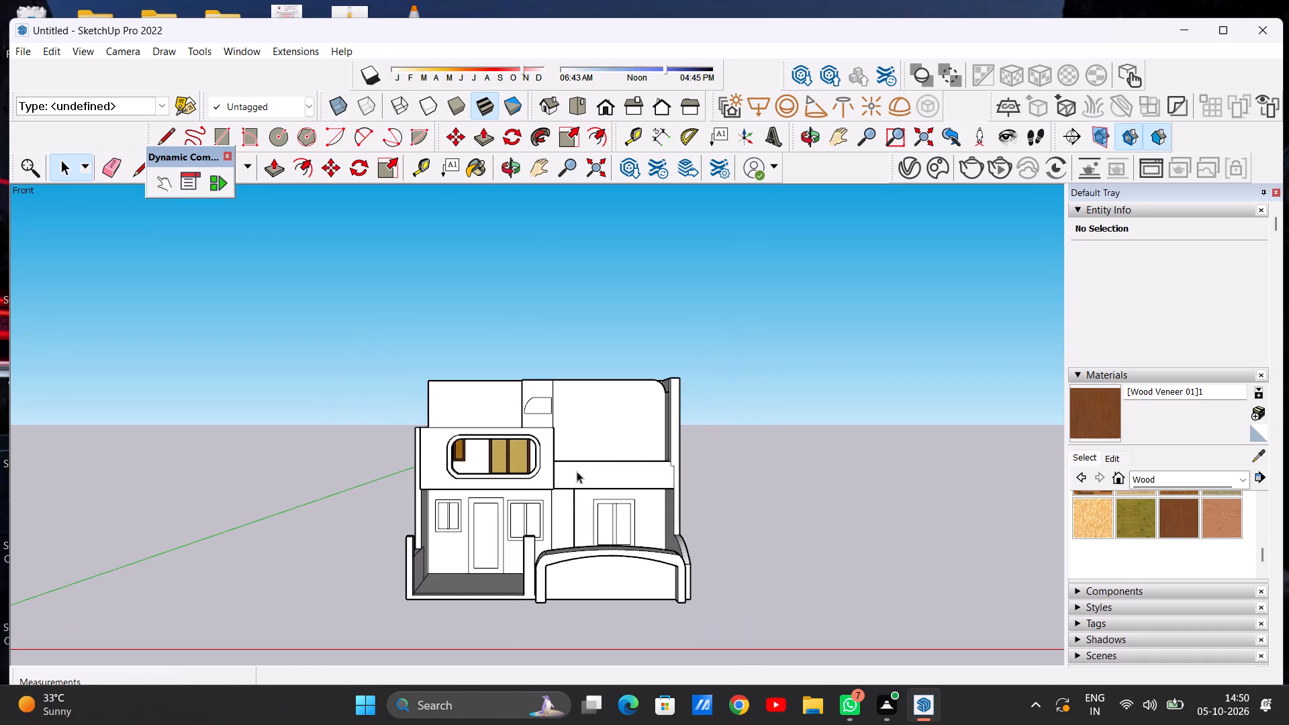
{"action": "scroll", "coordinate": [622, 416], "scroll_direction": "up", "scroll_amount": 8}
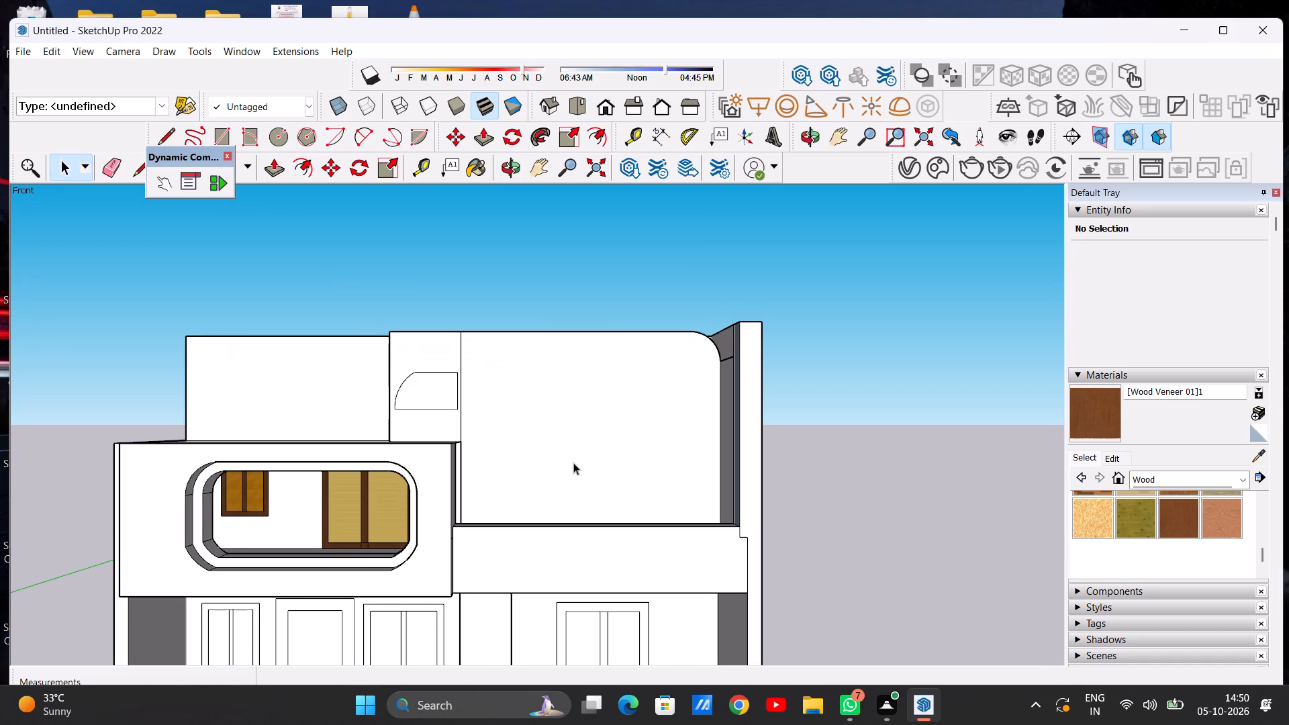
{"action": "middle_click_drag", "start_coordinate": [573, 463], "coordinate": [555, 653]}
{"action": "scroll", "coordinate": [594, 490], "scroll_direction": "up", "scroll_amount": 5}
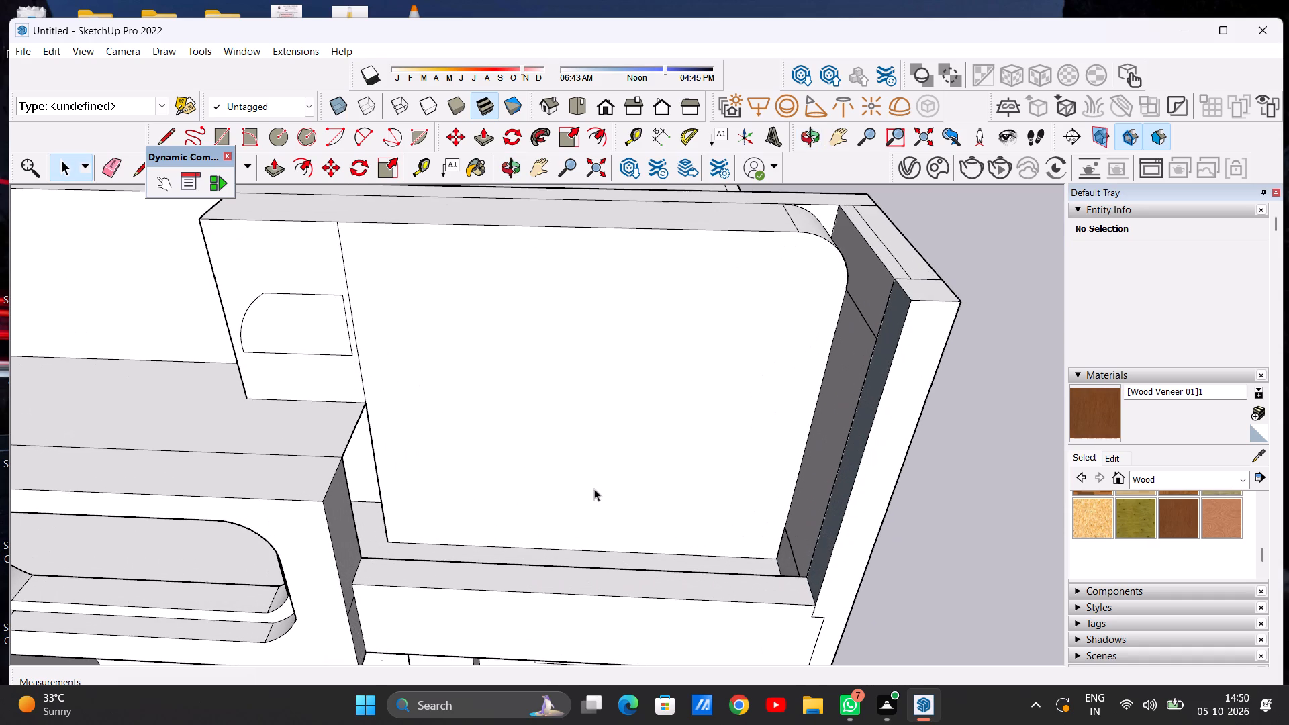
{"action": "left_click", "coordinate": [224, 136]}
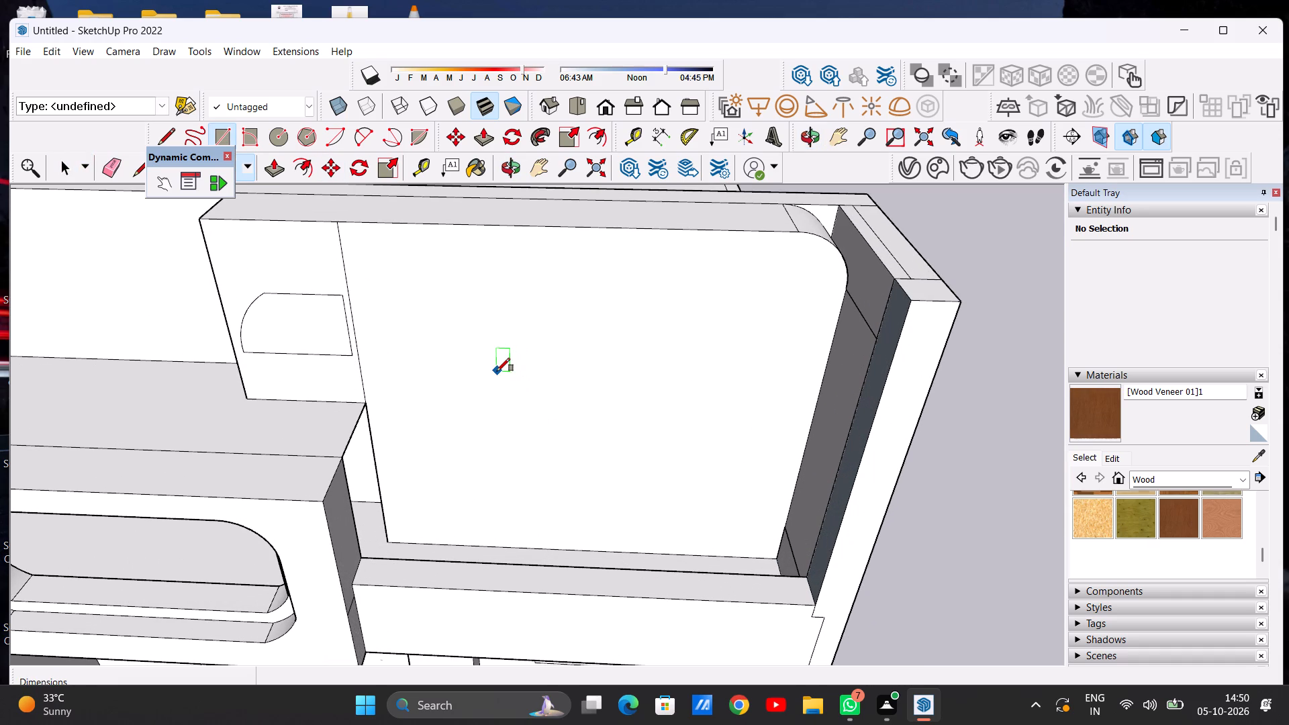
{"action": "left_click", "coordinate": [497, 371]}
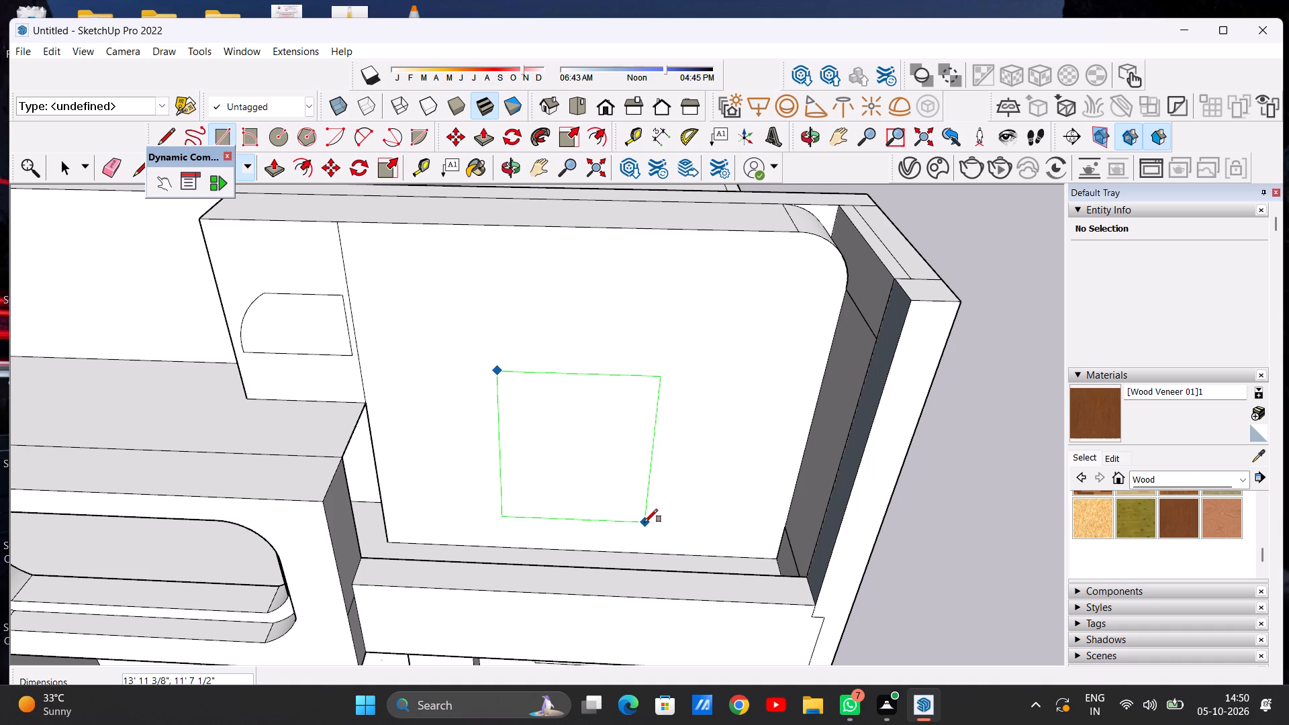
{"action": "left_click", "coordinate": [644, 520]}
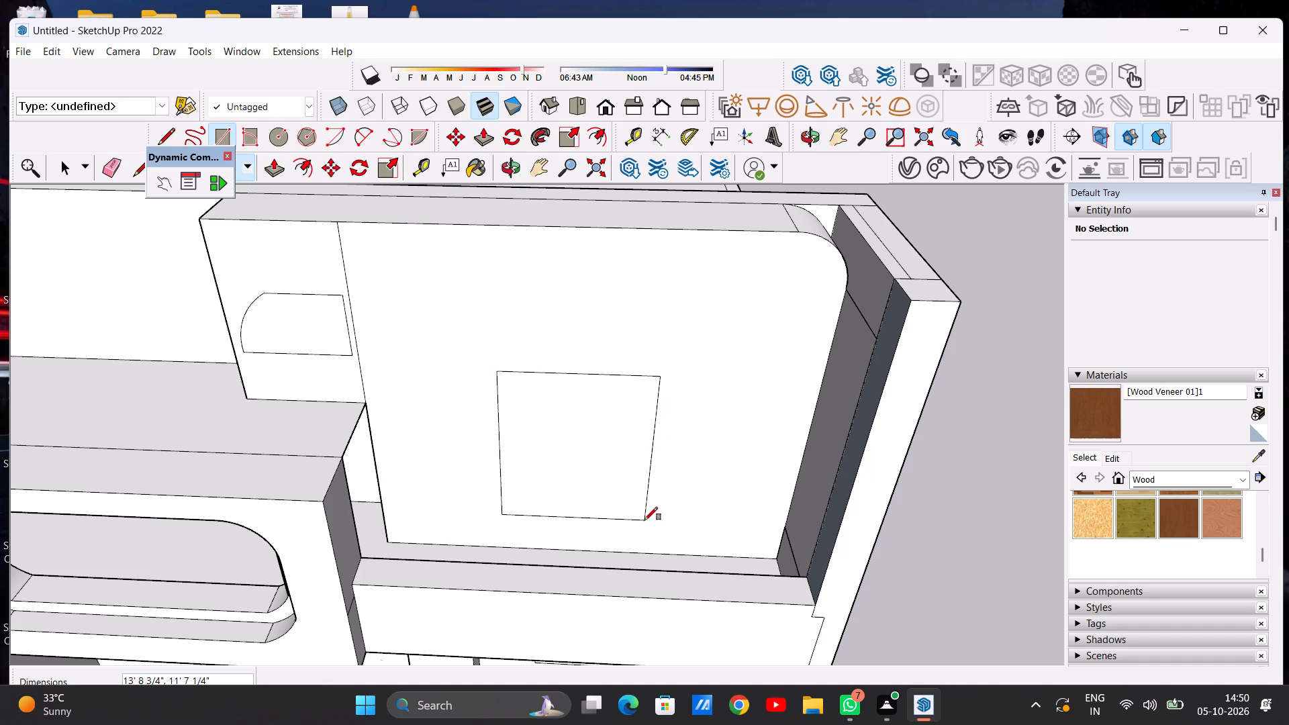
{"action": "key", "text": "space"}
Examine the new rectangle's size and placement on the upper wall from the front and from above.
{"action": "scroll", "coordinate": [689, 525], "scroll_direction": "down", "scroll_amount": 4}
{"action": "middle_click_drag", "start_coordinate": [669, 554], "coordinate": [681, 384]}
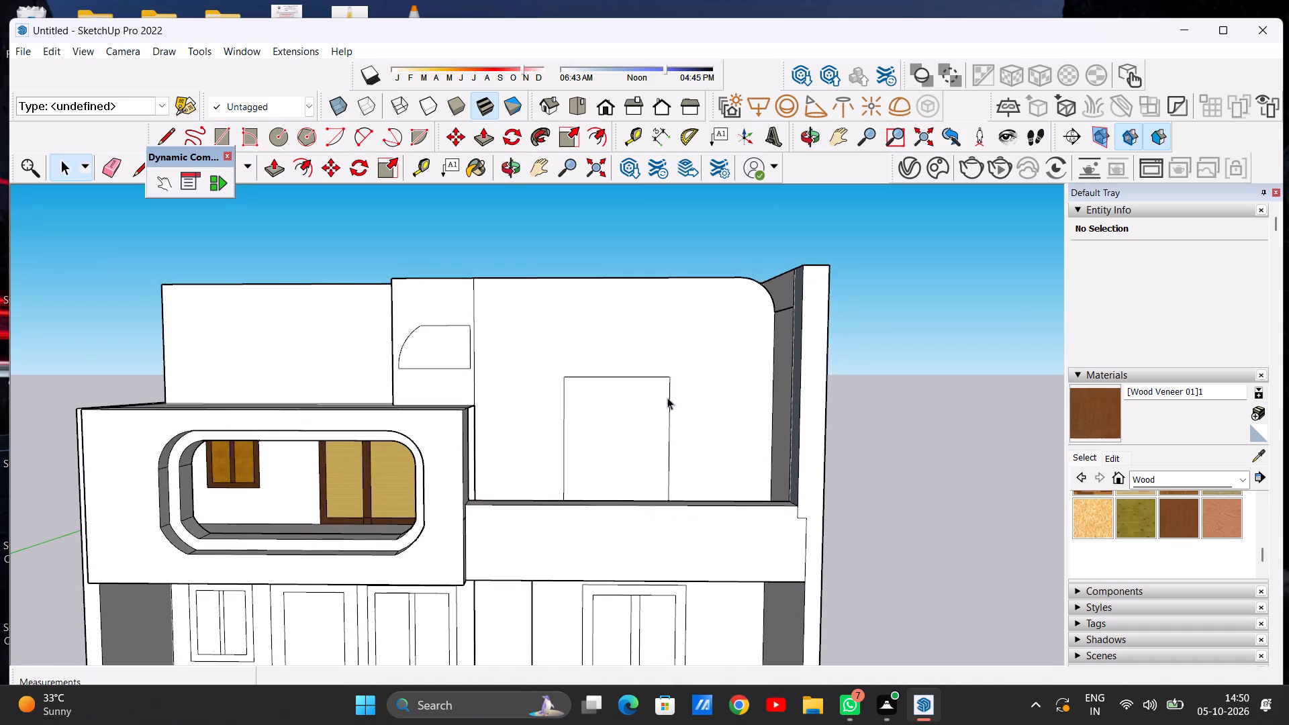
{"action": "scroll", "coordinate": [671, 433], "scroll_direction": "up", "scroll_amount": 1}
{"action": "double_click", "coordinate": [638, 452]}
{"action": "middle_click_drag", "start_coordinate": [624, 485], "coordinate": [635, 582]}
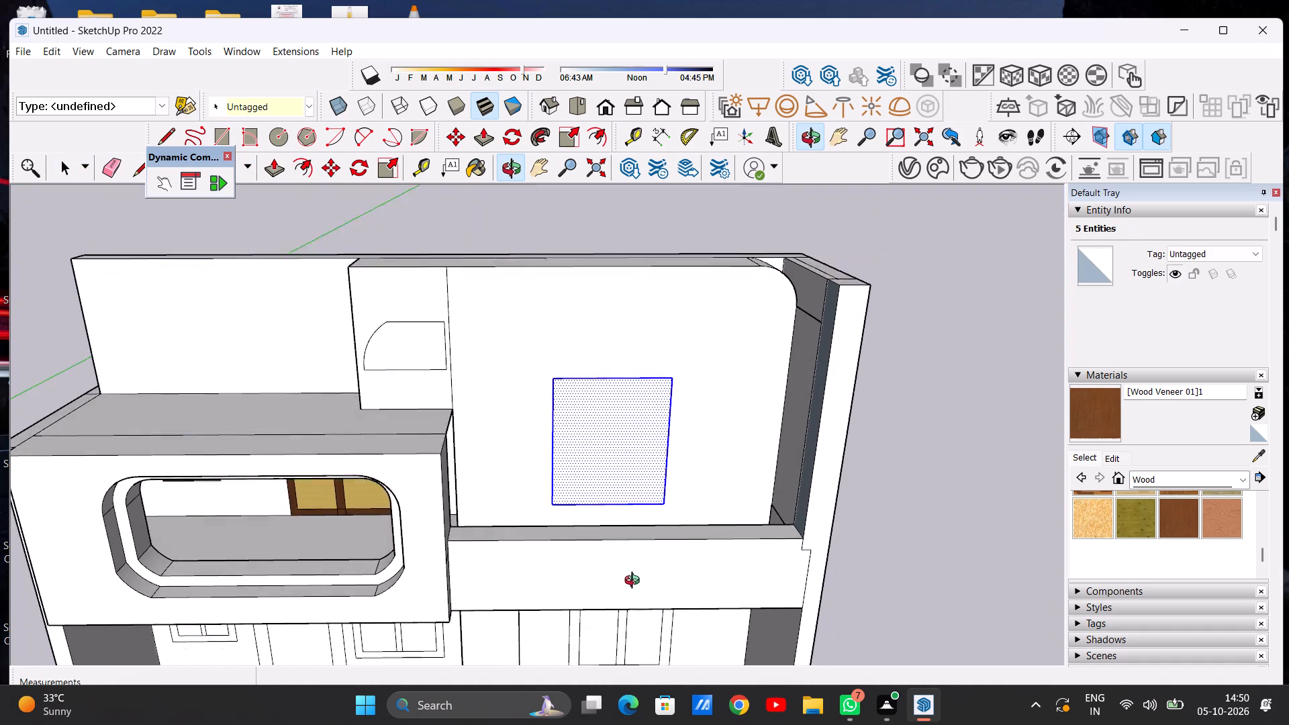
{"action": "middle_click_drag", "start_coordinate": [635, 582], "coordinate": [639, 644]}
{"action": "scroll", "coordinate": [688, 512], "scroll_direction": "up", "scroll_amount": 2}
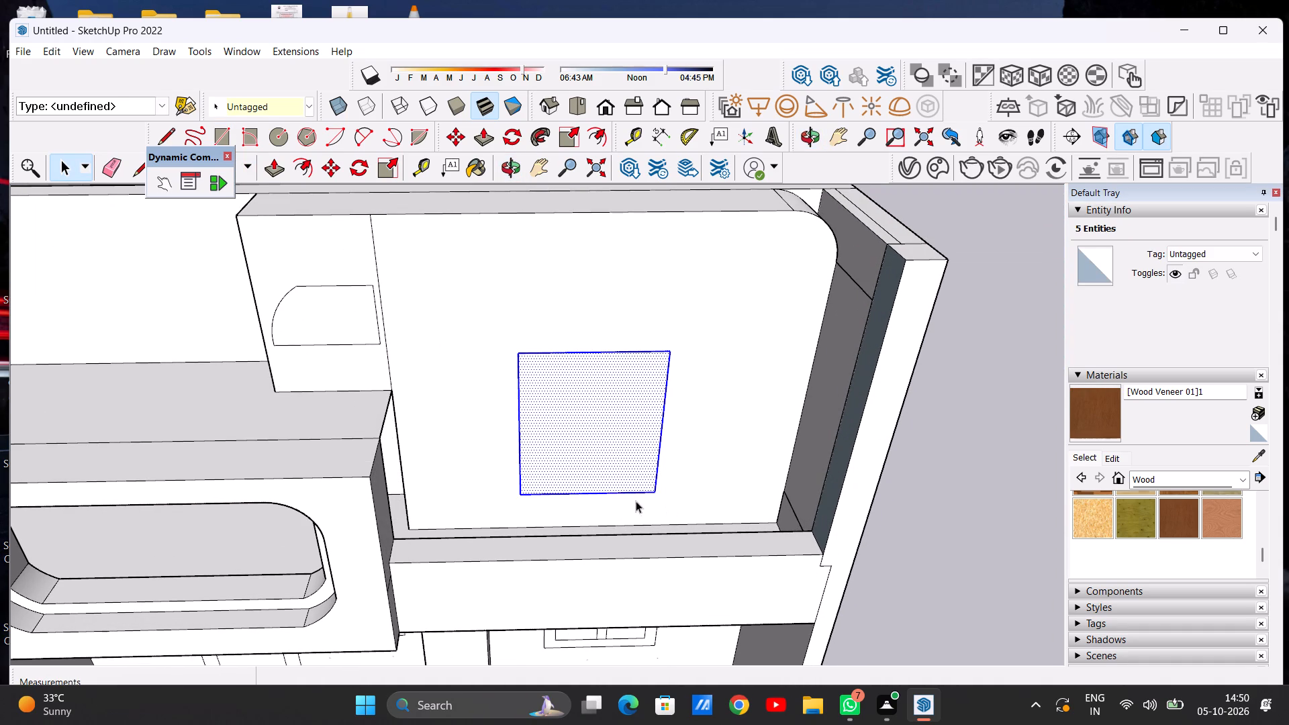
{"action": "scroll", "coordinate": [665, 486], "scroll_direction": "down", "scroll_amount": 4}
{"action": "key", "text": "space"}
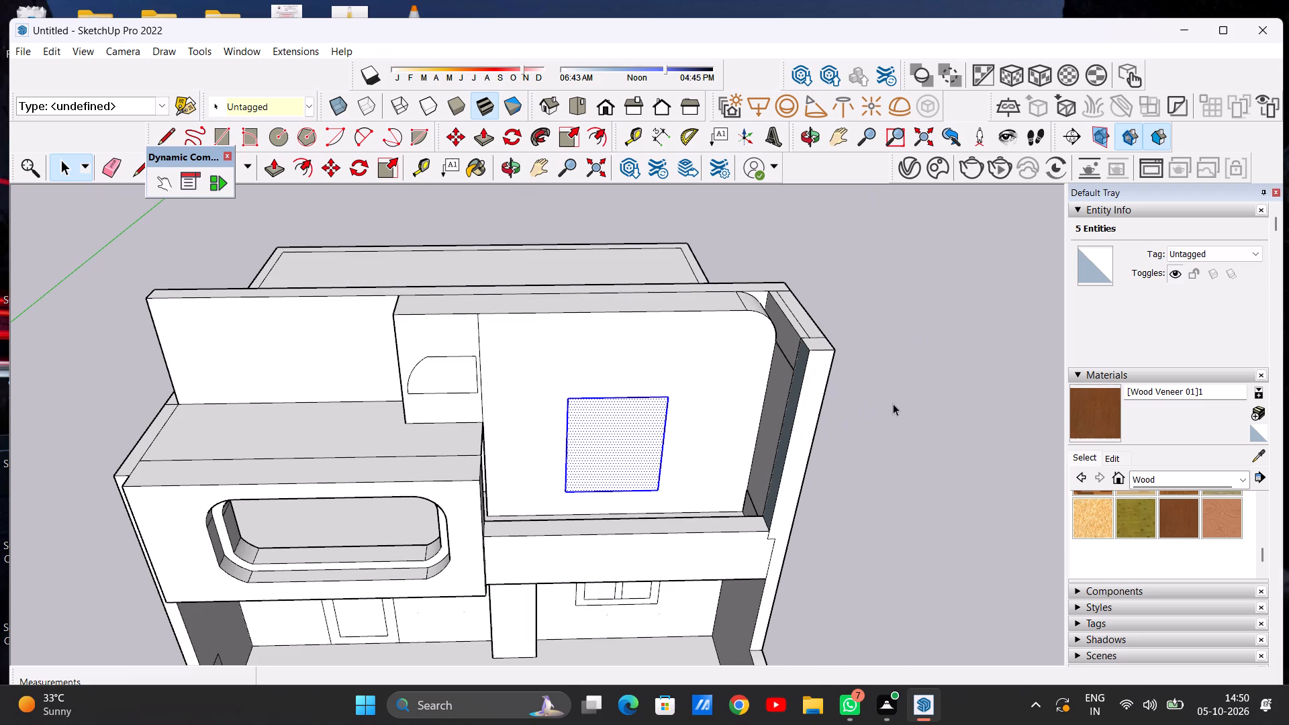
{"action": "left_click", "coordinate": [898, 426]}
{"action": "middle_click_drag", "start_coordinate": [644, 527], "coordinate": [632, 404]}
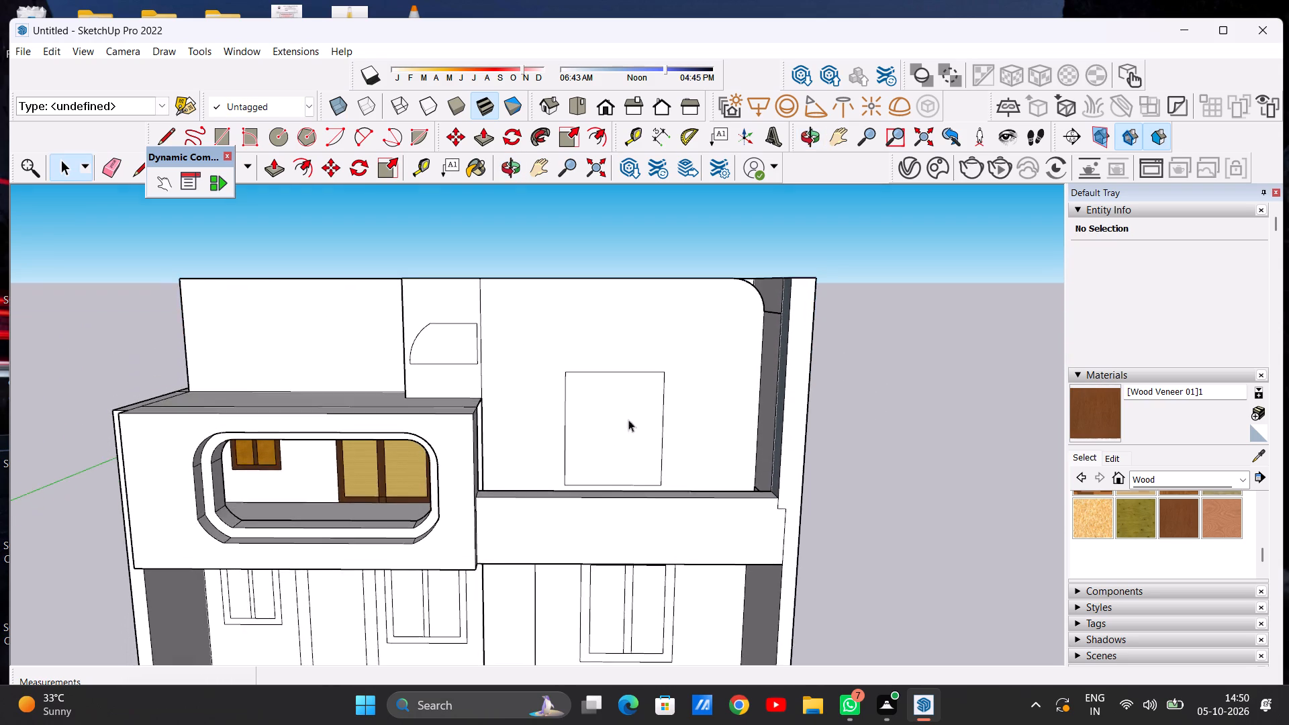
{"action": "scroll", "coordinate": [608, 456], "scroll_direction": "down", "scroll_amount": 6}
{"action": "middle_click_drag", "start_coordinate": [629, 478], "coordinate": [629, 458]}
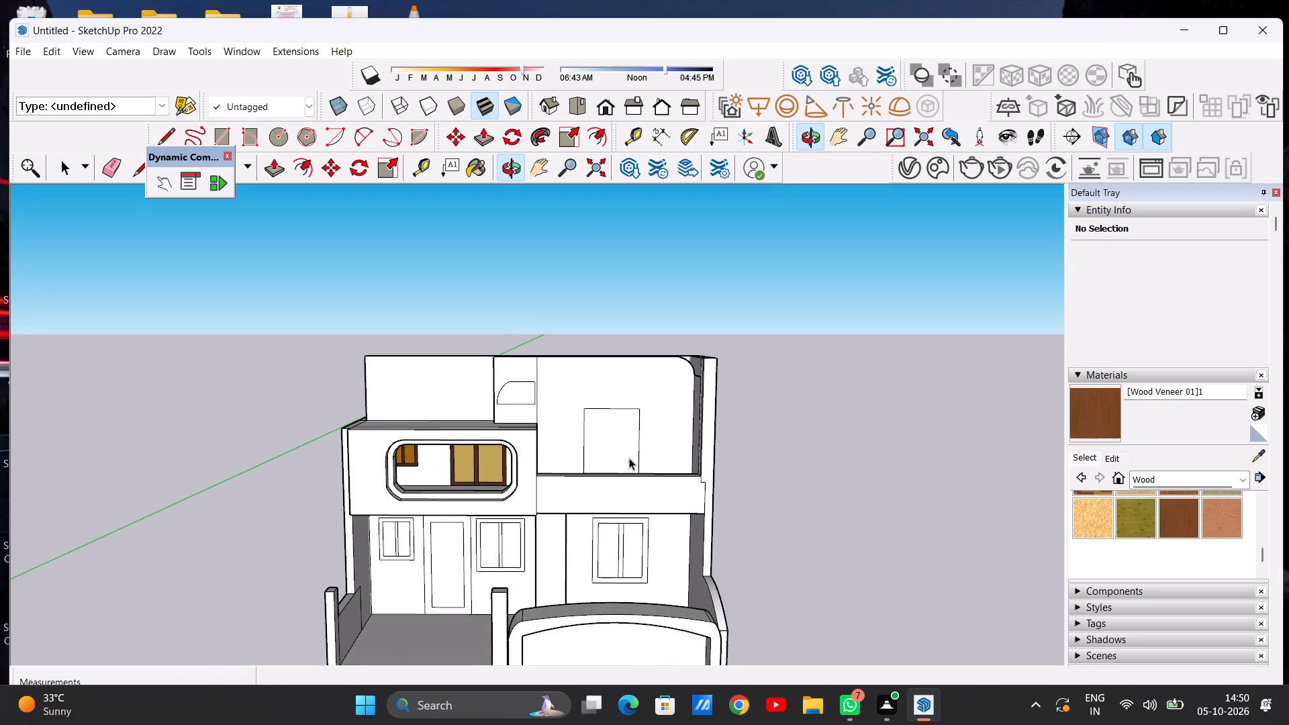
{"action": "scroll", "coordinate": [629, 458], "scroll_direction": "down", "scroll_amount": 2}
{"action": "scroll", "coordinate": [624, 398], "scroll_direction": "up", "scroll_amount": 7}
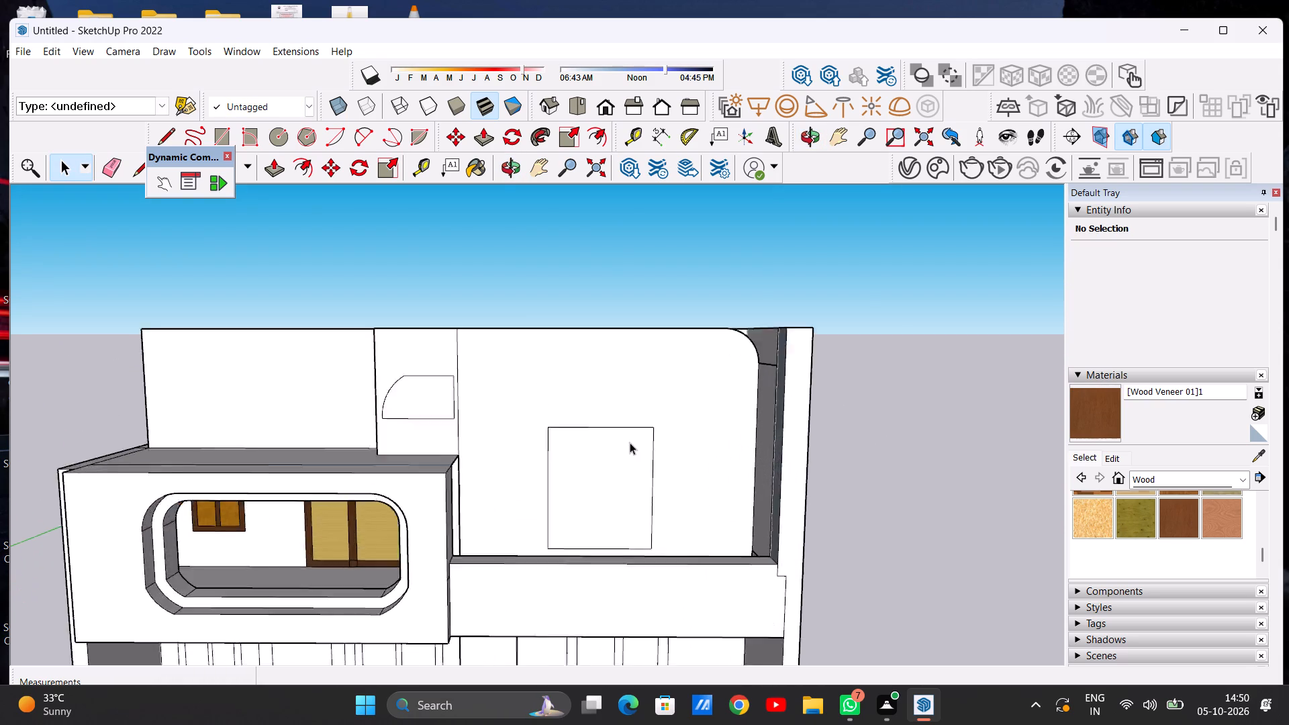
Offset the rectangle's outline inward about 1' to form a window frame.
{"action": "scroll", "coordinate": [630, 442], "scroll_direction": "up", "scroll_amount": 4}
{"action": "left_click", "coordinate": [309, 166]}
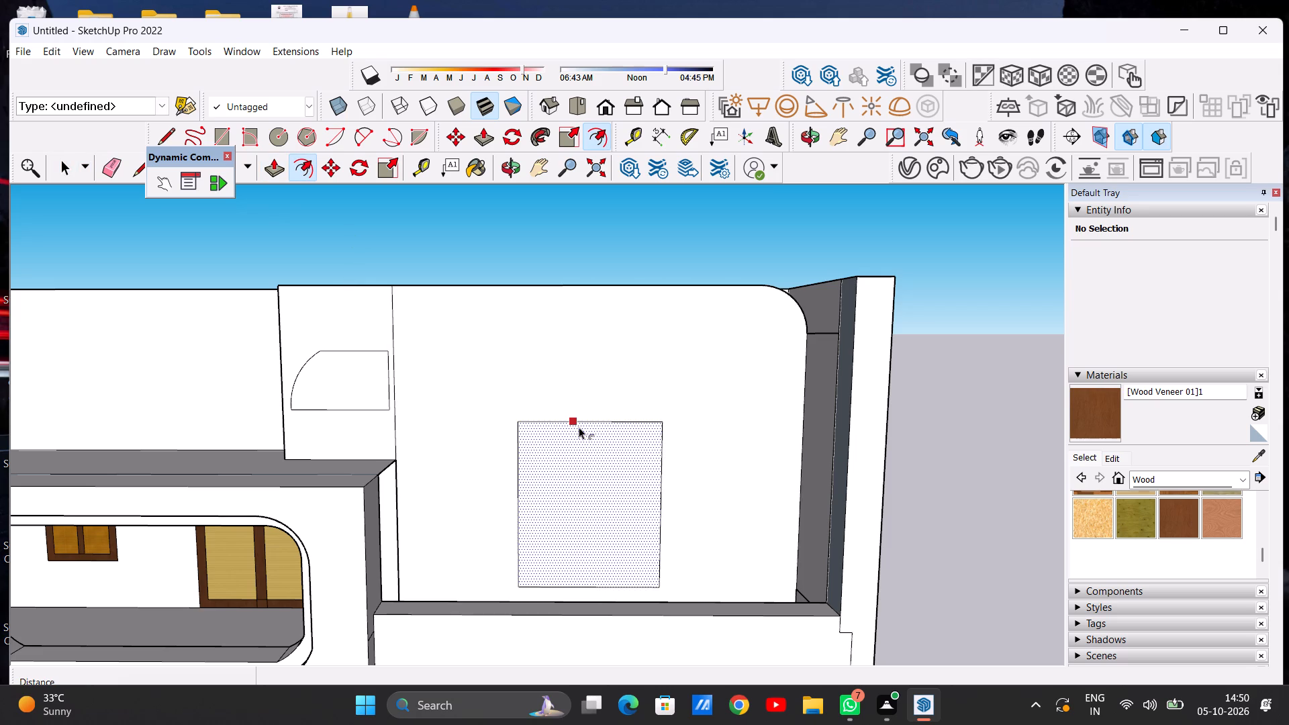
{"action": "left_click", "coordinate": [585, 424]}
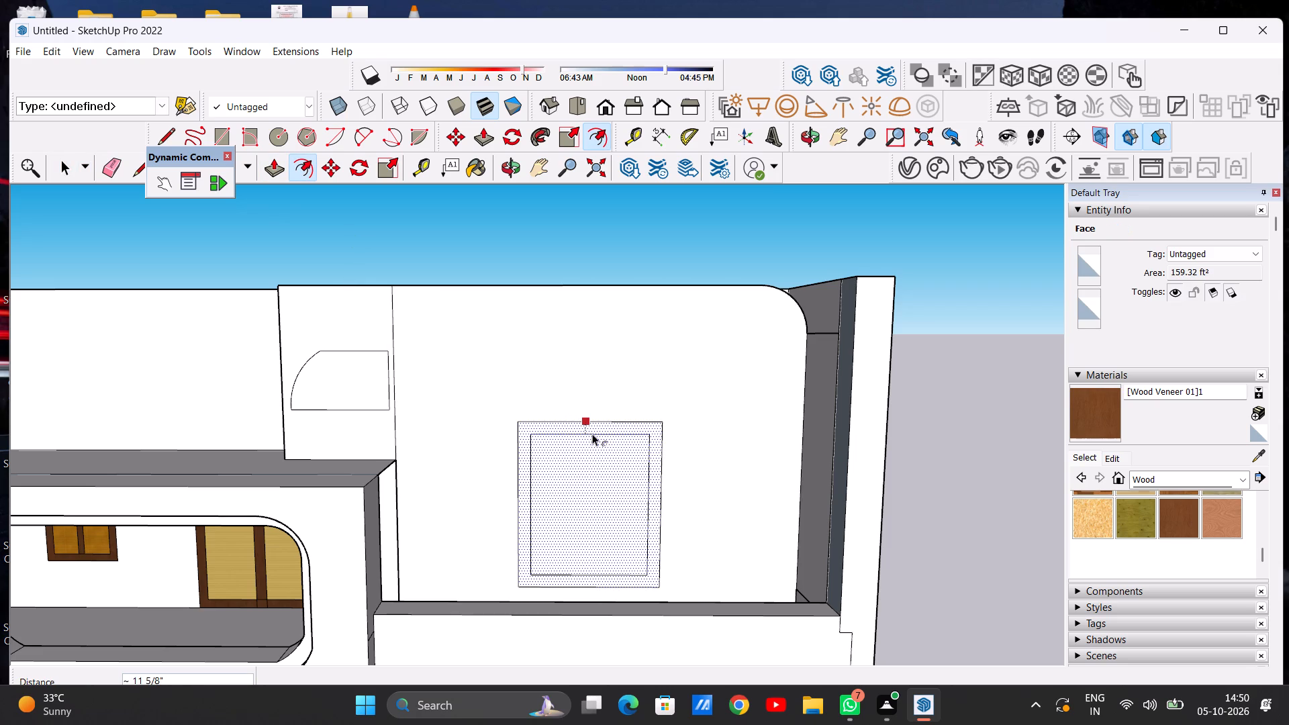
{"action": "left_click", "coordinate": [592, 434]}
{"action": "key", "text": "space"}
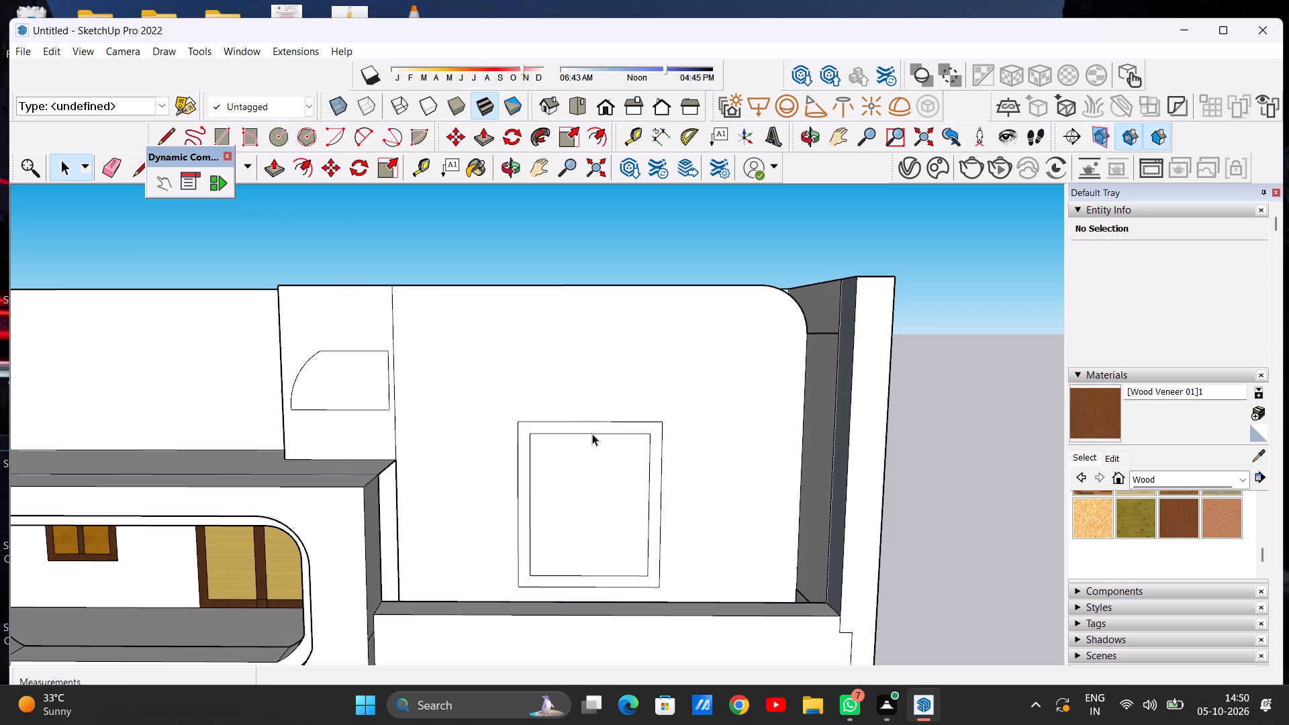
Draw two closely spaced vertical lines, about 11' 10" long, between the inner frame's top and bottom edges near its centre as a mullion.
{"action": "key", "text": "l"}
{"action": "scroll", "coordinate": [585, 452], "scroll_direction": "up", "scroll_amount": 11}
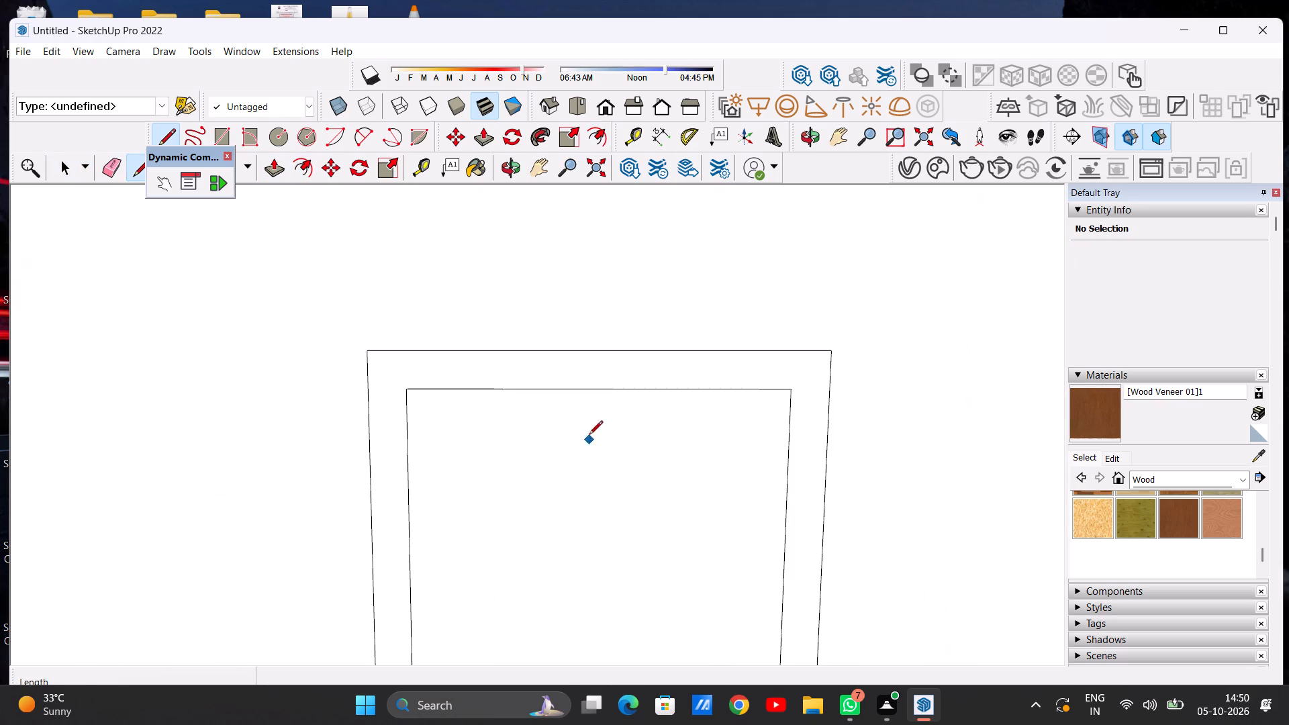
{"action": "left_click", "coordinate": [580, 391]}
{"action": "scroll", "coordinate": [585, 470], "scroll_direction": "down", "scroll_amount": 13}
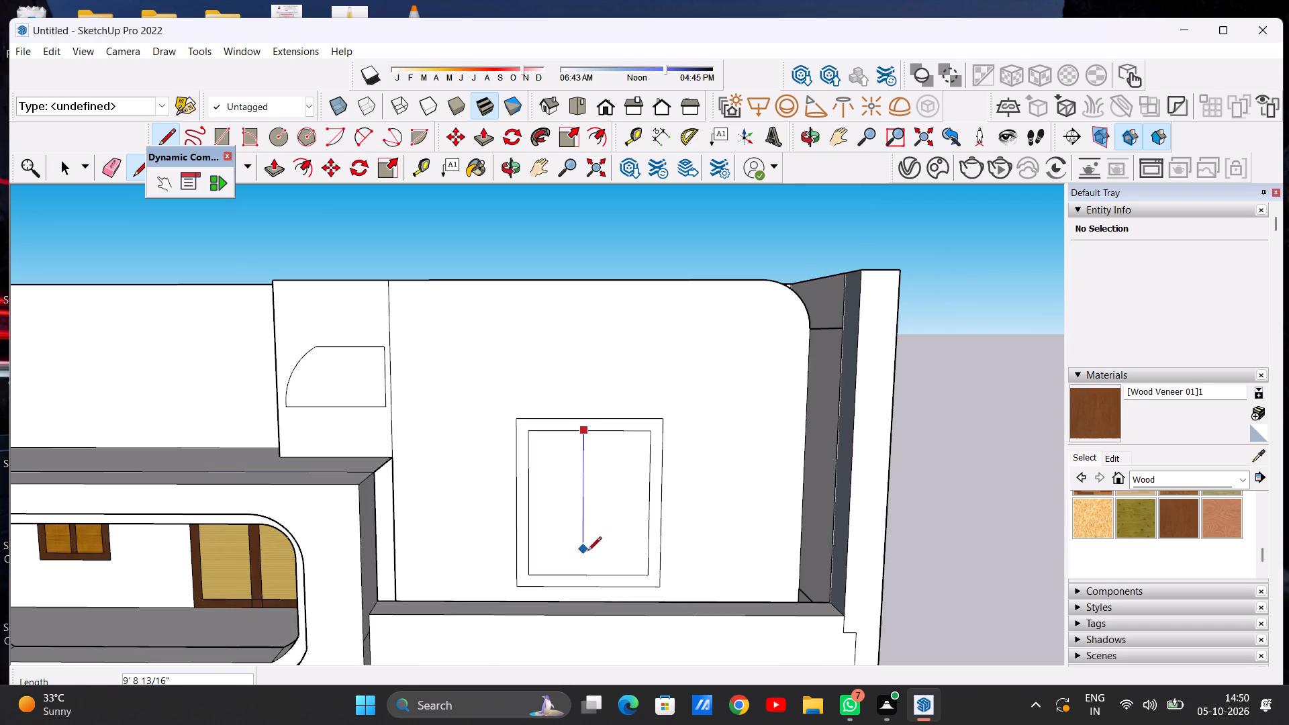
{"action": "left_click", "coordinate": [583, 571]}
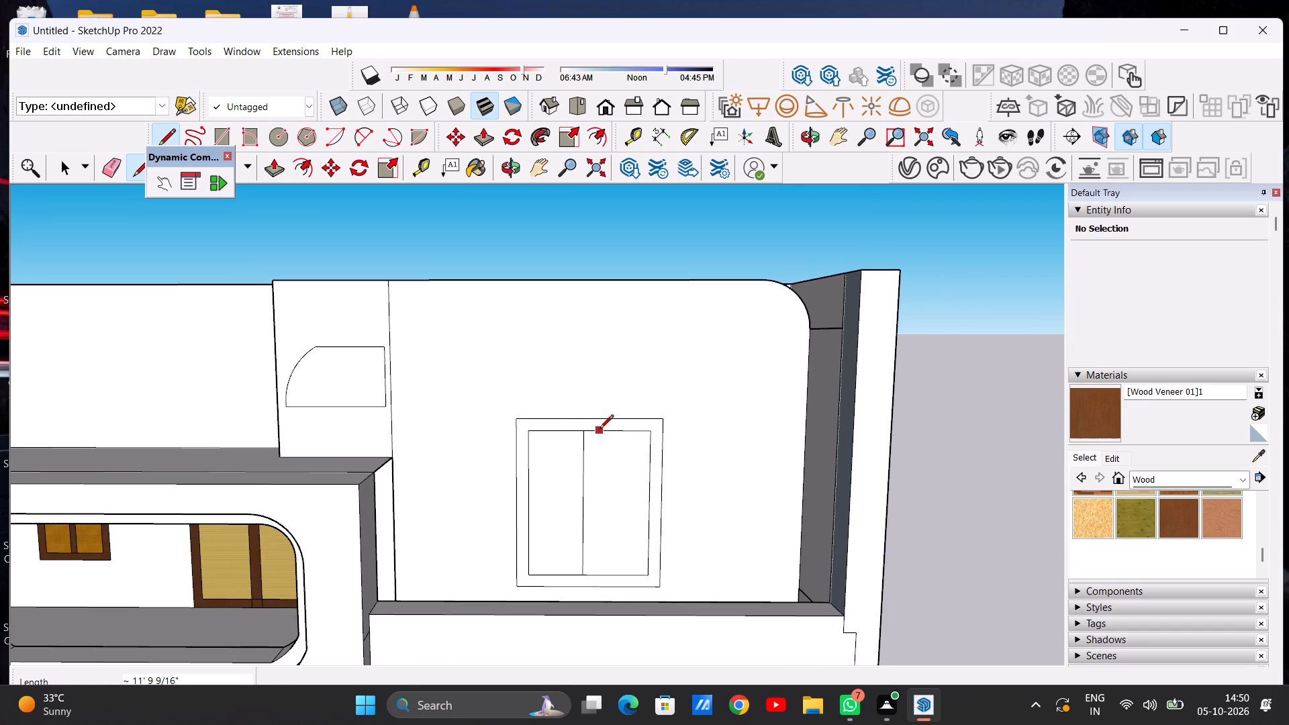
{"action": "left_click", "coordinate": [595, 430]}
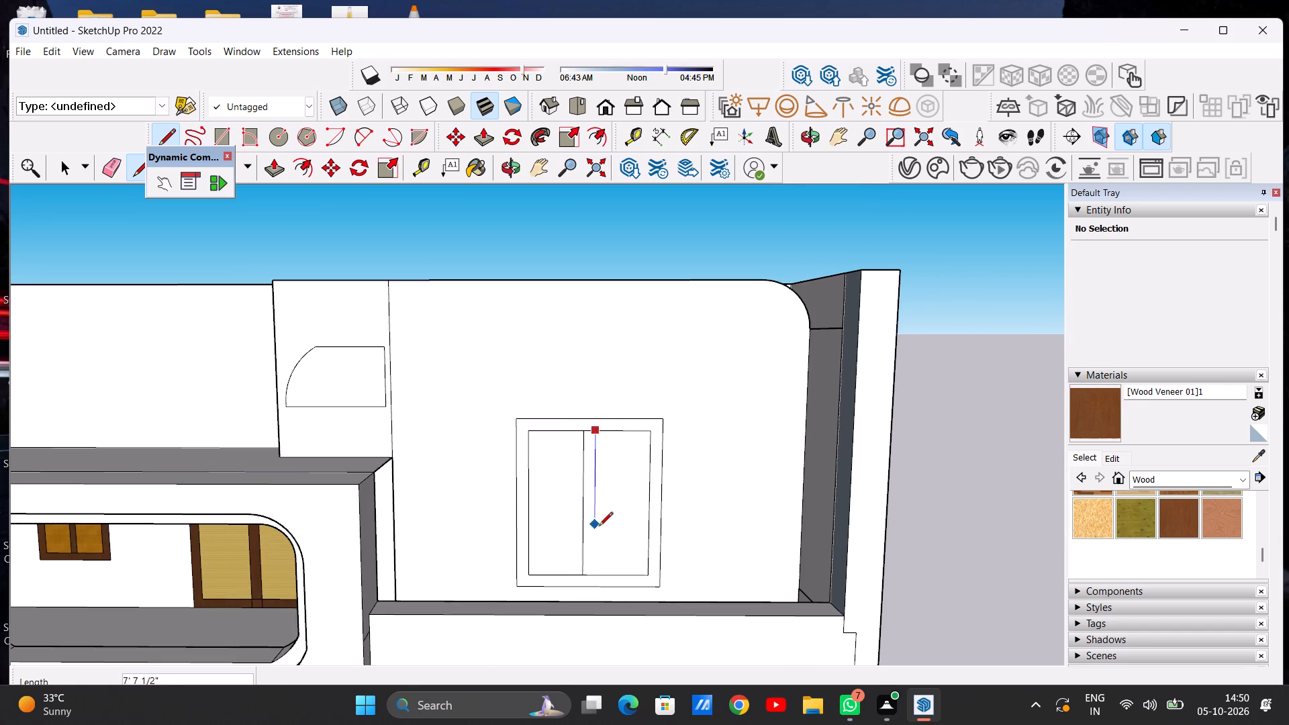
{"action": "left_click", "coordinate": [600, 573]}
{"action": "key", "text": "space"}
Paint the new window's outer frame and central mullion with the Wood Veneer 01 material.
{"action": "scroll", "coordinate": [611, 493], "scroll_direction": "down", "scroll_amount": 6}
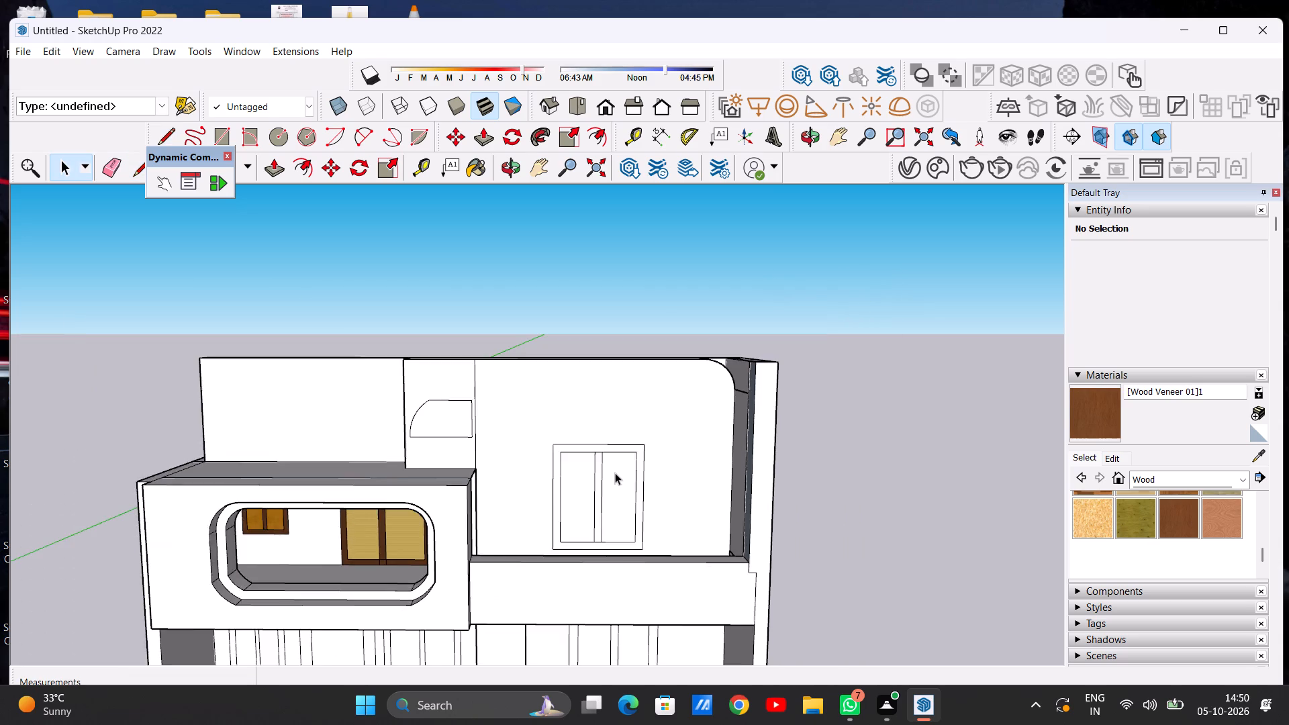
{"action": "scroll", "coordinate": [606, 501], "scroll_direction": "up", "scroll_amount": 7}
{"action": "scroll", "coordinate": [668, 387], "scroll_direction": "up", "scroll_amount": 5}
{"action": "scroll", "coordinate": [578, 428], "scroll_direction": "down", "scroll_amount": 5}
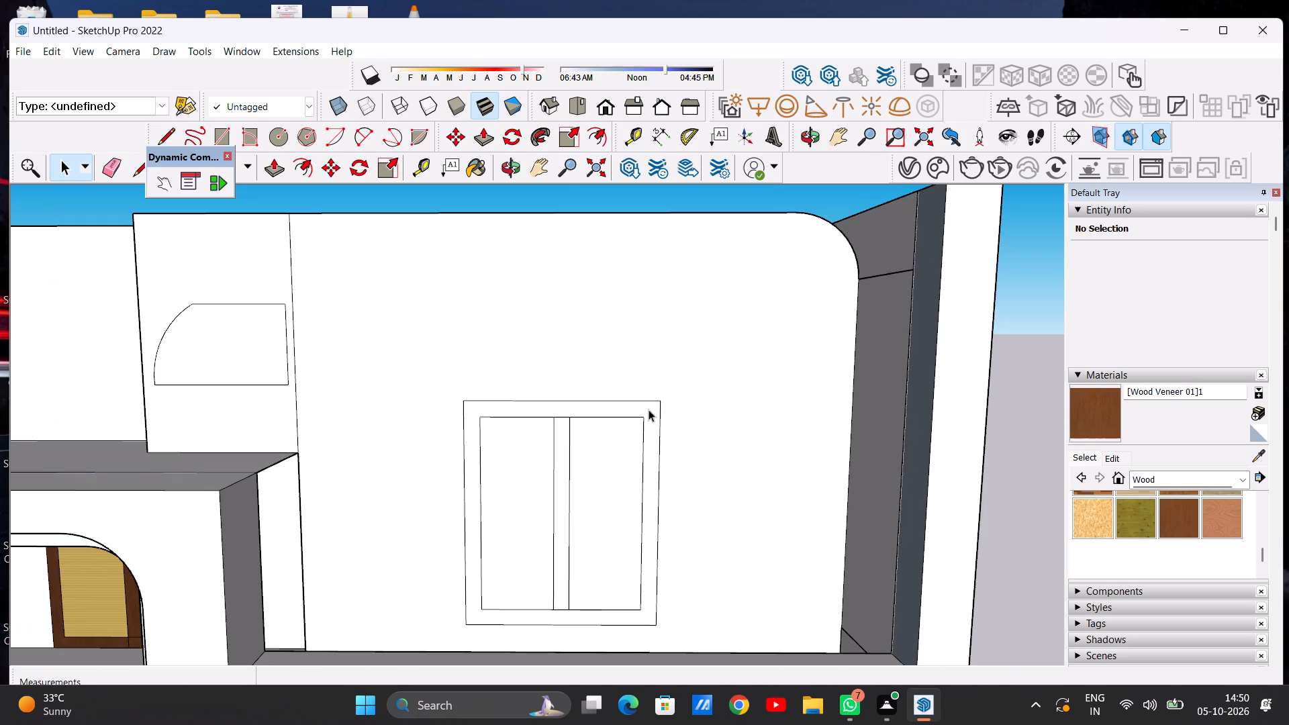
{"action": "middle_click_drag", "start_coordinate": [613, 417], "coordinate": [547, 448]}
{"action": "scroll", "coordinate": [578, 420], "scroll_direction": "up", "scroll_amount": 6}
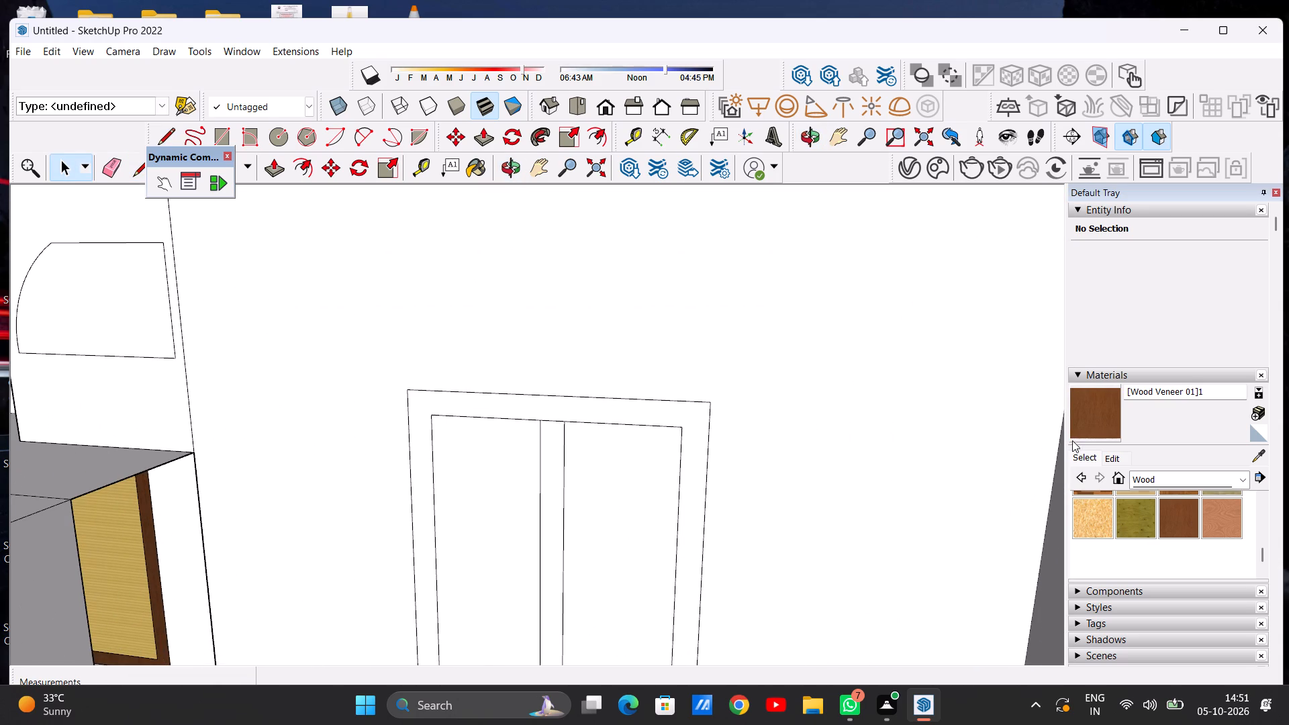
{"action": "left_click", "coordinate": [1091, 407]}
{"action": "left_click", "coordinate": [685, 472]}
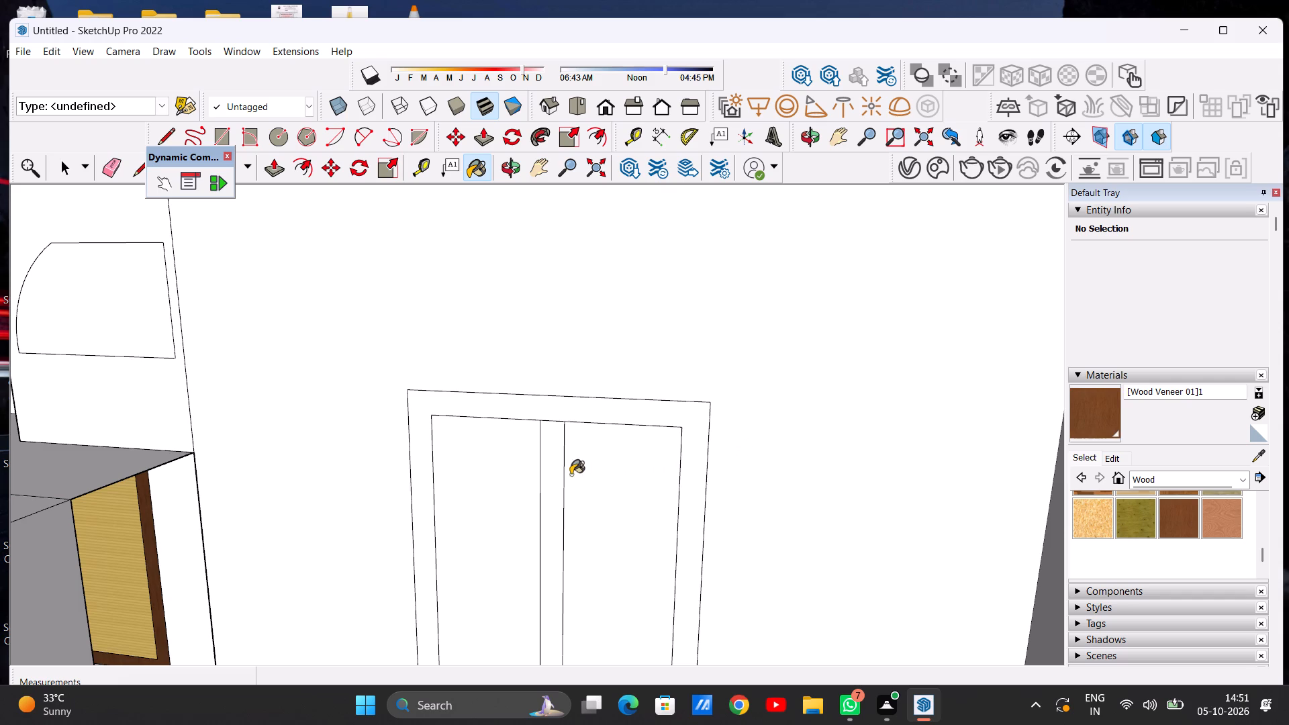
{"action": "left_click", "coordinate": [551, 492]}
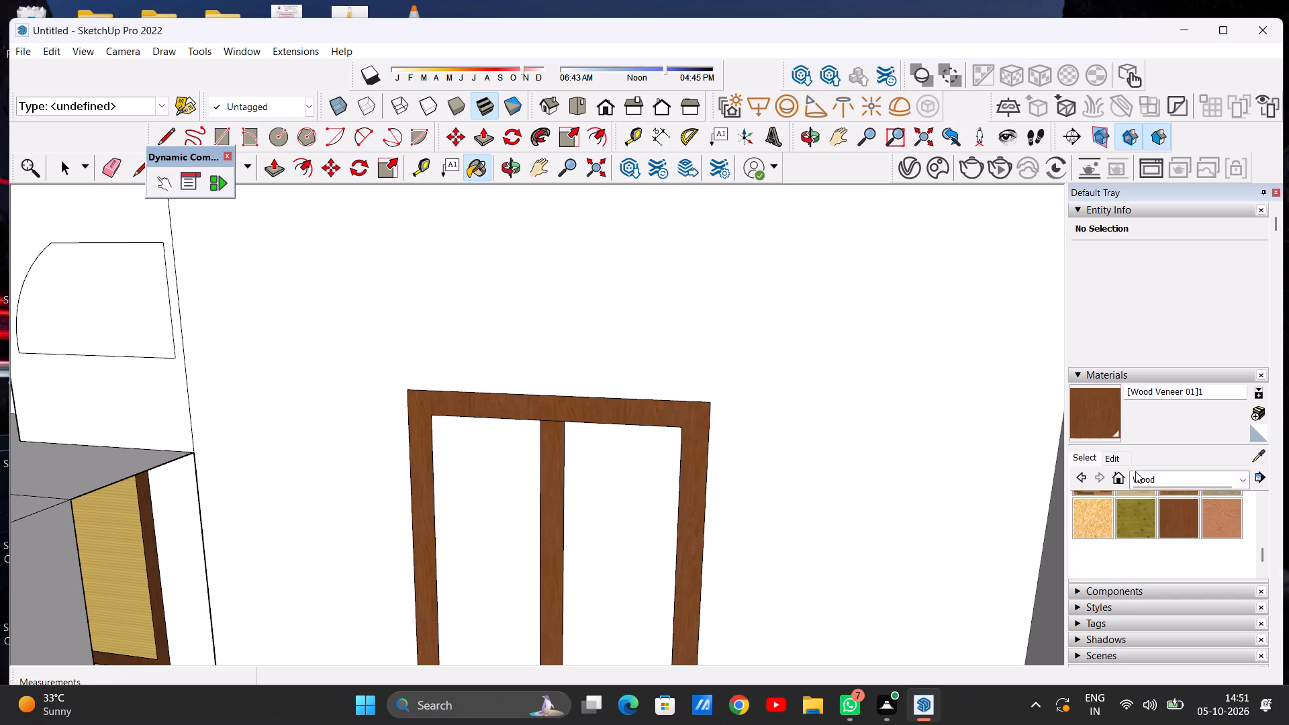
Paint both window panes with Blinds Cloth Horizontal from the Window Coverings materials.
{"action": "left_click", "coordinate": [1244, 485]}
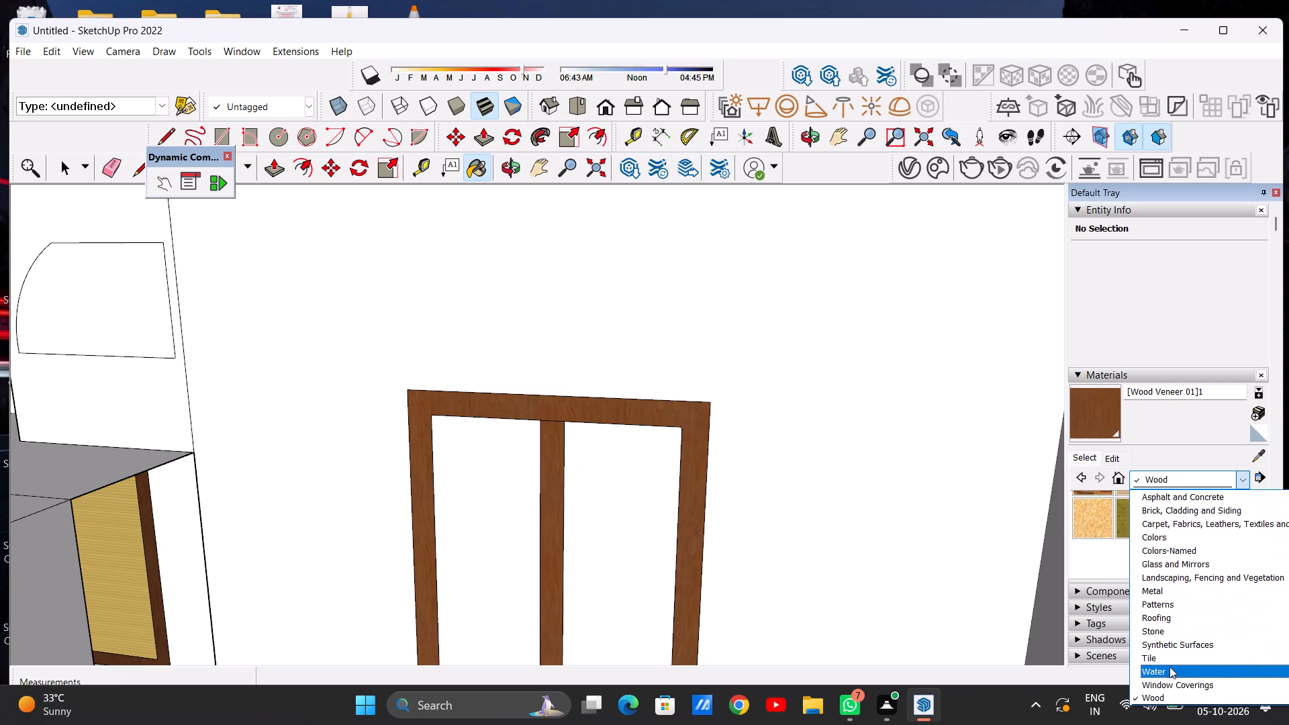
{"action": "left_click", "coordinate": [1172, 683]}
{"action": "left_click", "coordinate": [1131, 516]}
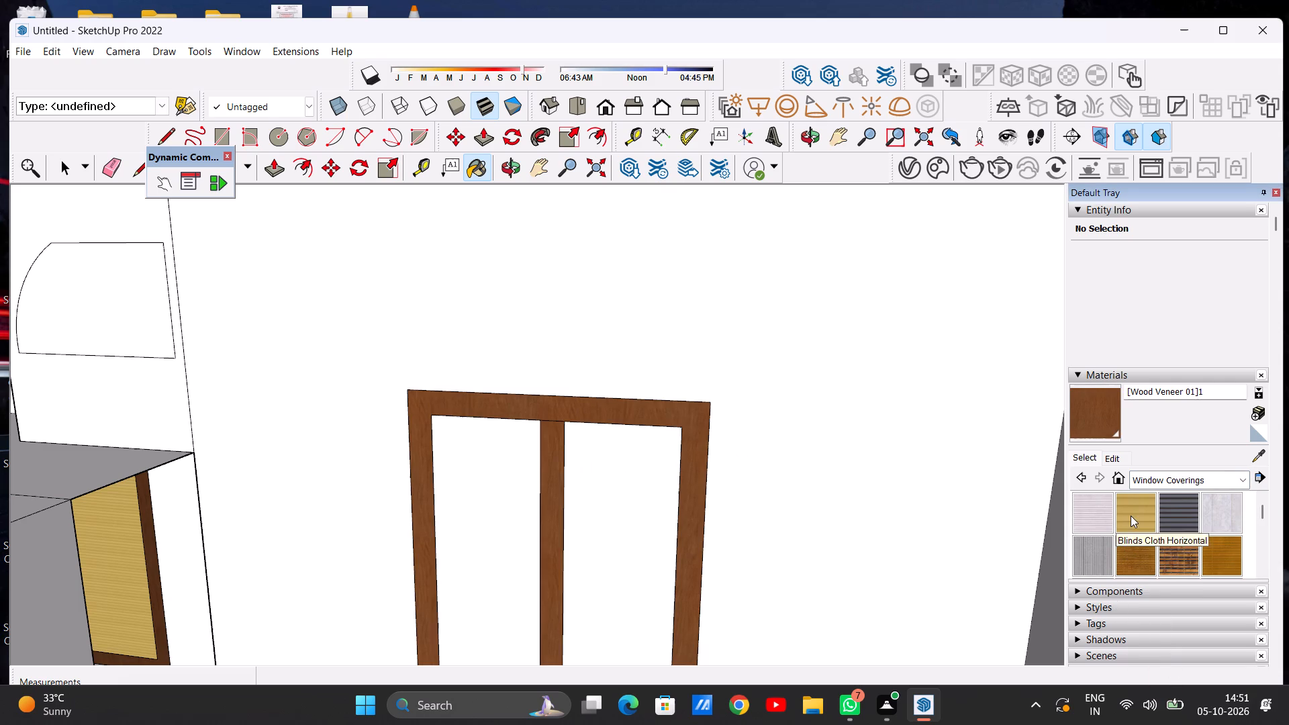
{"action": "left_click", "coordinate": [637, 550]}
{"action": "left_click", "coordinate": [457, 542]}
{"action": "key", "text": "space"}
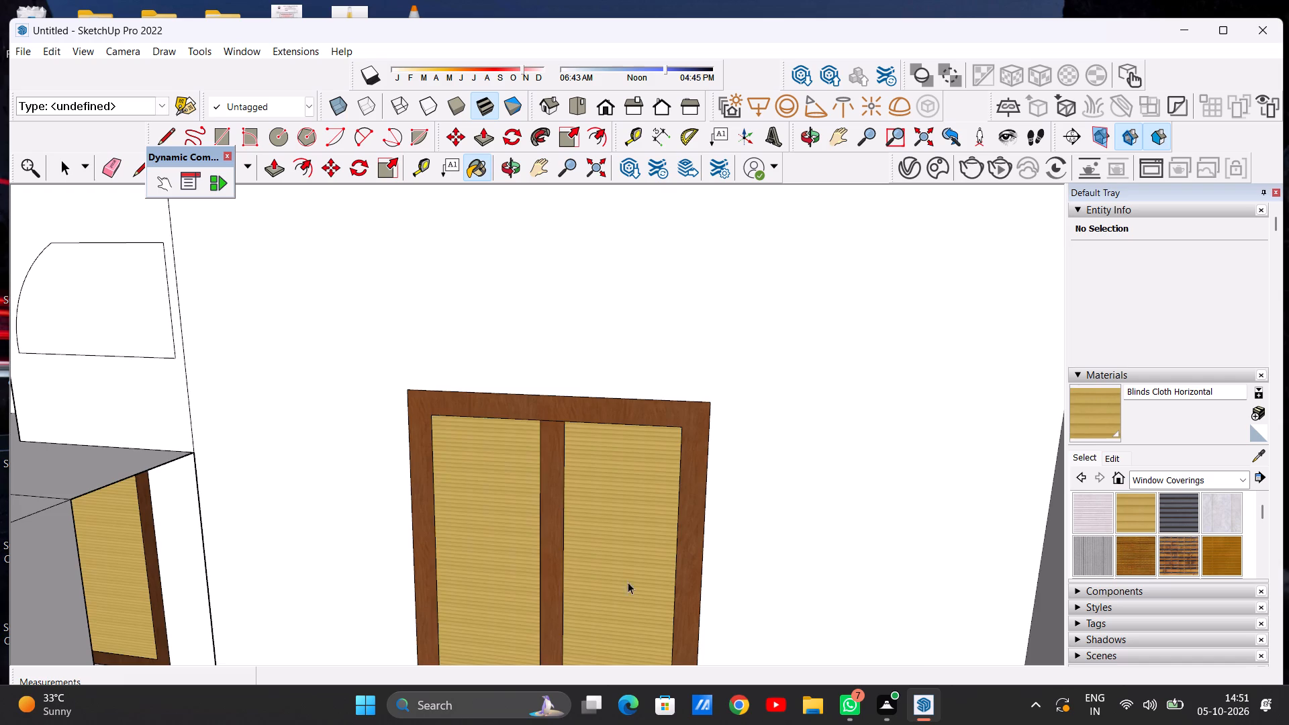
Examine the whole facade with the new two-pane window from the front at several distances.
{"action": "scroll", "coordinate": [688, 556], "scroll_direction": "down", "scroll_amount": 20}
{"action": "scroll", "coordinate": [688, 556], "scroll_direction": "down", "scroll_amount": 2}
{"action": "middle_click_drag", "start_coordinate": [579, 542], "coordinate": [661, 425]}
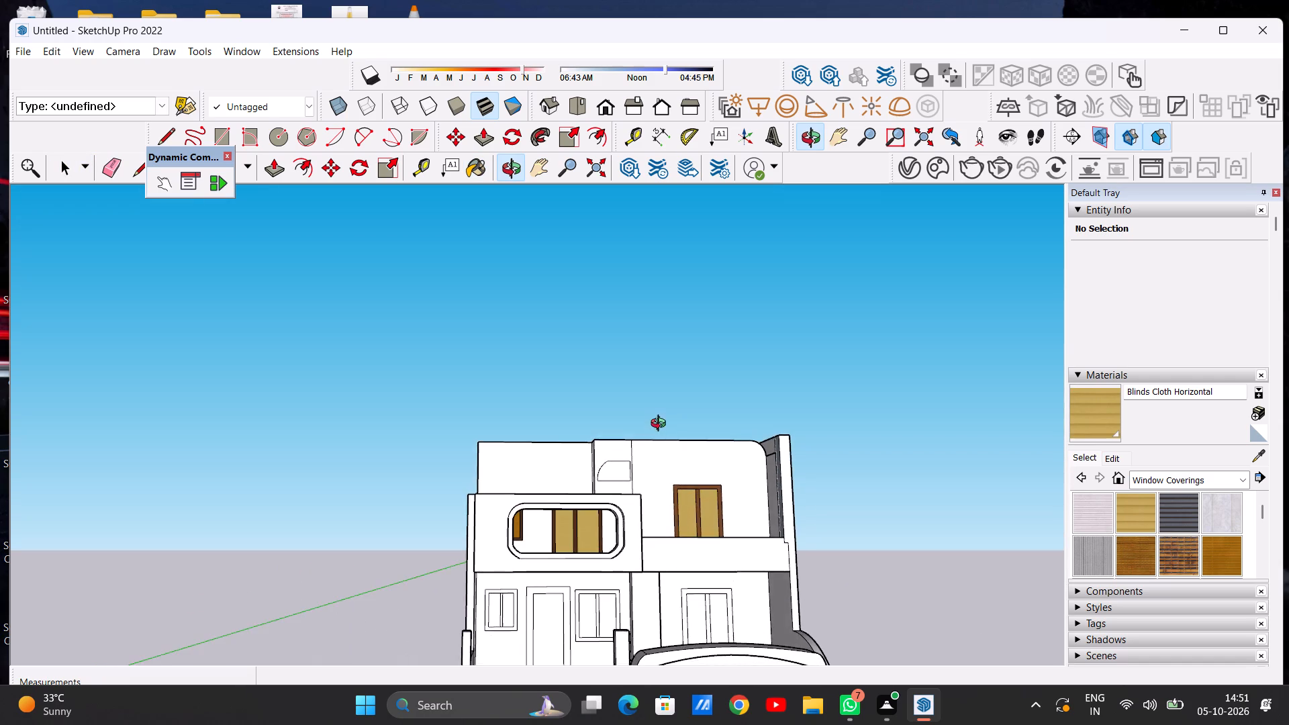
{"action": "middle_click_drag", "start_coordinate": [661, 425], "coordinate": [635, 487]}
{"action": "scroll", "coordinate": [755, 543], "scroll_direction": "up", "scroll_amount": 2}
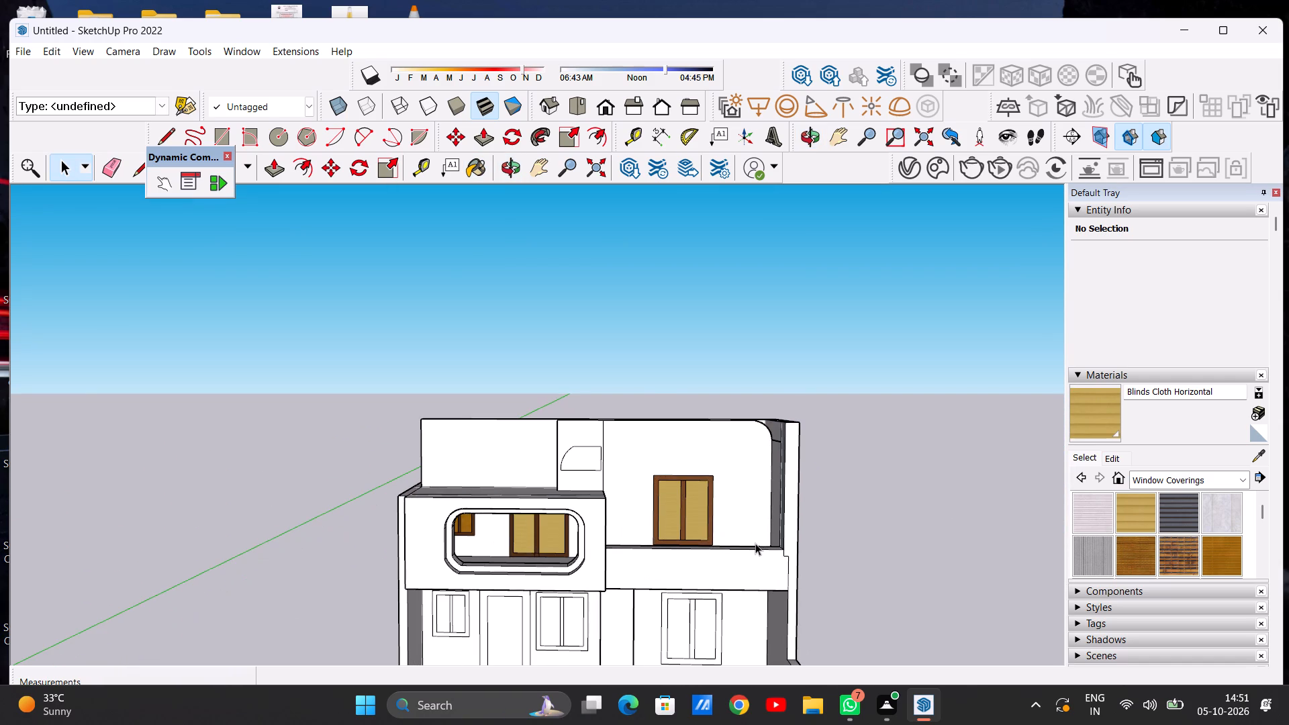
{"action": "scroll", "coordinate": [755, 543], "scroll_direction": "down", "scroll_amount": 5}
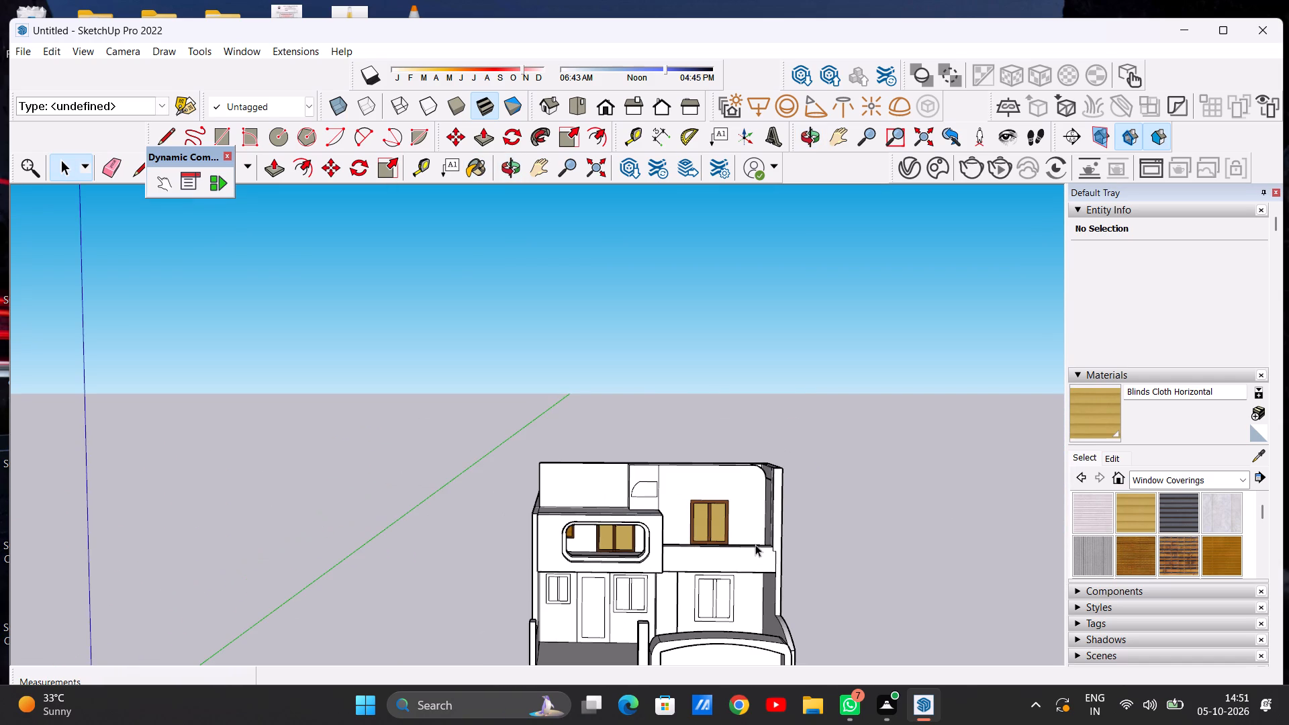
{"action": "scroll", "coordinate": [749, 552], "scroll_direction": "down", "scroll_amount": 4}
{"action": "scroll", "coordinate": [748, 528], "scroll_direction": "up", "scroll_amount": 5}
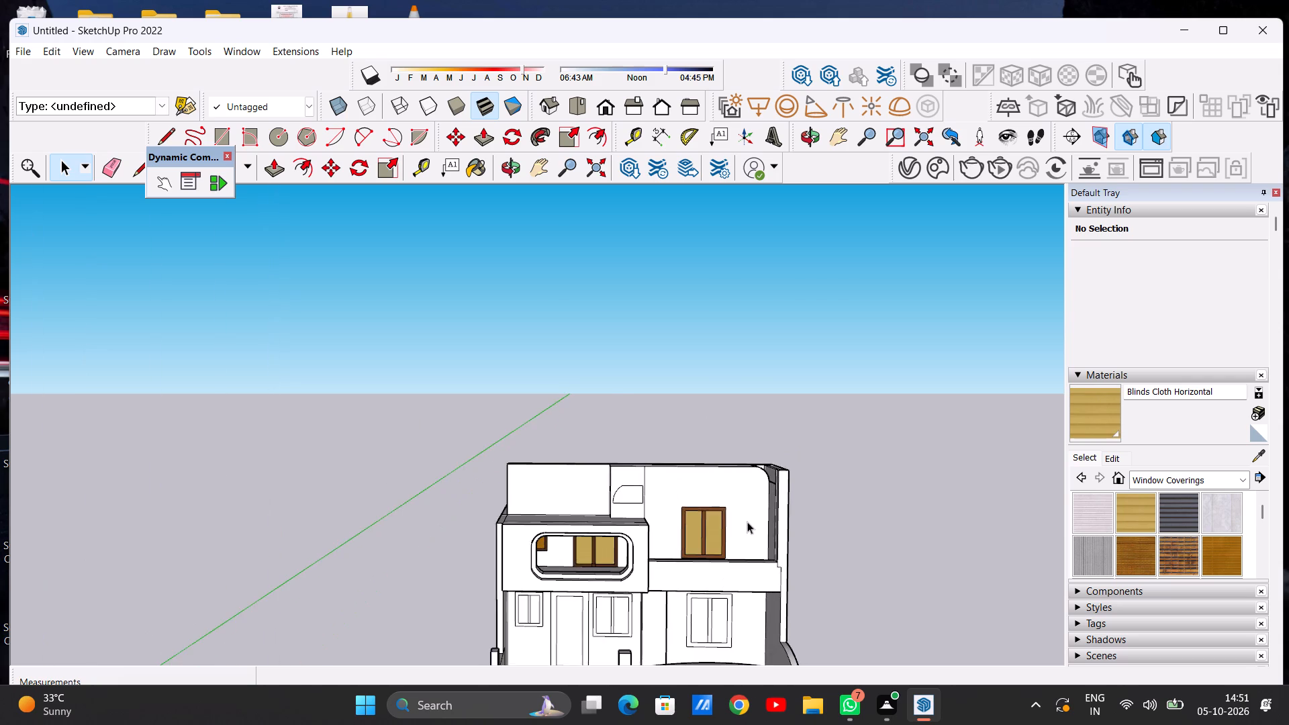
{"action": "middle_click_drag", "start_coordinate": [747, 523], "coordinate": [742, 504]}
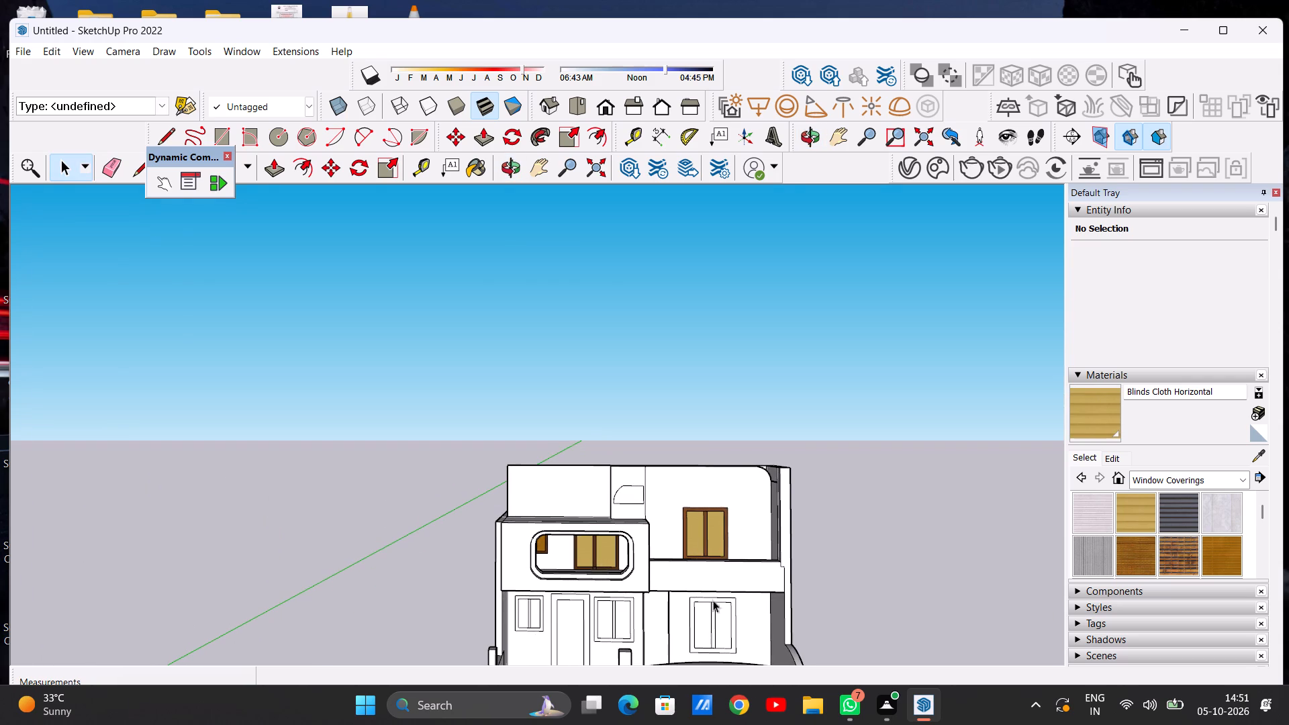
{"action": "scroll", "coordinate": [725, 608], "scroll_direction": "down", "scroll_amount": 6}
{"action": "scroll", "coordinate": [702, 591], "scroll_direction": "up", "scroll_amount": 3}
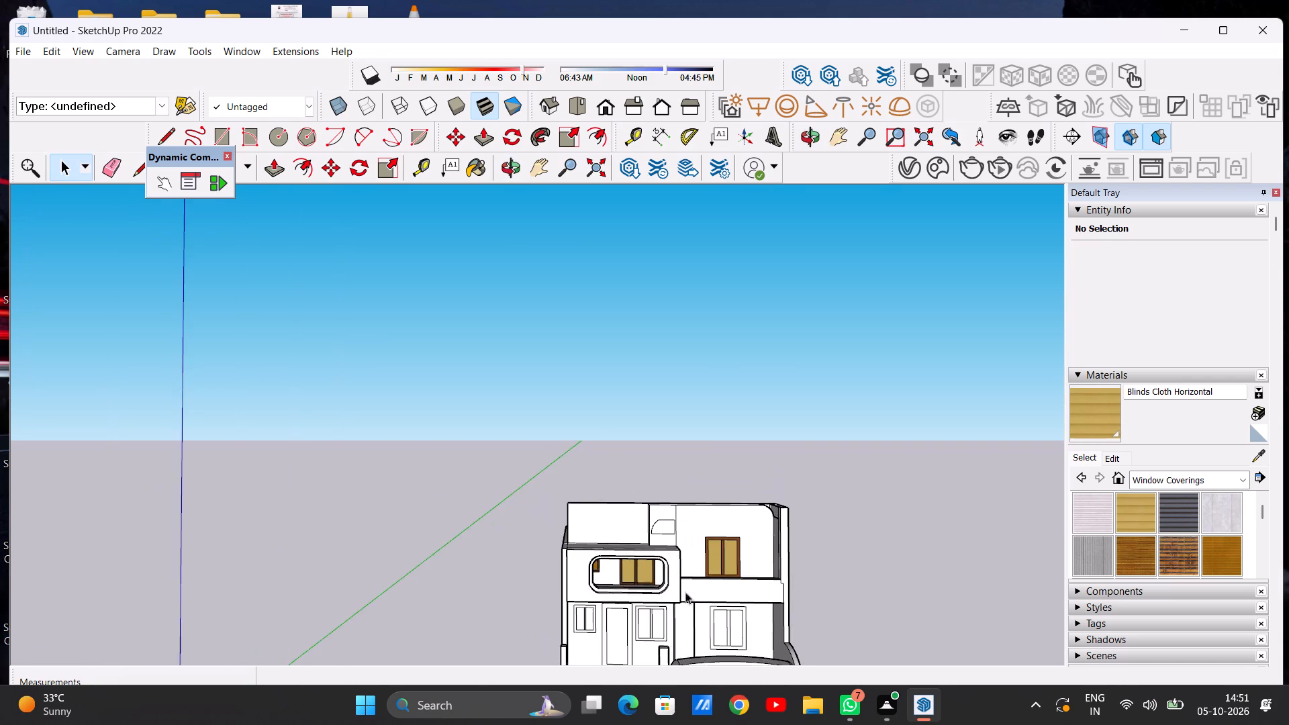
Examine the upper-floor facade and the open balcony's parapet from the front and from above at several distances.
{"action": "scroll", "coordinate": [685, 592], "scroll_direction": "up", "scroll_amount": 1}
{"action": "scroll", "coordinate": [660, 588], "scroll_direction": "down", "scroll_amount": 1}
{"action": "scroll", "coordinate": [660, 588], "scroll_direction": "up", "scroll_amount": 4}
{"action": "middle_click_drag", "start_coordinate": [647, 583], "coordinate": [775, 581]}
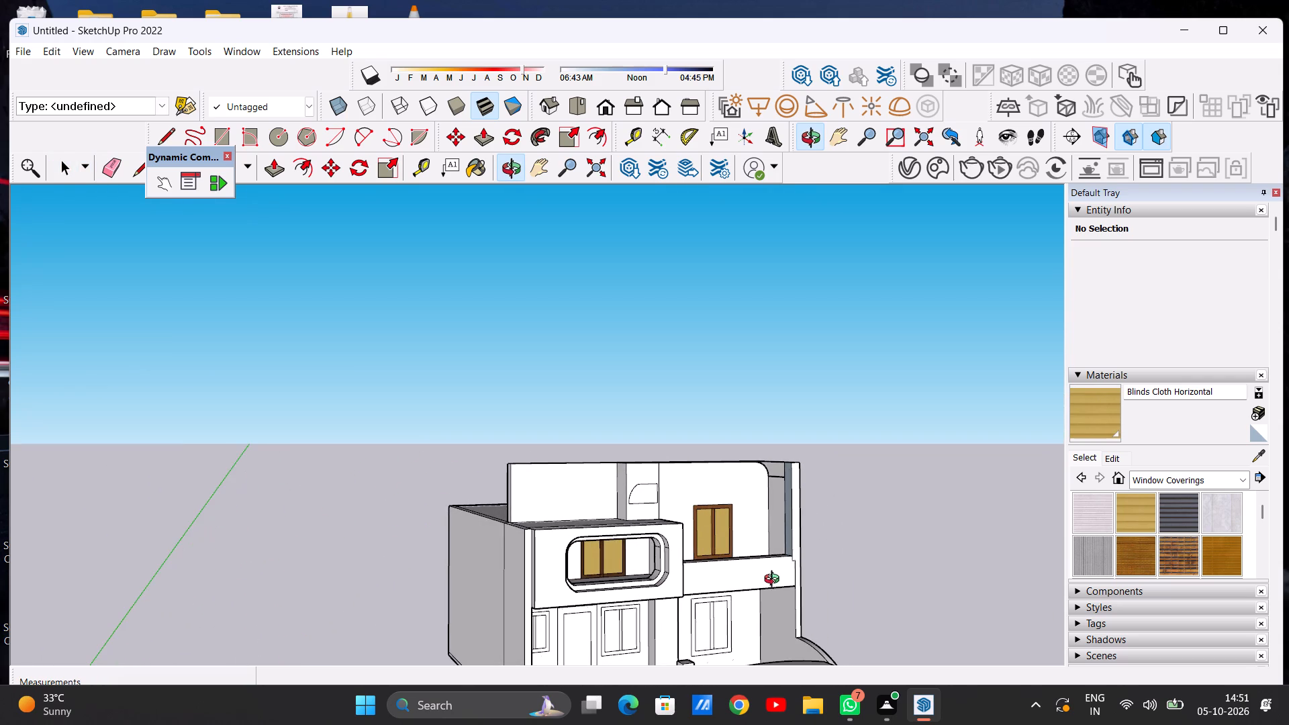
{"action": "middle_click_drag", "start_coordinate": [775, 581], "coordinate": [655, 587]}
{"action": "scroll", "coordinate": [607, 590], "scroll_direction": "down", "scroll_amount": 6}
{"action": "scroll", "coordinate": [753, 586], "scroll_direction": "up", "scroll_amount": 5}
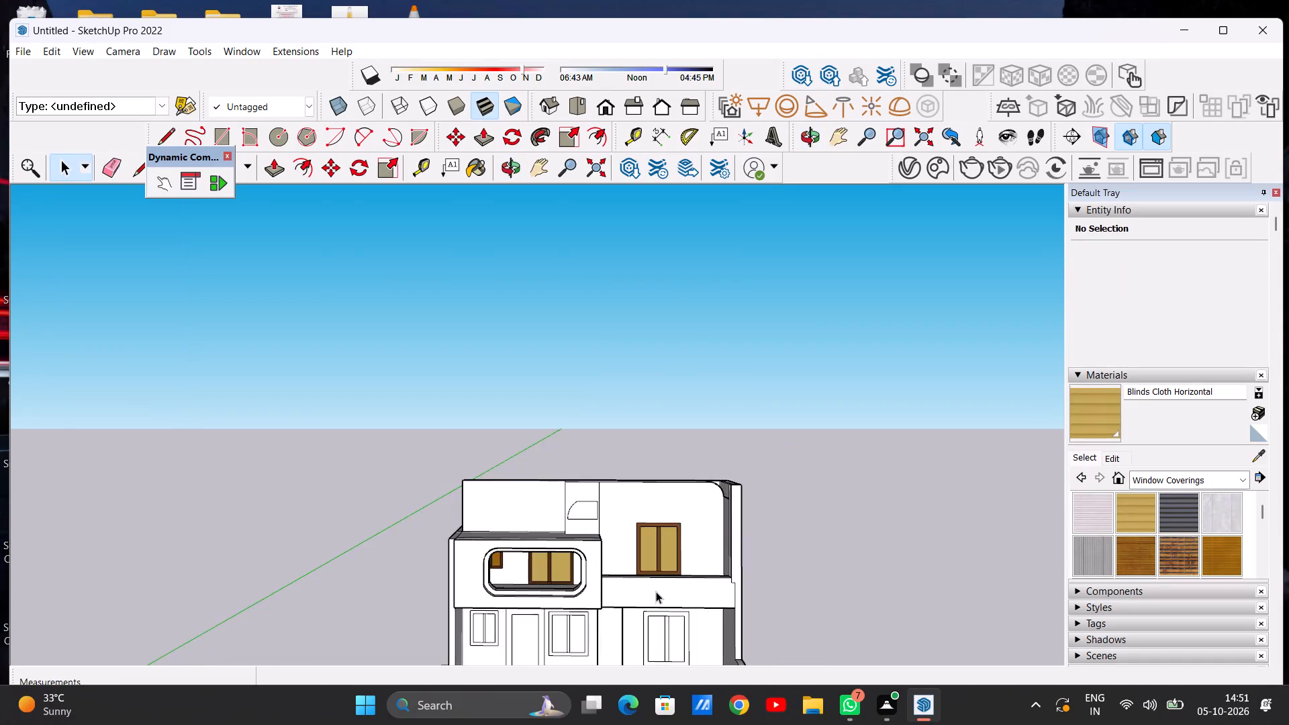
{"action": "scroll", "coordinate": [655, 591], "scroll_direction": "up", "scroll_amount": 4}
{"action": "scroll", "coordinate": [686, 598], "scroll_direction": "down", "scroll_amount": 5}
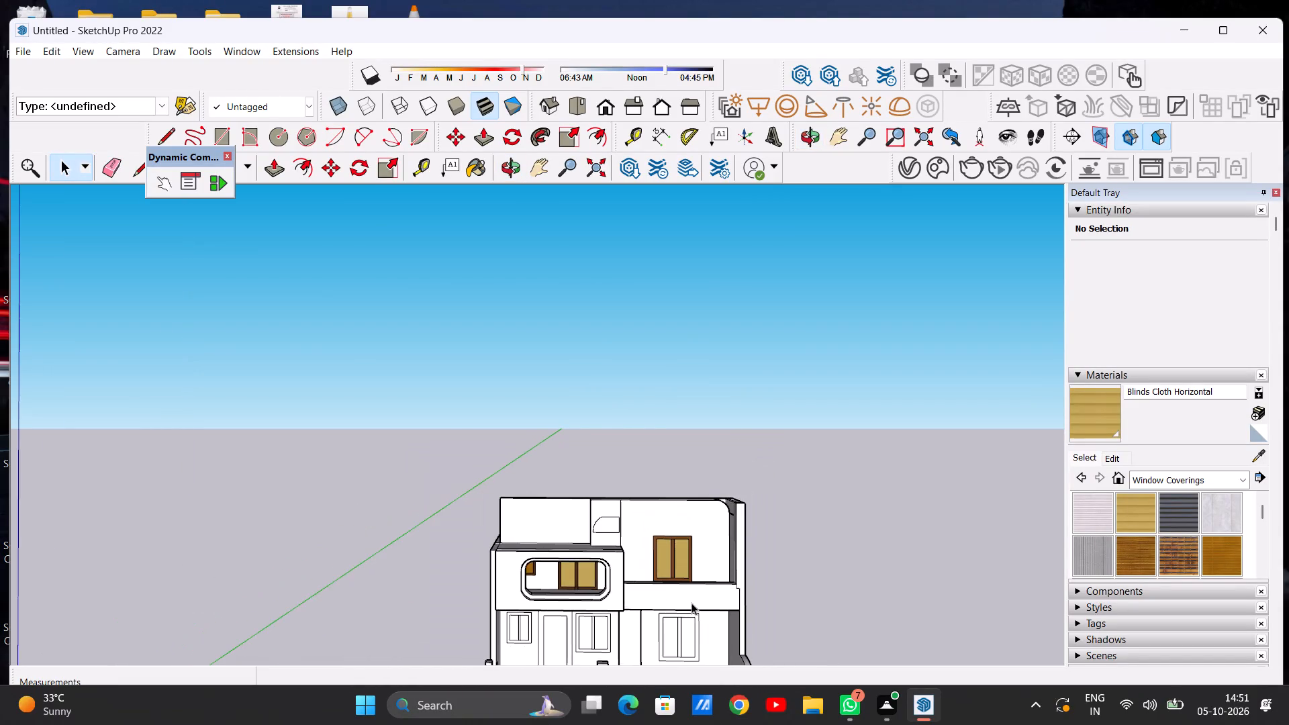
{"action": "scroll", "coordinate": [691, 603], "scroll_direction": "down", "scroll_amount": 1}
{"action": "middle_click_drag", "start_coordinate": [696, 586], "coordinate": [719, 670]}
{"action": "scroll", "coordinate": [698, 573], "scroll_direction": "up", "scroll_amount": 9}
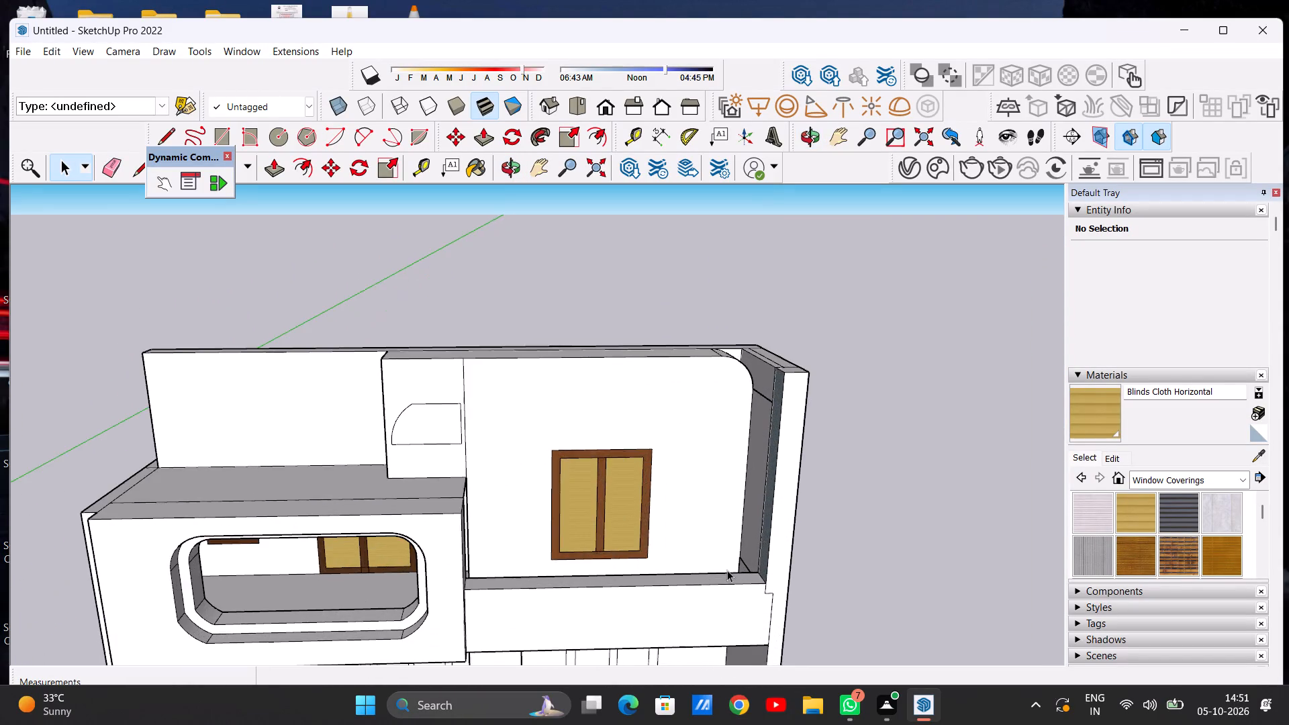
{"action": "scroll", "coordinate": [727, 570], "scroll_direction": "up", "scroll_amount": 1}
{"action": "middle_click_drag", "start_coordinate": [727, 570], "coordinate": [728, 609]}
{"action": "scroll", "coordinate": [738, 606], "scroll_direction": "up", "scroll_amount": 2}
{"action": "scroll", "coordinate": [776, 583], "scroll_direction": "down", "scroll_amount": 14}
{"action": "middle_click_drag", "start_coordinate": [738, 595], "coordinate": [712, 478]}
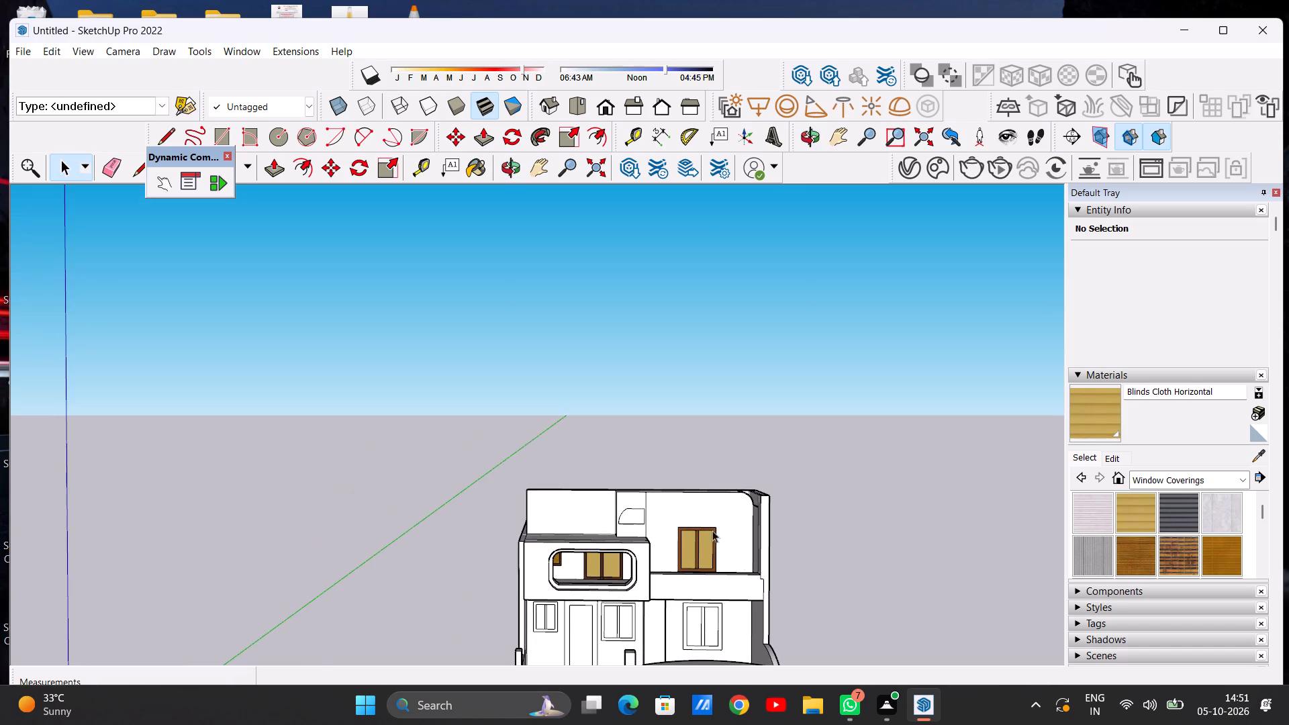
Push the top face of the open balcony's parapet down slightly with Push/Pull.
{"action": "scroll", "coordinate": [741, 557], "scroll_direction": "up", "scroll_amount": 6}
{"action": "middle_click_drag", "start_coordinate": [702, 583], "coordinate": [738, 717]}
{"action": "scroll", "coordinate": [738, 717], "scroll_direction": "up", "scroll_amount": 1}
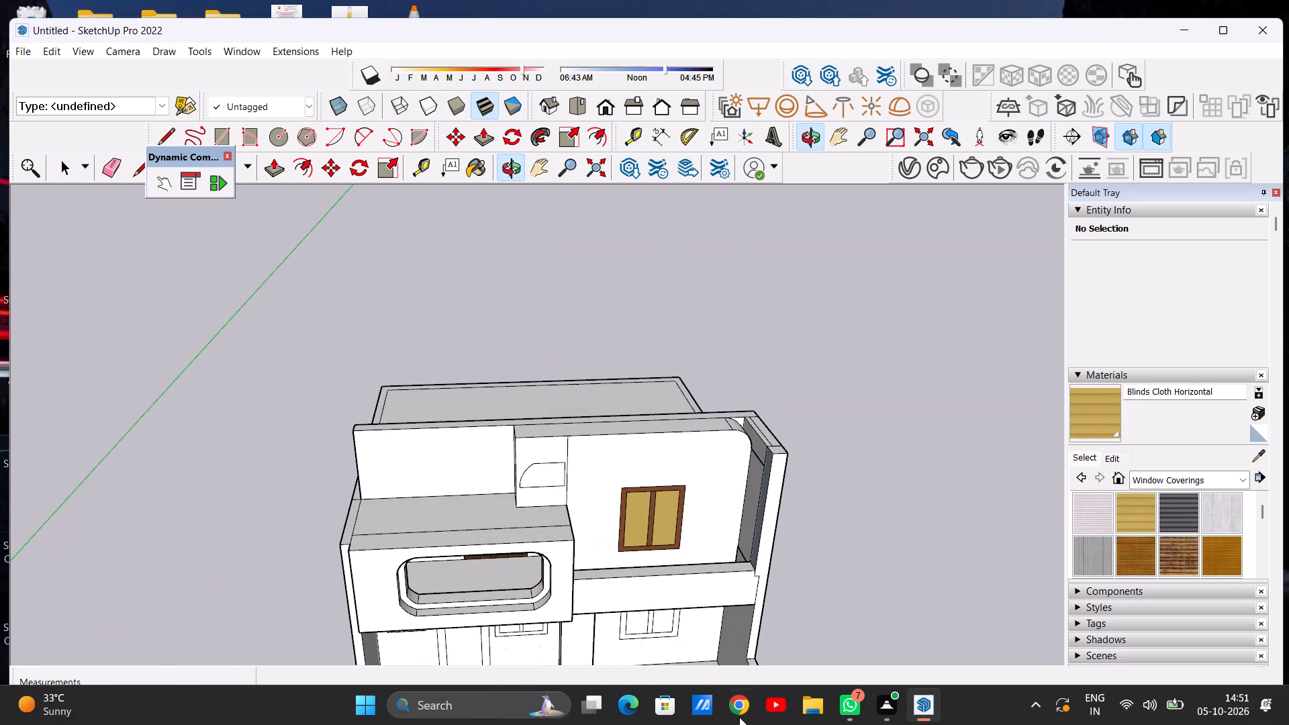
{"action": "key", "text": "p"}
{"action": "scroll", "coordinate": [776, 681], "scroll_direction": "up", "scroll_amount": 6}
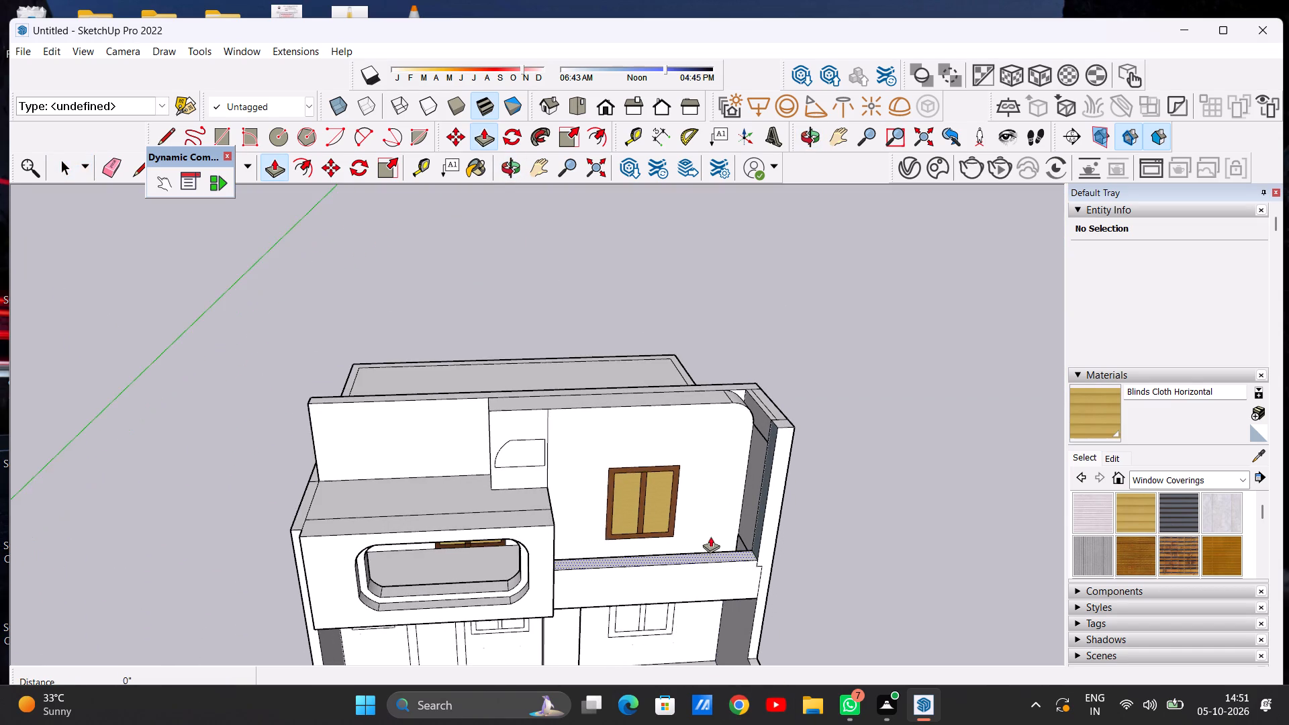
{"action": "middle_click_drag", "start_coordinate": [708, 542], "coordinate": [710, 644]}
{"action": "scroll", "coordinate": [747, 563], "scroll_direction": "up", "scroll_amount": 8}
{"action": "left_click", "coordinate": [722, 538]}
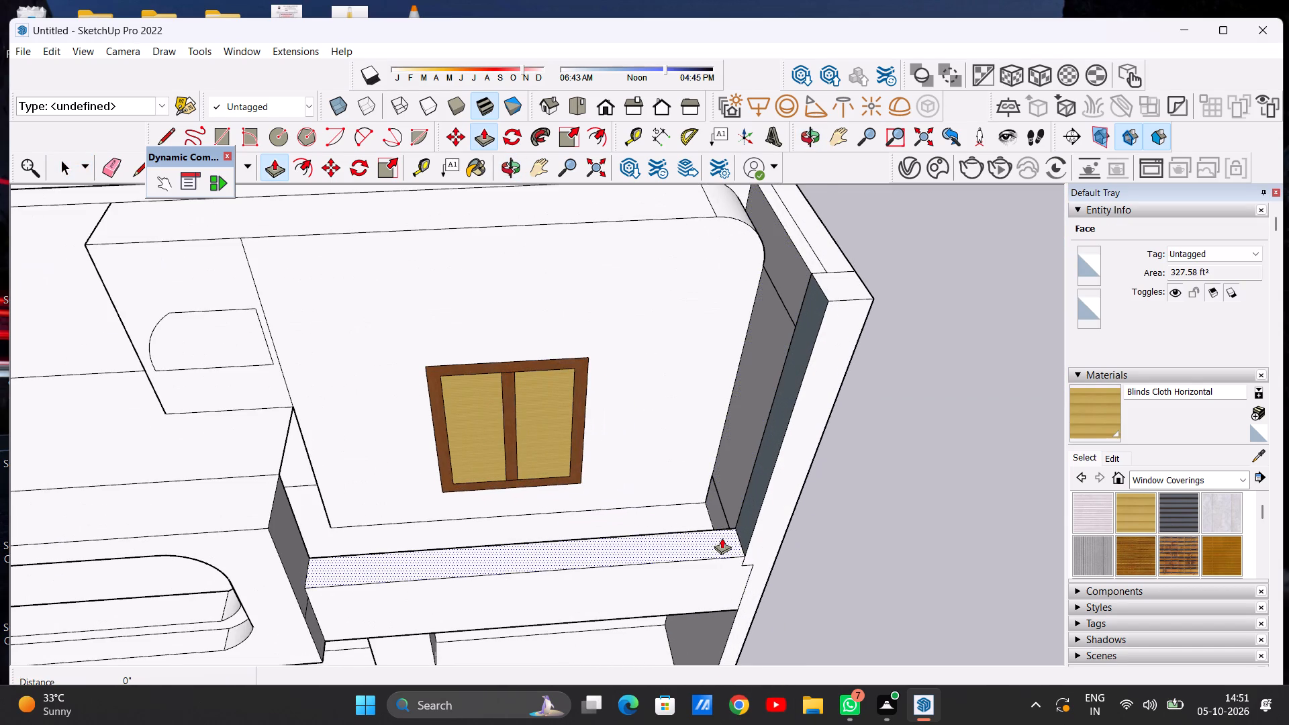
{"action": "left_click", "coordinate": [727, 549]}
{"action": "key", "text": "space"}
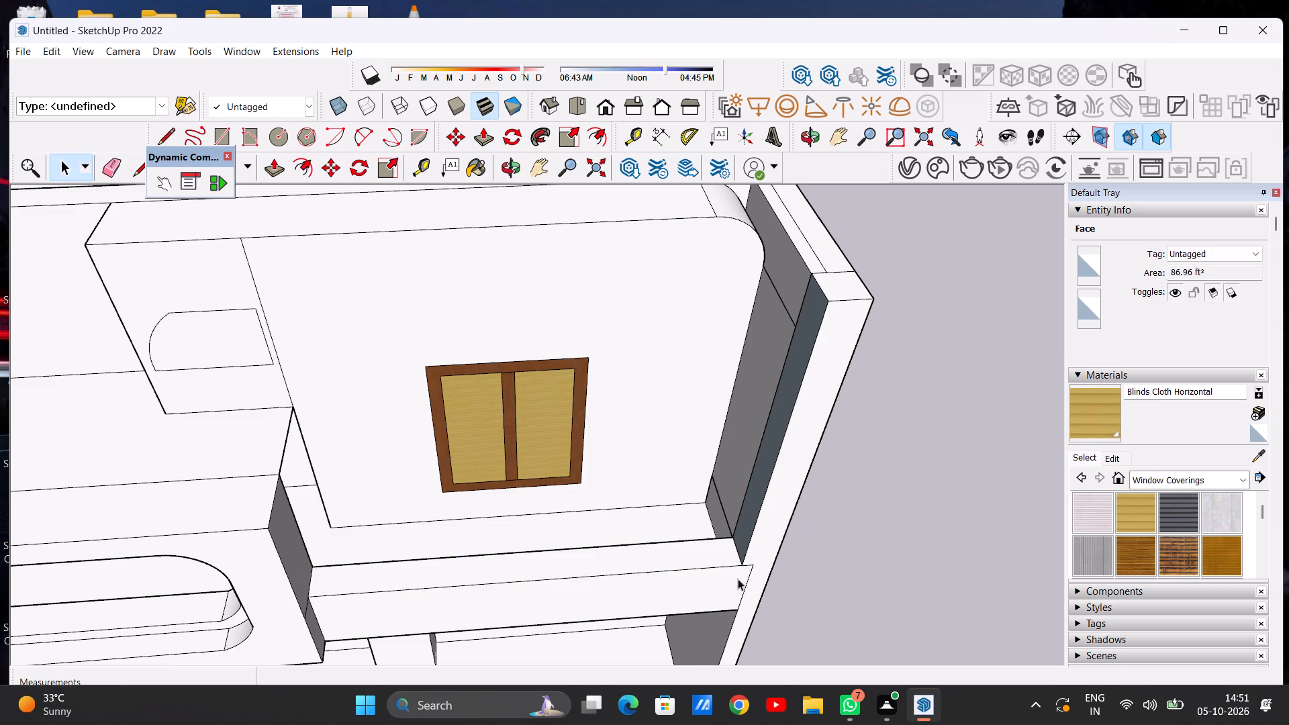
Examine the open balcony between the enclosed balcony box and the end wall from the front and both sides.
{"action": "scroll", "coordinate": [738, 529], "scroll_direction": "down", "scroll_amount": 5}
{"action": "middle_click_drag", "start_coordinate": [715, 562], "coordinate": [706, 362]}
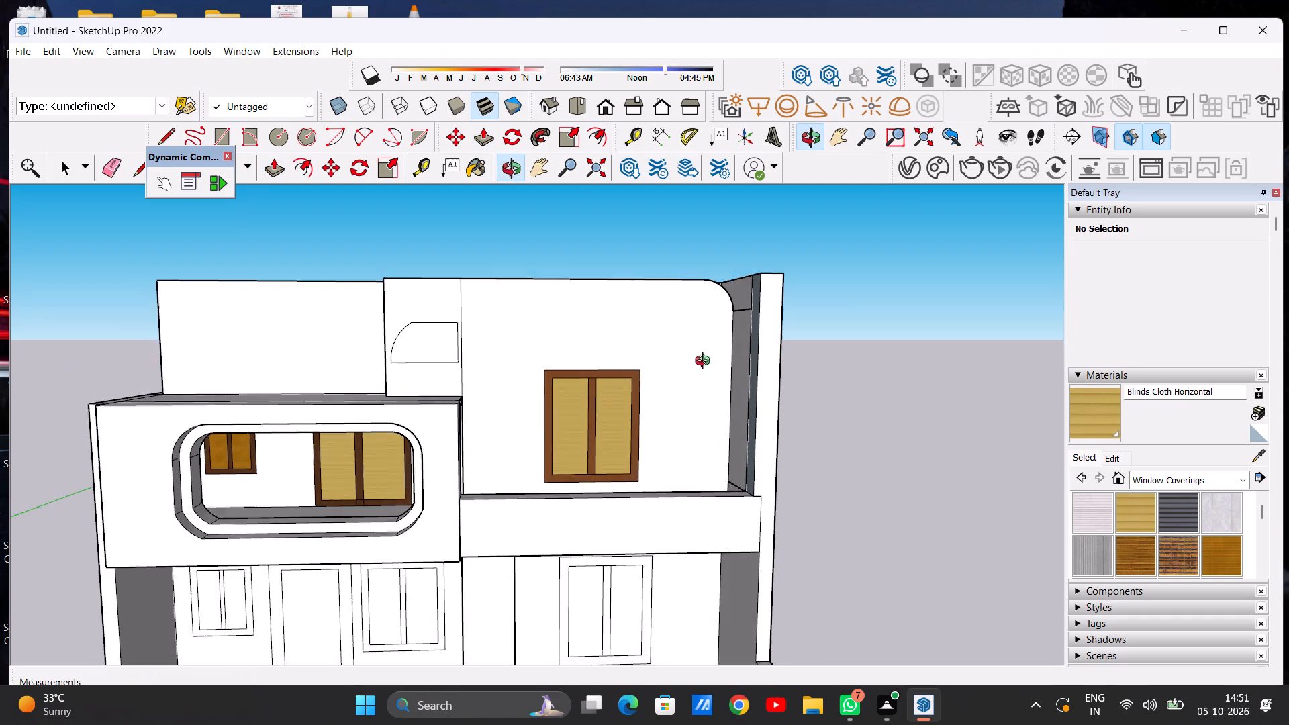
{"action": "middle_click_drag", "start_coordinate": [706, 362], "coordinate": [699, 389]}
{"action": "scroll", "coordinate": [716, 452], "scroll_direction": "up", "scroll_amount": 2}
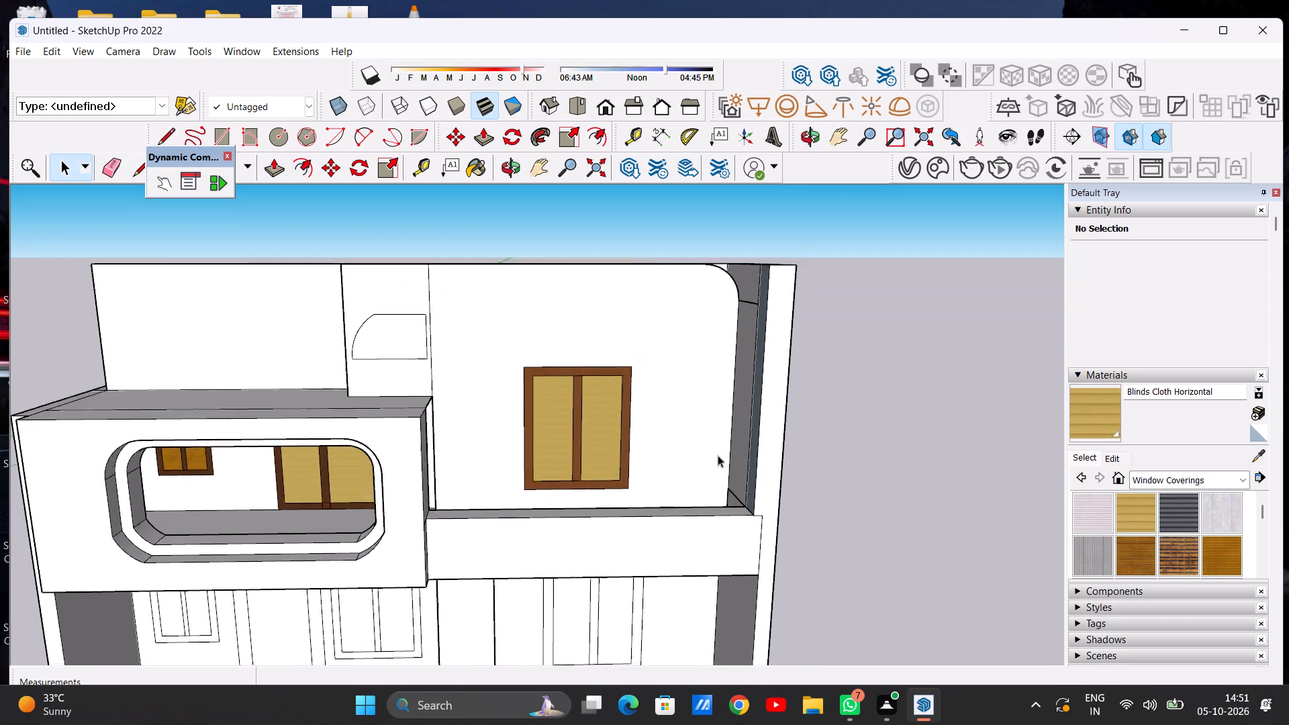
{"action": "scroll", "coordinate": [718, 455], "scroll_direction": "up", "scroll_amount": 2}
{"action": "middle_click_drag", "start_coordinate": [633, 489], "coordinate": [708, 505]}
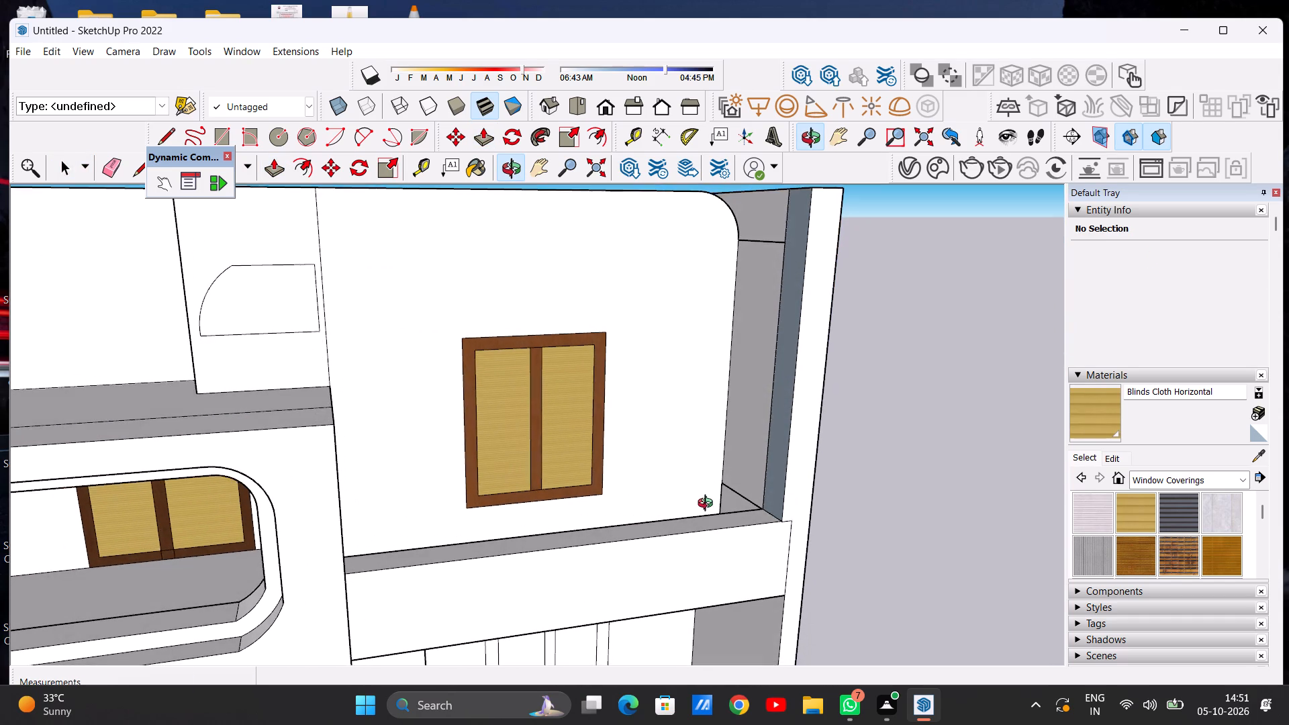
{"action": "middle_click_drag", "start_coordinate": [708, 505], "coordinate": [706, 505]}
{"action": "middle_click", "coordinate": [706, 505]}
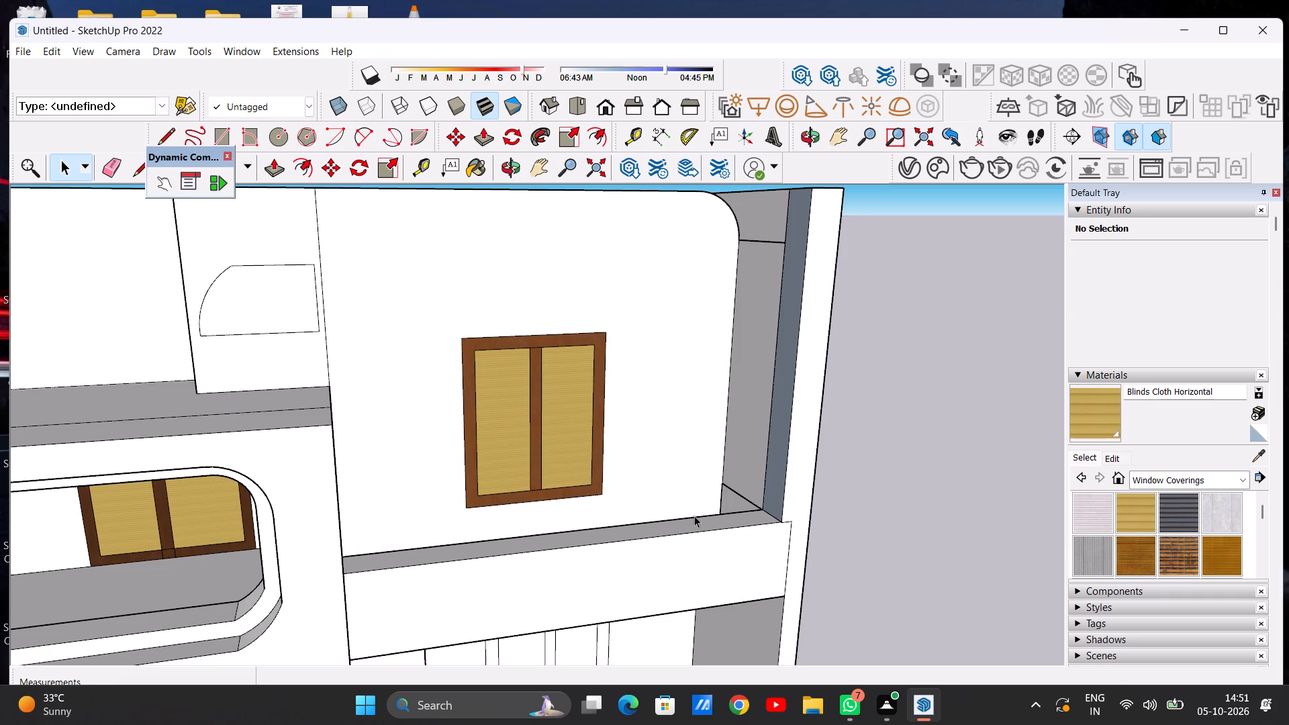
{"action": "scroll", "coordinate": [694, 518], "scroll_direction": "down", "scroll_amount": 9}
{"action": "middle_click_drag", "start_coordinate": [514, 537], "coordinate": [742, 495]}
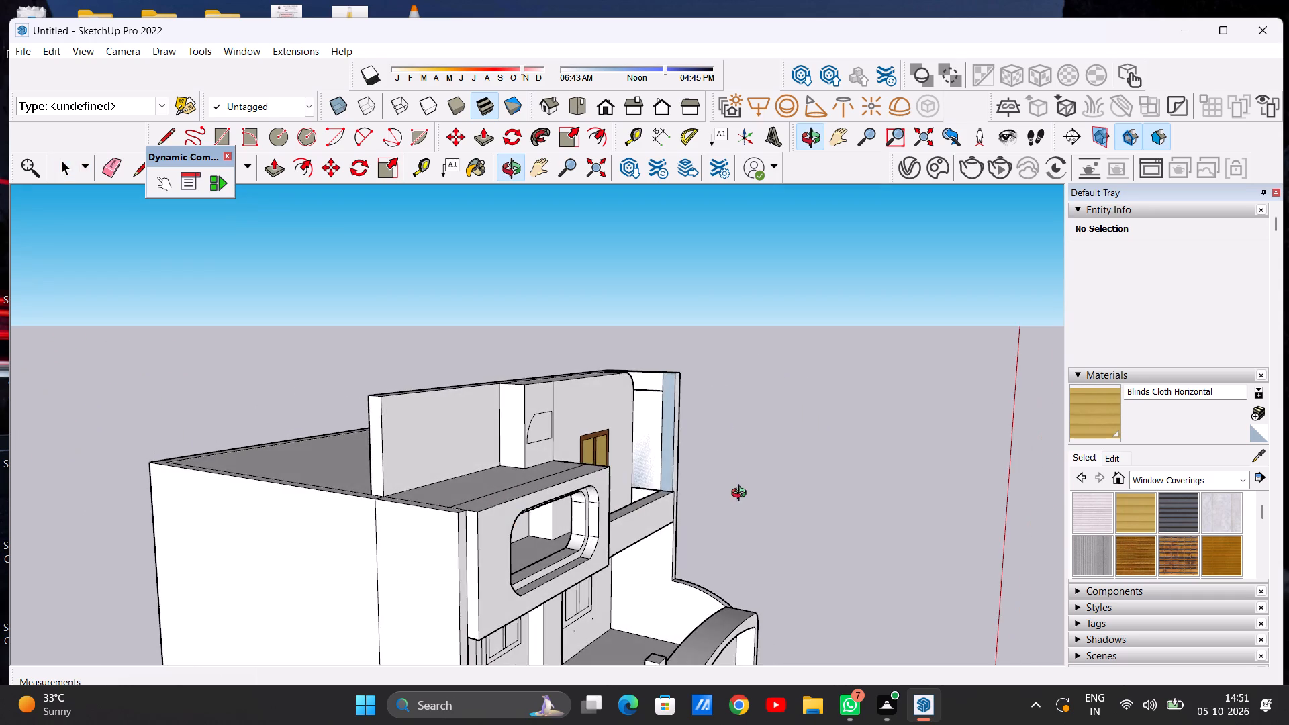
{"action": "middle_click_drag", "start_coordinate": [742, 495], "coordinate": [303, 514]}
{"action": "middle_click_drag", "start_coordinate": [490, 523], "coordinate": [315, 530]}
{"action": "scroll", "coordinate": [442, 525], "scroll_direction": "up", "scroll_amount": 2}
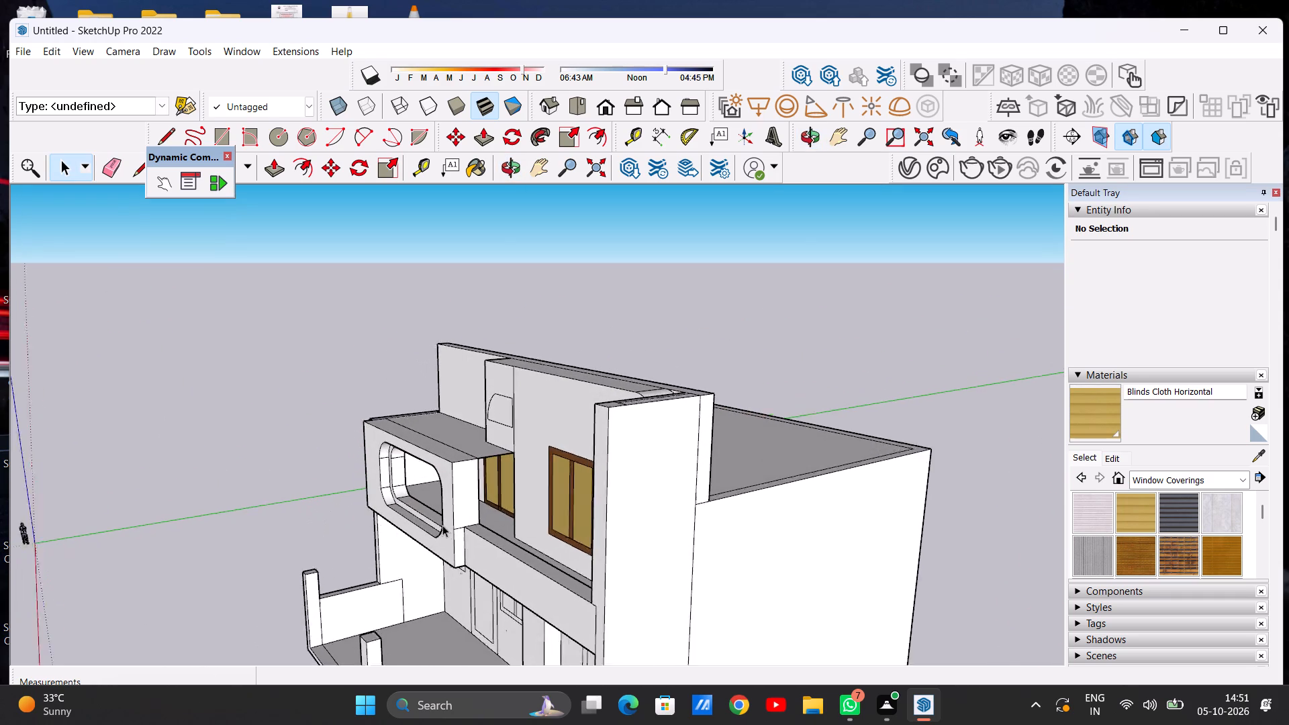
{"action": "scroll", "coordinate": [442, 525], "scroll_direction": "up", "scroll_amount": 10}
{"action": "scroll", "coordinate": [497, 537], "scroll_direction": "down", "scroll_amount": 6}
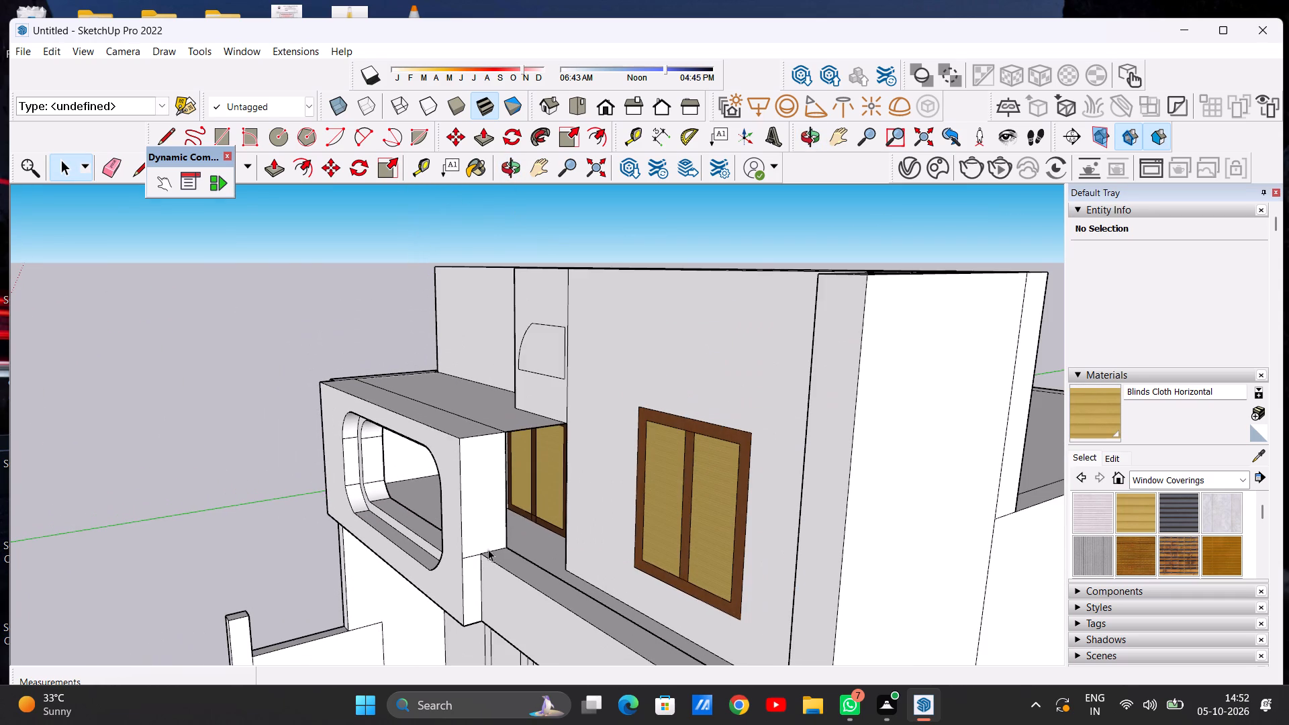
{"action": "middle_click_drag", "start_coordinate": [486, 551], "coordinate": [885, 532]}
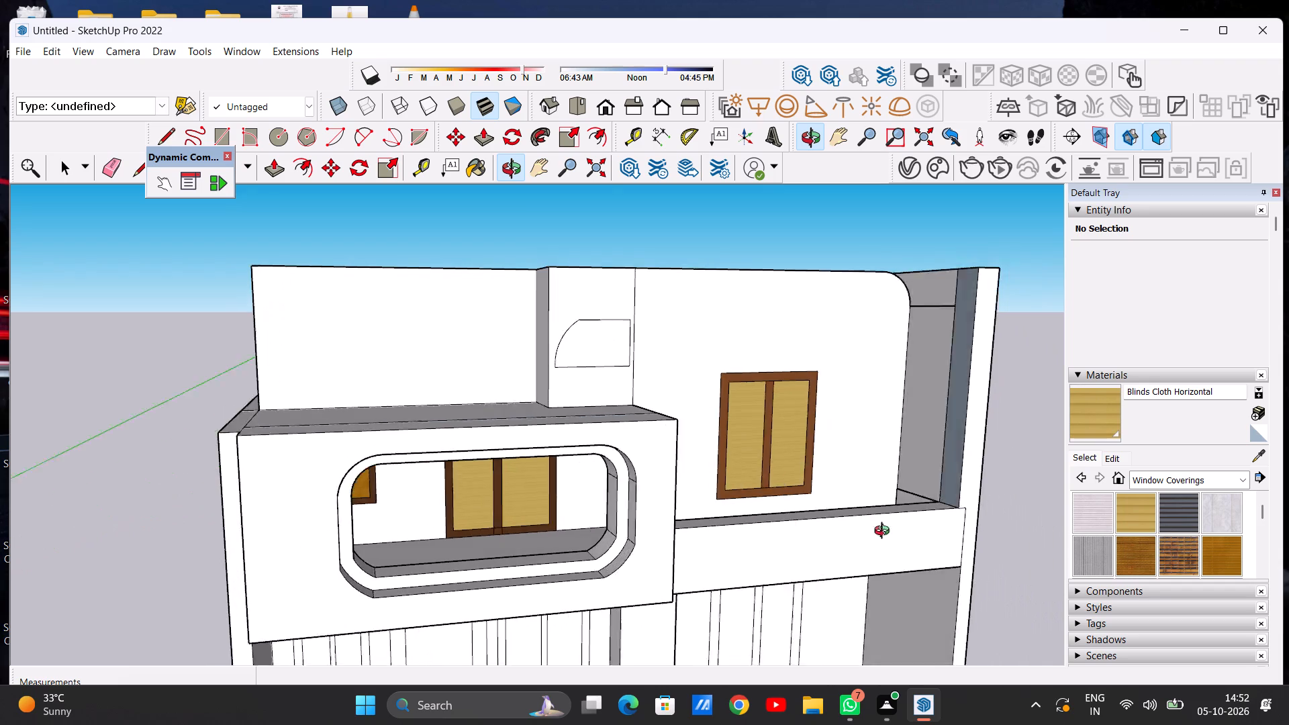
Draw a circle of about 3 7/8" radius low on the balcony box's side face, near its inner edge above the parapet.
{"action": "middle_click_drag", "start_coordinate": [885, 532], "coordinate": [548, 573]}
{"action": "scroll", "coordinate": [548, 573], "scroll_direction": "up", "scroll_amount": 2}
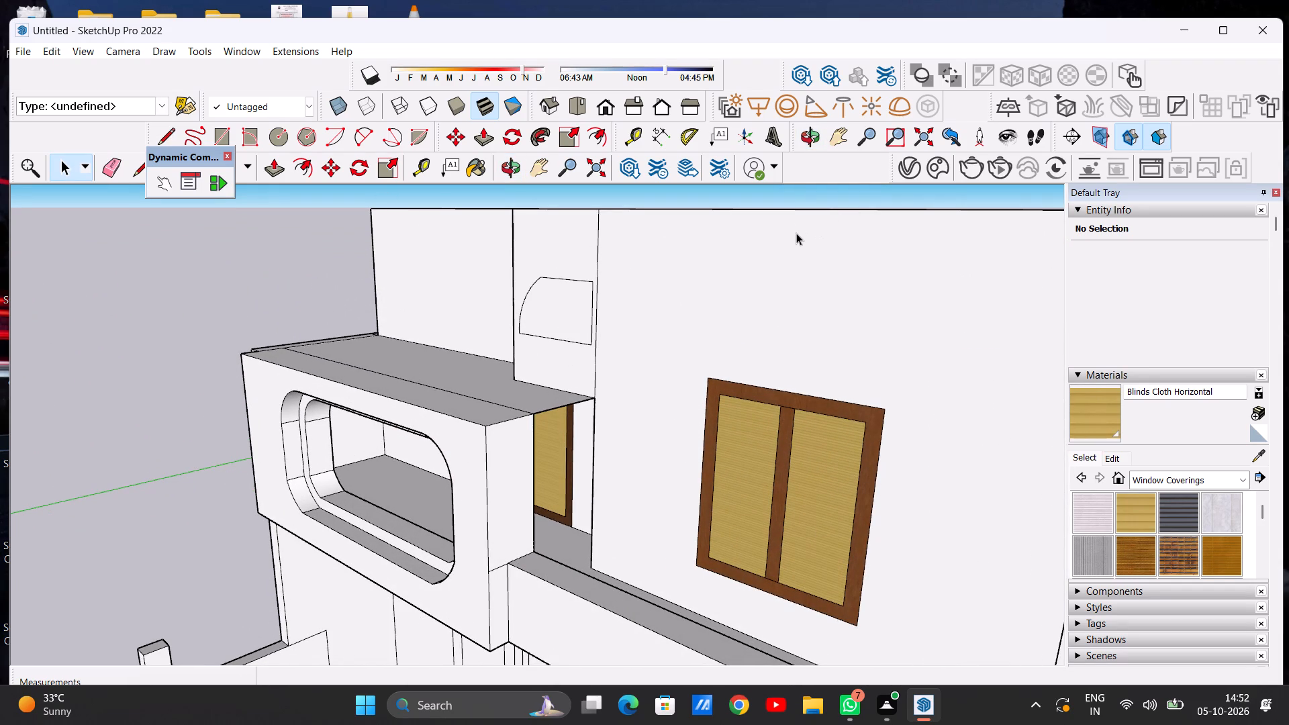
{"action": "key", "text": "c"}
{"action": "scroll", "coordinate": [604, 463], "scroll_direction": "down", "scroll_amount": 5}
{"action": "scroll", "coordinate": [536, 467], "scroll_direction": "up", "scroll_amount": 3}
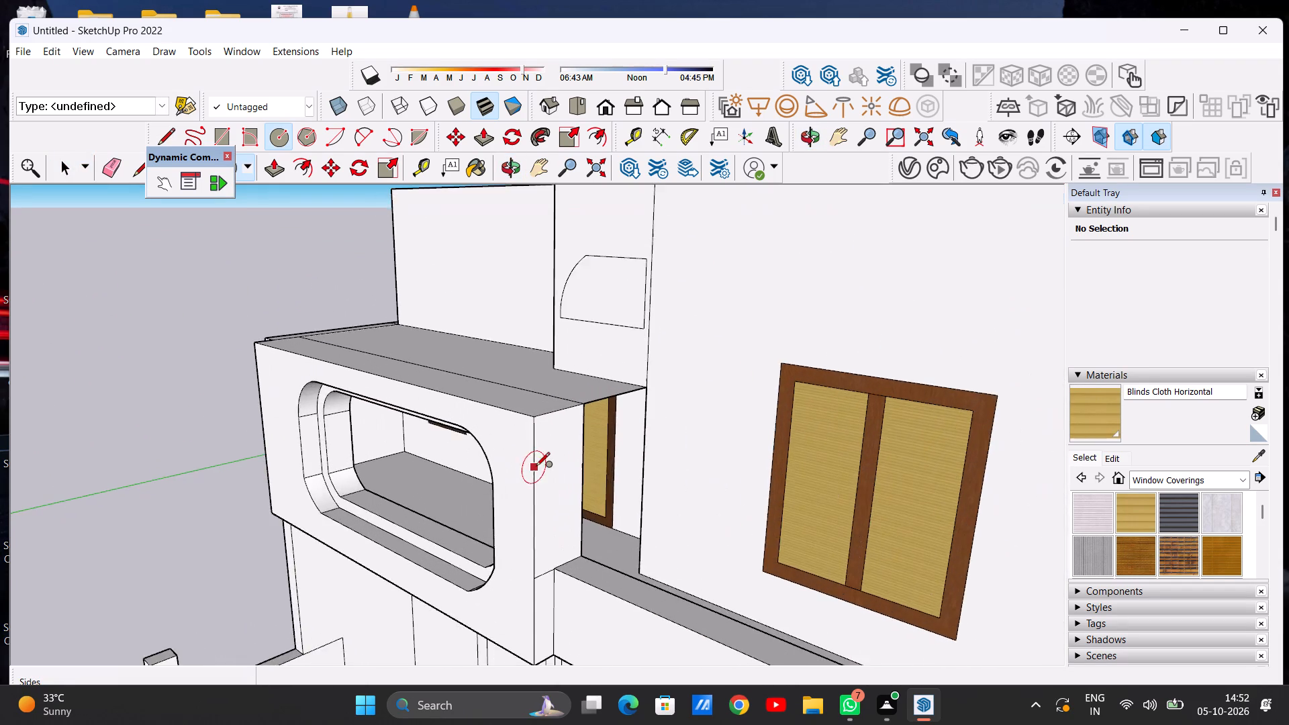
{"action": "scroll", "coordinate": [536, 467], "scroll_direction": "up", "scroll_amount": 8}
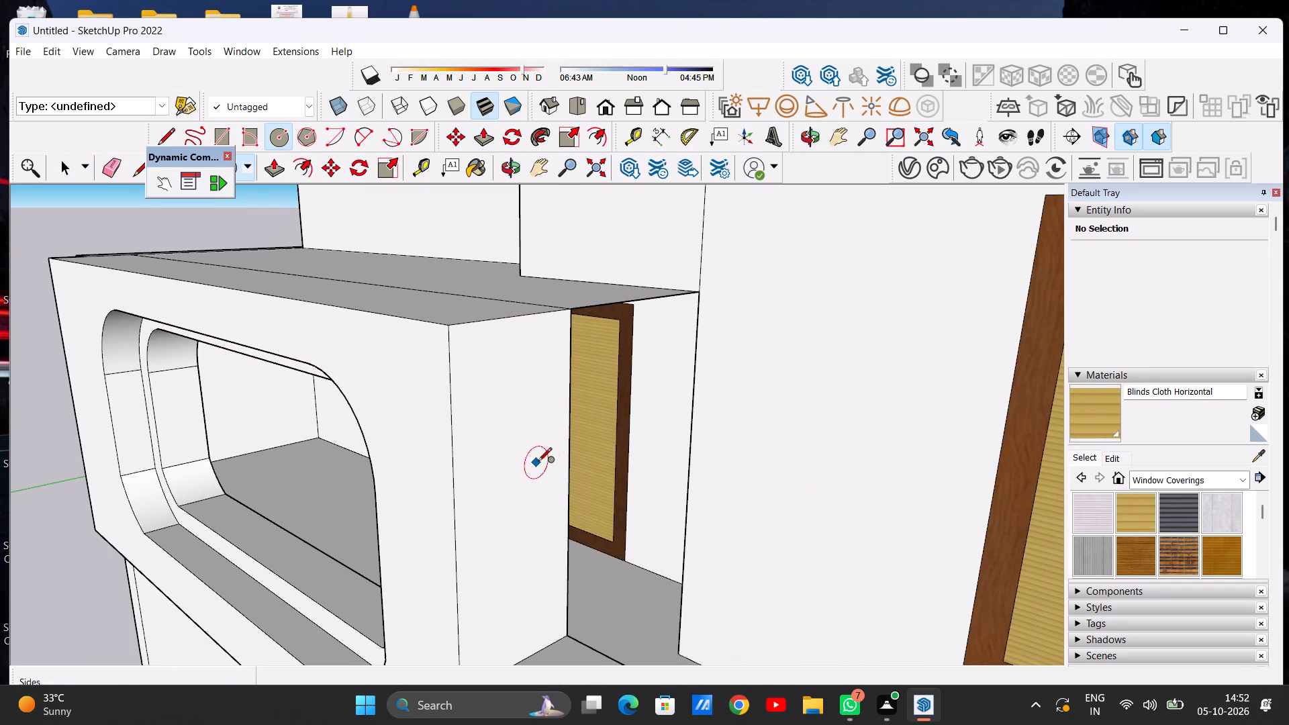
{"action": "scroll", "coordinate": [531, 516], "scroll_direction": "down", "scroll_amount": 15}
{"action": "middle_click_drag", "start_coordinate": [534, 520], "coordinate": [524, 545]}
{"action": "scroll", "coordinate": [544, 536], "scroll_direction": "up", "scroll_amount": 16}
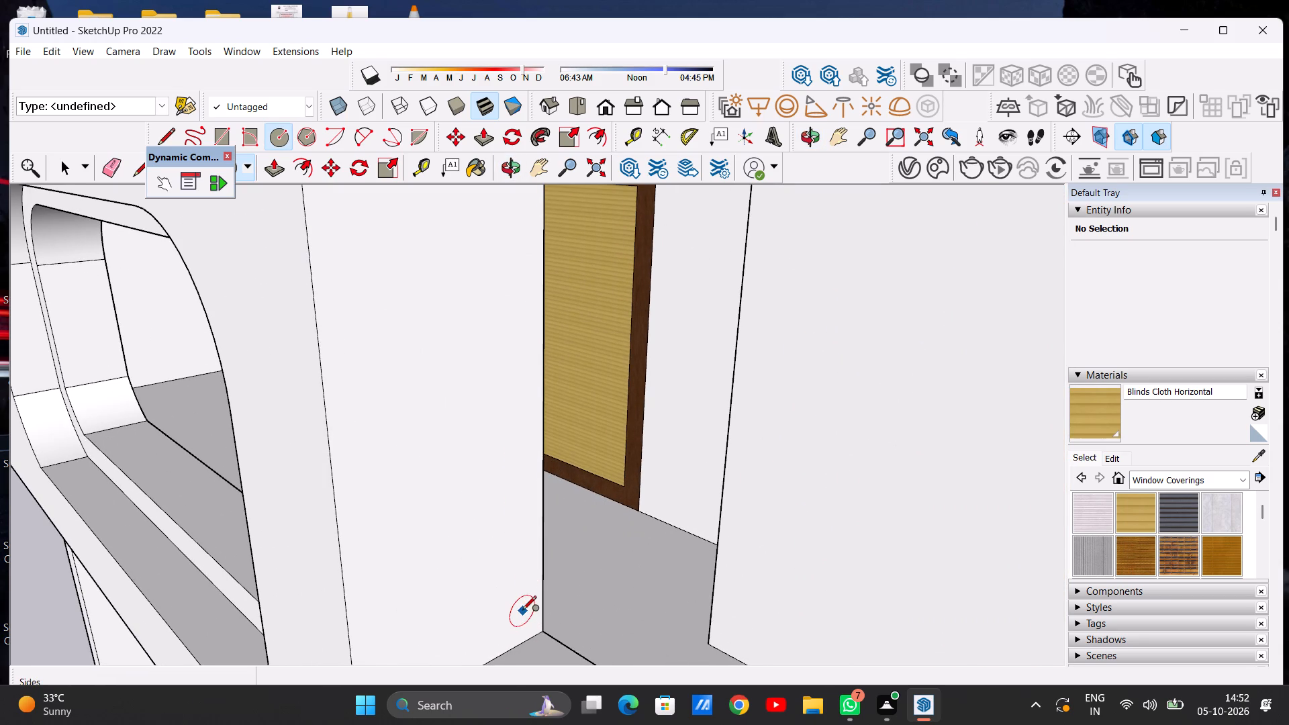
{"action": "left_click", "coordinate": [514, 615]}
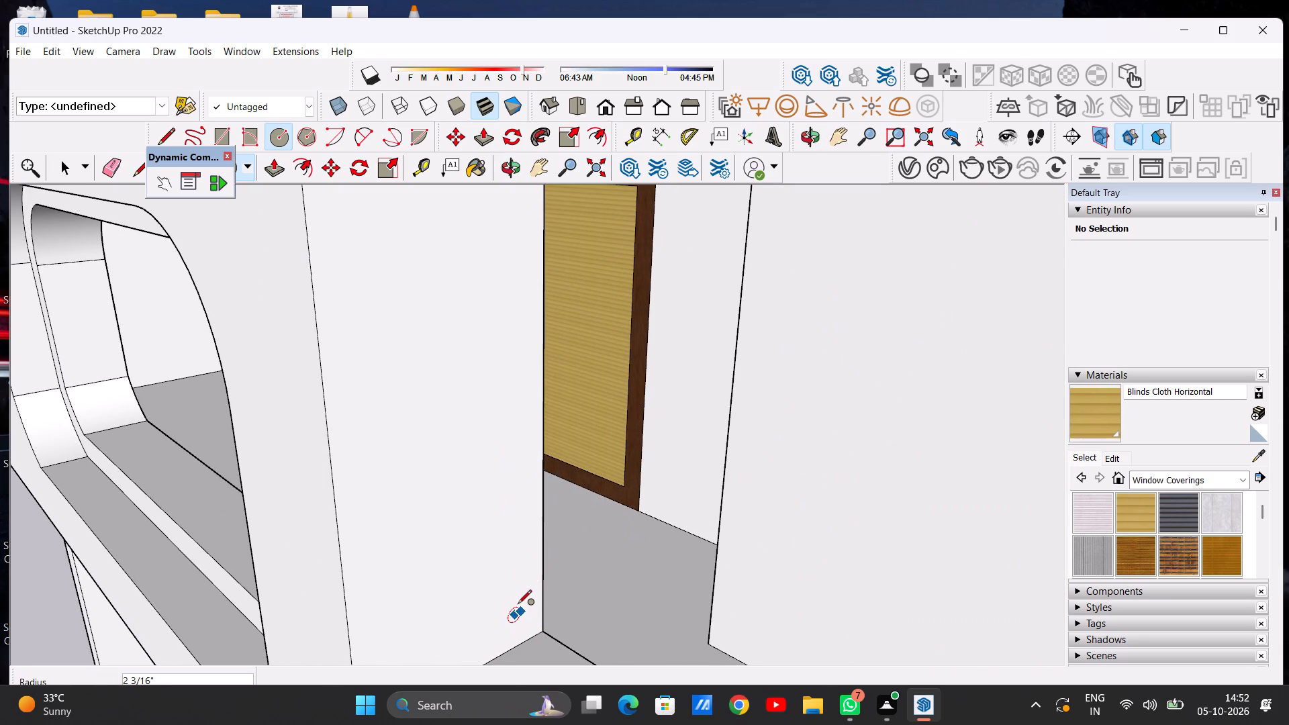
{"action": "left_click", "coordinate": [517, 601]}
{"action": "key", "text": "space"}
Copy the circle straight up twice, with the first copy about 1' 4" above it, for a vertical row of three circles.
{"action": "double_click", "coordinate": [513, 618]}
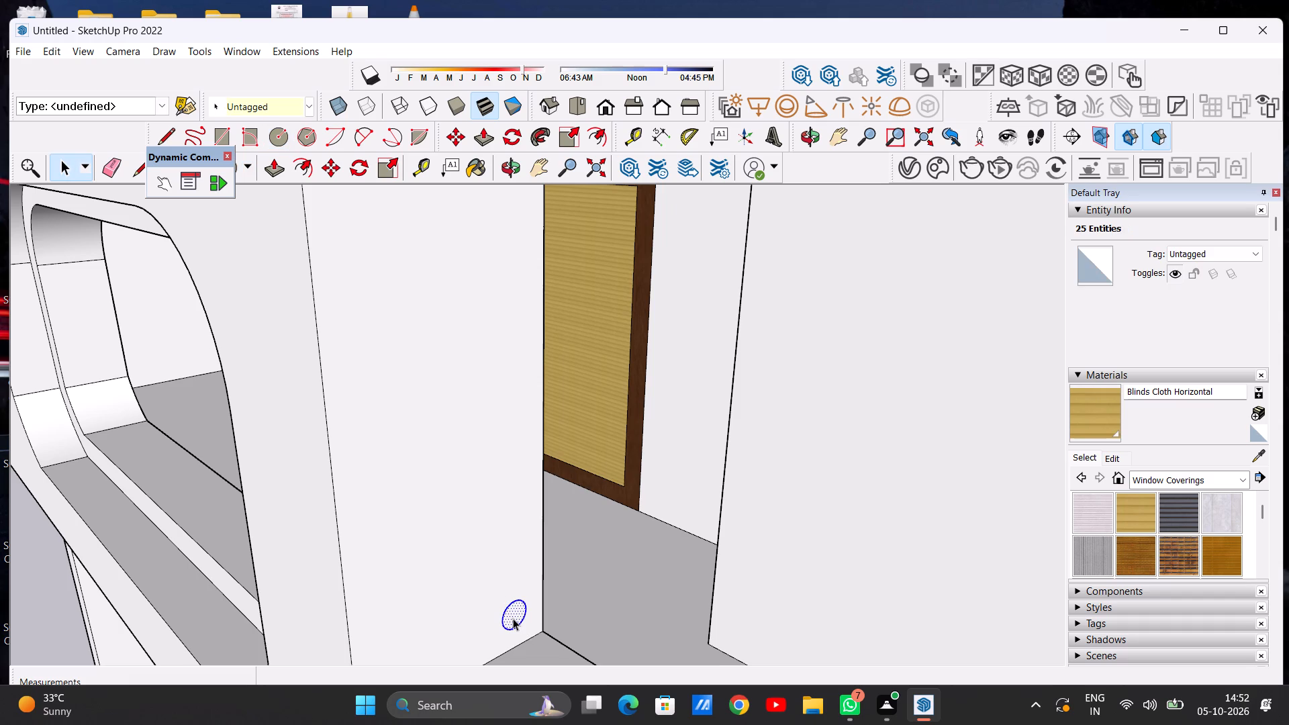
{"action": "key", "text": "m"}
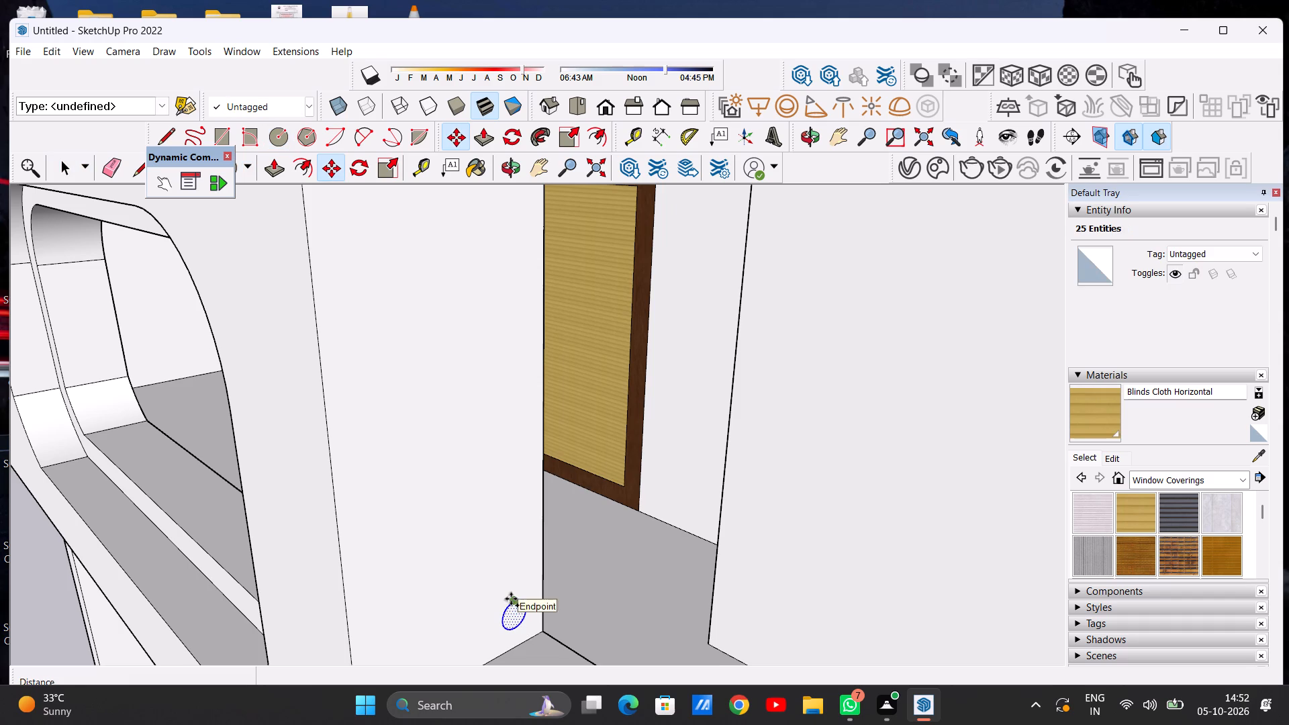
{"action": "left_click", "coordinate": [511, 599]}
{"action": "left_click", "coordinate": [507, 543]}
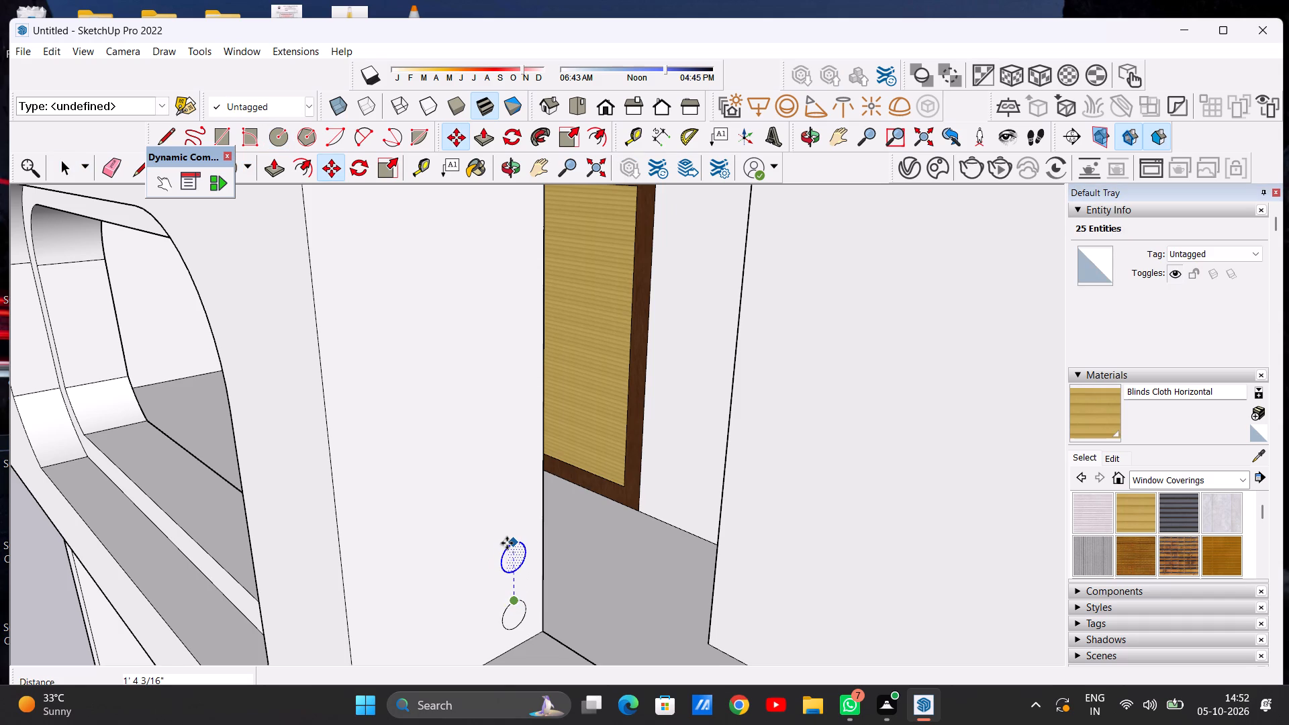
{"action": "left_click", "coordinate": [514, 540]}
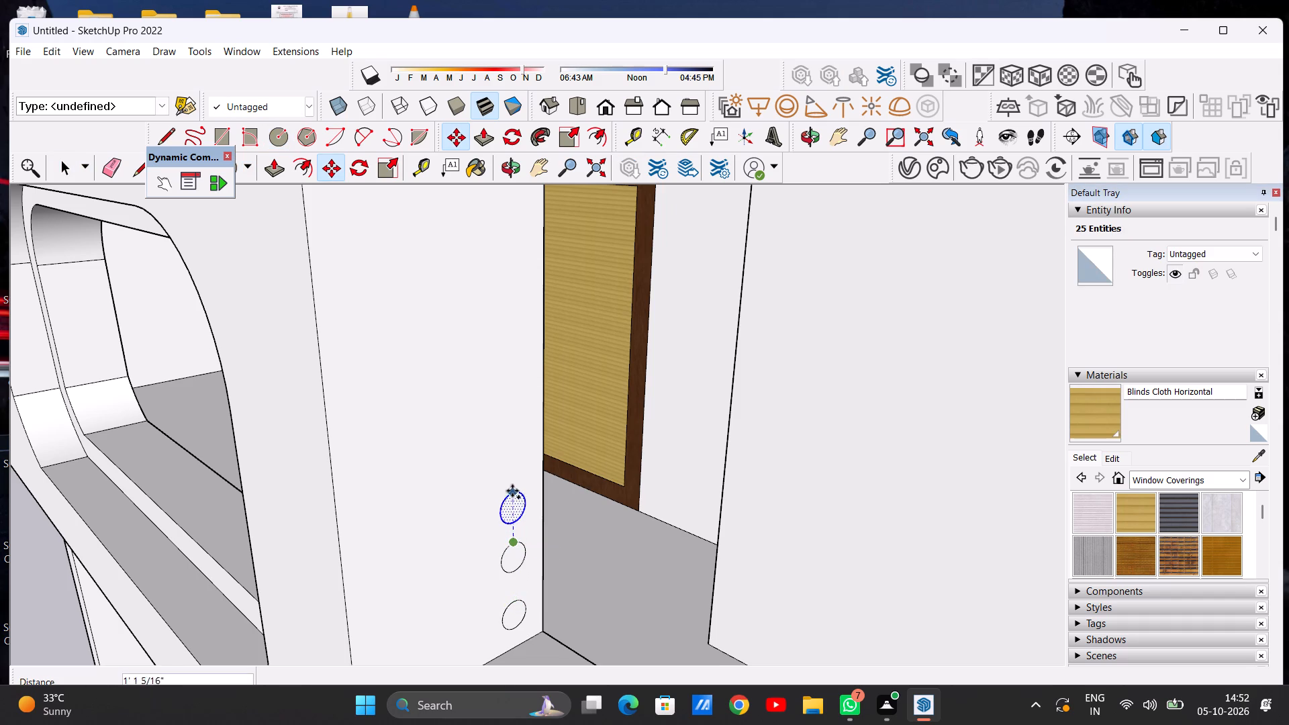
{"action": "left_click", "coordinate": [512, 475]}
{"action": "key", "text": "space"}
{"action": "scroll", "coordinate": [551, 564], "scroll_direction": "down", "scroll_amount": 7}
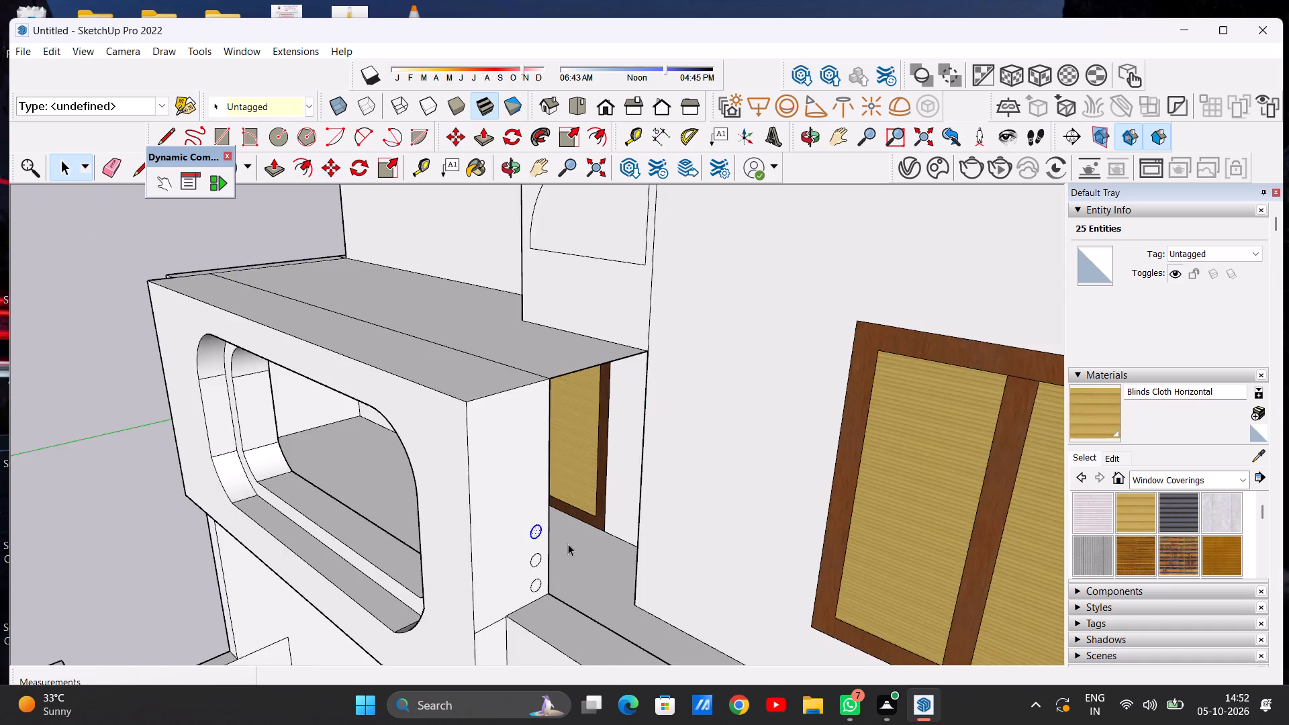
{"action": "scroll", "coordinate": [568, 544], "scroll_direction": "down", "scroll_amount": 7}
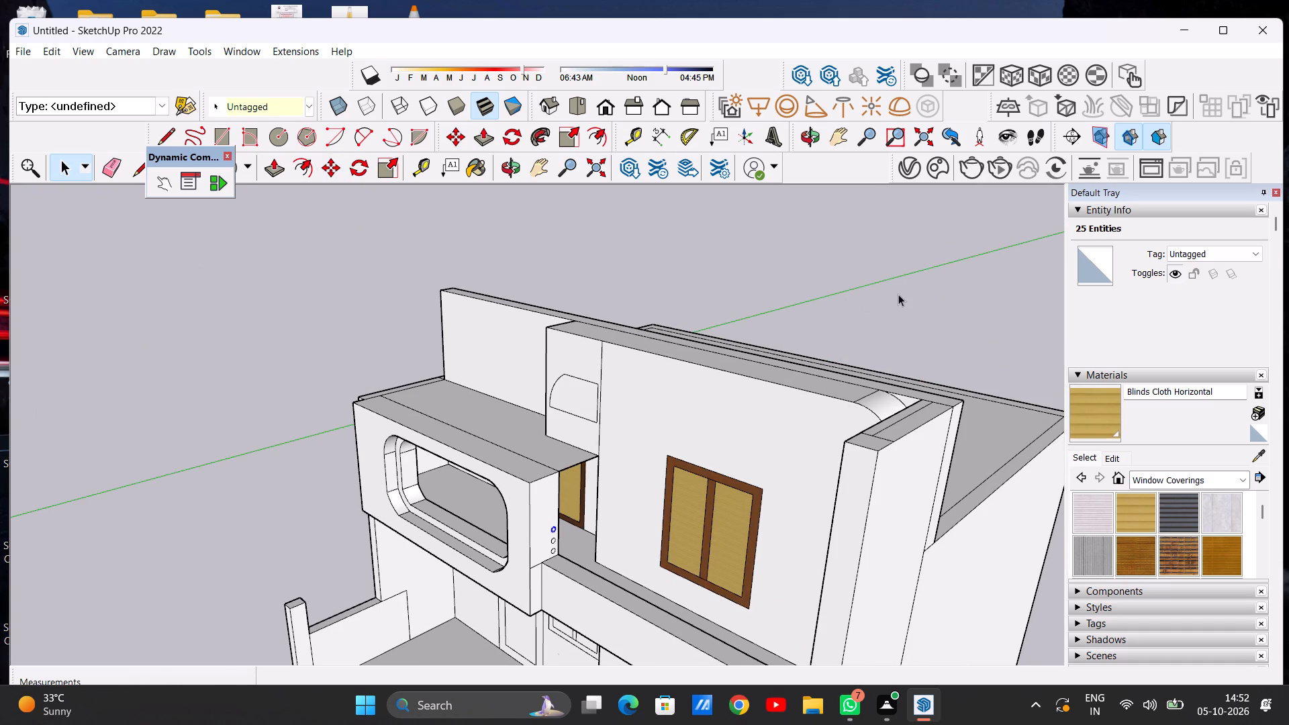
{"action": "left_click", "coordinate": [898, 294]}
Extrude the top circle about 32' 9" across the open balcony to the opposite end wall as a round railing bar.
{"action": "middle_click_drag", "start_coordinate": [600, 552], "coordinate": [670, 543]}
{"action": "scroll", "coordinate": [604, 540], "scroll_direction": "up", "scroll_amount": 15}
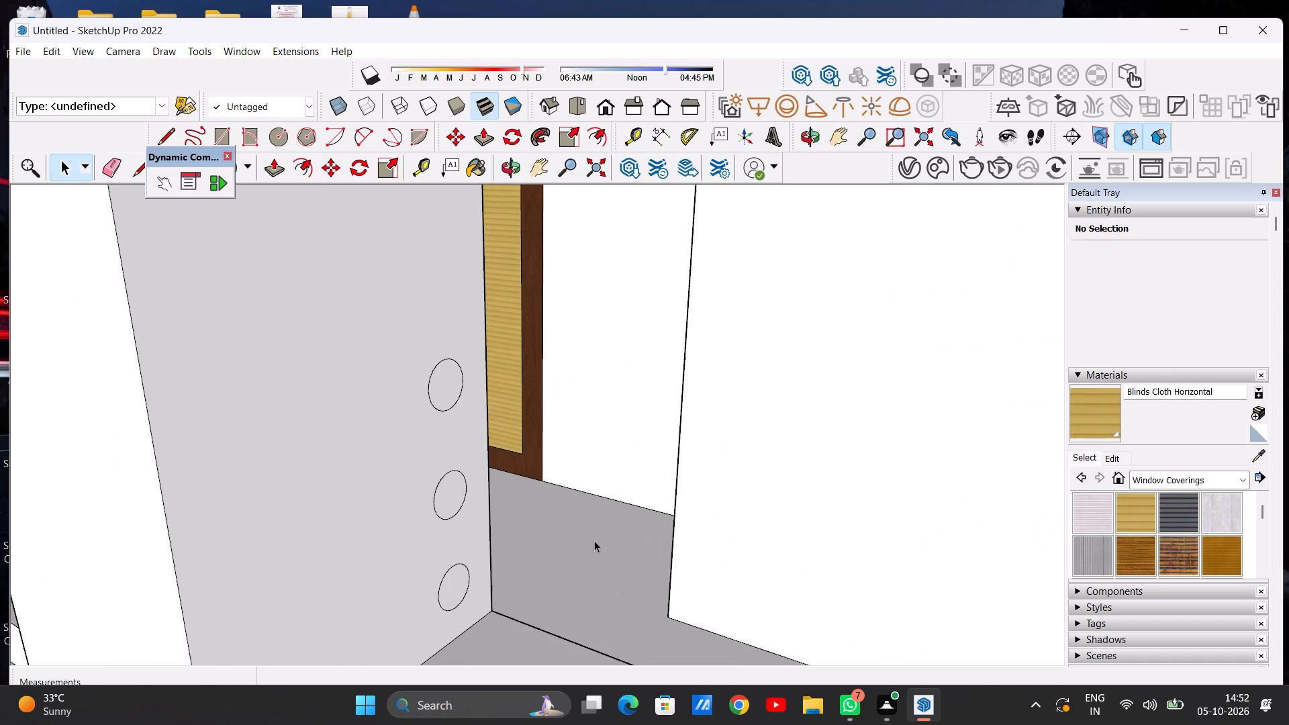
{"action": "key", "text": "p"}
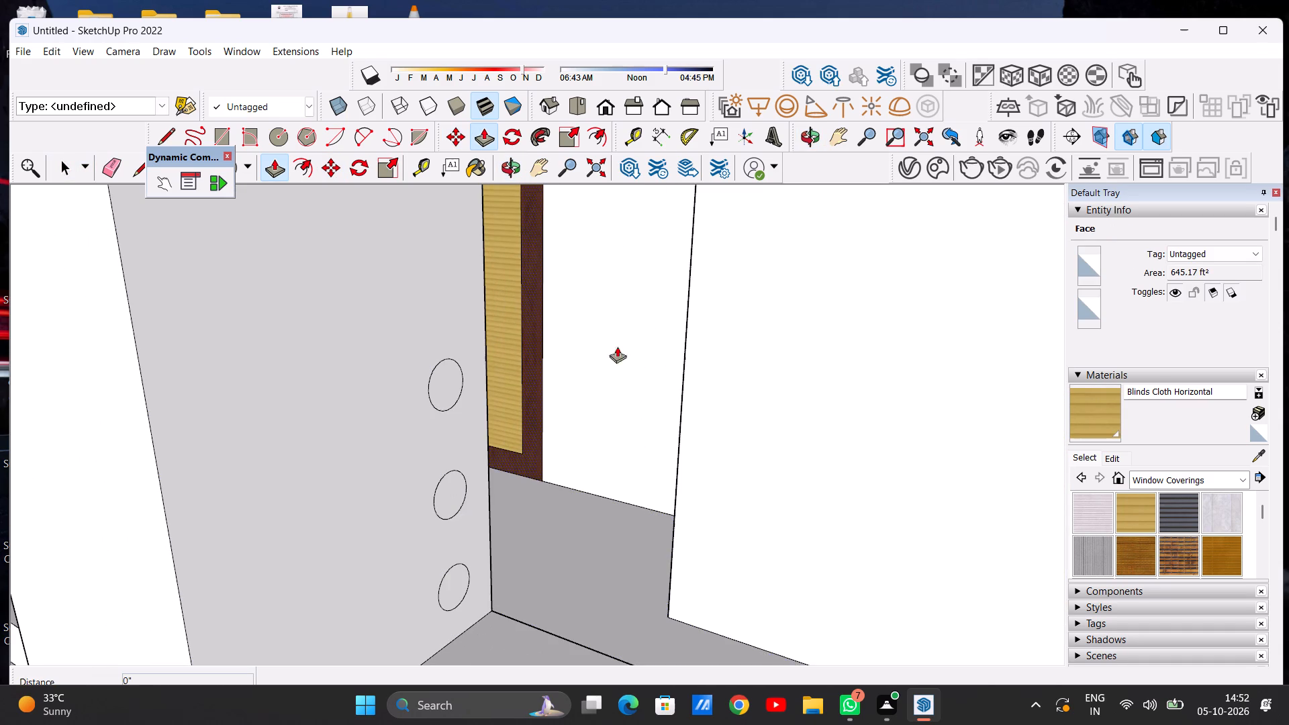
{"action": "left_click", "coordinate": [446, 376]}
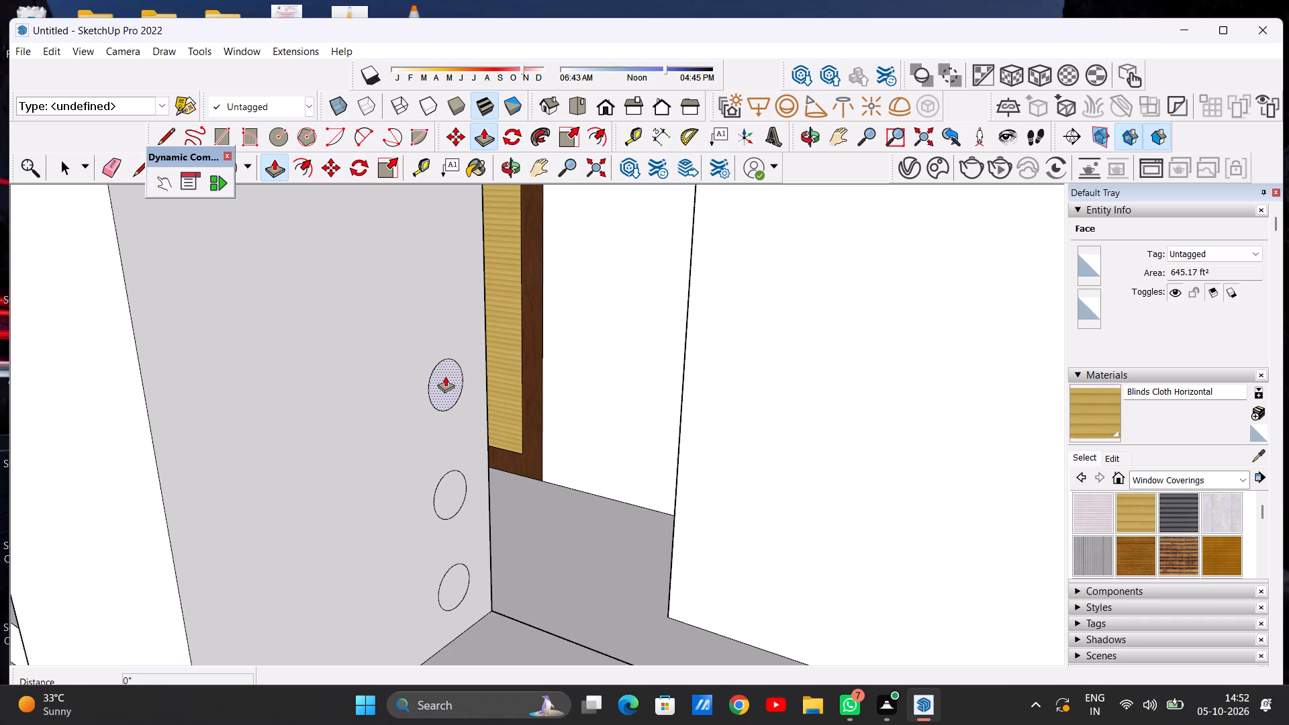
{"action": "scroll", "coordinate": [674, 442], "scroll_direction": "down", "scroll_amount": 19}
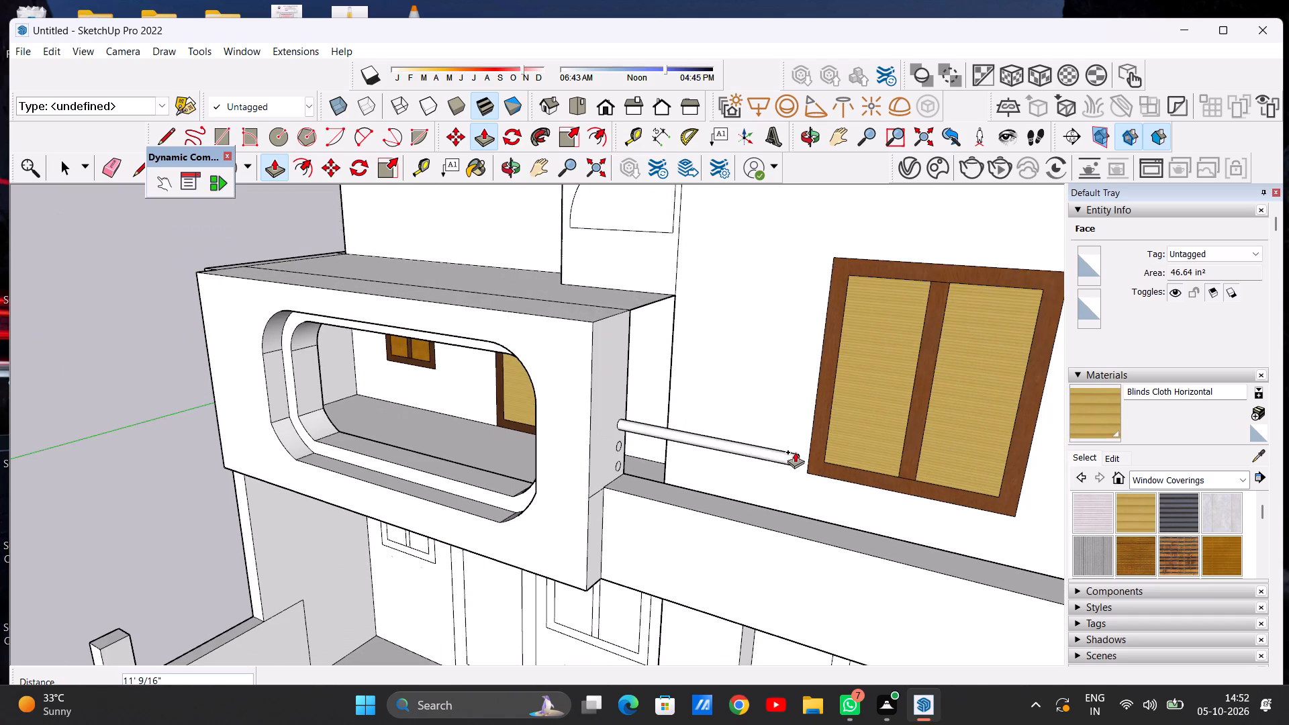
{"action": "scroll", "coordinate": [730, 452], "scroll_direction": "down", "scroll_amount": 5}
{"action": "middle_click_drag", "start_coordinate": [704, 452], "coordinate": [845, 456]}
{"action": "scroll", "coordinate": [1007, 416], "scroll_direction": "up", "scroll_amount": 7}
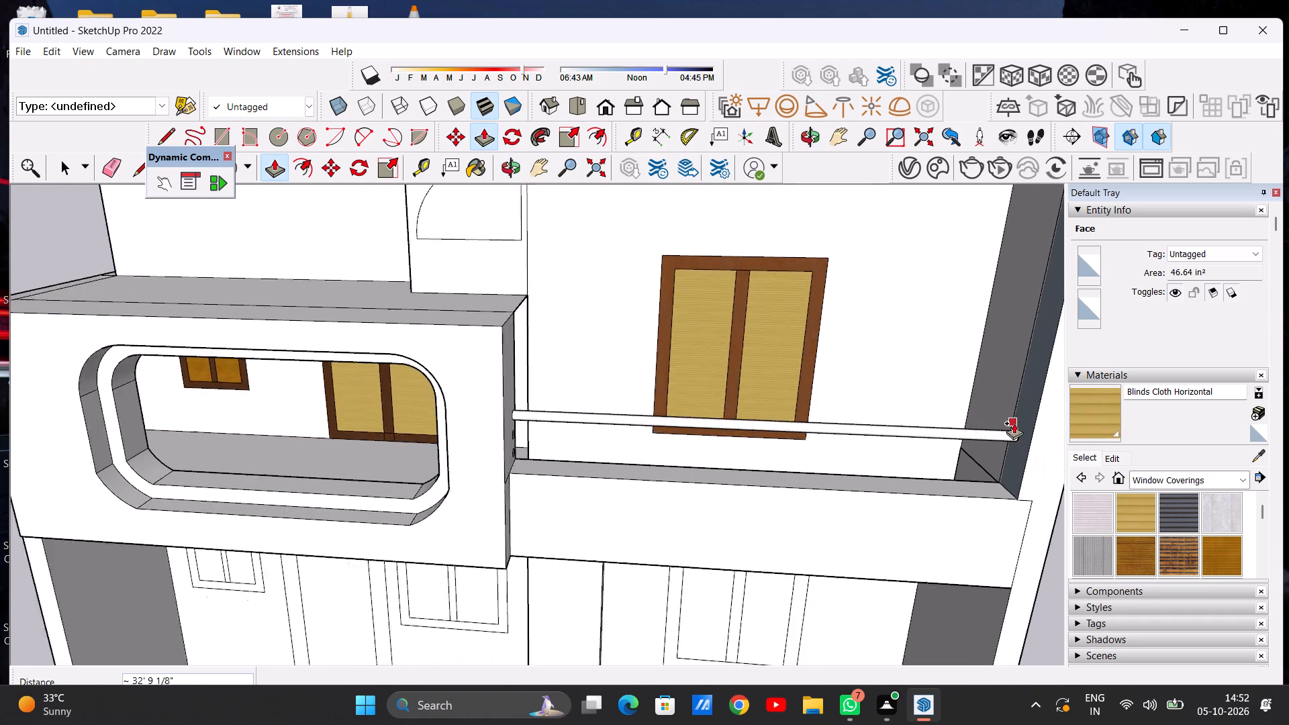
{"action": "scroll", "coordinate": [1014, 423], "scroll_direction": "up", "scroll_amount": 4}
{"action": "left_click", "coordinate": [1027, 426]}
{"action": "scroll", "coordinate": [917, 505], "scroll_direction": "down", "scroll_amount": 2}
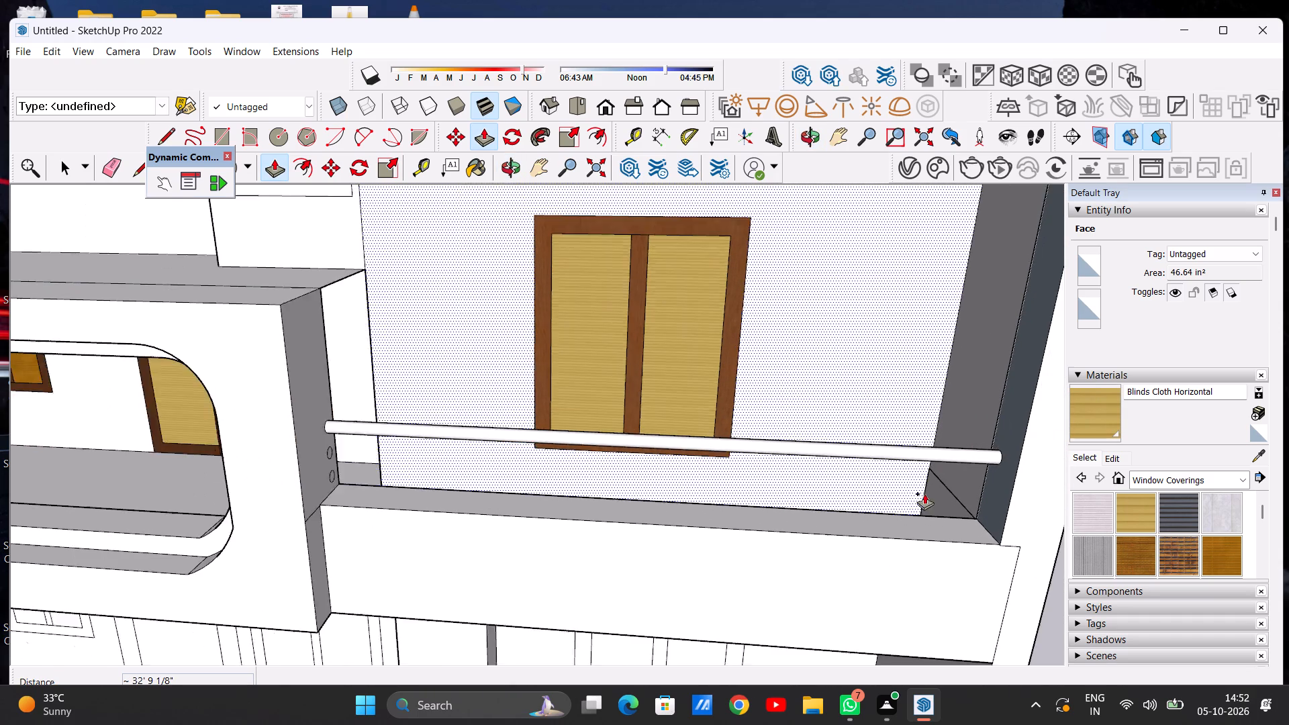
Extrude the middle circle on the balcony box's side face about 32' 9" to the opposite end wall as a second railing bar.
{"action": "scroll", "coordinate": [924, 493], "scroll_direction": "down", "scroll_amount": 6}
{"action": "middle_click_drag", "start_coordinate": [890, 502], "coordinate": [645, 450]}
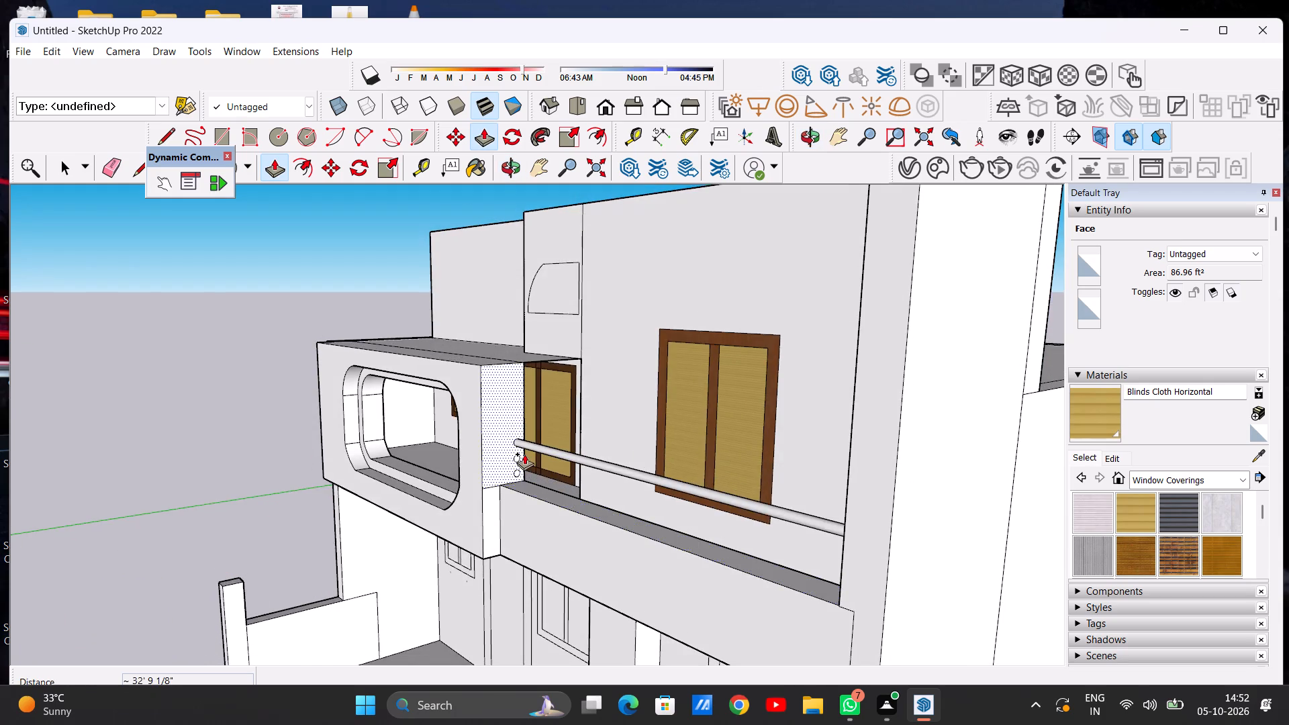
{"action": "scroll", "coordinate": [524, 454], "scroll_direction": "up", "scroll_amount": 16}
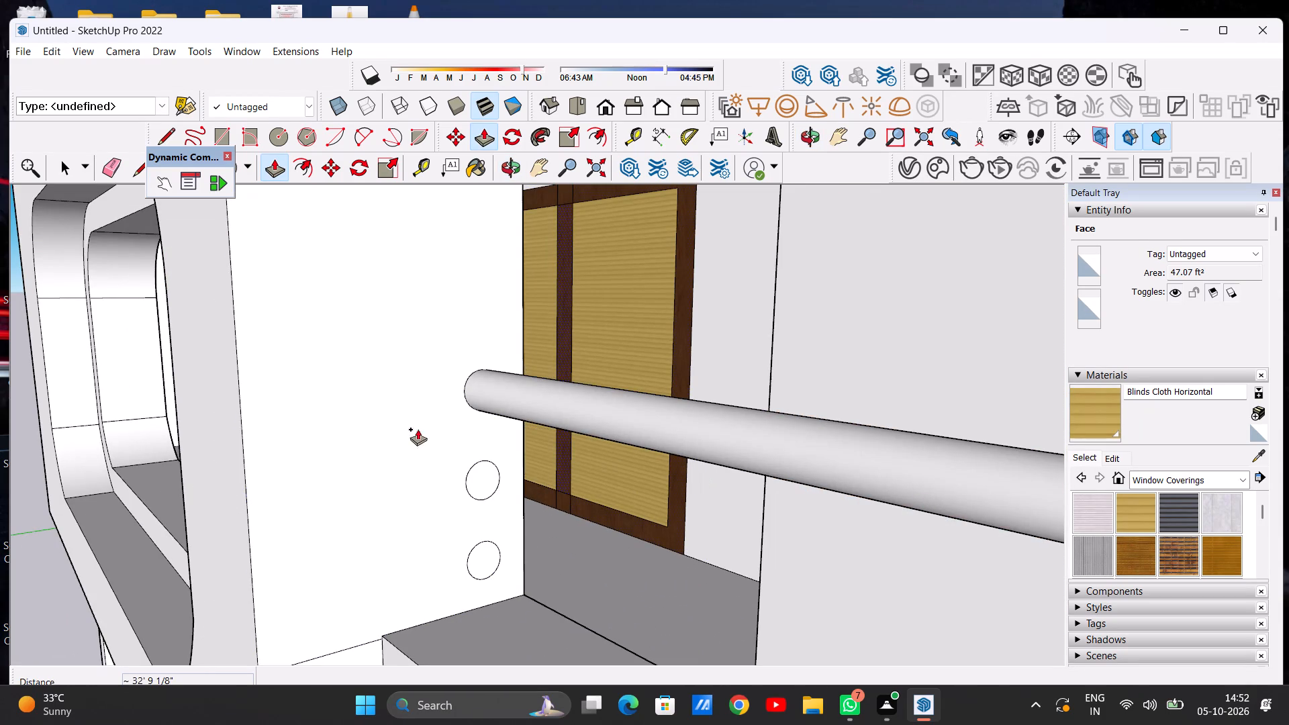
{"action": "left_click", "coordinate": [481, 472]}
{"action": "scroll", "coordinate": [608, 546], "scroll_direction": "down", "scroll_amount": 18}
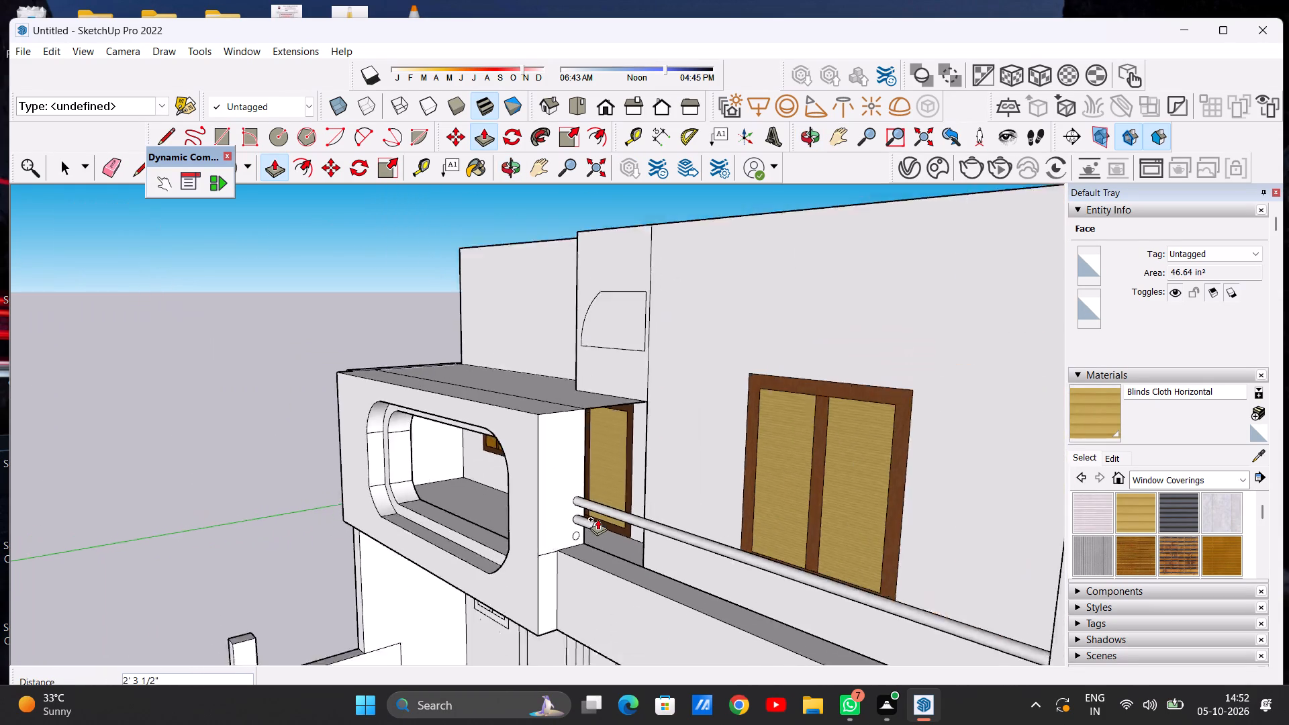
{"action": "scroll", "coordinate": [598, 519], "scroll_direction": "down", "scroll_amount": 8}
{"action": "middle_click_drag", "start_coordinate": [600, 534], "coordinate": [827, 544]}
{"action": "scroll", "coordinate": [813, 523], "scroll_direction": "up", "scroll_amount": 10}
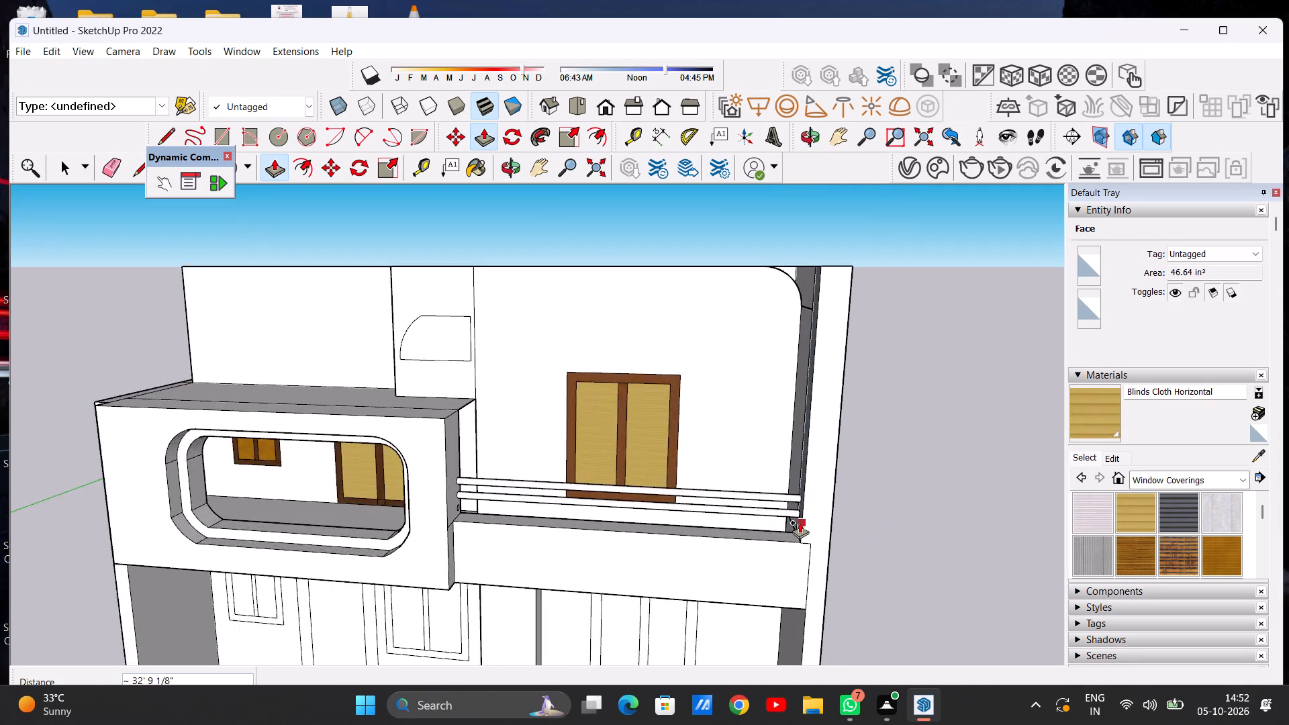
{"action": "scroll", "coordinate": [800, 522], "scroll_direction": "up", "scroll_amount": 3}
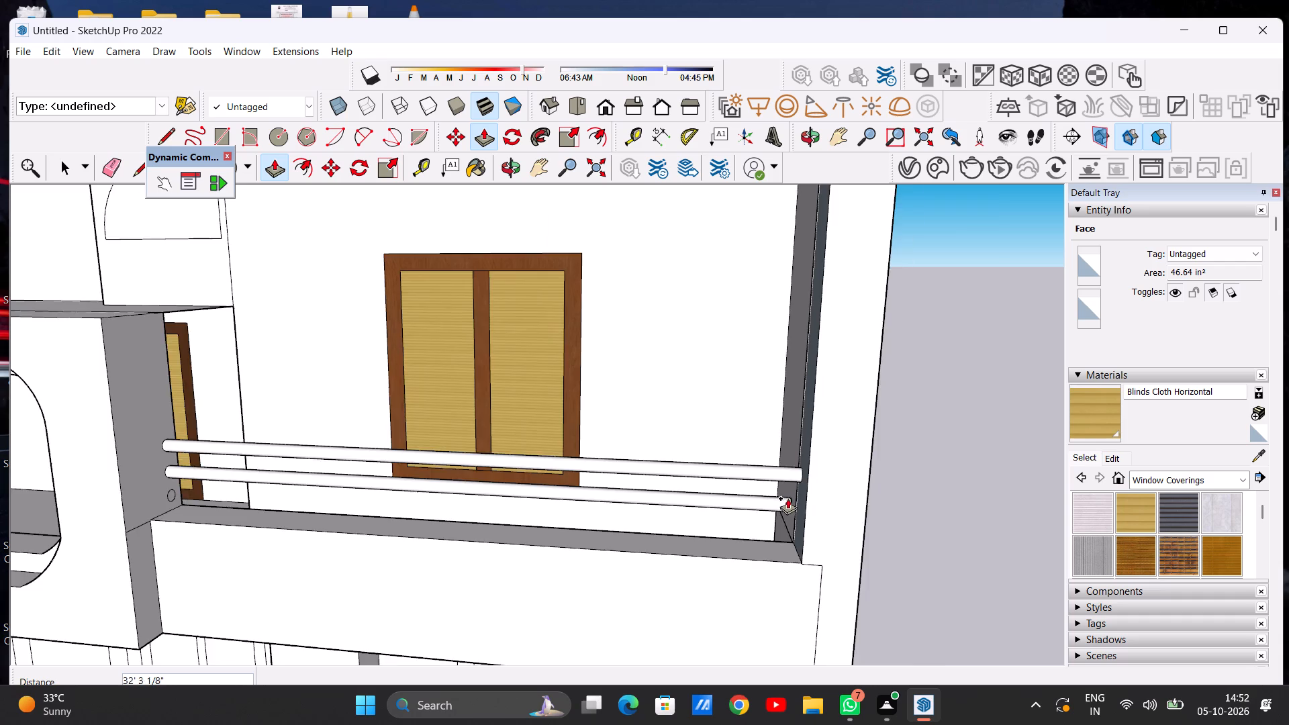
{"action": "scroll", "coordinate": [787, 498], "scroll_direction": "up", "scroll_amount": 7}
{"action": "middle_click_drag", "start_coordinate": [787, 498], "coordinate": [839, 491]}
{"action": "left_click", "coordinate": [838, 470]}
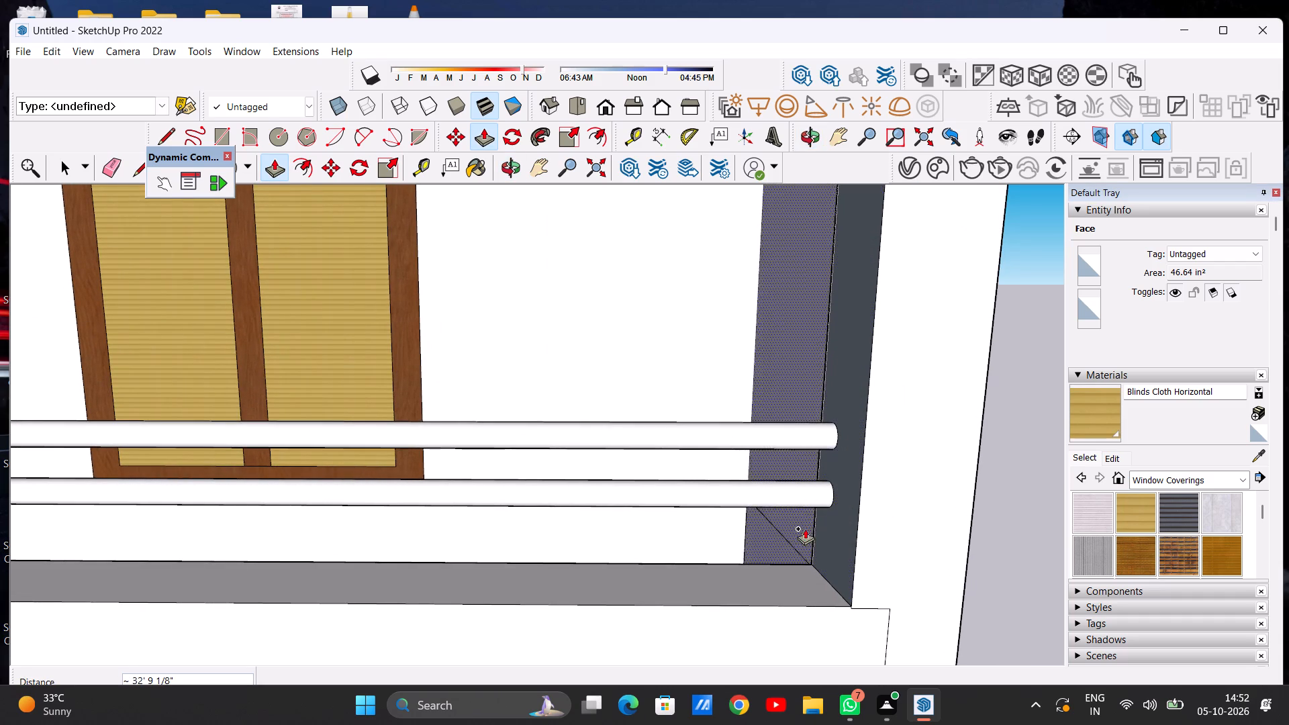
Extrude the lowest circle on the balcony box's side face about 32' 9" to the end wall as the third railing bar.
{"action": "scroll", "coordinate": [806, 534], "scroll_direction": "down", "scroll_amount": 20}
{"action": "scroll", "coordinate": [806, 534], "scroll_direction": "down", "scroll_amount": 3}
{"action": "middle_click_drag", "start_coordinate": [742, 503], "coordinate": [478, 539]}
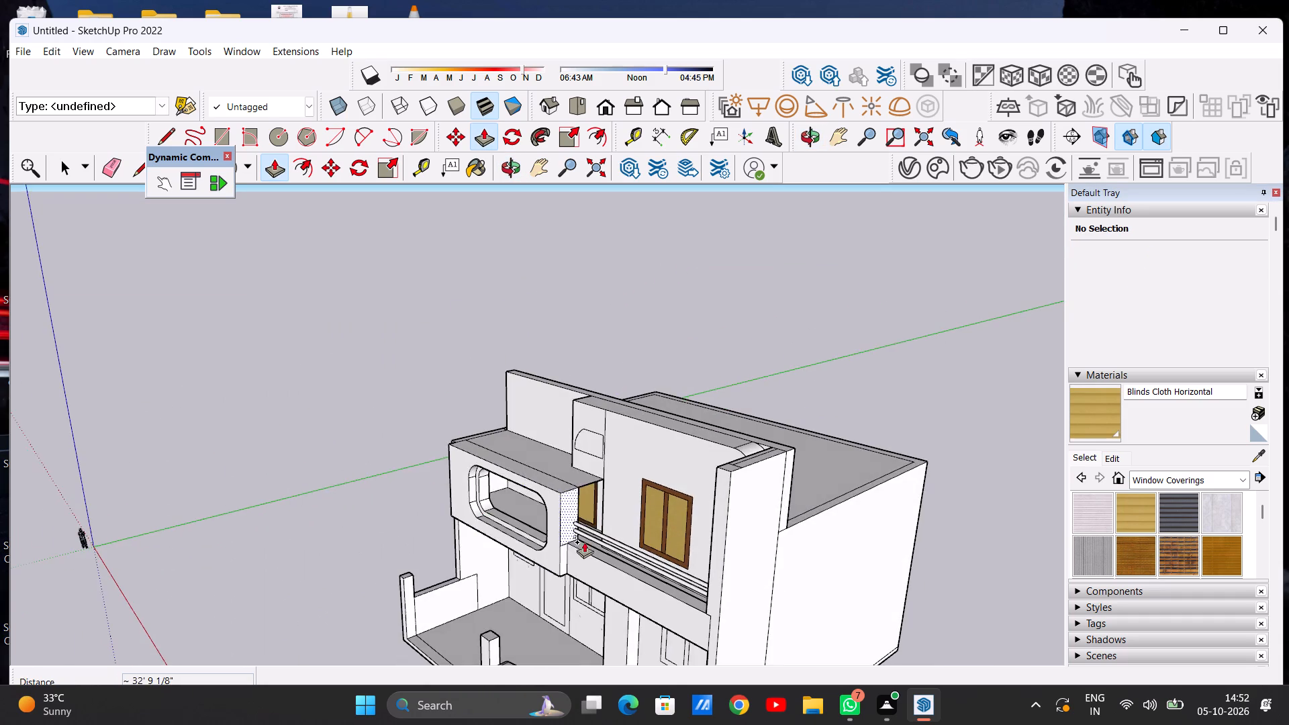
{"action": "scroll", "coordinate": [584, 542], "scroll_direction": "up", "scroll_amount": 20}
{"action": "scroll", "coordinate": [584, 542], "scroll_direction": "up", "scroll_amount": 14}
{"action": "left_click", "coordinate": [561, 546]}
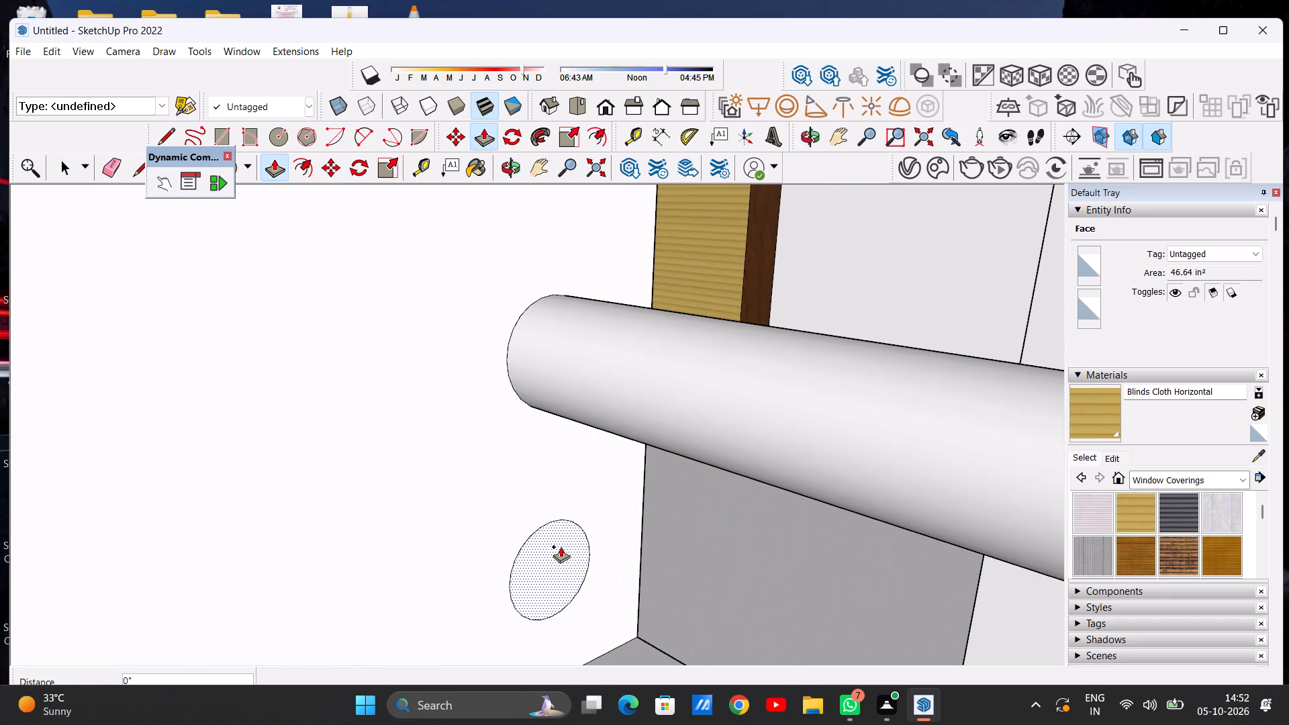
{"action": "scroll", "coordinate": [673, 618], "scroll_direction": "down", "scroll_amount": 19}
{"action": "scroll", "coordinate": [705, 626], "scroll_direction": "down", "scroll_amount": 17}
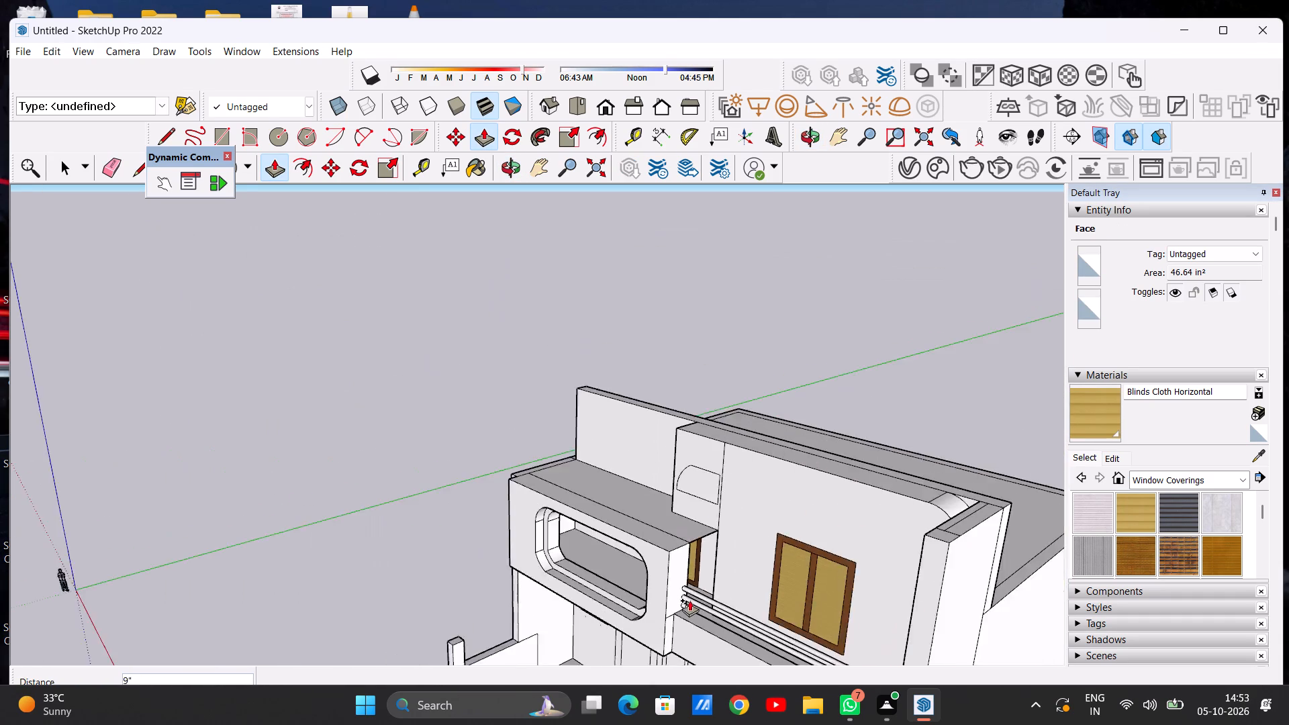
{"action": "scroll", "coordinate": [689, 600], "scroll_direction": "down", "scroll_amount": 11}
{"action": "middle_click_drag", "start_coordinate": [764, 637], "coordinate": [956, 598]}
{"action": "scroll", "coordinate": [740, 581], "scroll_direction": "up", "scroll_amount": 2}
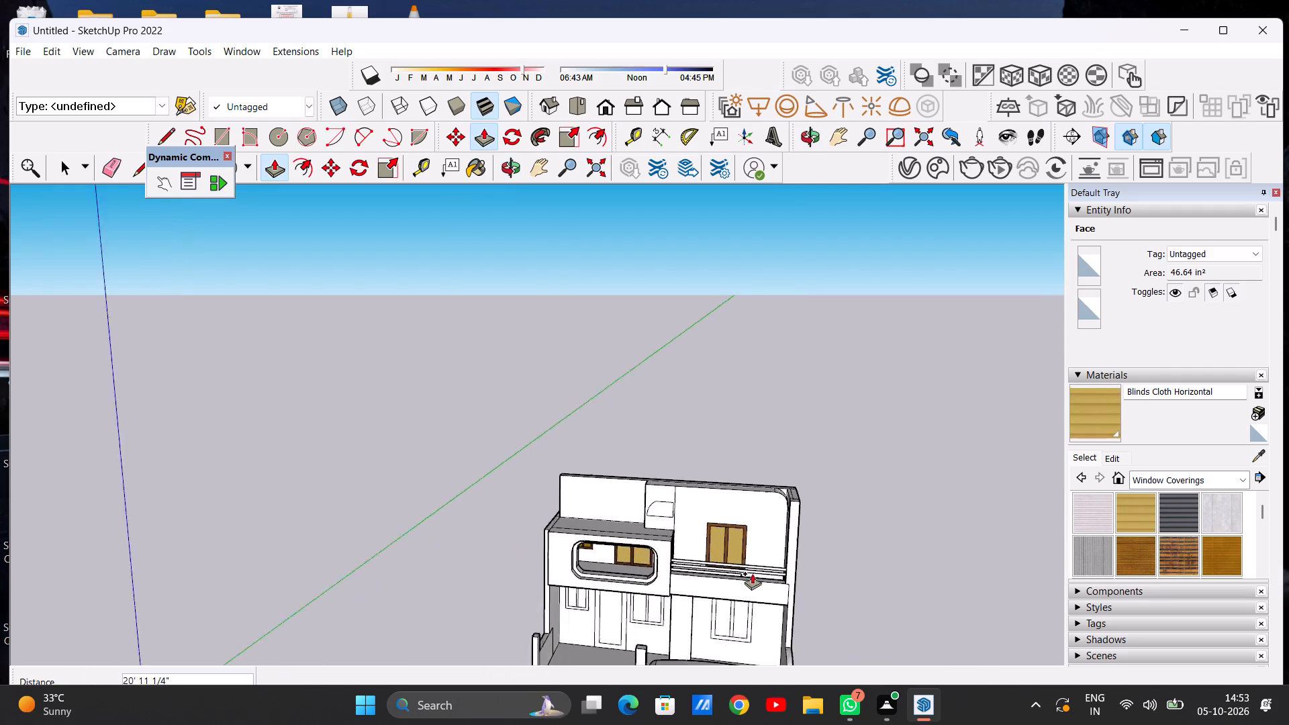
{"action": "scroll", "coordinate": [752, 573], "scroll_direction": "up", "scroll_amount": 6}
{"action": "scroll", "coordinate": [777, 569], "scroll_direction": "down", "scroll_amount": 1}
{"action": "scroll", "coordinate": [777, 569], "scroll_direction": "up", "scroll_amount": 5}
{"action": "middle_click_drag", "start_coordinate": [776, 573], "coordinate": [857, 564]}
{"action": "scroll", "coordinate": [837, 568], "scroll_direction": "up", "scroll_amount": 17}
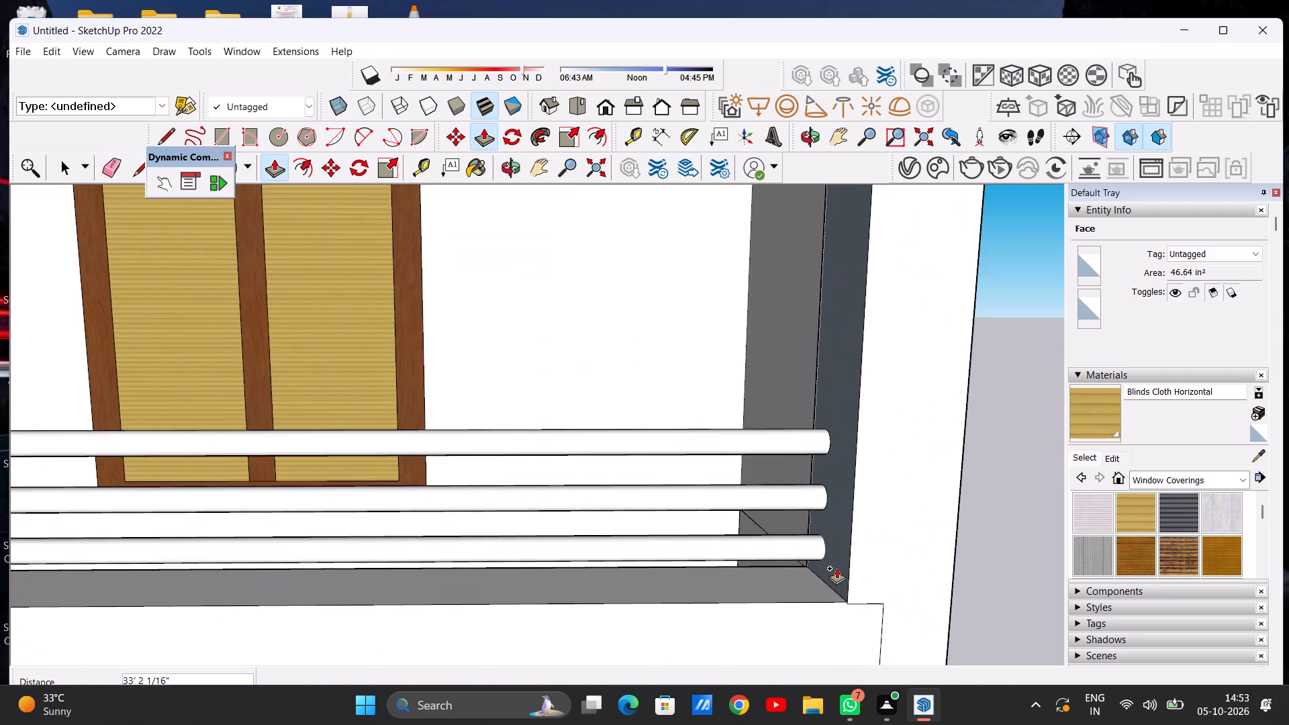
{"action": "scroll", "coordinate": [837, 568], "scroll_direction": "up", "scroll_amount": 4}
{"action": "left_click", "coordinate": [820, 492]}
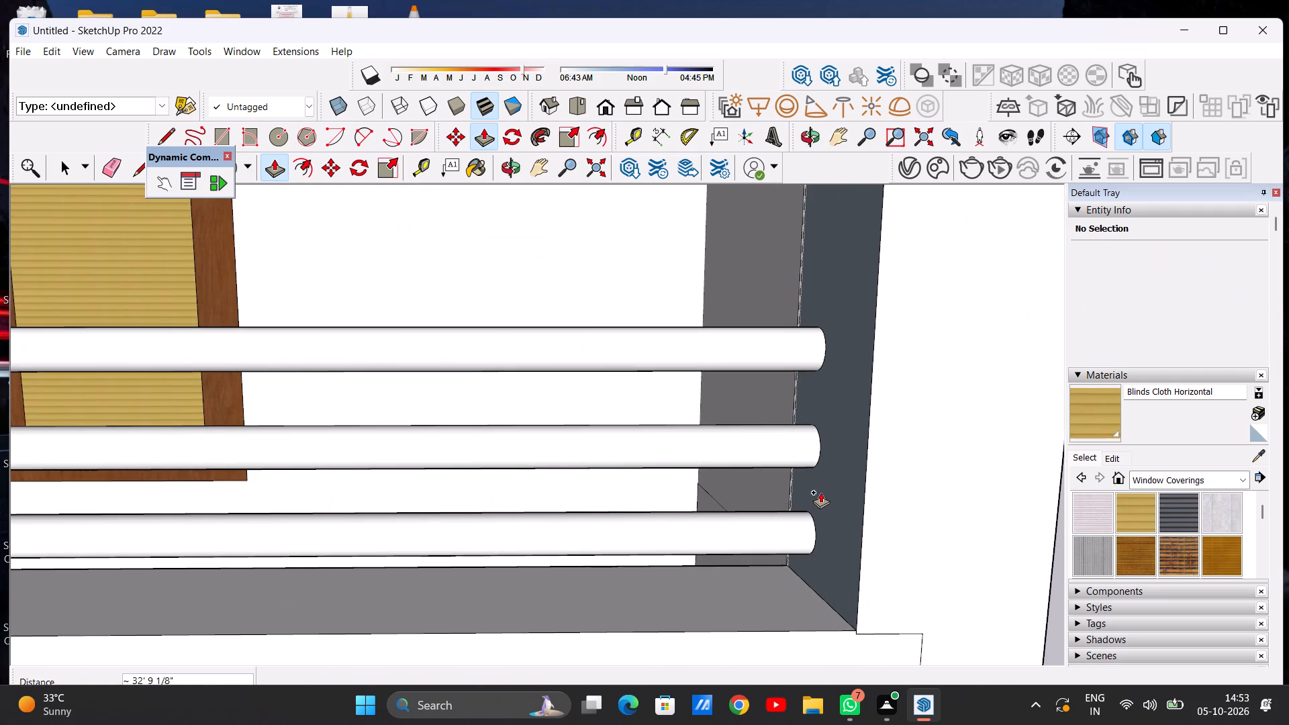
{"action": "key", "text": "space"}
Examine the front facade with its three railing bars from a distance and from the balcony box side.
{"action": "scroll", "coordinate": [809, 495], "scroll_direction": "down", "scroll_amount": 20}
{"action": "scroll", "coordinate": [809, 495], "scroll_direction": "down", "scroll_amount": 10}
{"action": "middle_click_drag", "start_coordinate": [766, 533], "coordinate": [761, 493]}
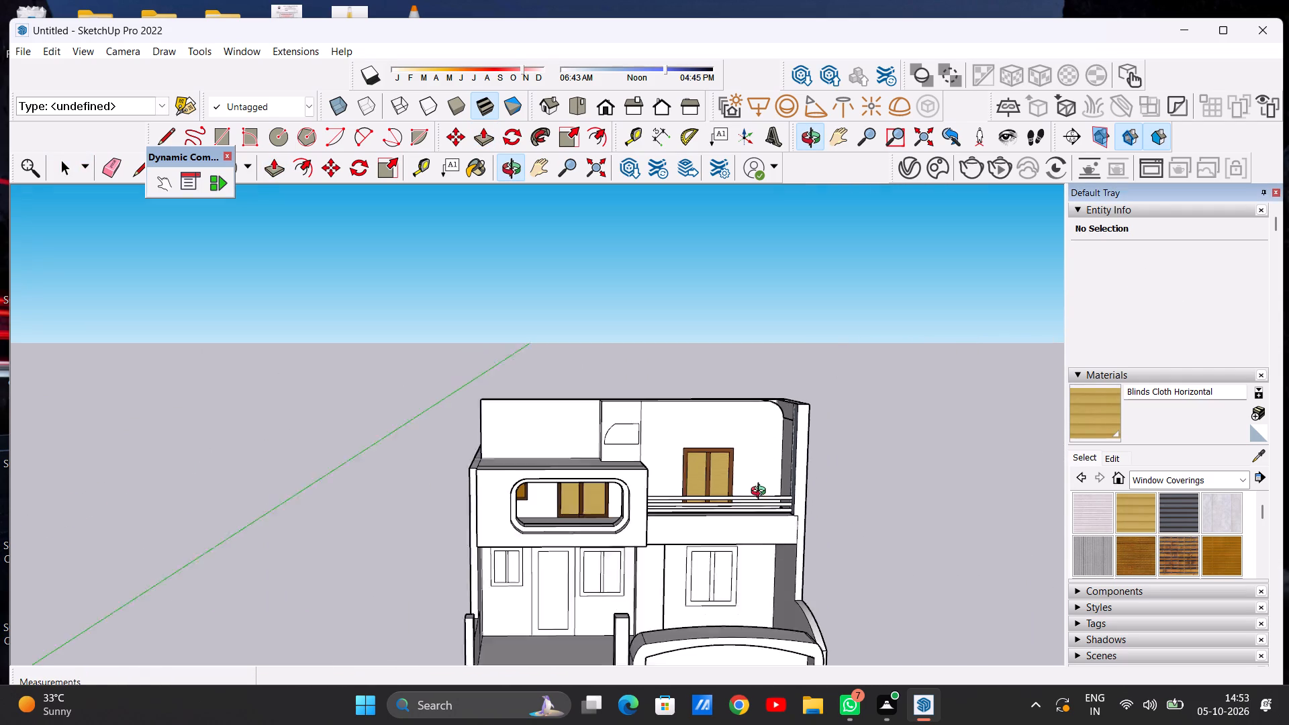
{"action": "middle_click_drag", "start_coordinate": [761, 493], "coordinate": [781, 520]}
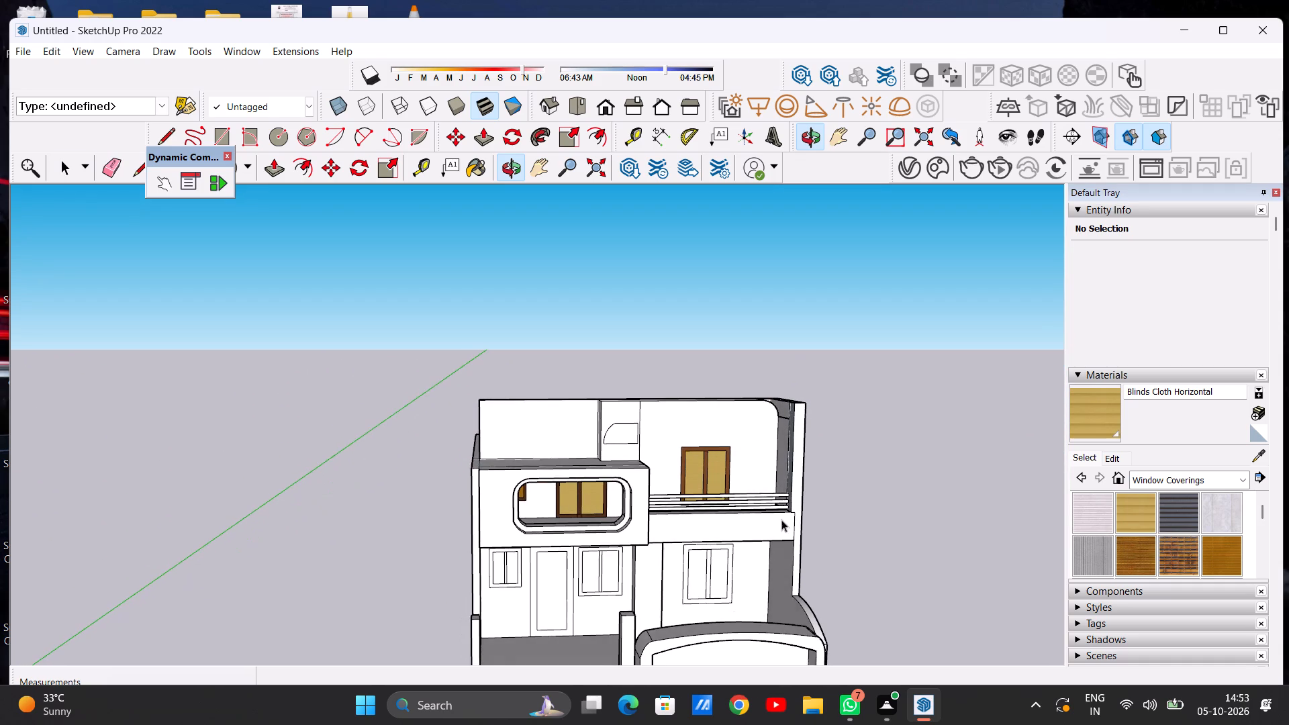
{"action": "scroll", "coordinate": [719, 482], "scroll_direction": "down", "scroll_amount": 3}
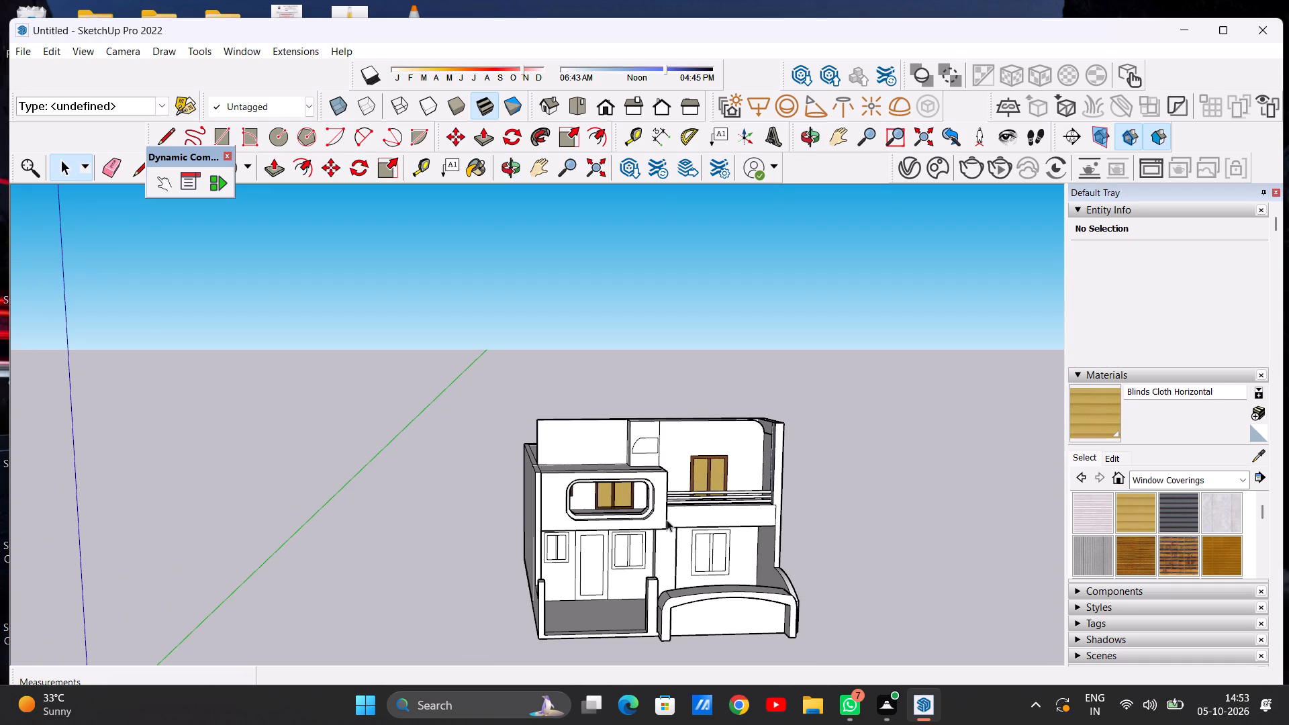
{"action": "scroll", "coordinate": [670, 517], "scroll_direction": "down", "scroll_amount": 5}
{"action": "middle_click_drag", "start_coordinate": [704, 514], "coordinate": [680, 445]}
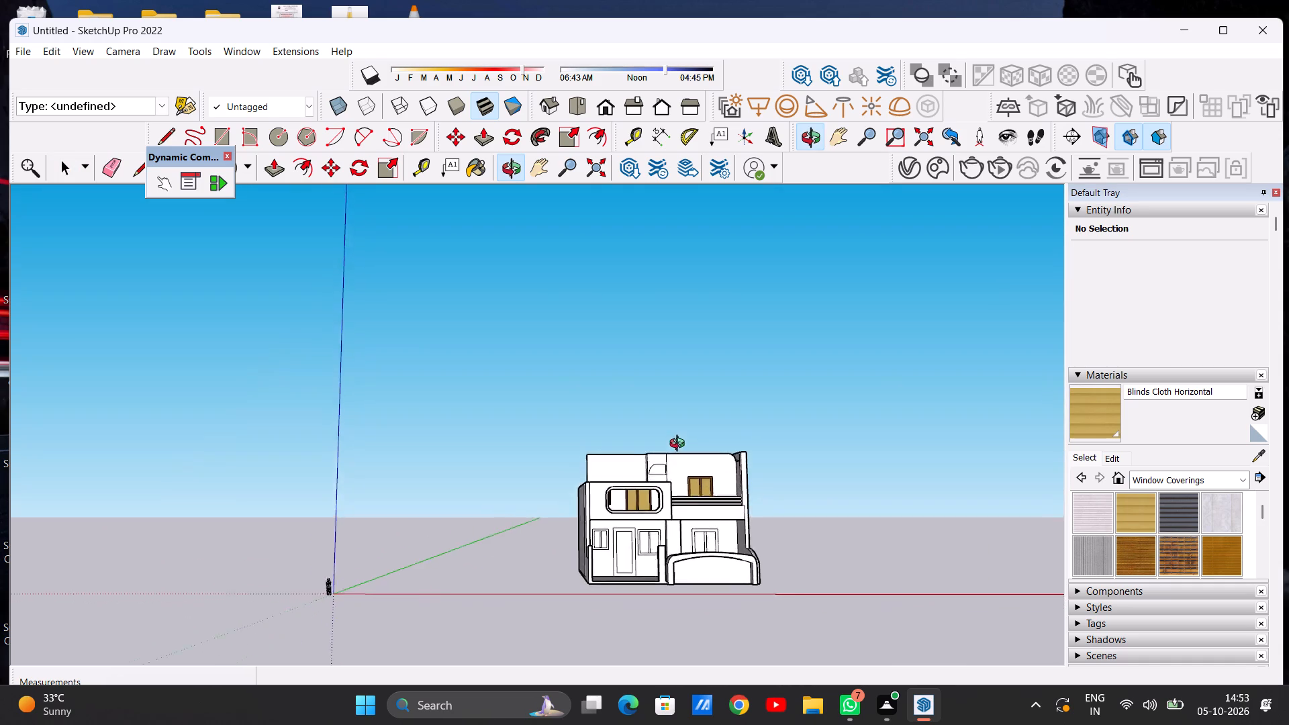
{"action": "middle_click_drag", "start_coordinate": [680, 445], "coordinate": [659, 456]}
{"action": "scroll", "coordinate": [656, 471], "scroll_direction": "up", "scroll_amount": 16}
{"action": "middle_click_drag", "start_coordinate": [620, 465], "coordinate": [833, 539]}
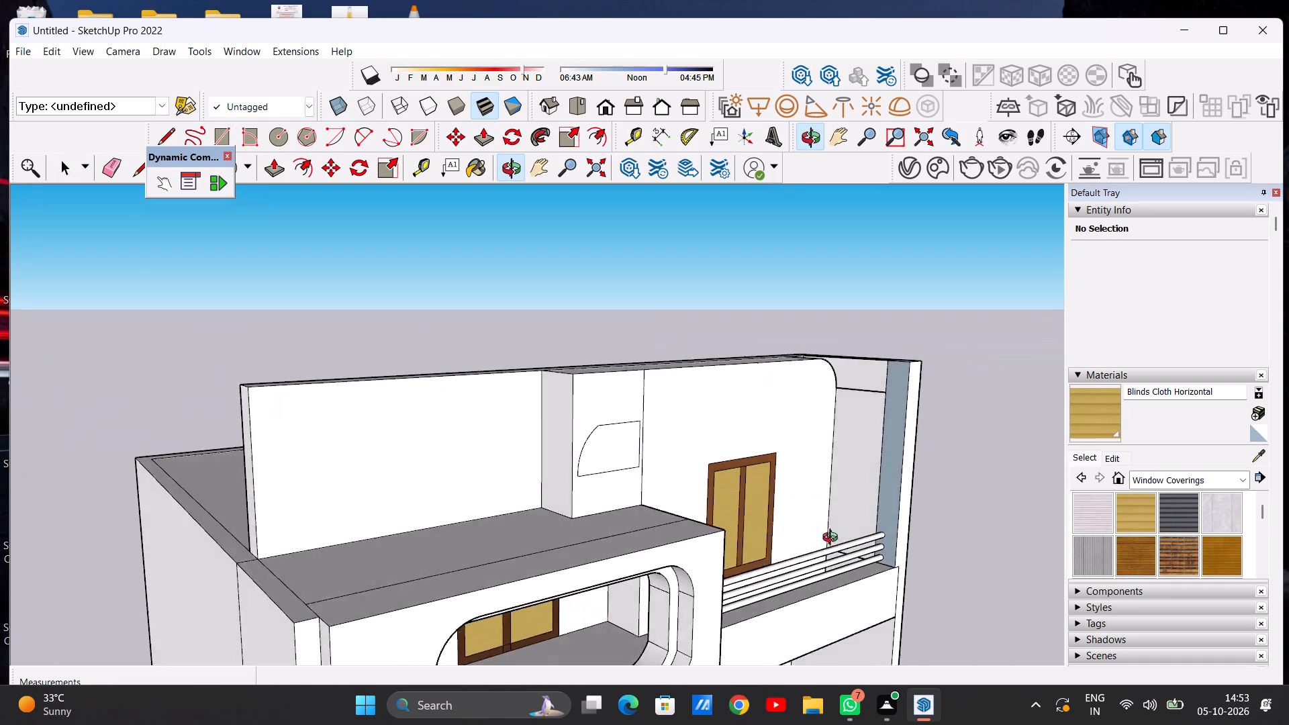
Paint the curved-corner opening on the narrow projecting wall above the balcony box with Translucent Glass Blue.
{"action": "middle_click_drag", "start_coordinate": [833, 539], "coordinate": [645, 463]}
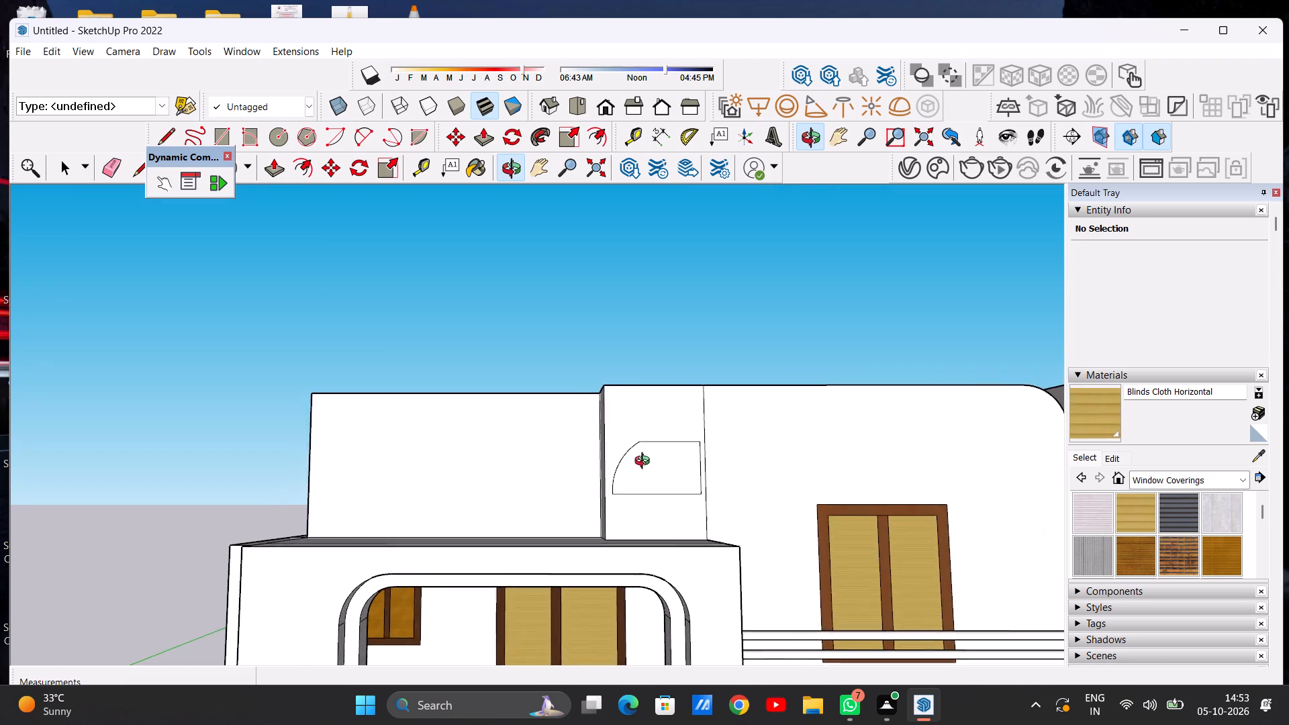
{"action": "middle_click_drag", "start_coordinate": [645, 463], "coordinate": [632, 477]}
{"action": "scroll", "coordinate": [655, 519], "scroll_direction": "down", "scroll_amount": 9}
{"action": "scroll", "coordinate": [663, 448], "scroll_direction": "up", "scroll_amount": 8}
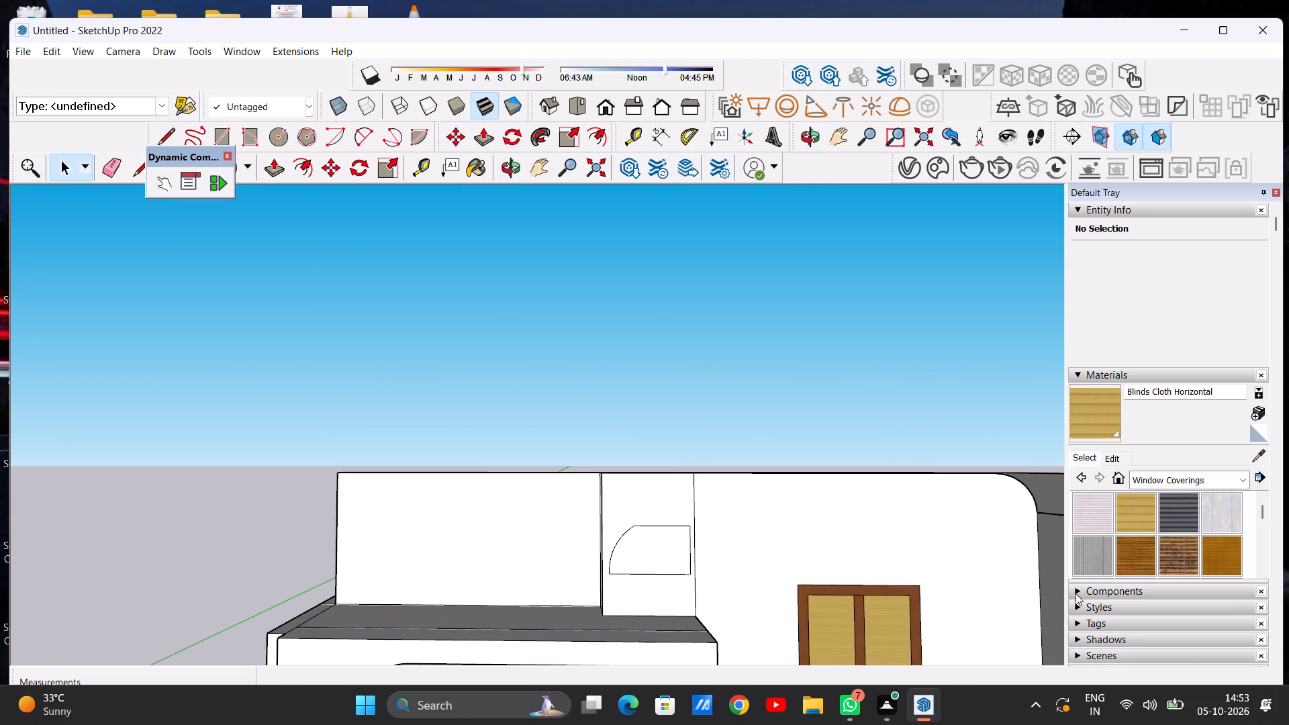
{"action": "left_click", "coordinate": [1241, 478]}
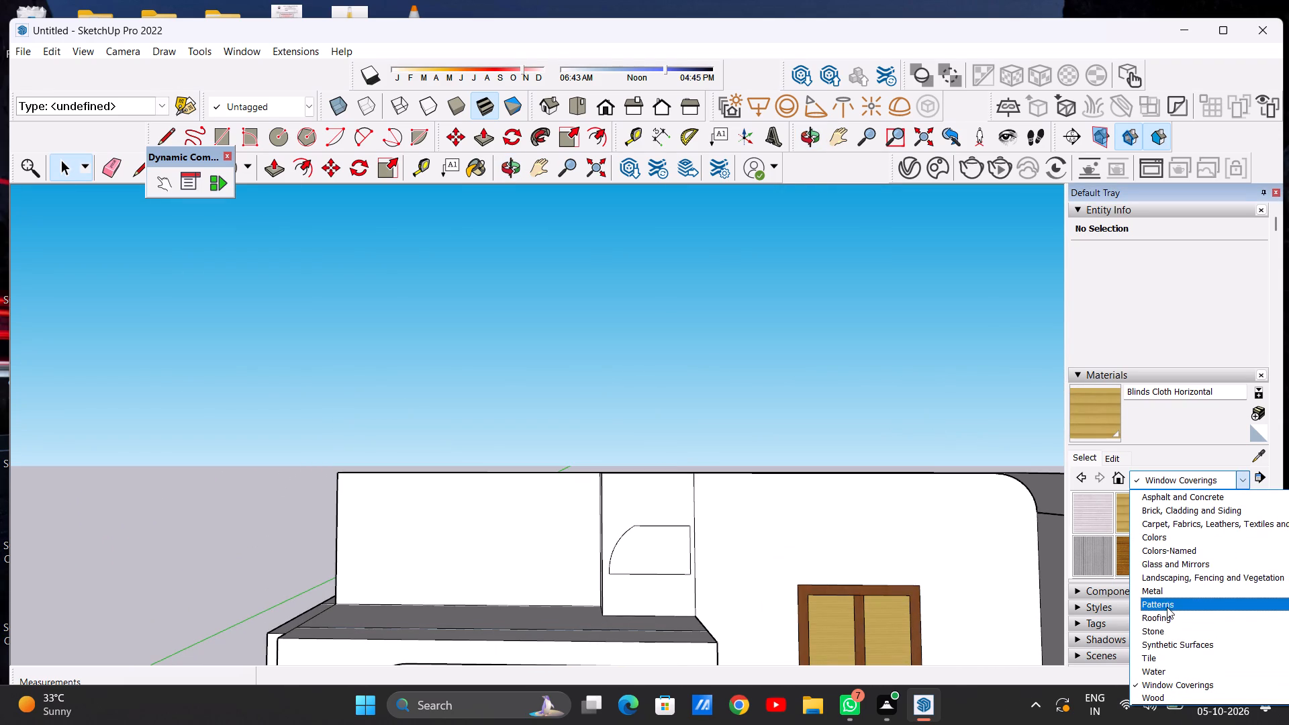
{"action": "left_click", "coordinate": [1160, 565]}
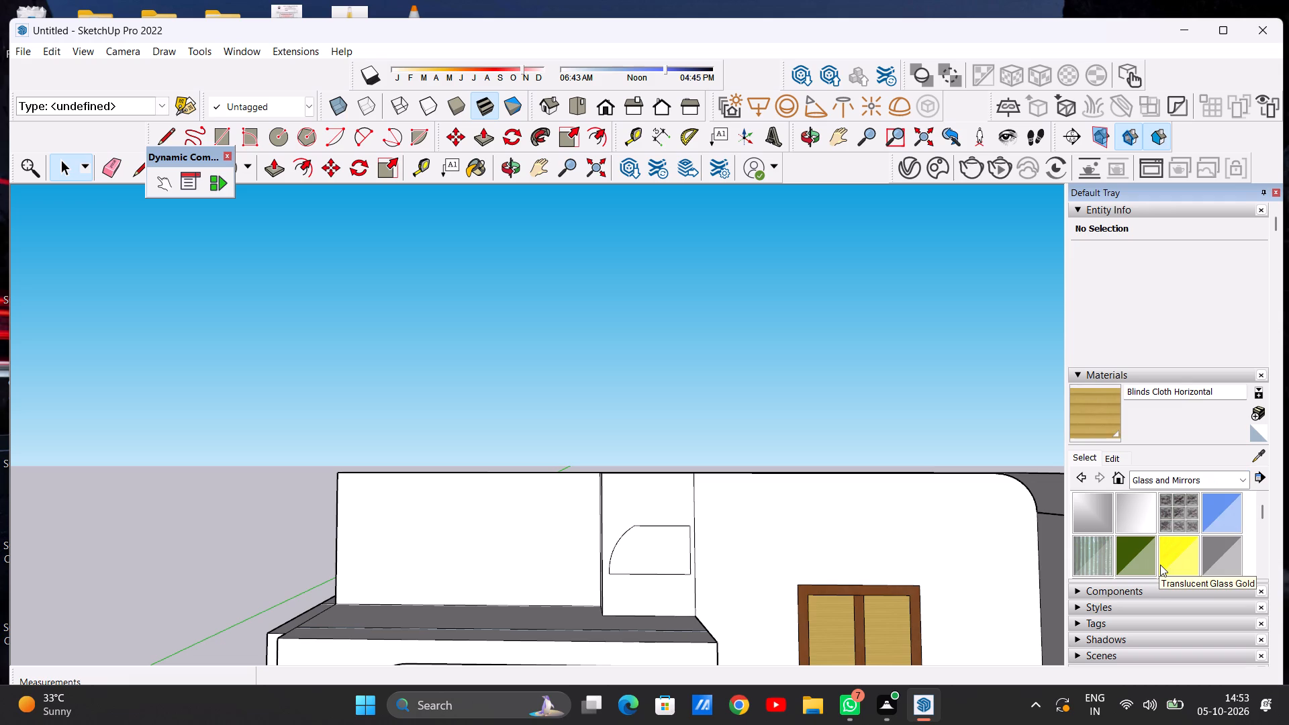
{"action": "left_click", "coordinate": [1223, 516]}
{"action": "scroll", "coordinate": [648, 552], "scroll_direction": "up", "scroll_amount": 7}
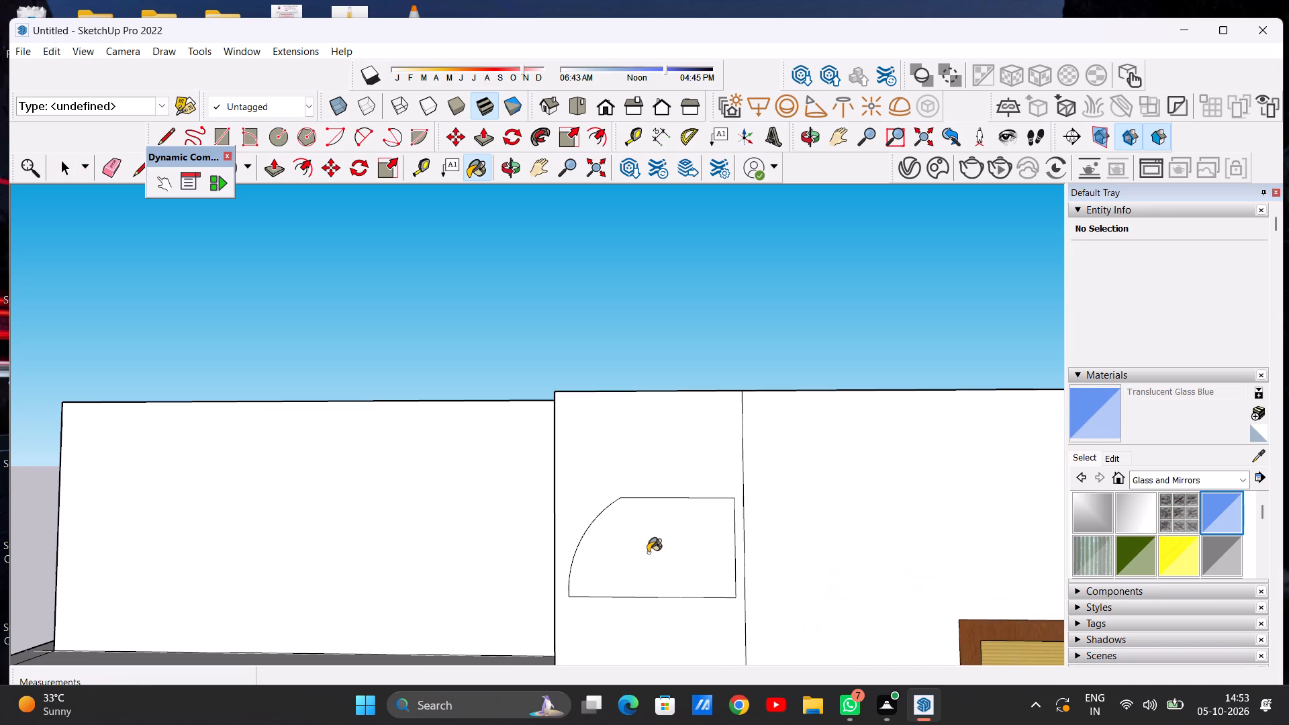
{"action": "left_click", "coordinate": [648, 552]}
Examine the whole house with the glazed opening from the front and around its side.
{"action": "scroll", "coordinate": [724, 550], "scroll_direction": "down", "scroll_amount": 16}
{"action": "middle_click_drag", "start_coordinate": [617, 542], "coordinate": [914, 549]}
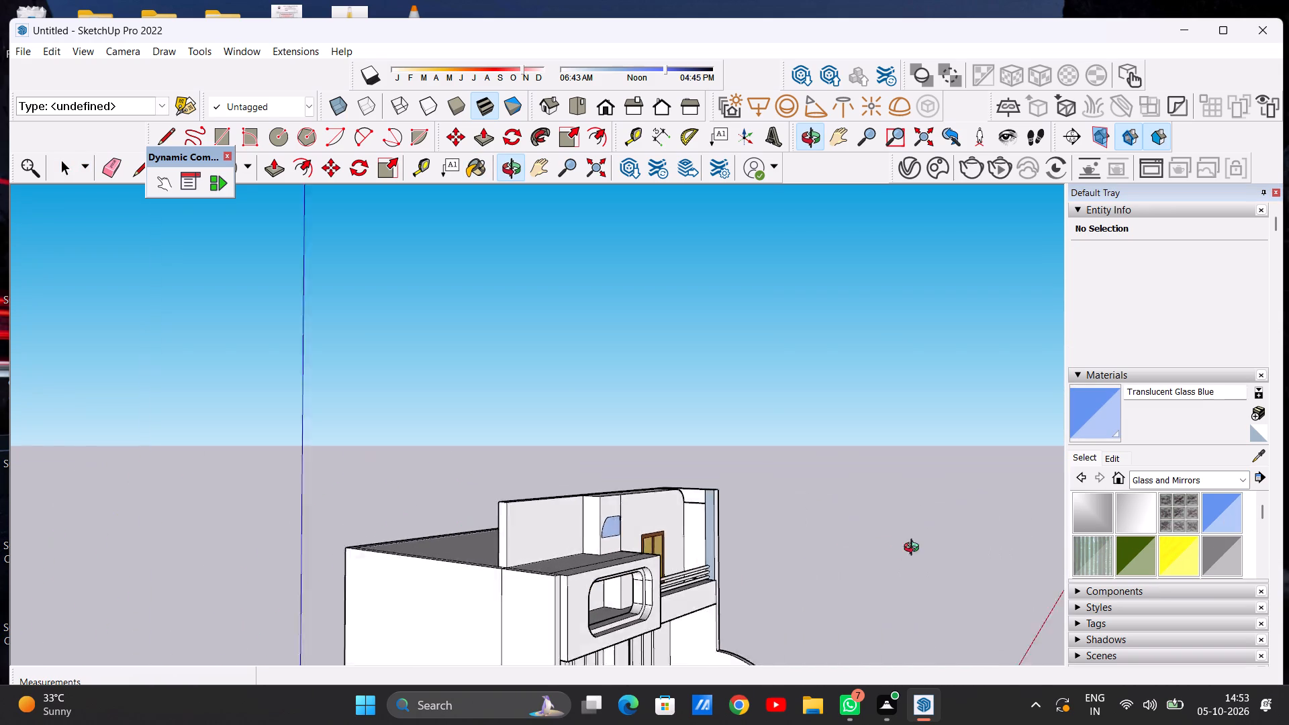
{"action": "middle_click_drag", "start_coordinate": [914, 549], "coordinate": [618, 510]}
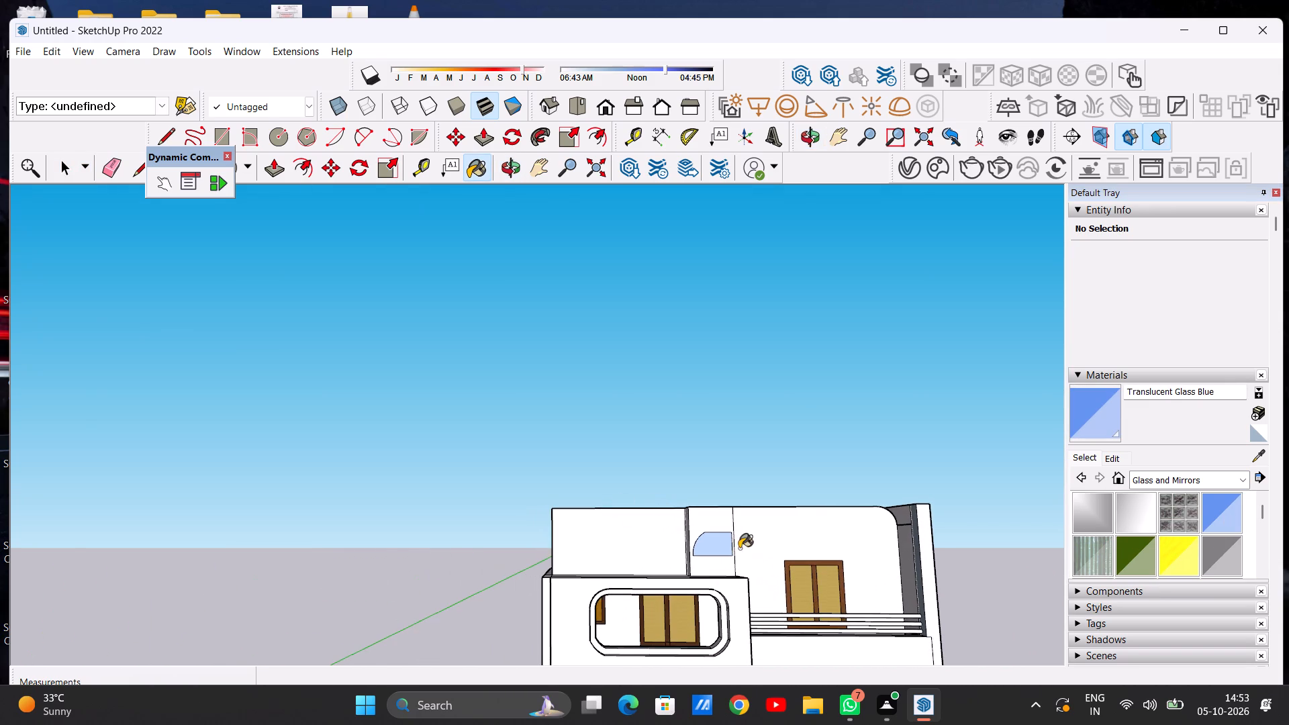
{"action": "scroll", "coordinate": [755, 552], "scroll_direction": "down", "scroll_amount": 7}
{"action": "scroll", "coordinate": [750, 539], "scroll_direction": "up", "scroll_amount": 5}
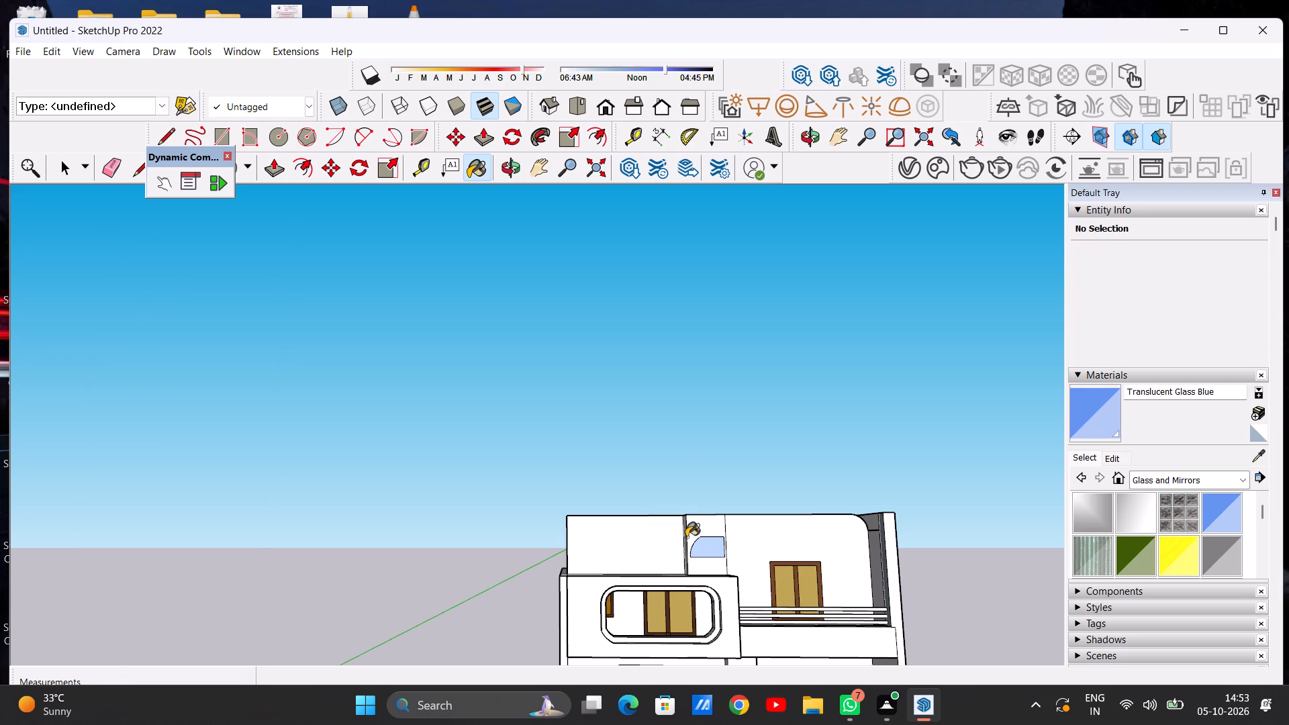
{"action": "middle_click_drag", "start_coordinate": [686, 537], "coordinate": [686, 571]}
{"action": "scroll", "coordinate": [691, 555], "scroll_direction": "down", "scroll_amount": 7}
{"action": "key", "text": "space"}
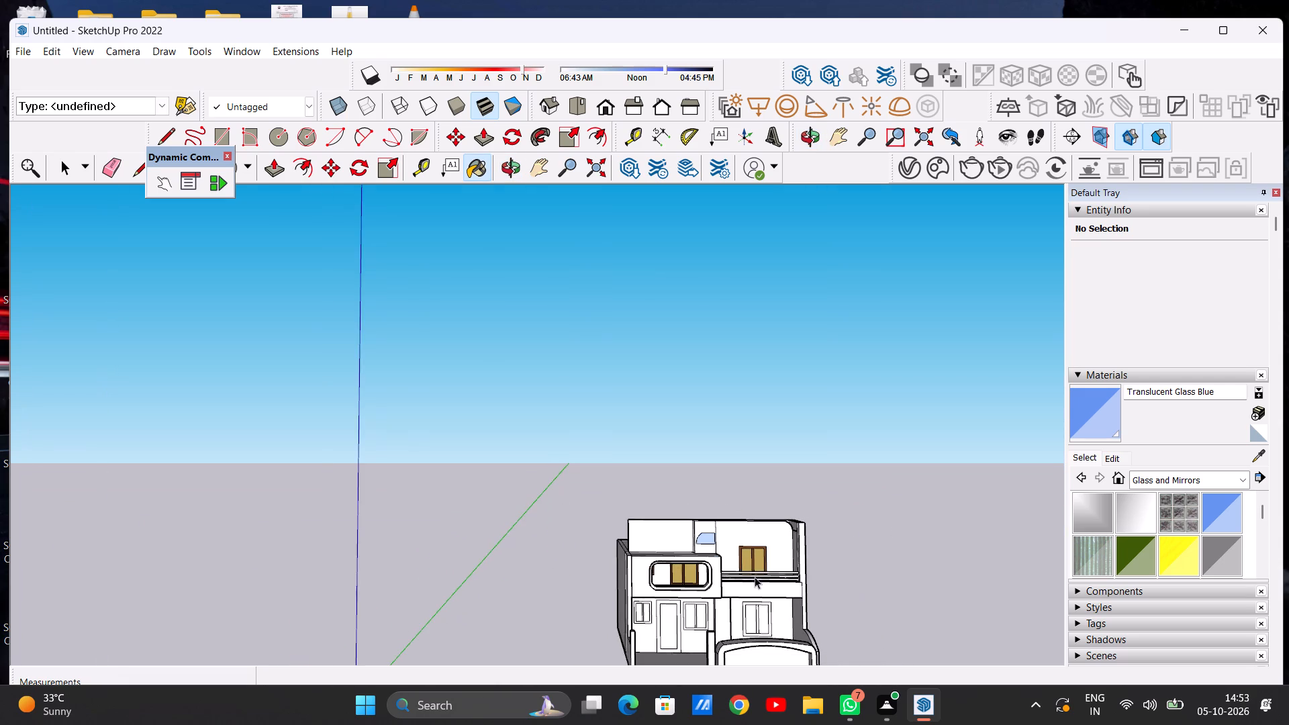
{"action": "scroll", "coordinate": [755, 577], "scroll_direction": "down", "scroll_amount": 5}
{"action": "scroll", "coordinate": [653, 549], "scroll_direction": "up", "scroll_amount": 1}
{"action": "middle_click_drag", "start_coordinate": [653, 549], "coordinate": [949, 551]}
{"action": "middle_click_drag", "start_coordinate": [522, 528], "coordinate": [787, 533]}
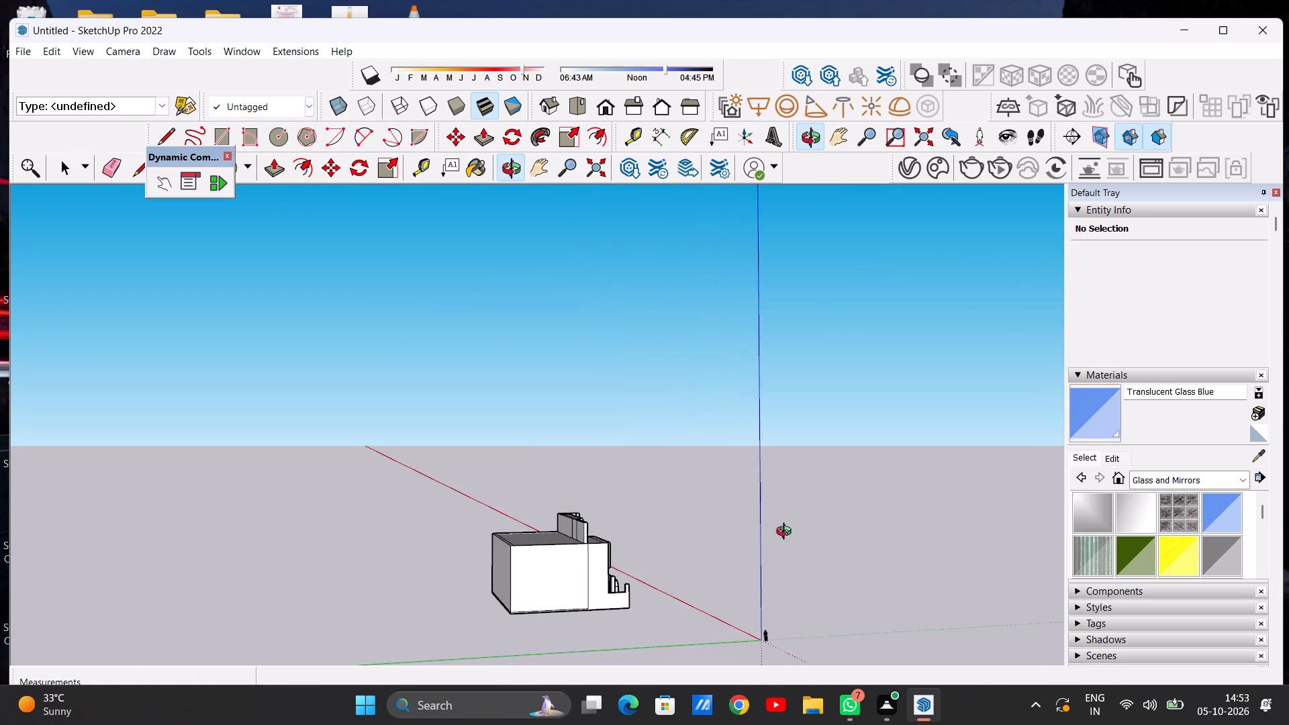
{"action": "middle_click_drag", "start_coordinate": [787, 533], "coordinate": [373, 493]}
{"action": "middle_click_drag", "start_coordinate": [794, 571], "coordinate": [645, 591]}
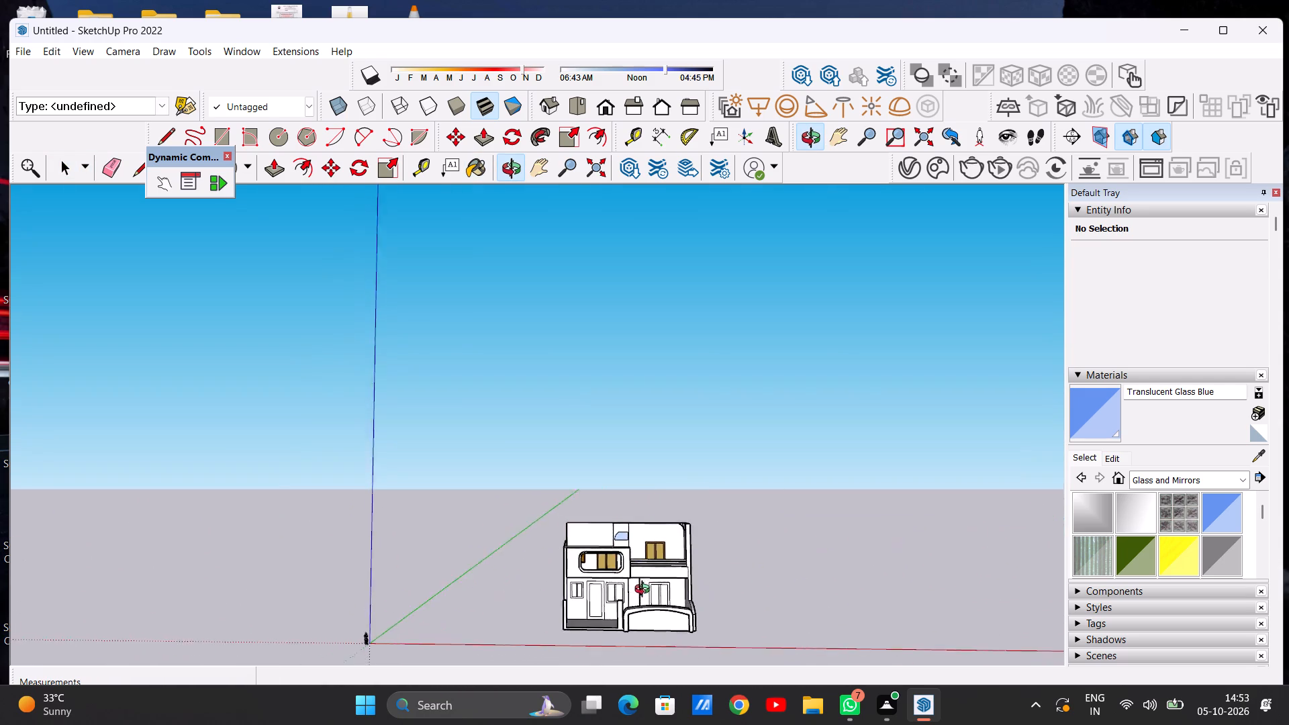
{"action": "middle_click_drag", "start_coordinate": [645, 591], "coordinate": [628, 577]}
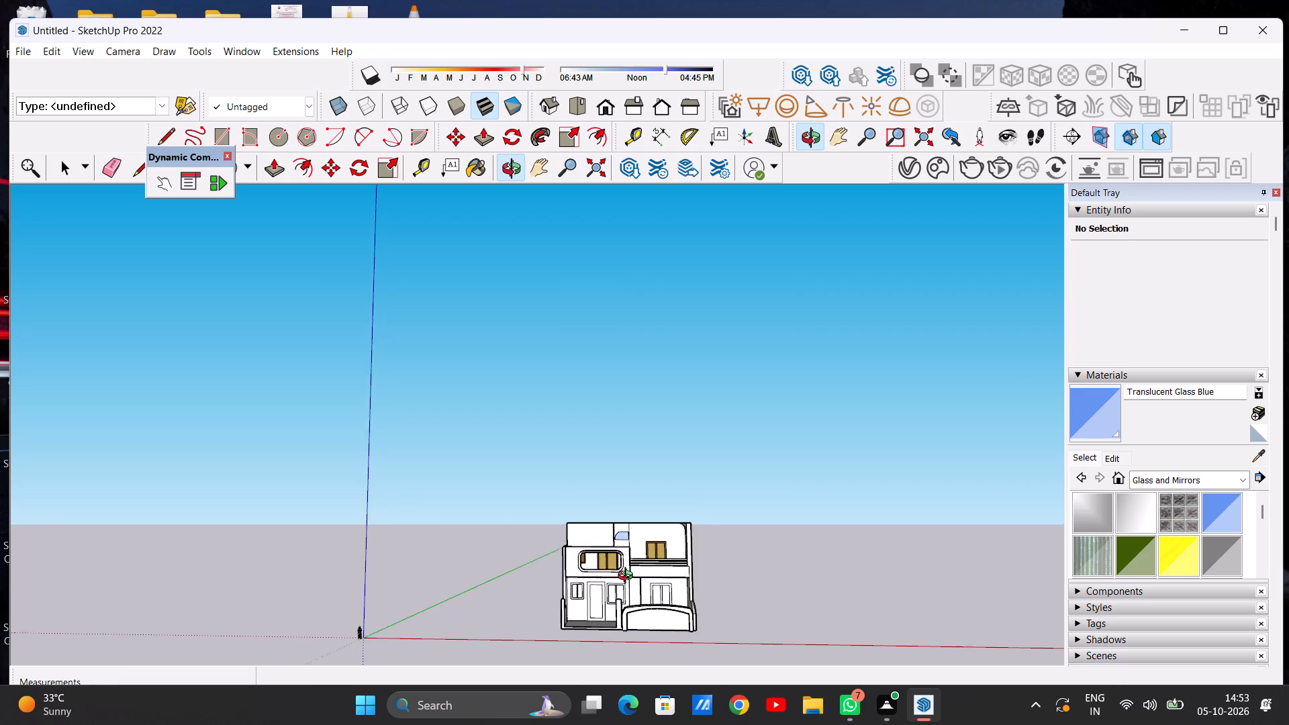
{"action": "middle_click_drag", "start_coordinate": [628, 577], "coordinate": [620, 579]}
Examine the front facade's doors, windows and balconies from a low viewpoint and from above.
{"action": "scroll", "coordinate": [653, 573], "scroll_direction": "up", "scroll_amount": 7}
{"action": "key", "text": "space"}
{"action": "scroll", "coordinate": [583, 532], "scroll_direction": "down", "scroll_amount": 3}
{"action": "scroll", "coordinate": [502, 569], "scroll_direction": "up", "scroll_amount": 3}
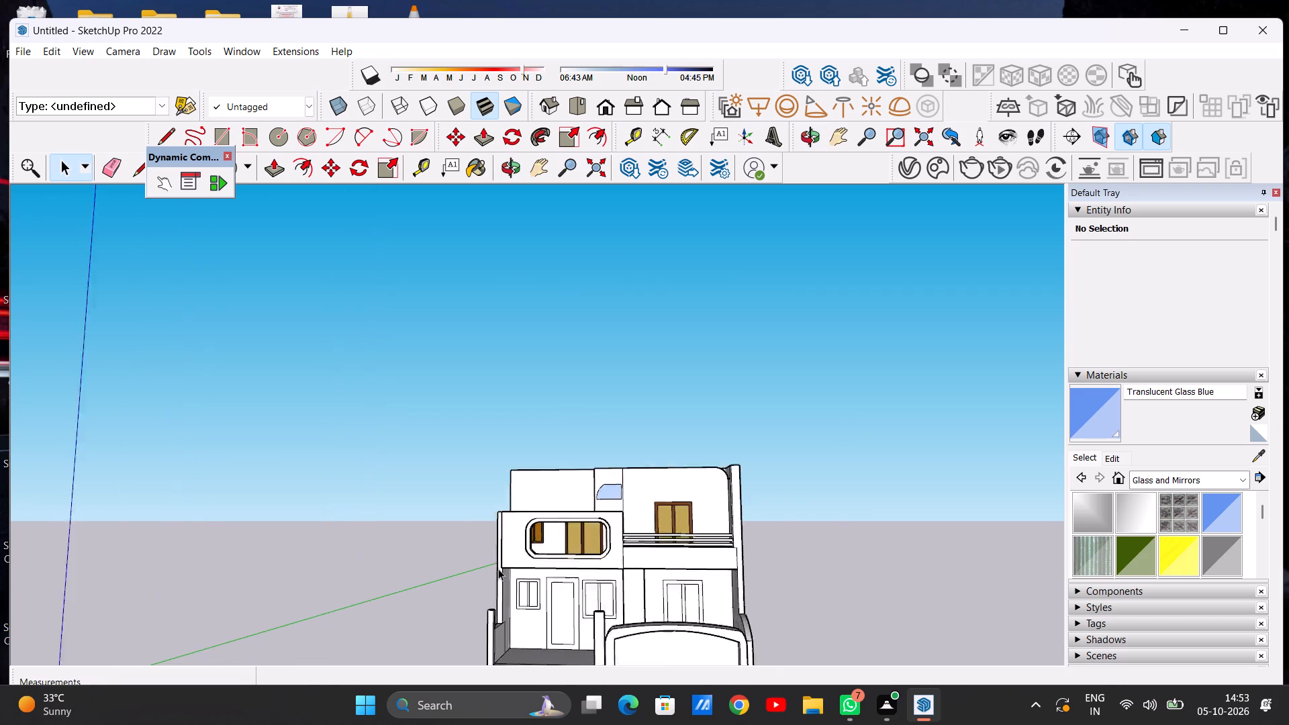
{"action": "scroll", "coordinate": [498, 569], "scroll_direction": "up", "scroll_amount": 3}
{"action": "scroll", "coordinate": [604, 524], "scroll_direction": "down", "scroll_amount": 4}
{"action": "scroll", "coordinate": [591, 599], "scroll_direction": "up", "scroll_amount": 3}
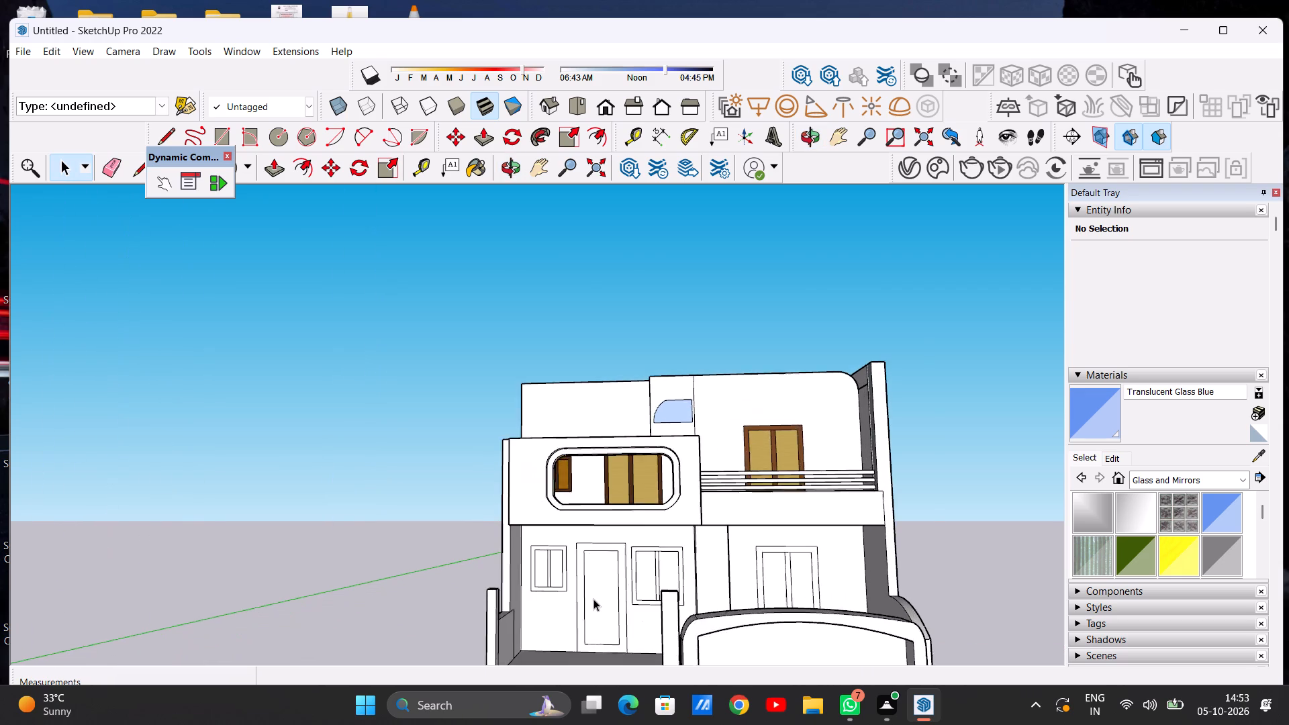
{"action": "scroll", "coordinate": [593, 599], "scroll_direction": "up", "scroll_amount": 3}
{"action": "scroll", "coordinate": [621, 555], "scroll_direction": "down", "scroll_amount": 3}
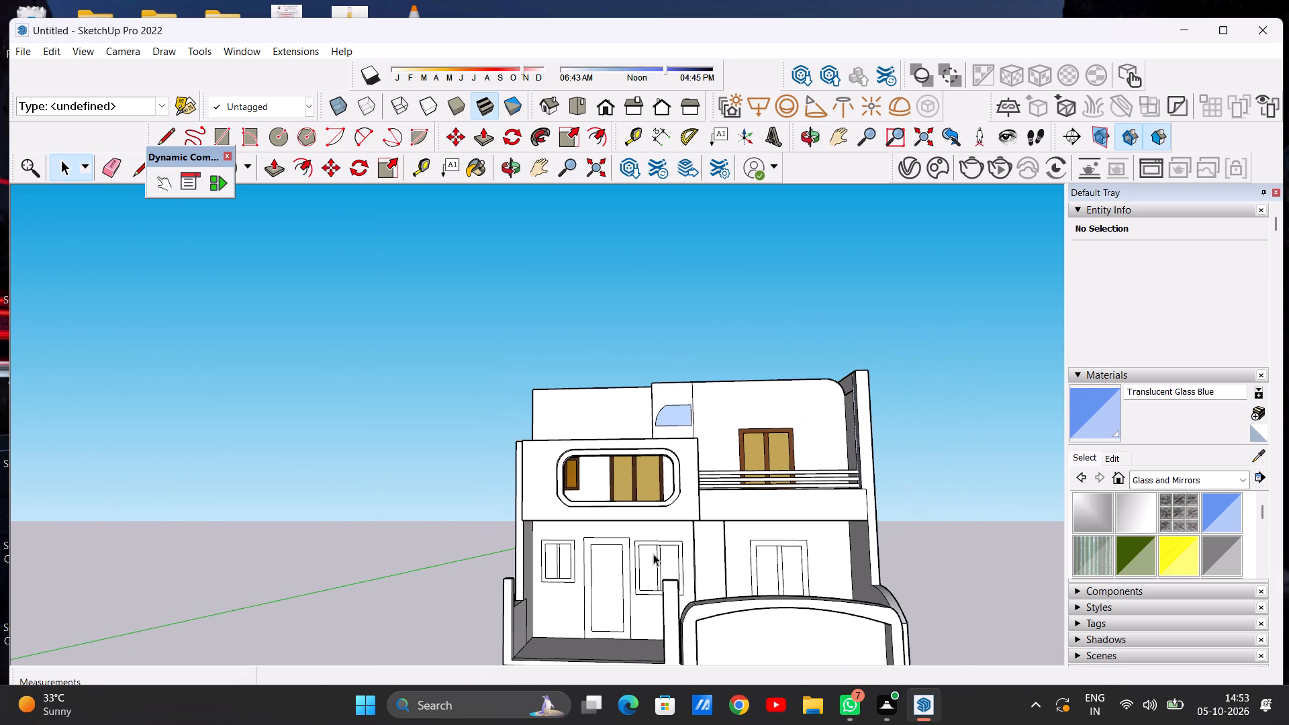
{"action": "scroll", "coordinate": [642, 560], "scroll_direction": "down", "scroll_amount": 6}
{"action": "middle_click_drag", "start_coordinate": [725, 463], "coordinate": [679, 623]}
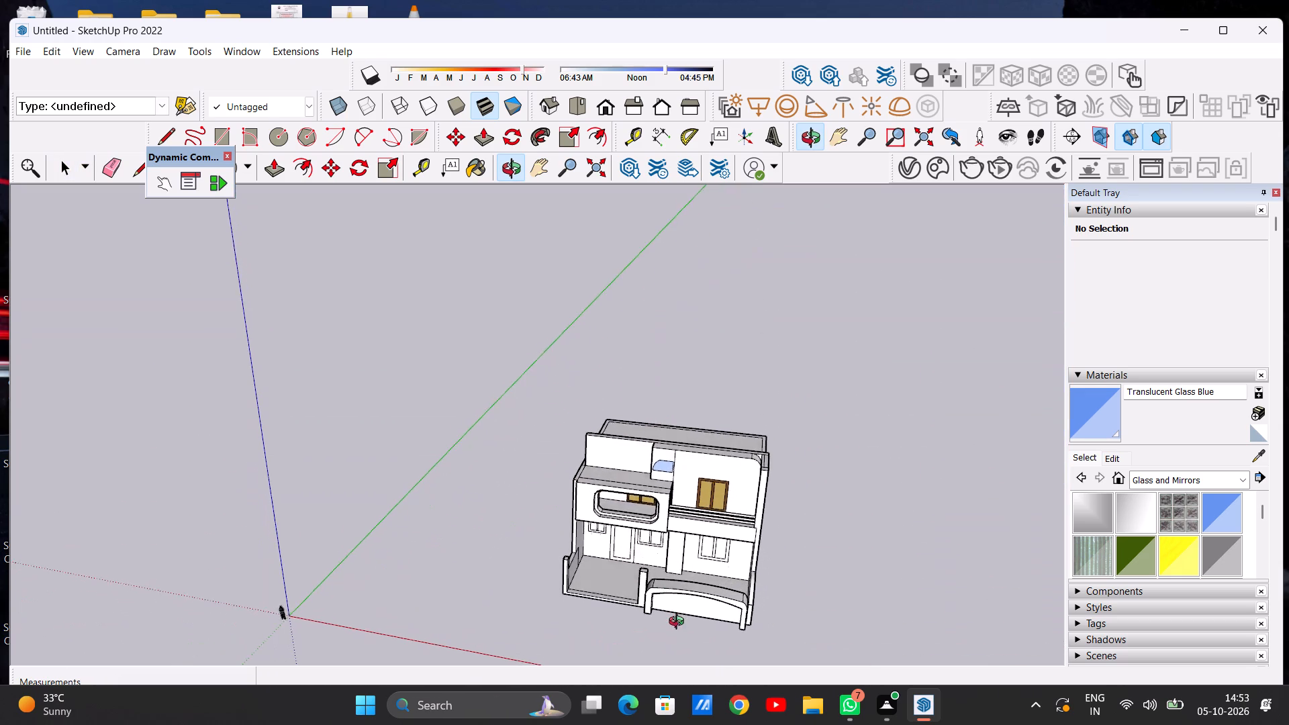
{"action": "middle_click_drag", "start_coordinate": [679, 623], "coordinate": [679, 624]}
{"action": "scroll", "coordinate": [737, 466], "scroll_direction": "up", "scroll_amount": 5}
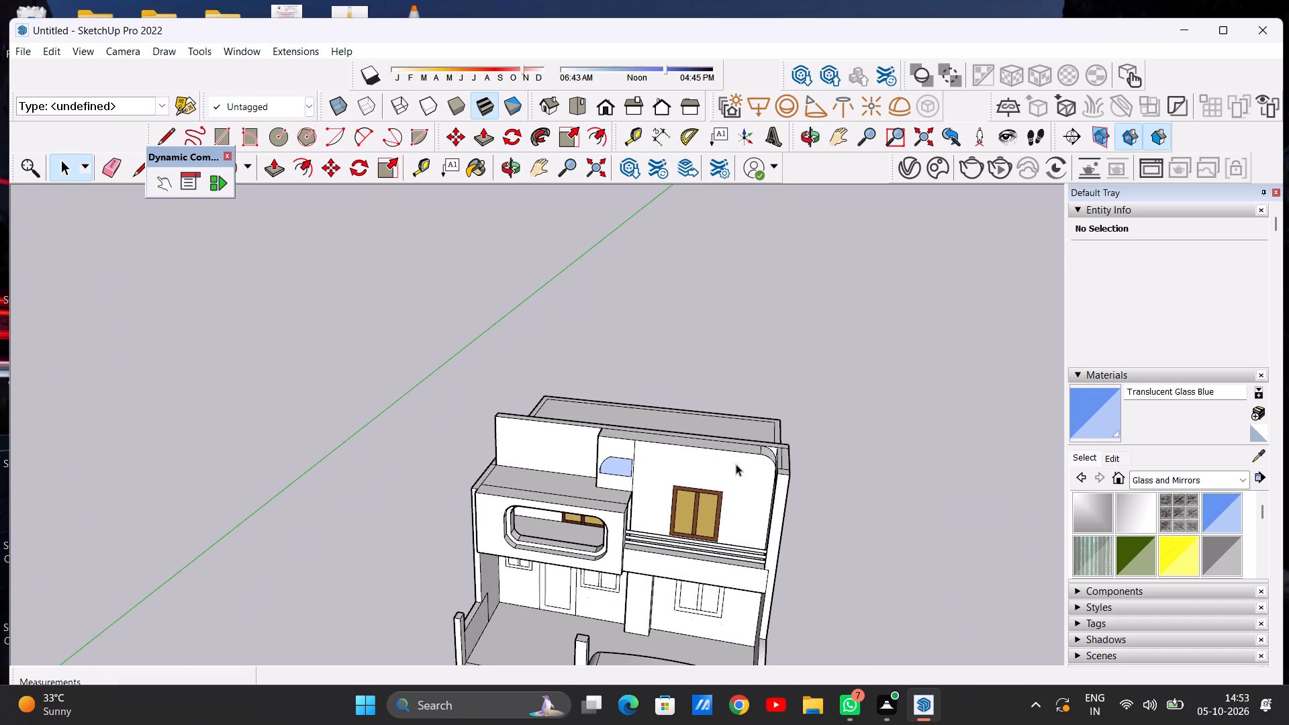
{"action": "scroll", "coordinate": [736, 463], "scroll_direction": "down", "scroll_amount": 1}
{"action": "middle_click_drag", "start_coordinate": [770, 475], "coordinate": [855, 426]}
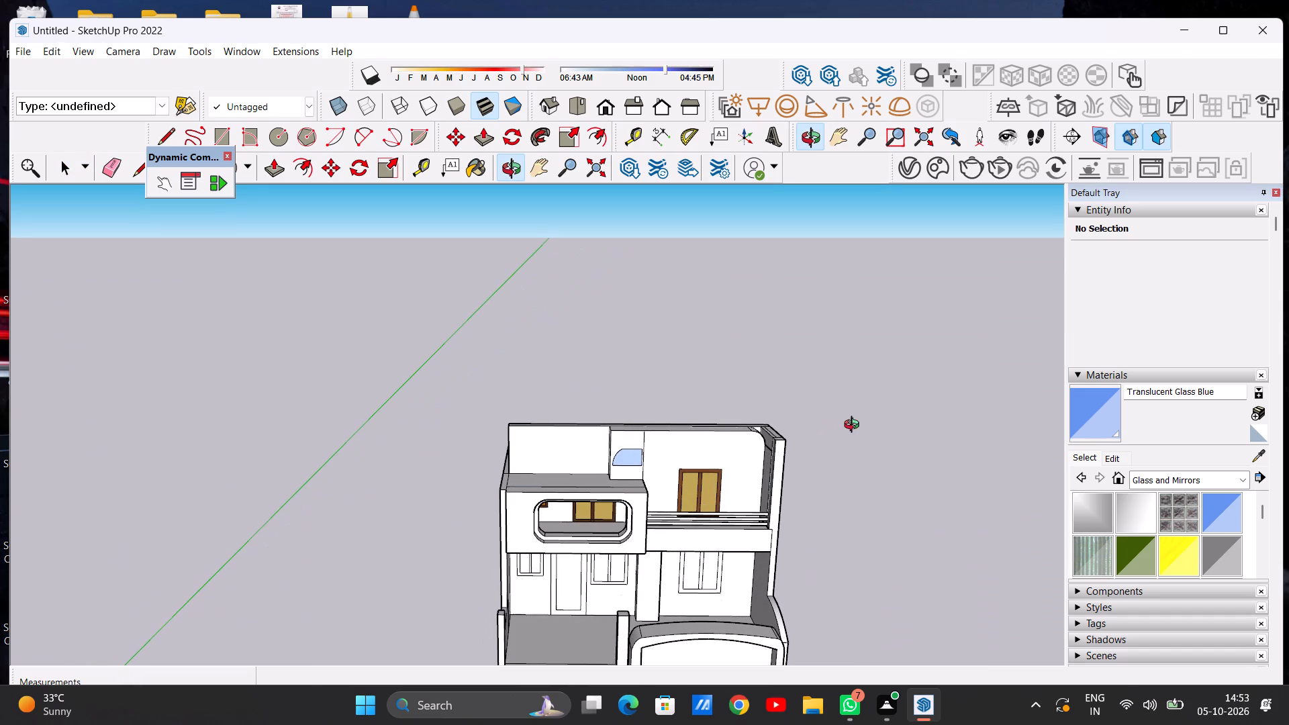
Examine the upper-floor facade, its curved wall corner, wooden window and glazed opening, from the front, above and the side.
{"action": "middle_click_drag", "start_coordinate": [855, 426], "coordinate": [842, 349]}
{"action": "scroll", "coordinate": [763, 414], "scroll_direction": "up", "scroll_amount": 3}
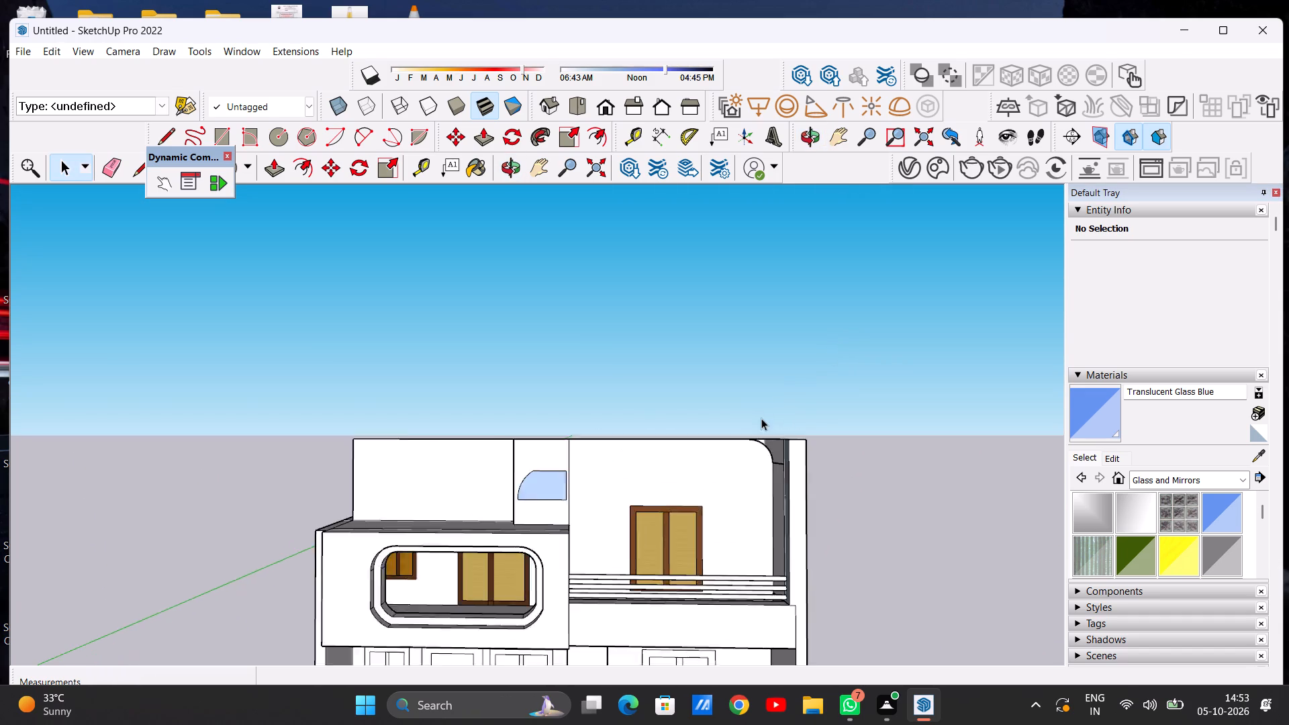
{"action": "scroll", "coordinate": [761, 418], "scroll_direction": "up", "scroll_amount": 12}
{"action": "middle_click_drag", "start_coordinate": [763, 446], "coordinate": [722, 526]}
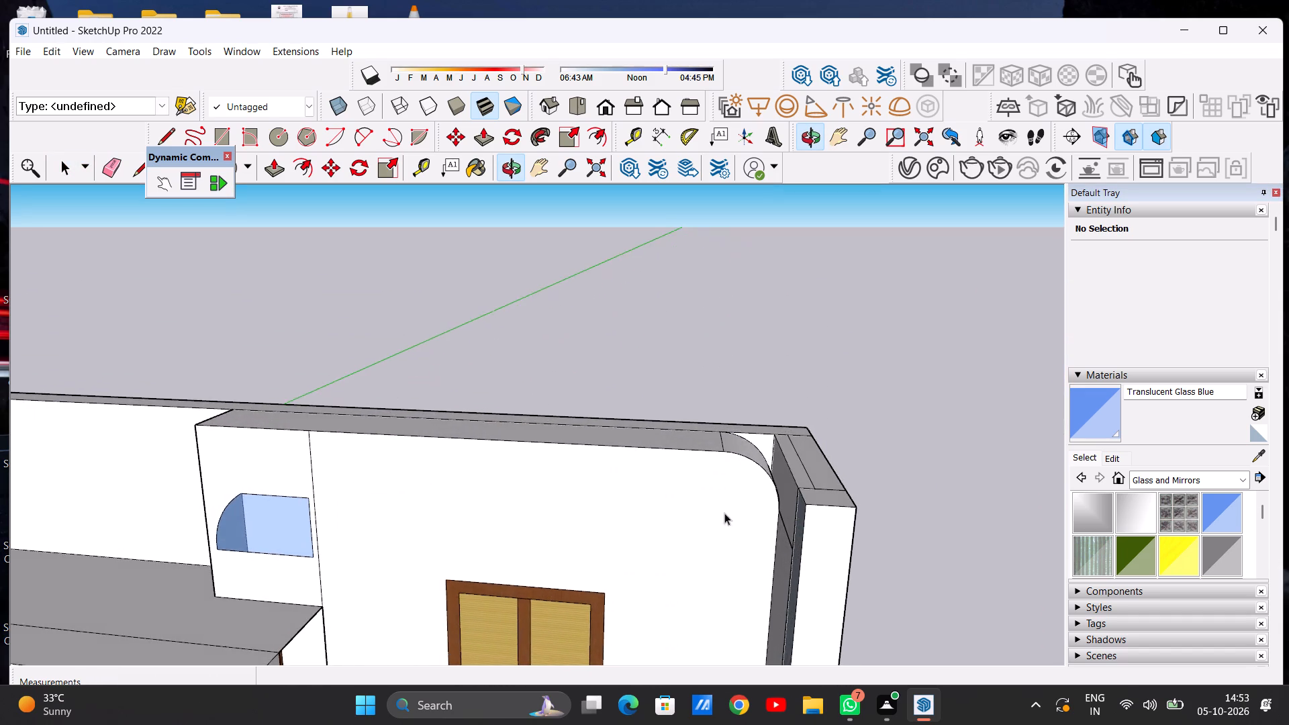
{"action": "scroll", "coordinate": [768, 435], "scroll_direction": "up", "scroll_amount": 11}
{"action": "middle_click_drag", "start_coordinate": [792, 536], "coordinate": [790, 452]}
{"action": "scroll", "coordinate": [802, 532], "scroll_direction": "down", "scroll_amount": 20}
{"action": "scroll", "coordinate": [802, 532], "scroll_direction": "down", "scroll_amount": 4}
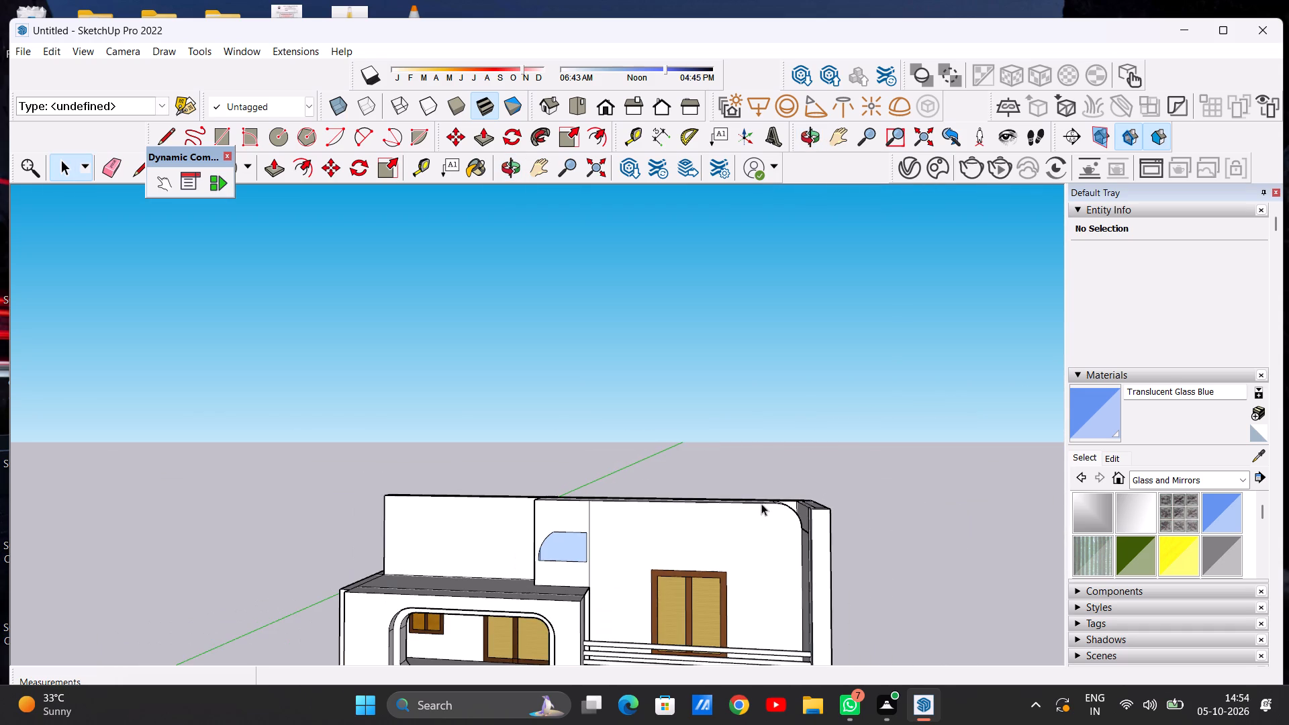
{"action": "scroll", "coordinate": [761, 503], "scroll_direction": "down", "scroll_amount": 2}
{"action": "middle_click_drag", "start_coordinate": [547, 506], "coordinate": [572, 508]}
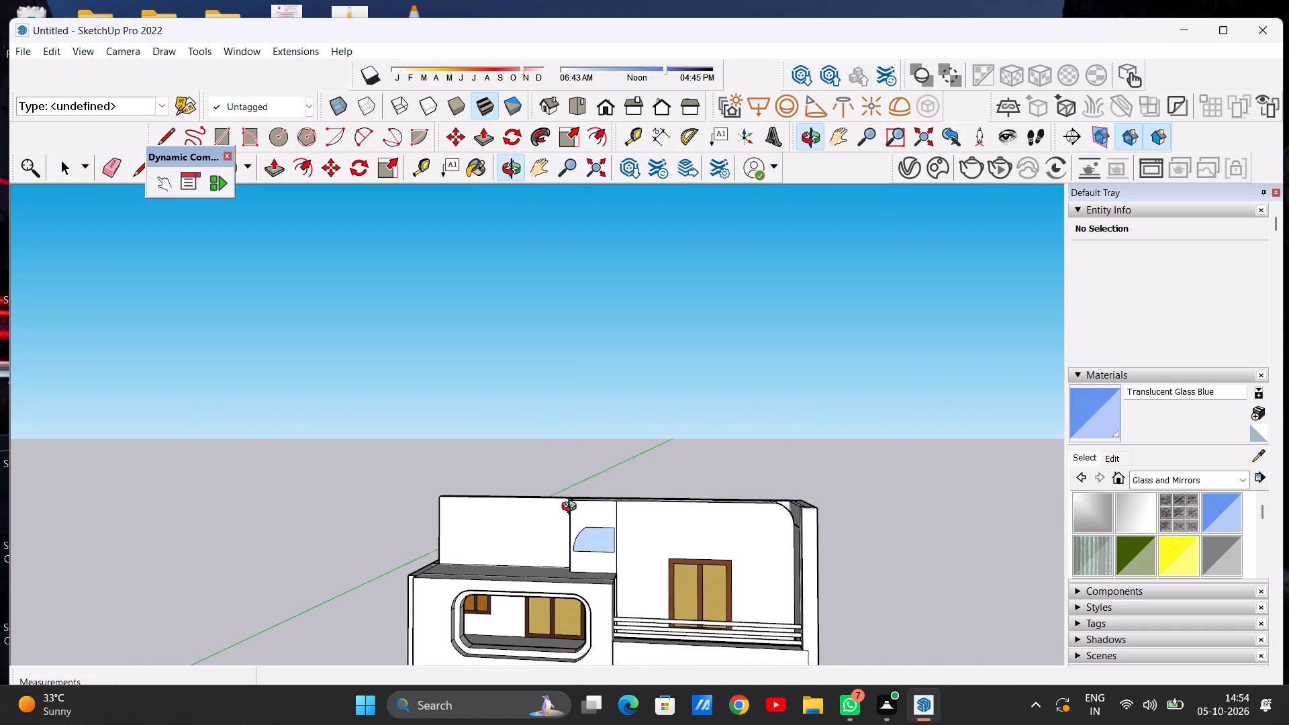
{"action": "middle_click_drag", "start_coordinate": [572, 508], "coordinate": [595, 471]}
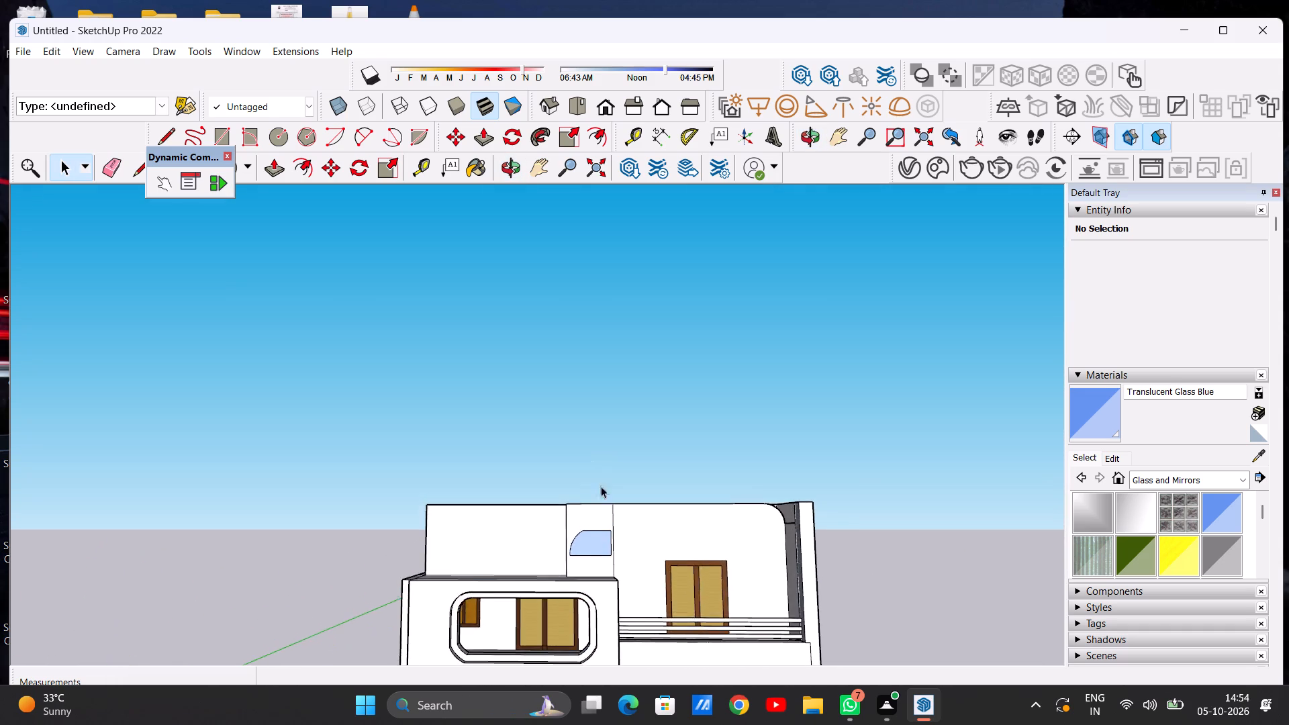
{"action": "scroll", "coordinate": [707, 554], "scroll_direction": "up", "scroll_amount": 4}
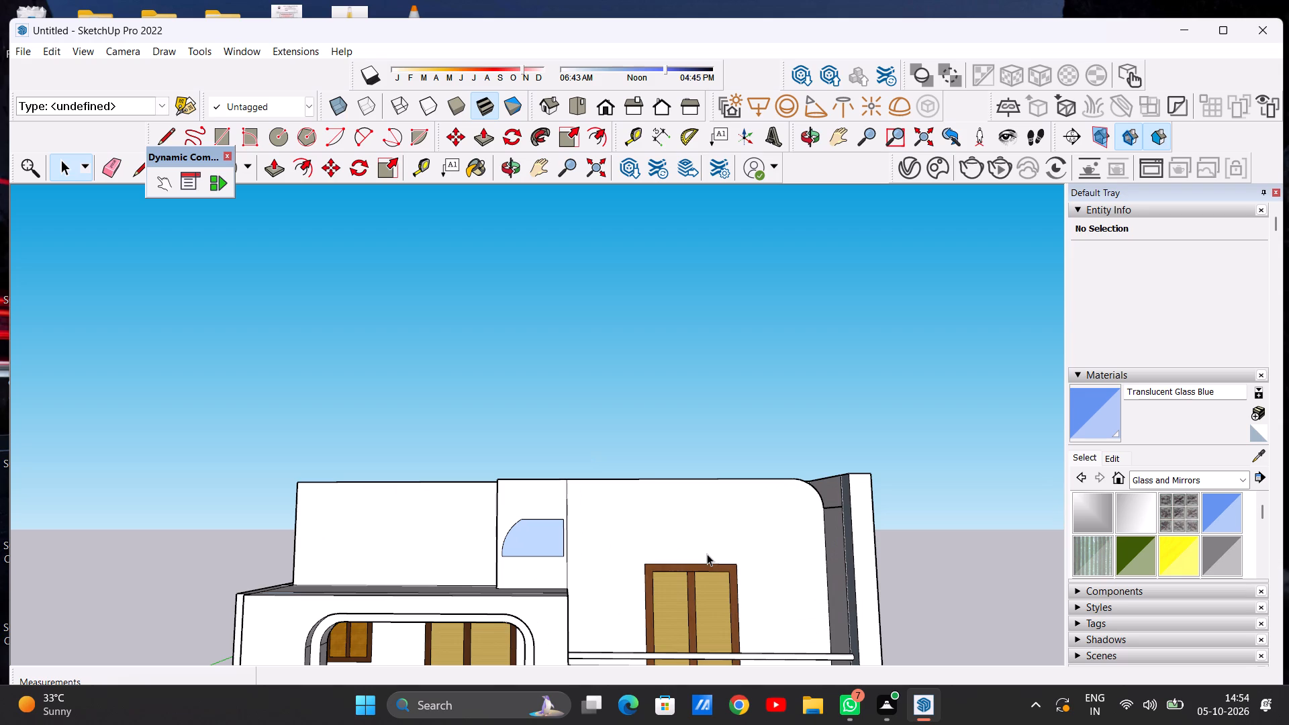
{"action": "scroll", "coordinate": [705, 548], "scroll_direction": "down", "scroll_amount": 14}
{"action": "middle_click_drag", "start_coordinate": [734, 491], "coordinate": [609, 620]}
{"action": "scroll", "coordinate": [609, 620], "scroll_direction": "up", "scroll_amount": 1}
{"action": "scroll", "coordinate": [724, 522], "scroll_direction": "up", "scroll_amount": 15}
{"action": "middle_click_drag", "start_coordinate": [564, 513], "coordinate": [941, 458]}
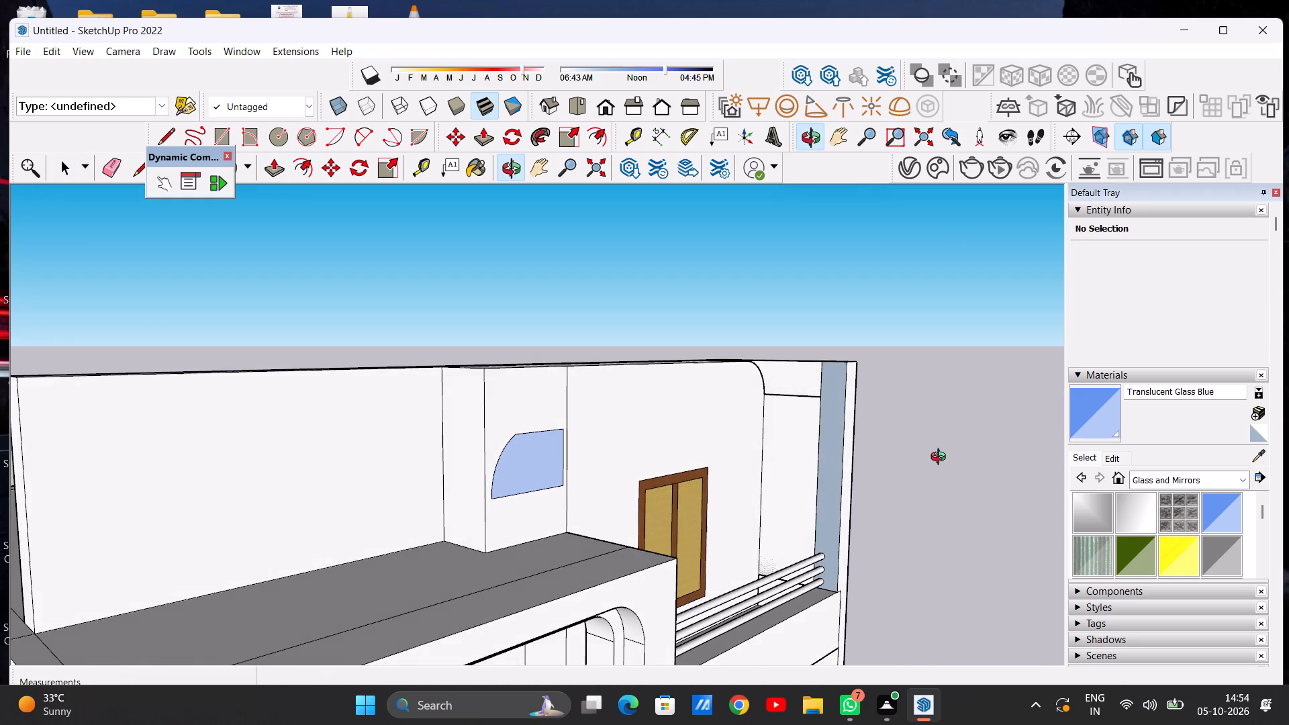
{"action": "middle_click_drag", "start_coordinate": [941, 458], "coordinate": [477, 515]}
Examine the whole house's front elevation from an angled high viewpoint and from straight ahead.
{"action": "scroll", "coordinate": [694, 483], "scroll_direction": "down", "scroll_amount": 18}
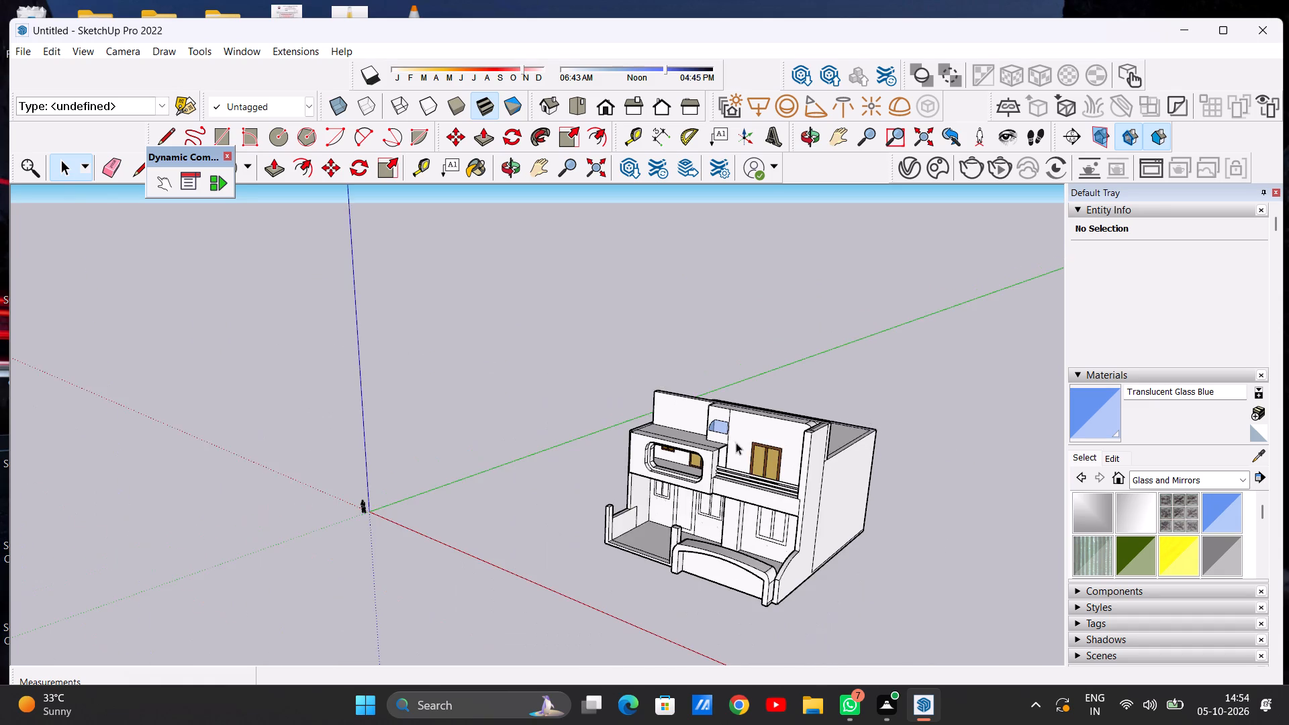
{"action": "scroll", "coordinate": [714, 457], "scroll_direction": "up", "scroll_amount": 6}
{"action": "scroll", "coordinate": [749, 454], "scroll_direction": "down", "scroll_amount": 3}
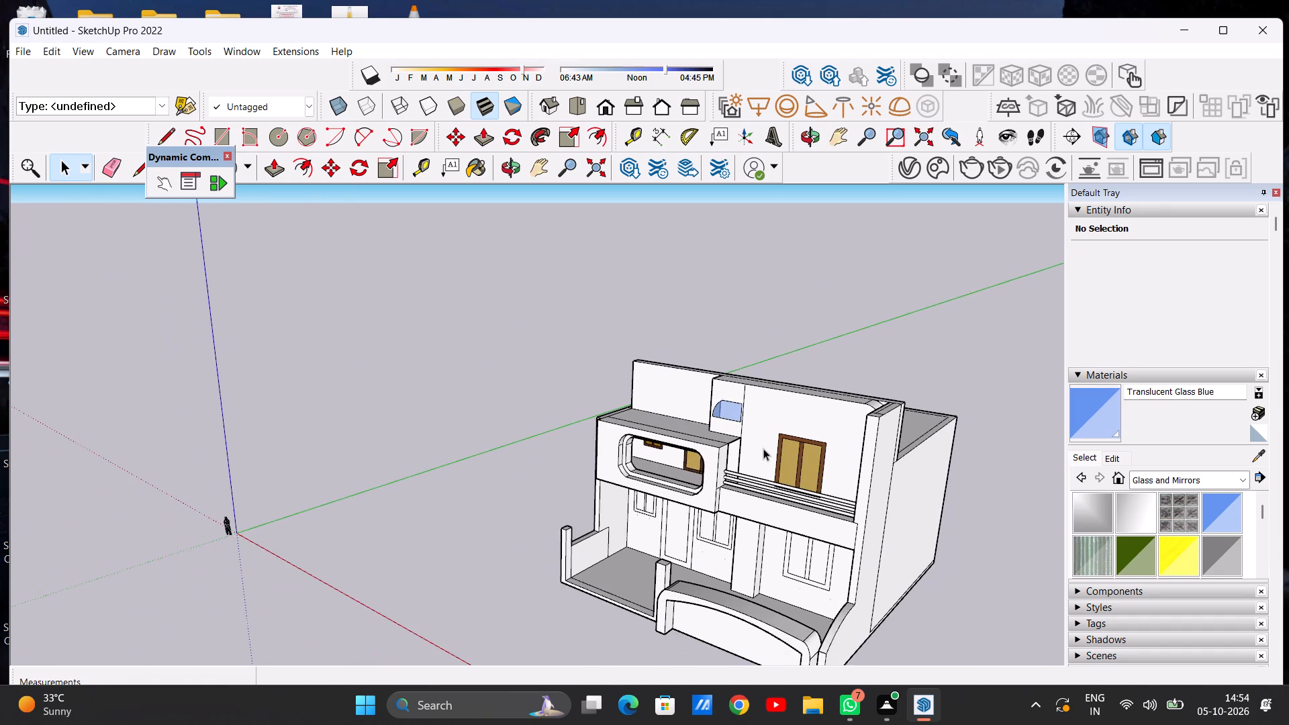
{"action": "middle_click_drag", "start_coordinate": [754, 450], "coordinate": [893, 384]}
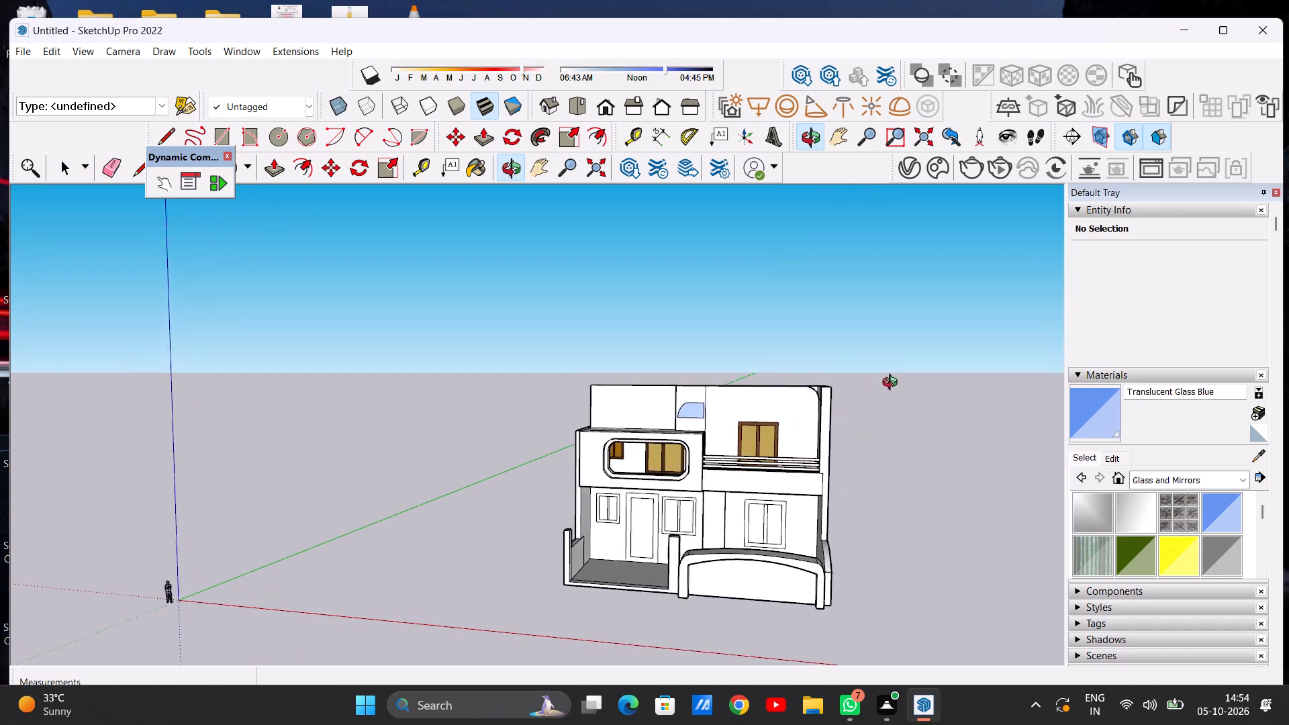
{"action": "middle_click_drag", "start_coordinate": [893, 384], "coordinate": [912, 375]}
{"action": "scroll", "coordinate": [743, 383], "scroll_direction": "up", "scroll_amount": 6}
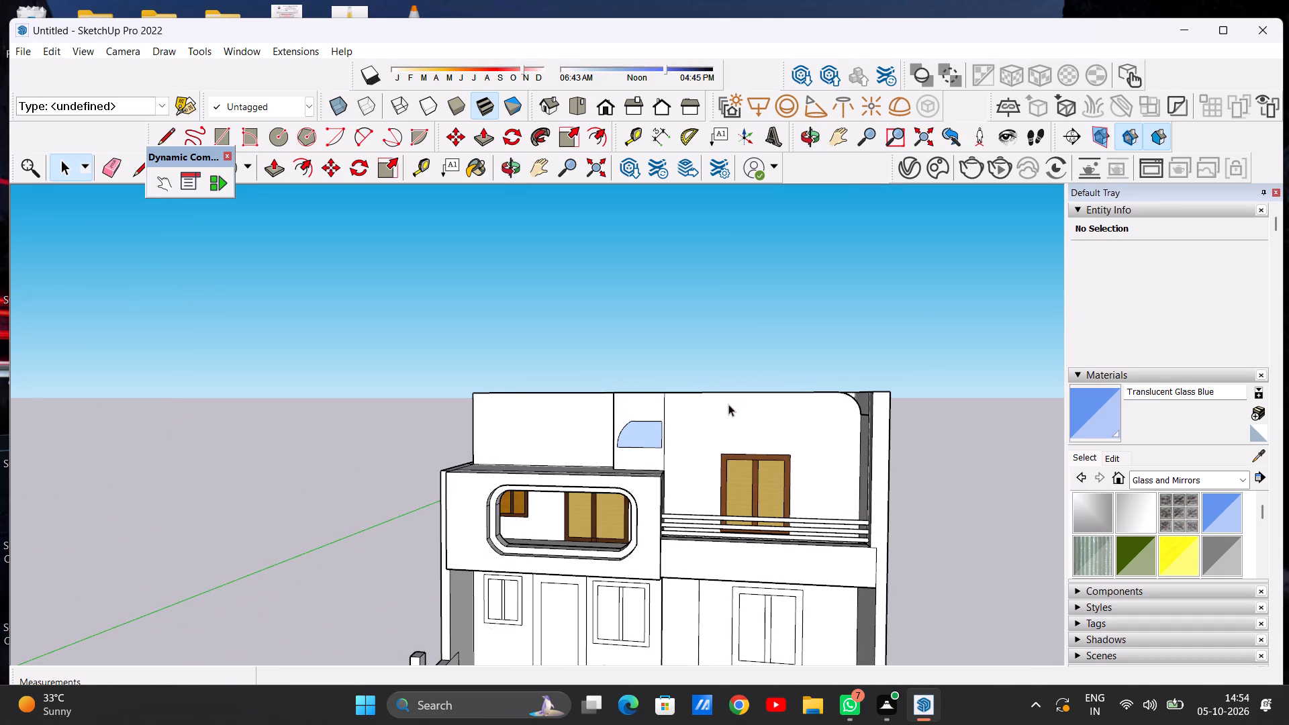
{"action": "scroll", "coordinate": [728, 407], "scroll_direction": "down", "scroll_amount": 3}
{"action": "middle_click_drag", "start_coordinate": [730, 410], "coordinate": [736, 560]}
Offset the outline of the round-cornered upper wall face around the wooden window inward by about 2' 5/8".
{"action": "scroll", "coordinate": [832, 399], "scroll_direction": "up", "scroll_amount": 6}
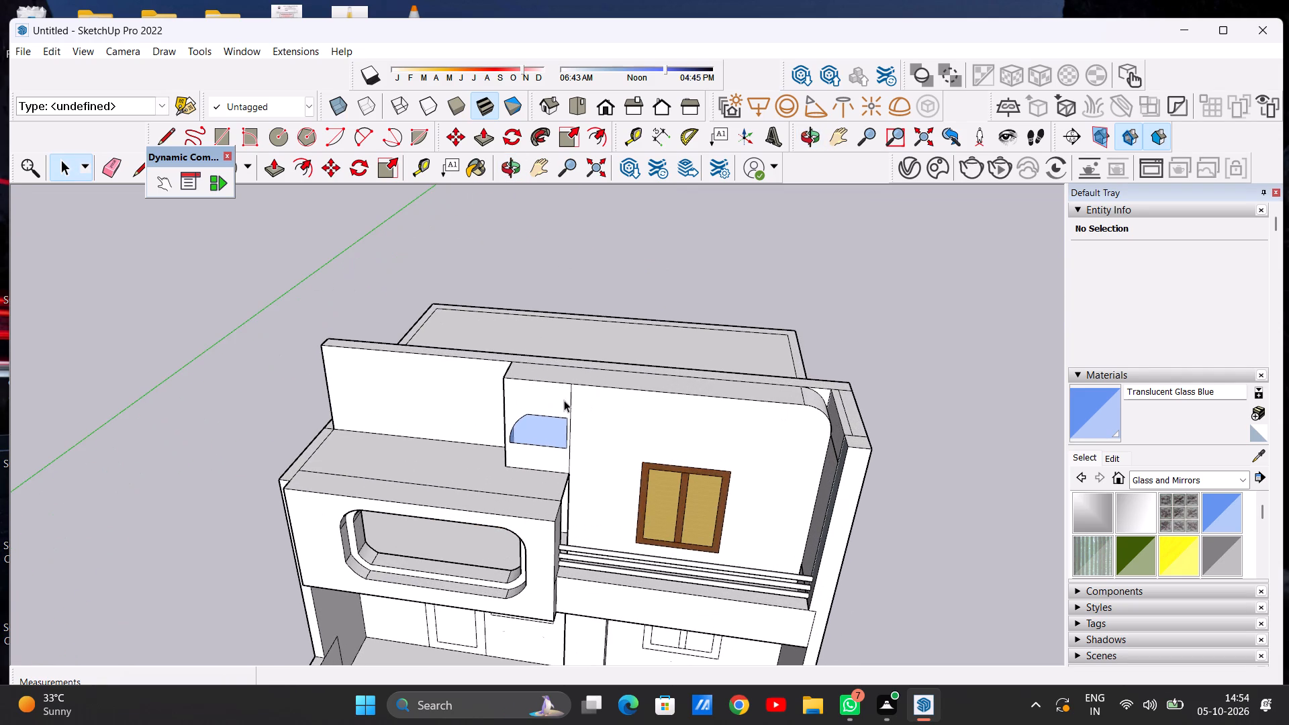
{"action": "scroll", "coordinate": [561, 407], "scroll_direction": "up", "scroll_amount": 5}
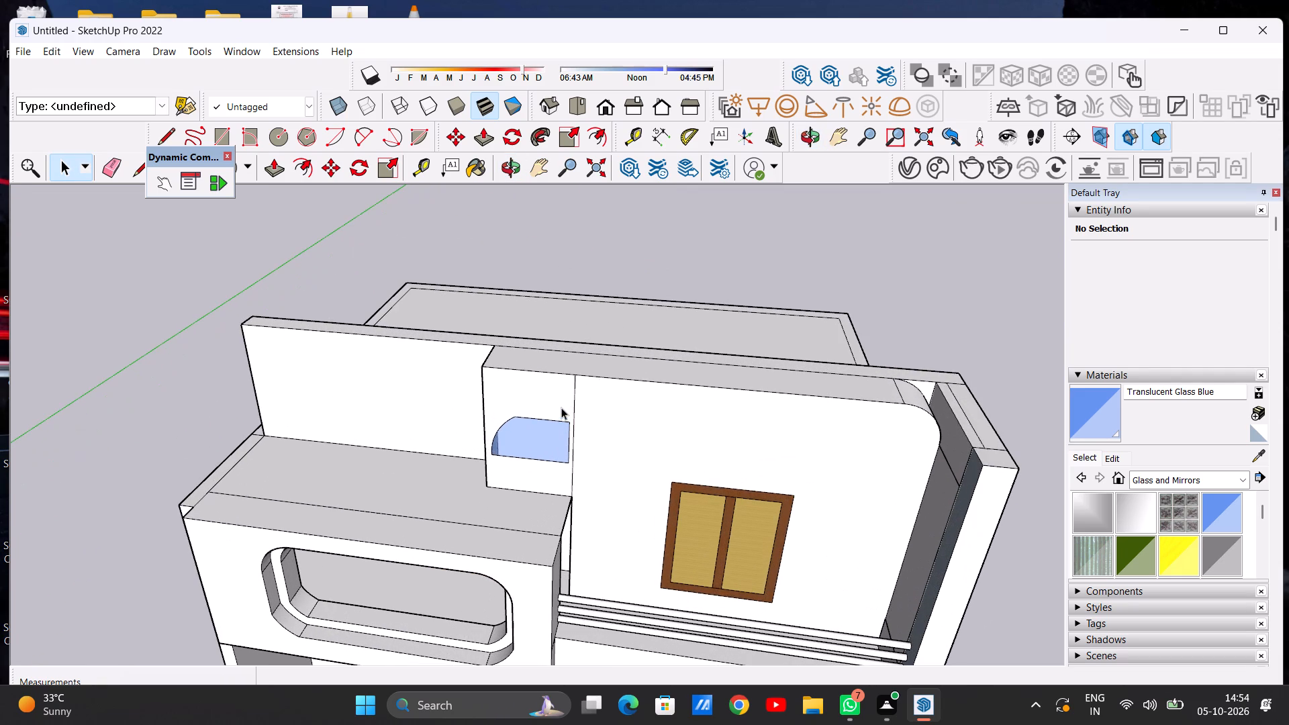
{"action": "scroll", "coordinate": [558, 409], "scroll_direction": "up", "scroll_amount": 1}
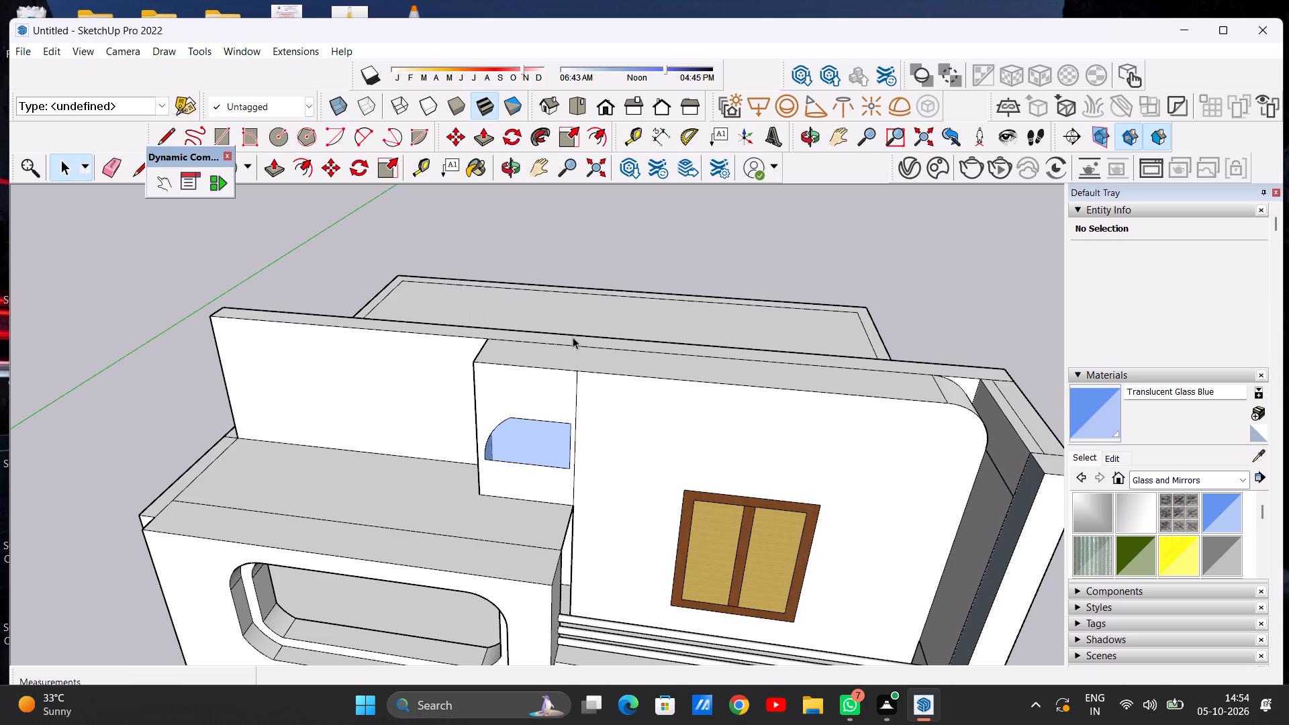
{"action": "key", "text": "l"}
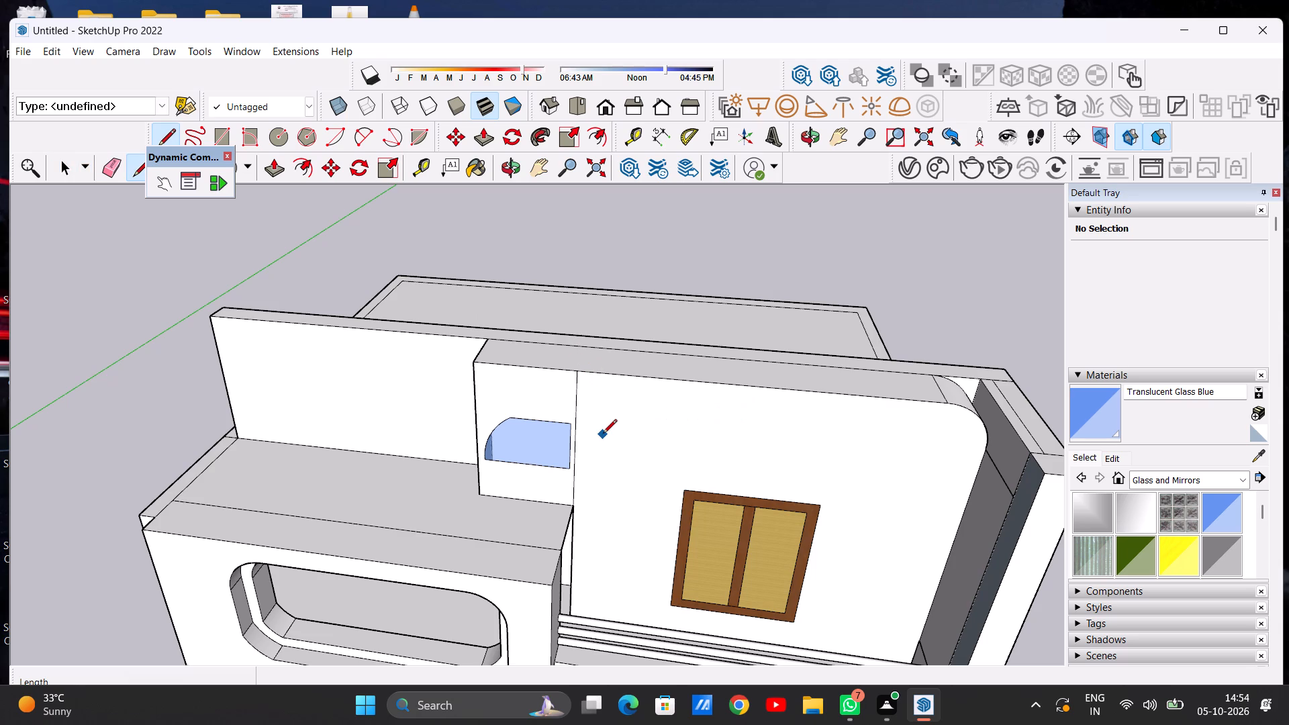
{"action": "key", "text": "space"}
{"action": "scroll", "coordinate": [763, 425], "scroll_direction": "down", "scroll_amount": 7}
{"action": "scroll", "coordinate": [824, 432], "scroll_direction": "up", "scroll_amount": 6}
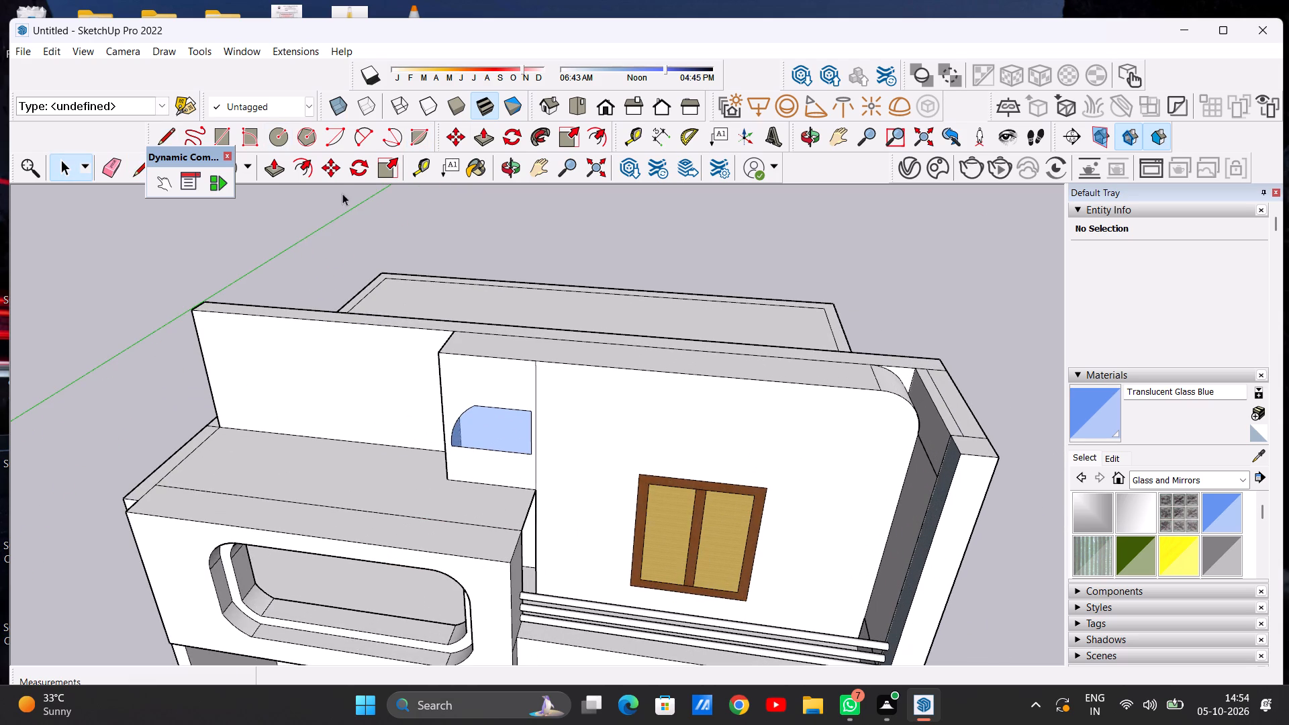
{"action": "left_click", "coordinate": [326, 171]}
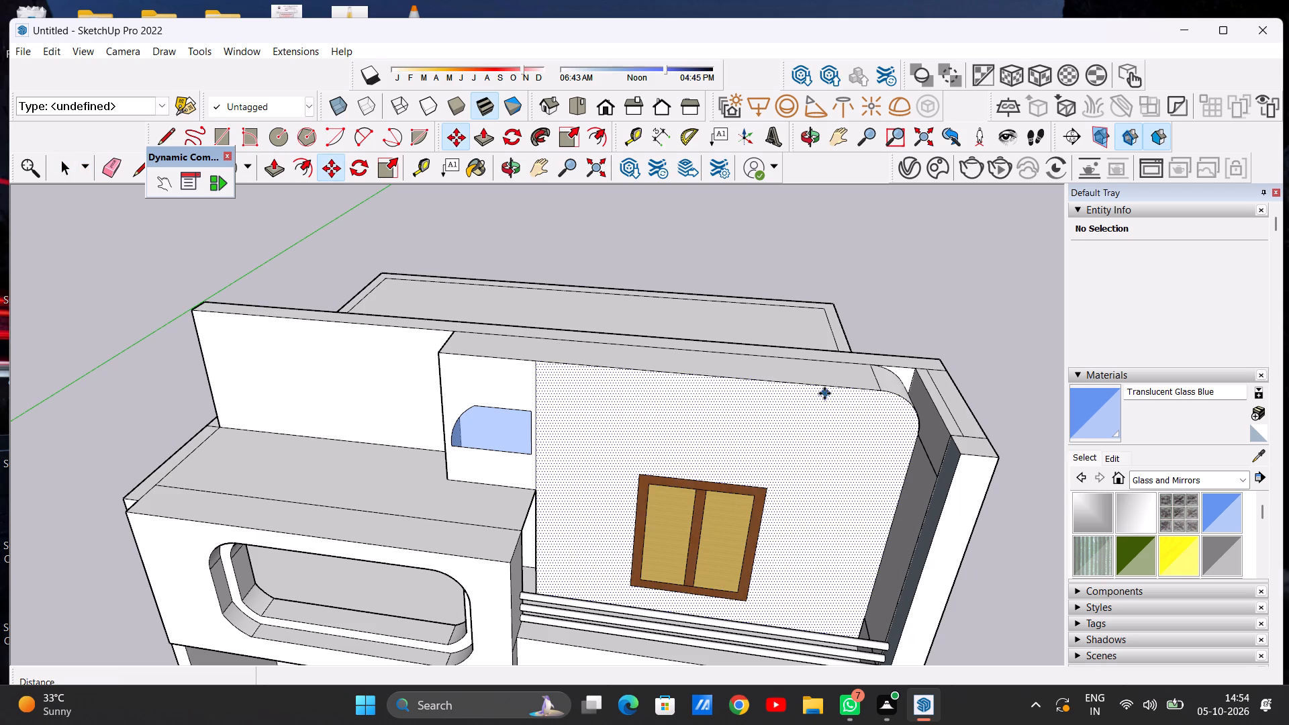
{"action": "left_click", "coordinate": [300, 167]}
{"action": "left_click", "coordinate": [790, 400]}
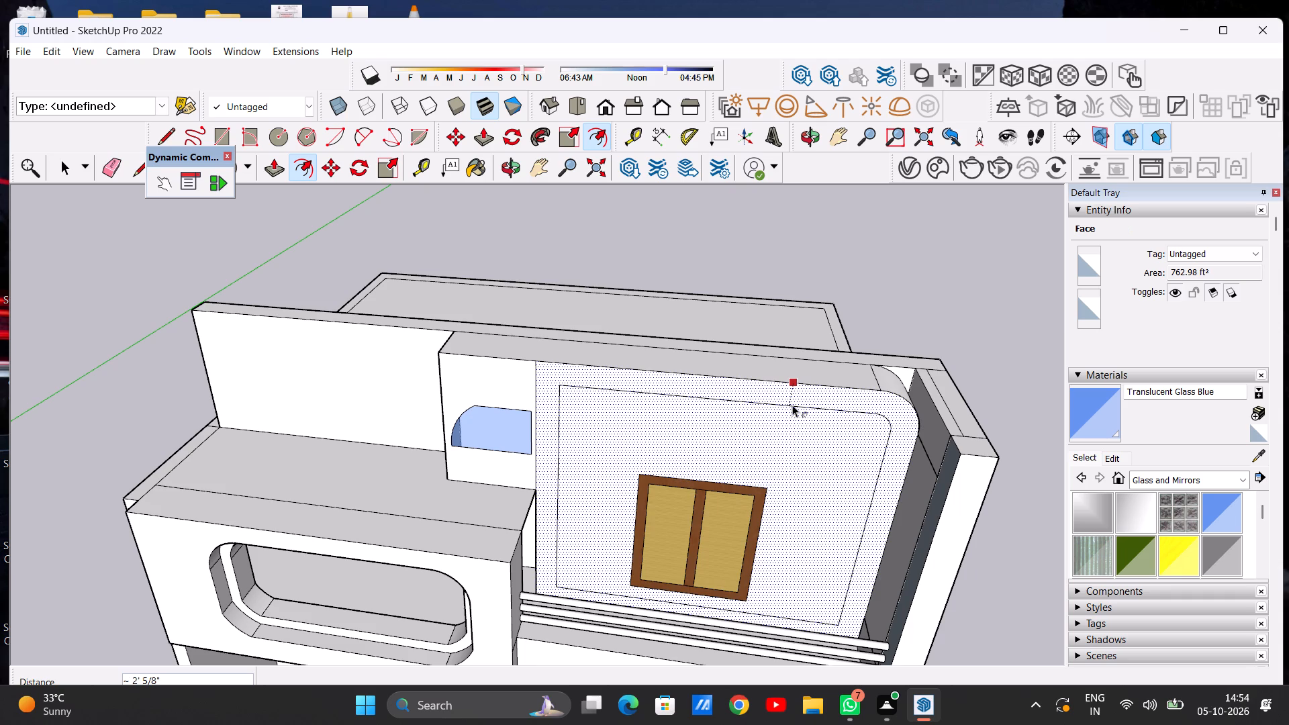
{"action": "left_click", "coordinate": [792, 405]}
{"action": "key", "text": "space"}
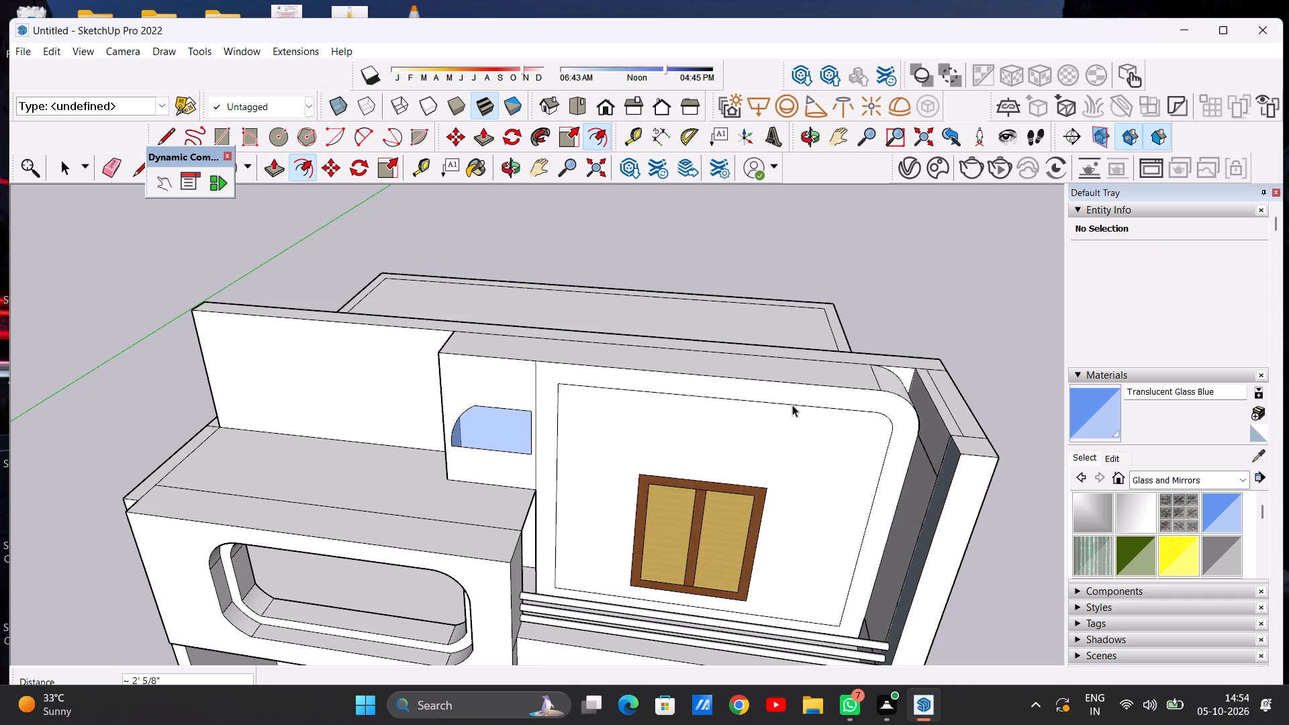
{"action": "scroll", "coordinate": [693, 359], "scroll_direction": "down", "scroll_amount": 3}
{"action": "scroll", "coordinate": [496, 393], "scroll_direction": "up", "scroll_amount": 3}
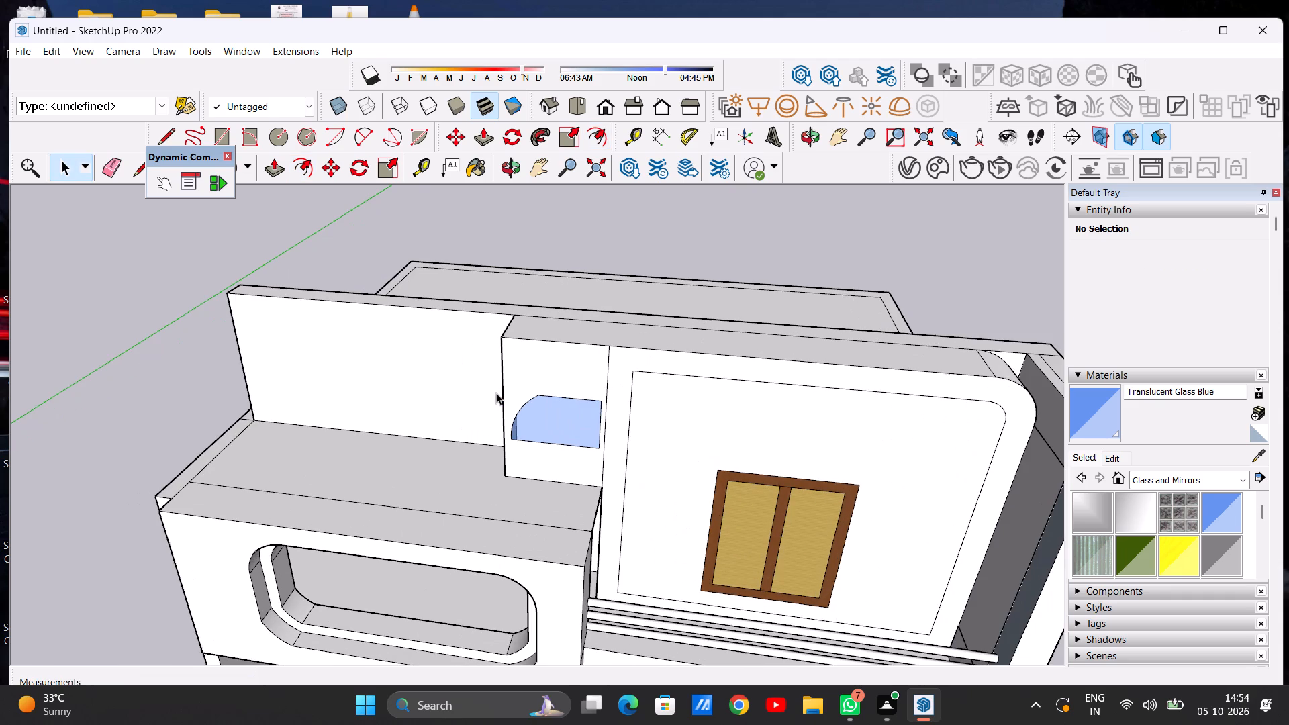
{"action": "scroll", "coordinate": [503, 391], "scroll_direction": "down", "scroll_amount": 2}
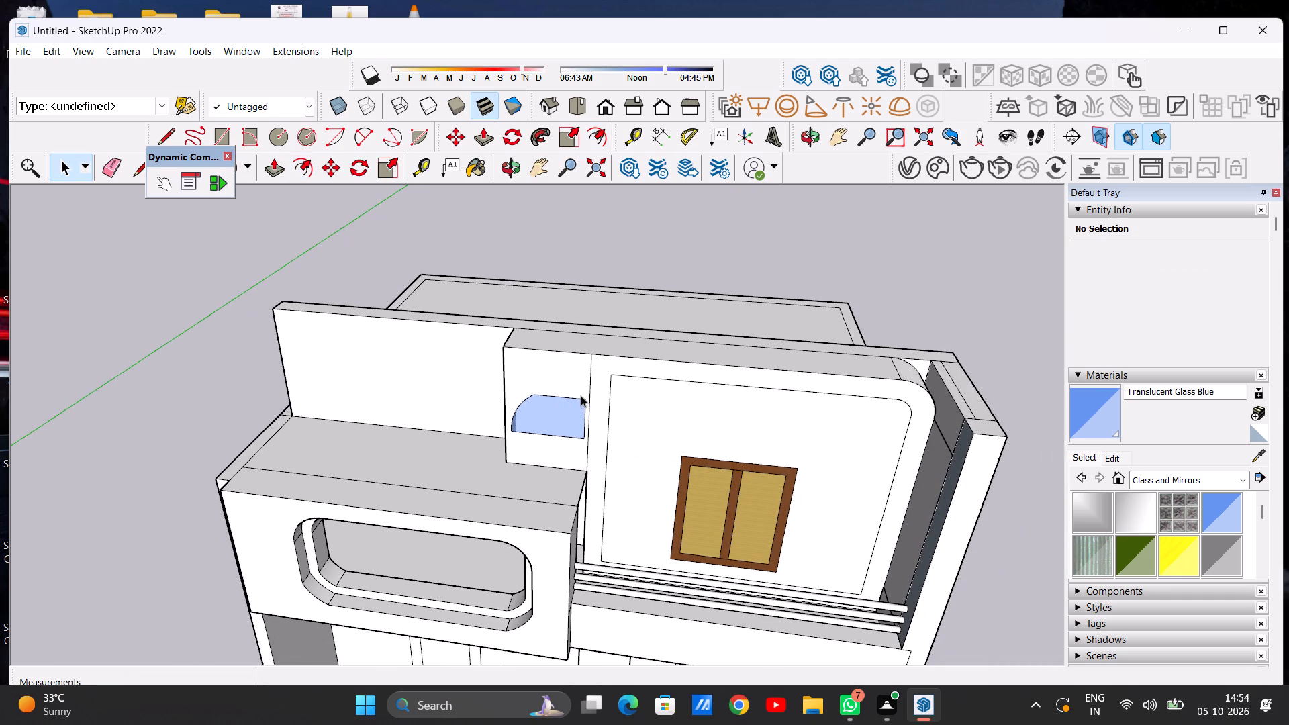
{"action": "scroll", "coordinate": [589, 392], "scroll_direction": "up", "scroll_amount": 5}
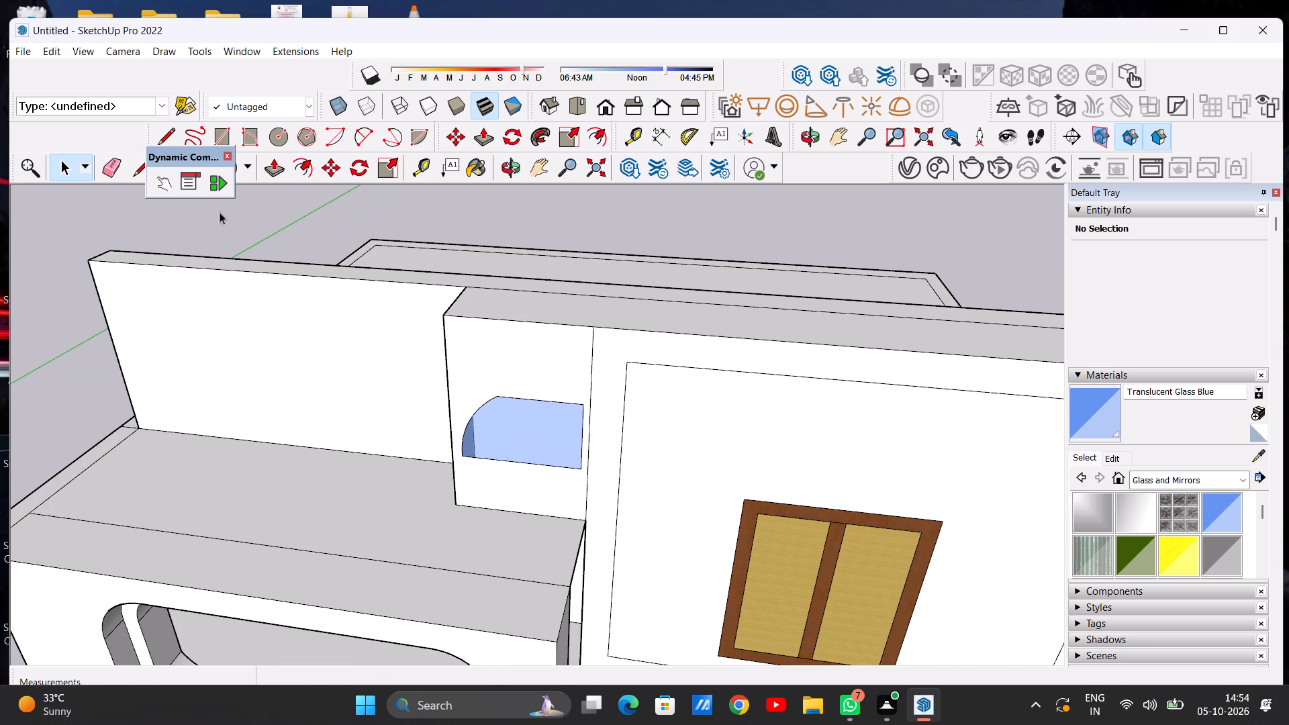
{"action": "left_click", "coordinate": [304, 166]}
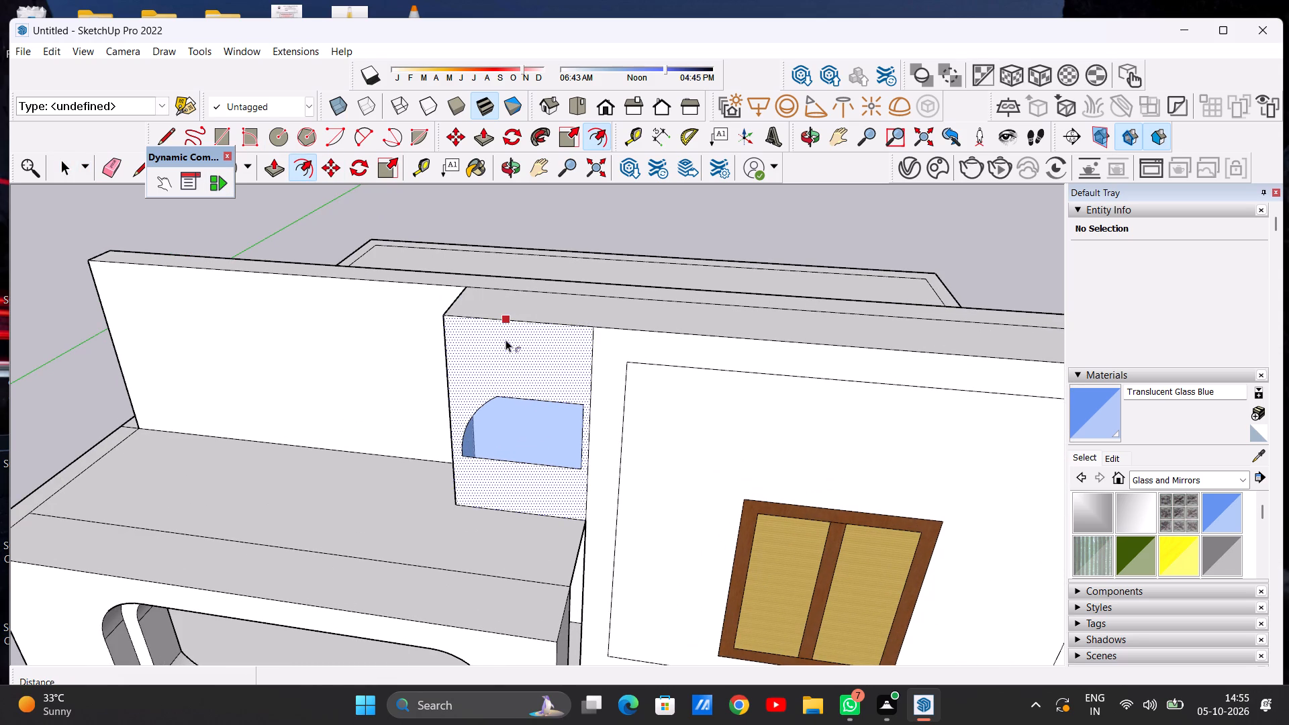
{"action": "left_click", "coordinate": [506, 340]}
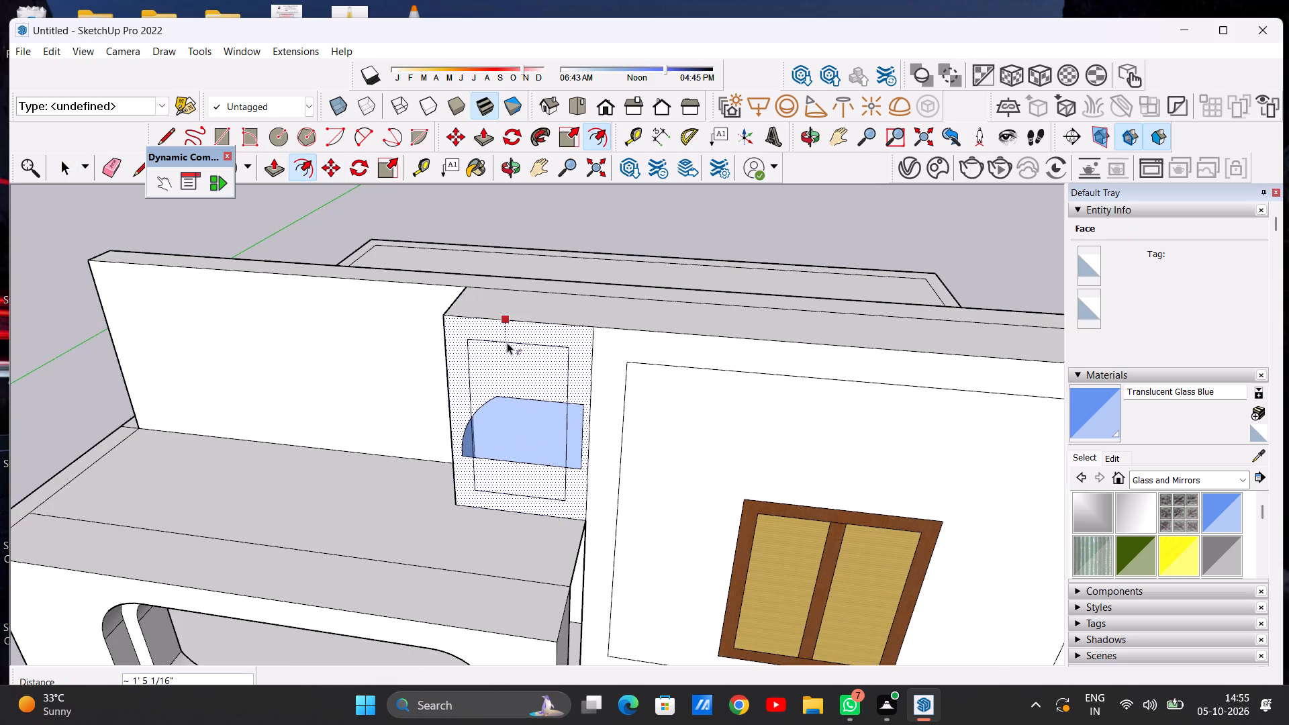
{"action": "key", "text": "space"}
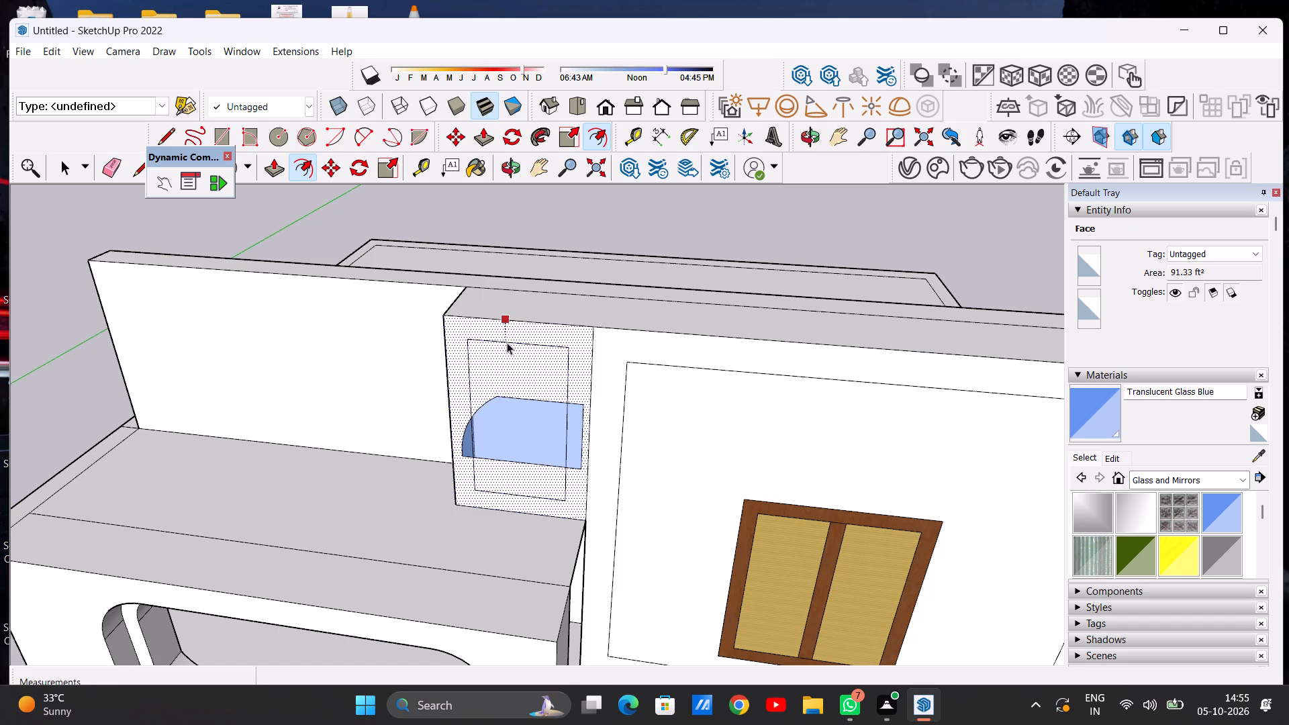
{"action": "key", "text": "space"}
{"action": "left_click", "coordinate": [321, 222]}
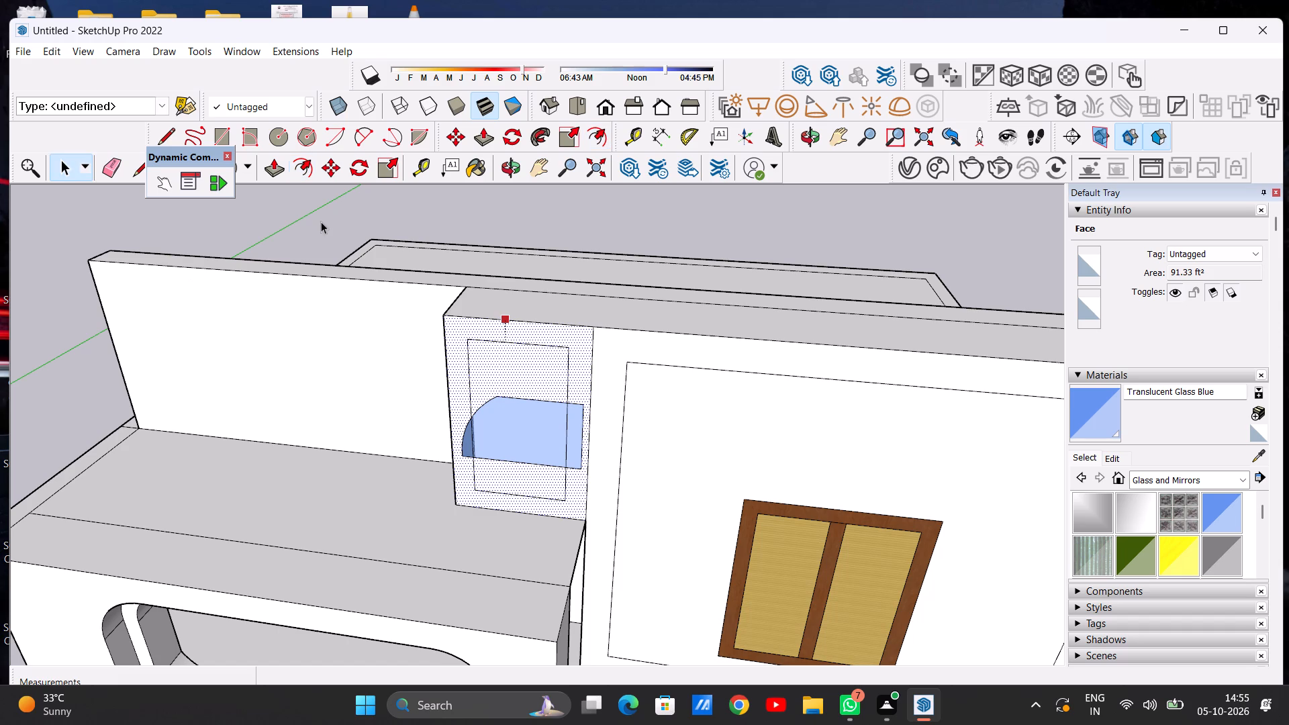
Draw a line about 8' long from the offset outline's upper corner across the narrow wall, above the blue glazed opening.
{"action": "scroll", "coordinate": [581, 469], "scroll_direction": "up", "scroll_amount": 3}
{"action": "scroll", "coordinate": [589, 450], "scroll_direction": "down", "scroll_amount": 8}
{"action": "scroll", "coordinate": [590, 448], "scroll_direction": "up", "scroll_amount": 1}
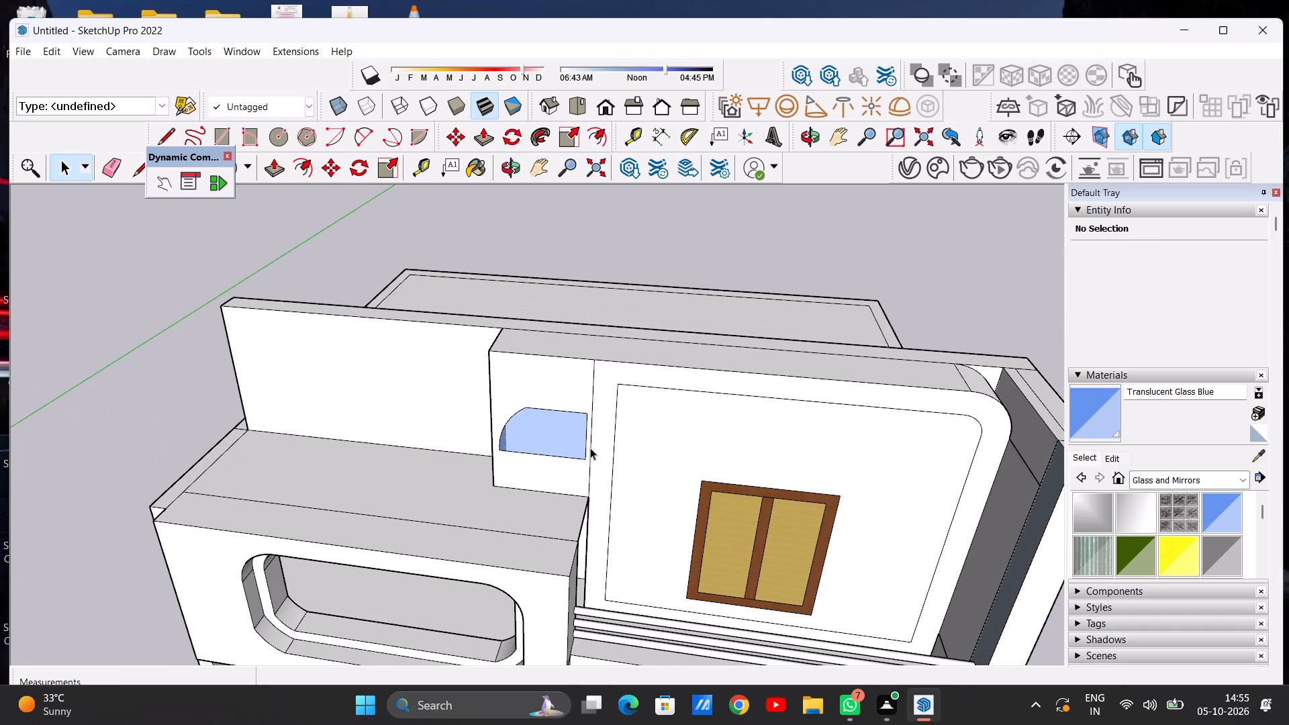
{"action": "scroll", "coordinate": [600, 448], "scroll_direction": "down", "scroll_amount": 1}
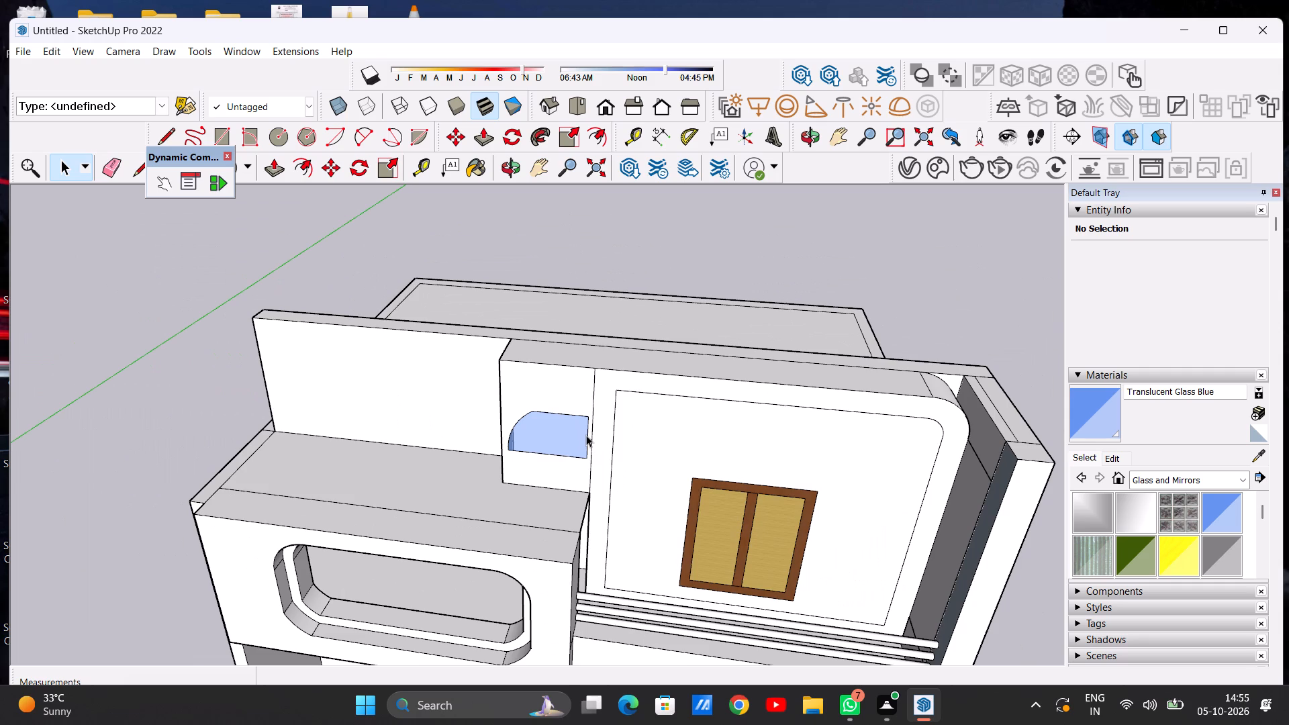
{"action": "scroll", "coordinate": [604, 405], "scroll_direction": "up", "scroll_amount": 5}
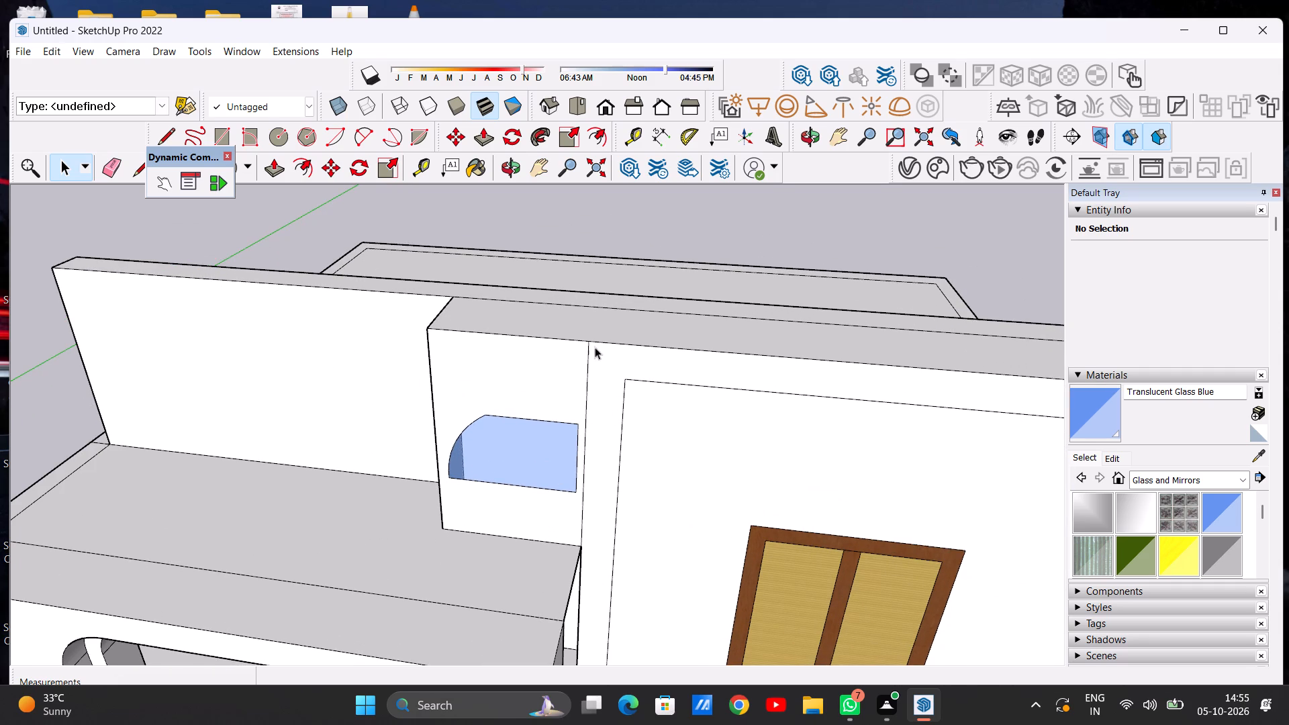
{"action": "key", "text": "l"}
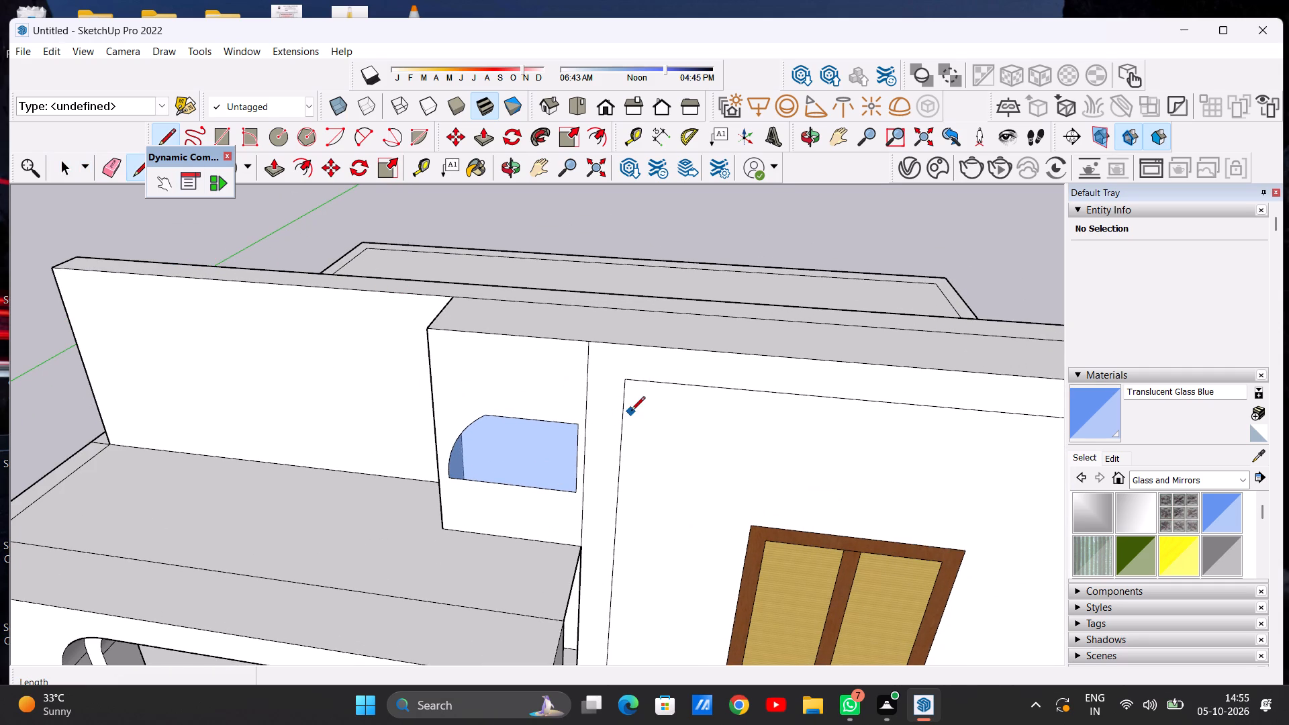
{"action": "left_click", "coordinate": [632, 377]}
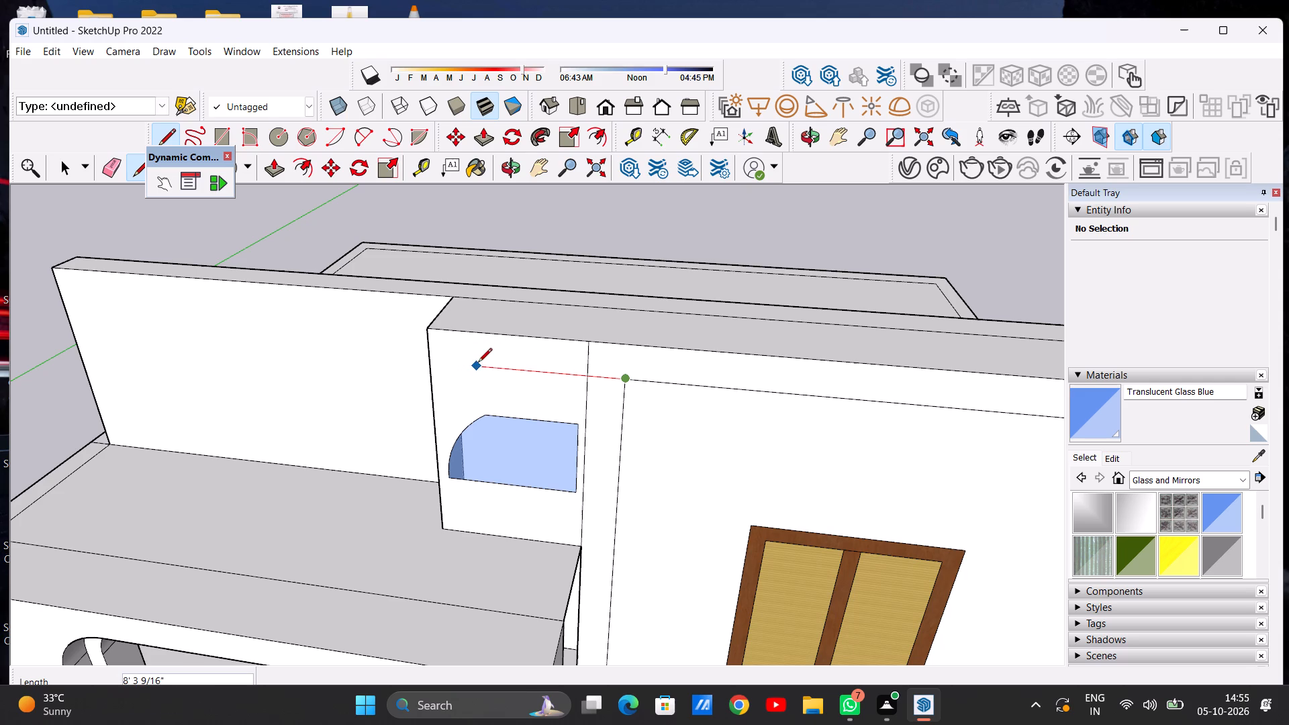
{"action": "left_click", "coordinate": [481, 363]}
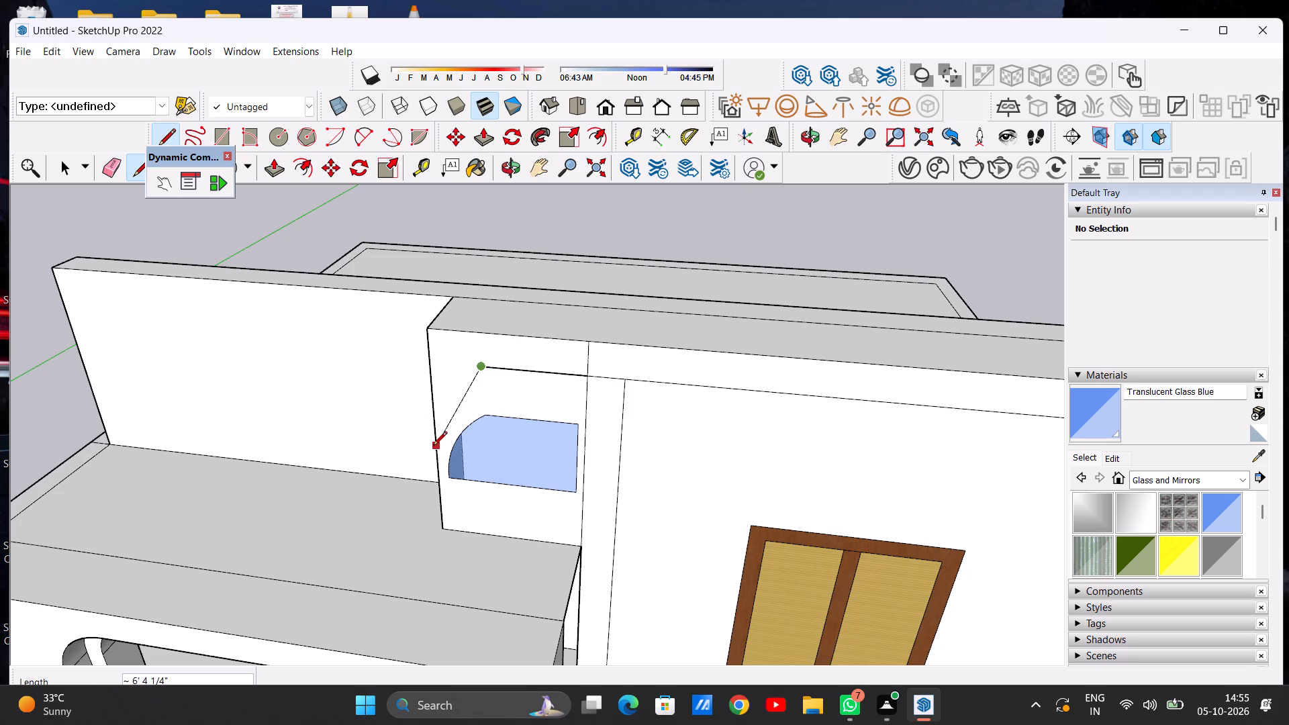
{"action": "key", "text": "space"}
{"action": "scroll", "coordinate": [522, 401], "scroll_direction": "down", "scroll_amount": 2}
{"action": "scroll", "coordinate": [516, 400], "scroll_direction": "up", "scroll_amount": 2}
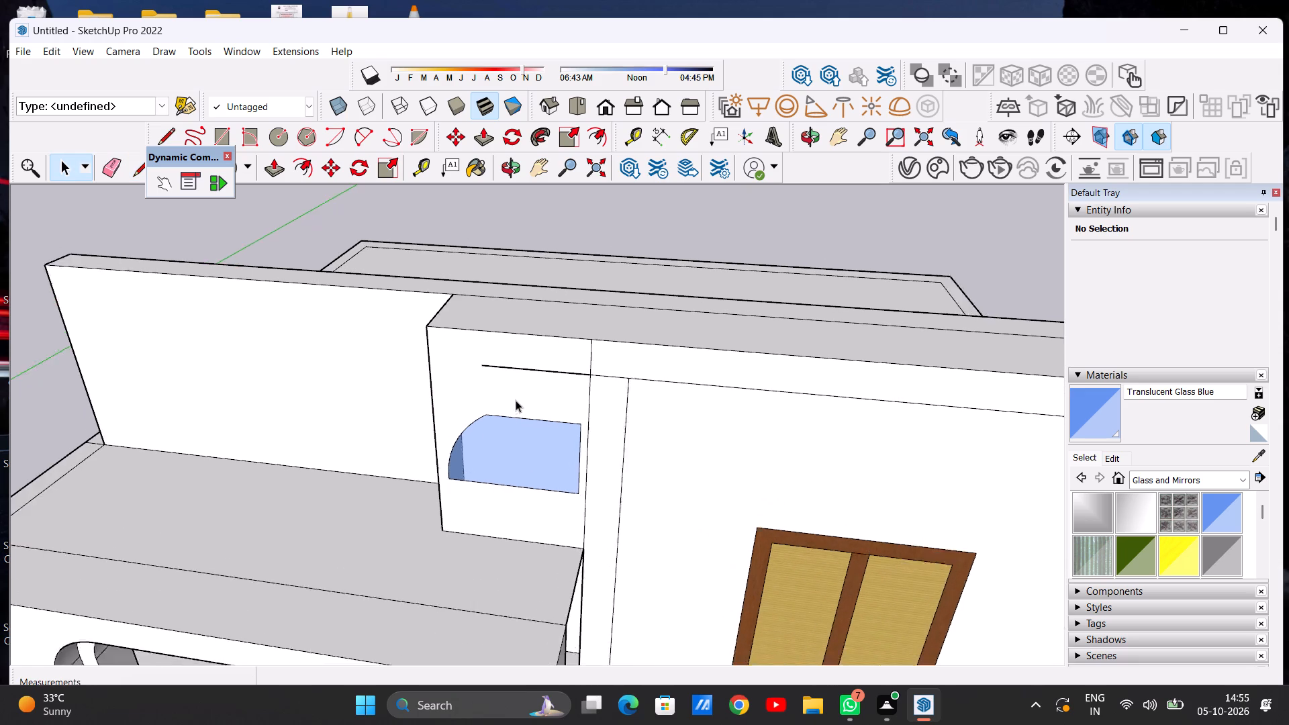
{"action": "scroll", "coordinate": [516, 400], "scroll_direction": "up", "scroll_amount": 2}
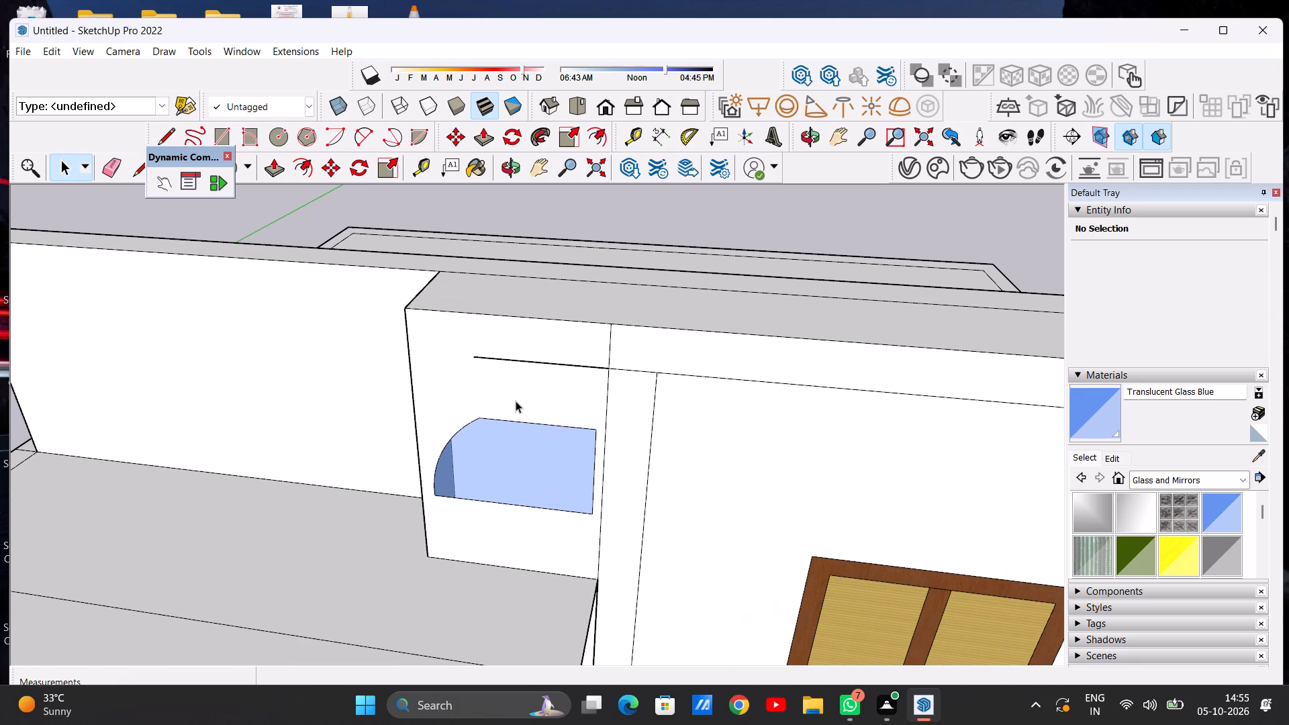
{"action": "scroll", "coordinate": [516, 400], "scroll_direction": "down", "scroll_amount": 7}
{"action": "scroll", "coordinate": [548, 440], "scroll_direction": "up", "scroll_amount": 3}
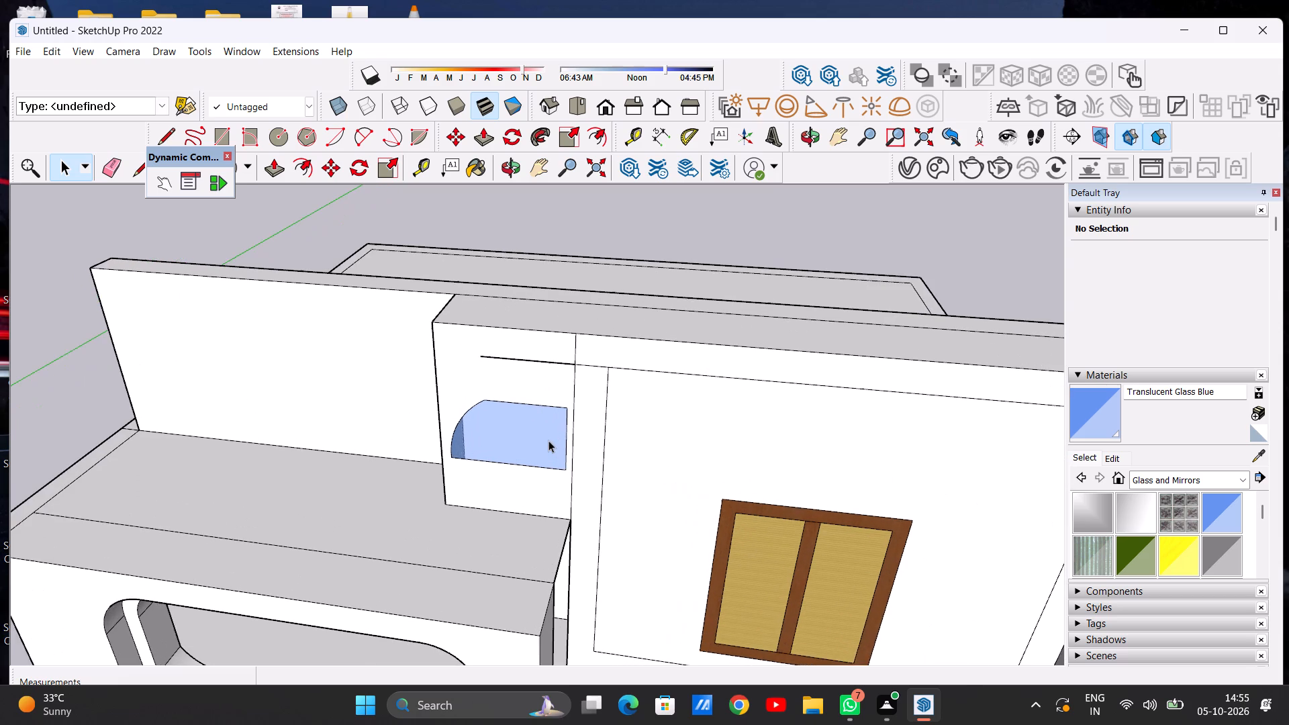
Move the blue glazed opening up about 3' 1 7/16" so its upper corner meets the drawn line at the wall seam.
{"action": "scroll", "coordinate": [548, 440], "scroll_direction": "up", "scroll_amount": 1}
{"action": "double_click", "coordinate": [548, 440]}
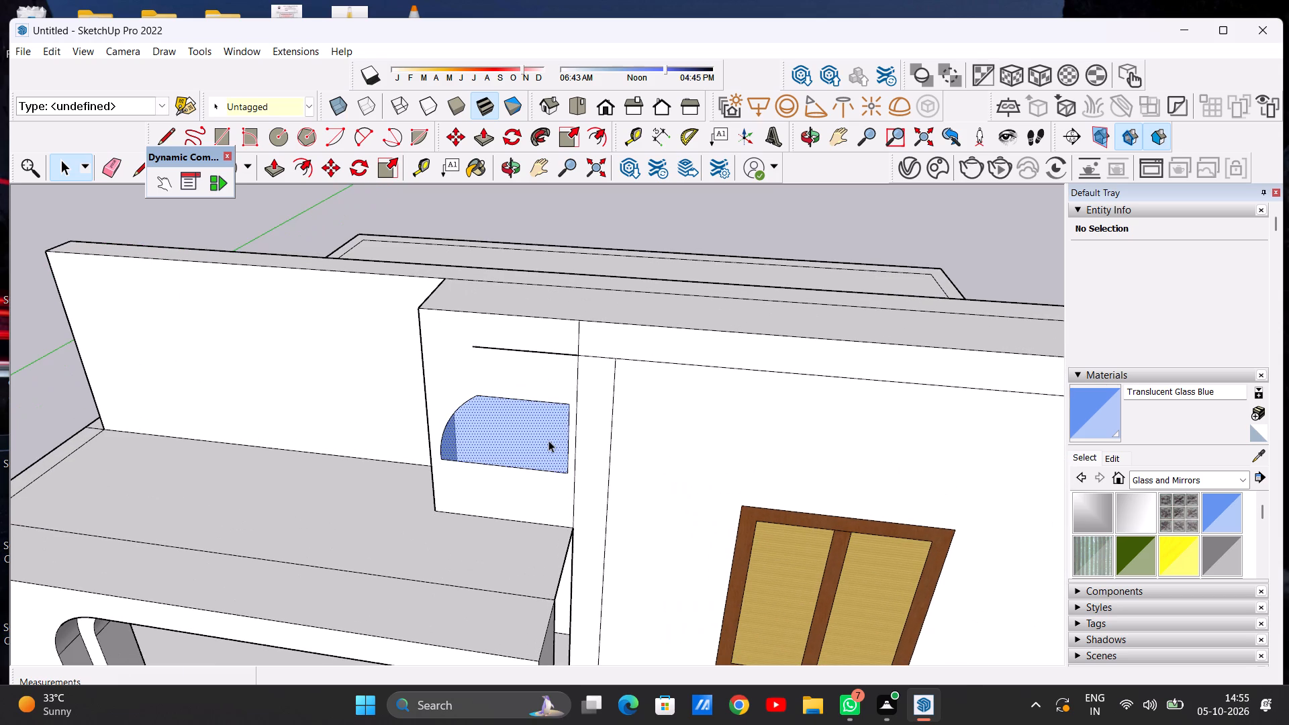
{"action": "left_click", "coordinate": [446, 136]}
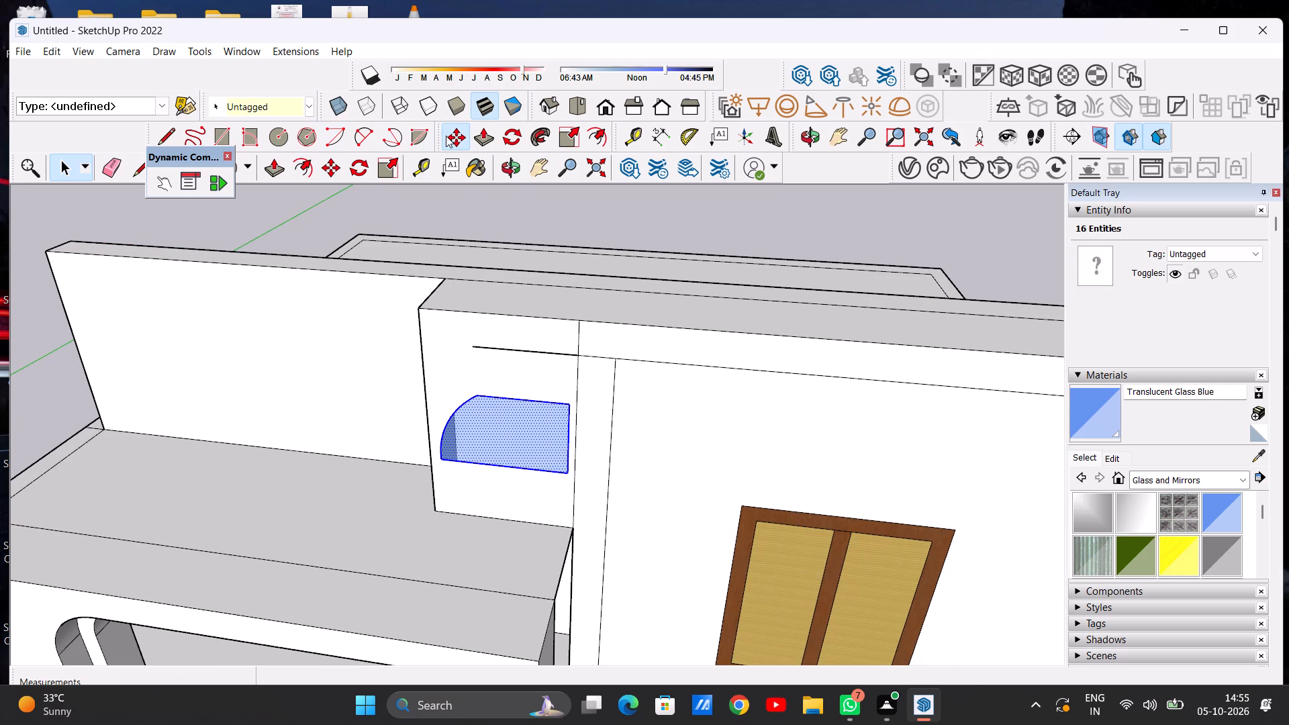
{"action": "left_click", "coordinate": [570, 404]}
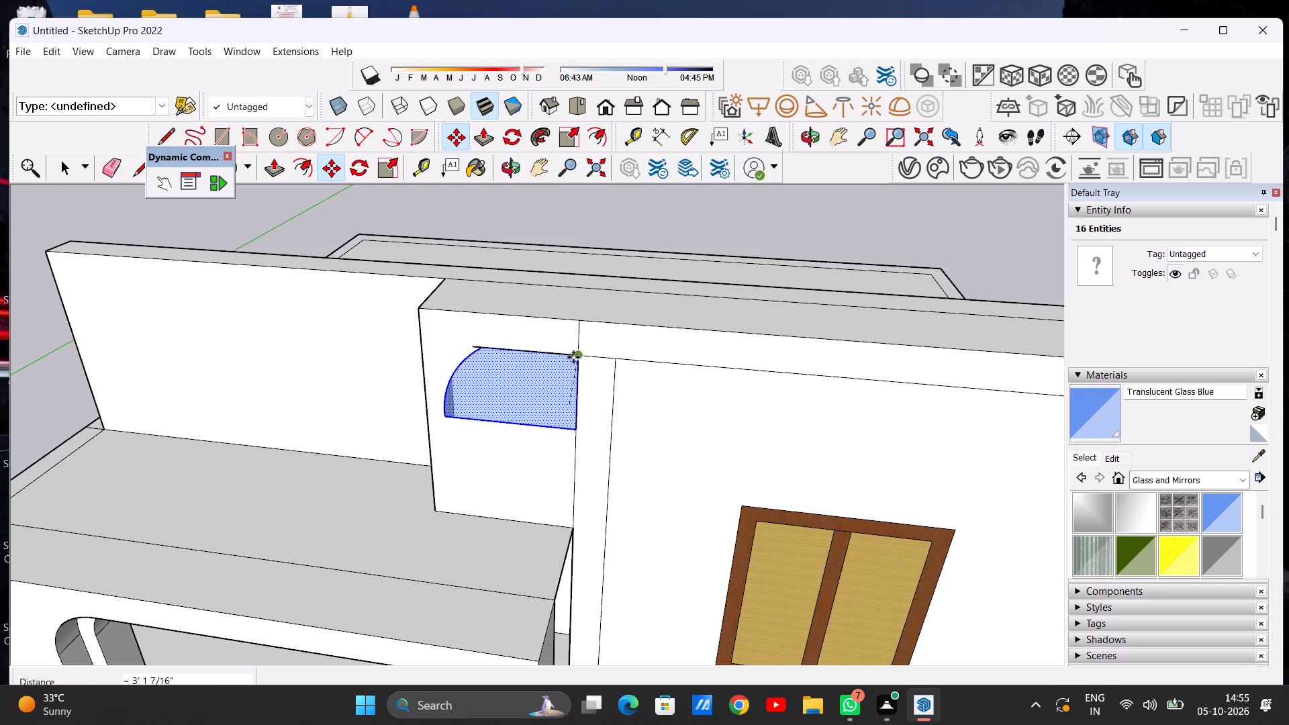
{"action": "left_click", "coordinate": [573, 357]}
{"action": "key", "text": "space"}
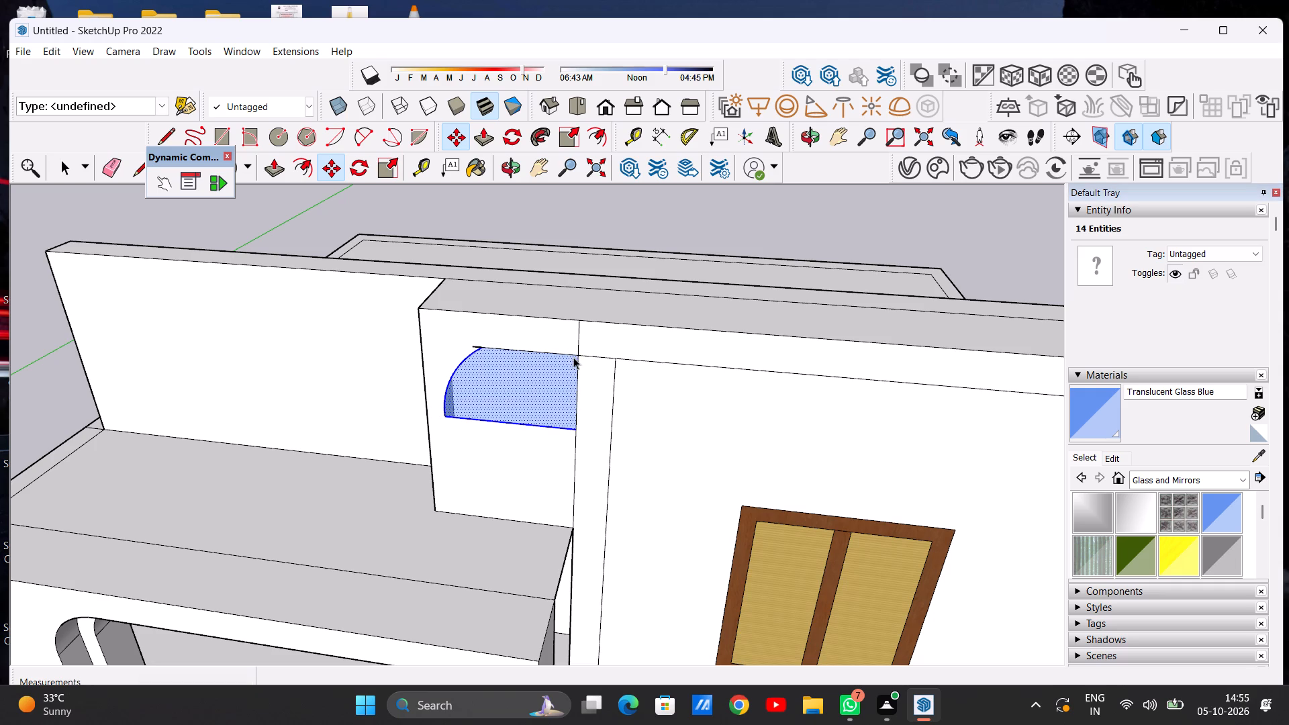
{"action": "left_click", "coordinate": [504, 209]}
Erase both pieces of the offset outline's vertical edge beside the seam between the narrow and wide upper walls.
{"action": "scroll", "coordinate": [522, 404], "scroll_direction": "down", "scroll_amount": 4}
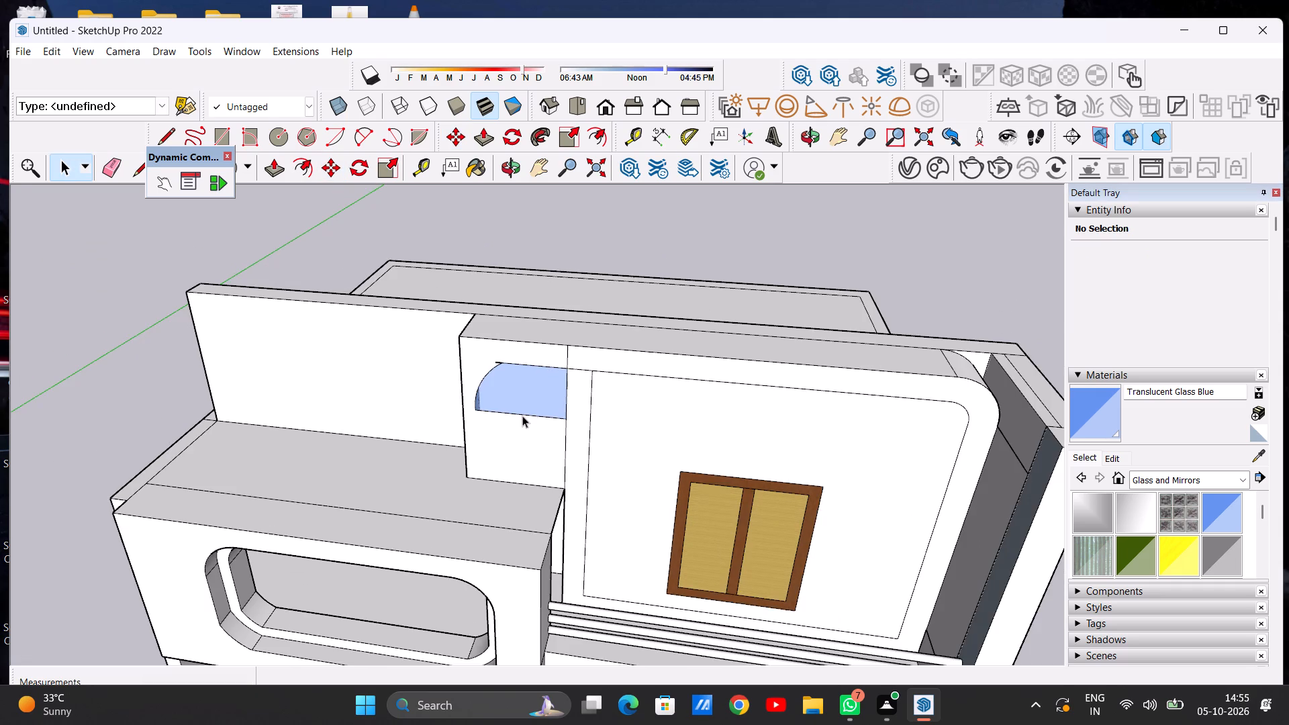
{"action": "scroll", "coordinate": [522, 418], "scroll_direction": "up", "scroll_amount": 5}
{"action": "scroll", "coordinate": [542, 403], "scroll_direction": "down", "scroll_amount": 9}
{"action": "scroll", "coordinate": [581, 414], "scroll_direction": "up", "scroll_amount": 3}
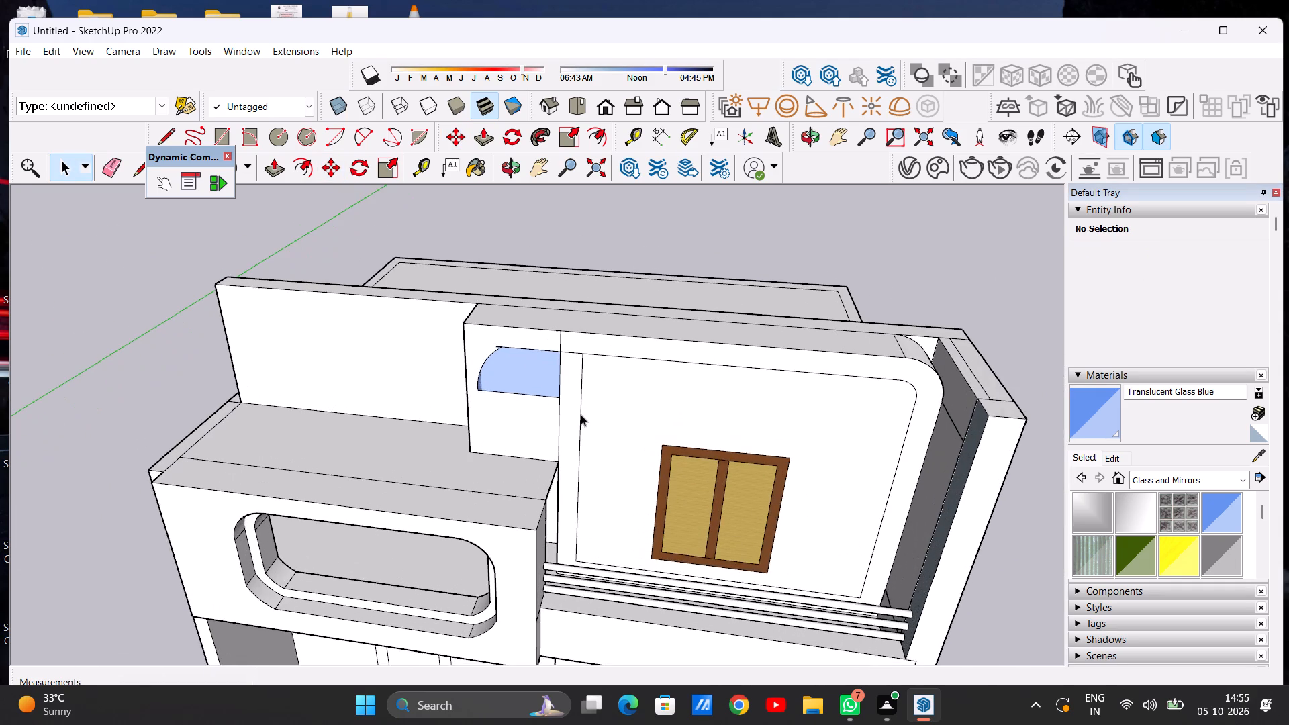
{"action": "scroll", "coordinate": [581, 414], "scroll_direction": "up", "scroll_amount": 2}
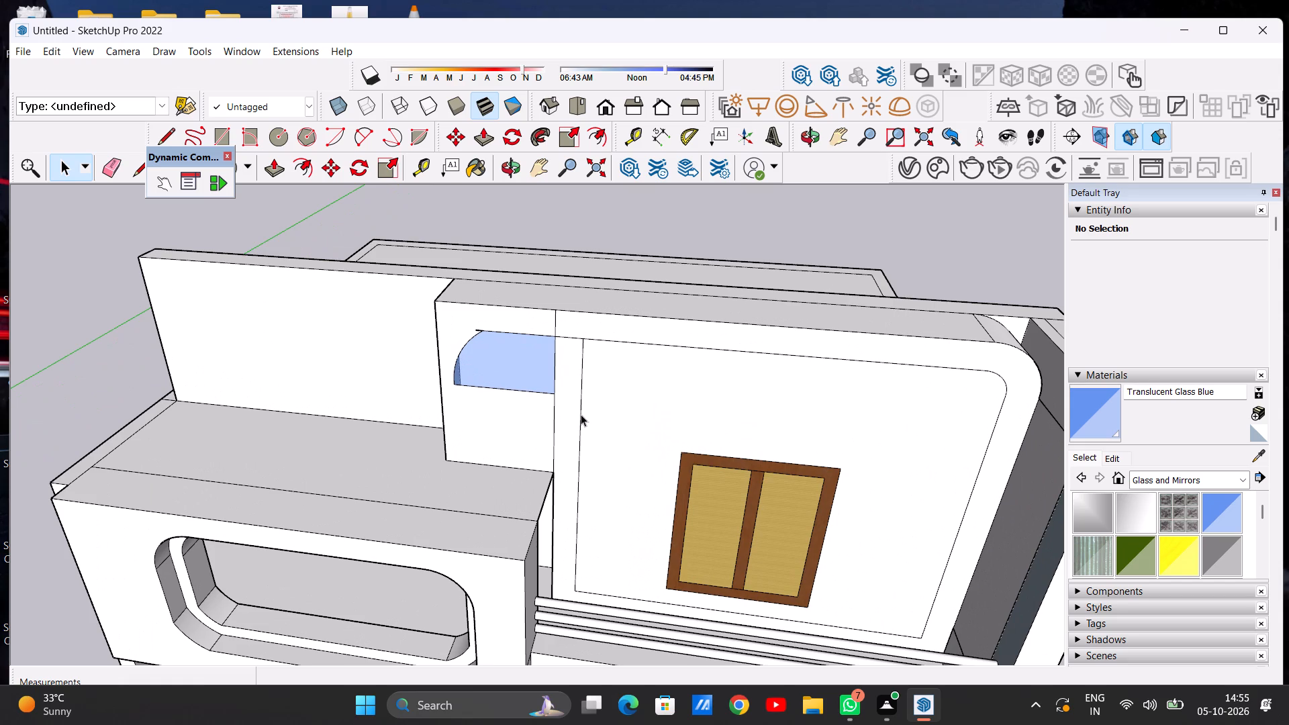
{"action": "scroll", "coordinate": [581, 415], "scroll_direction": "up", "scroll_amount": 1}
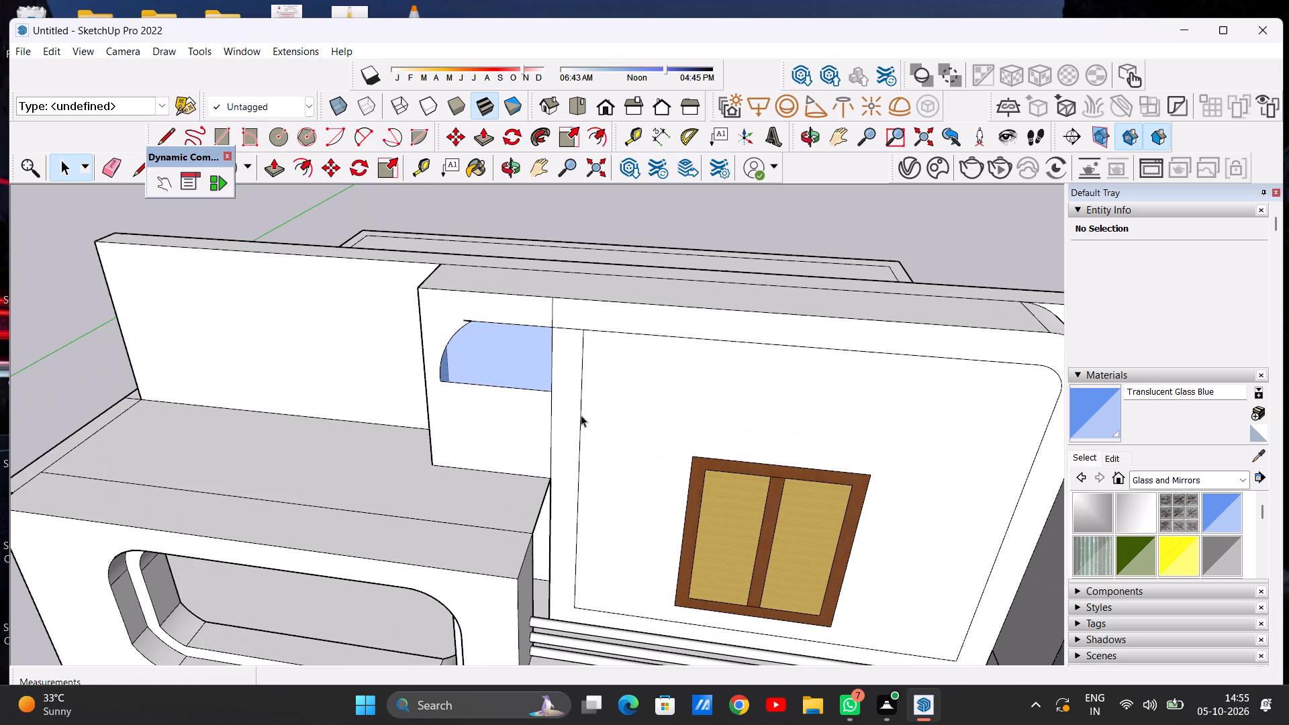
{"action": "scroll", "coordinate": [581, 415], "scroll_direction": "down", "scroll_amount": 4}
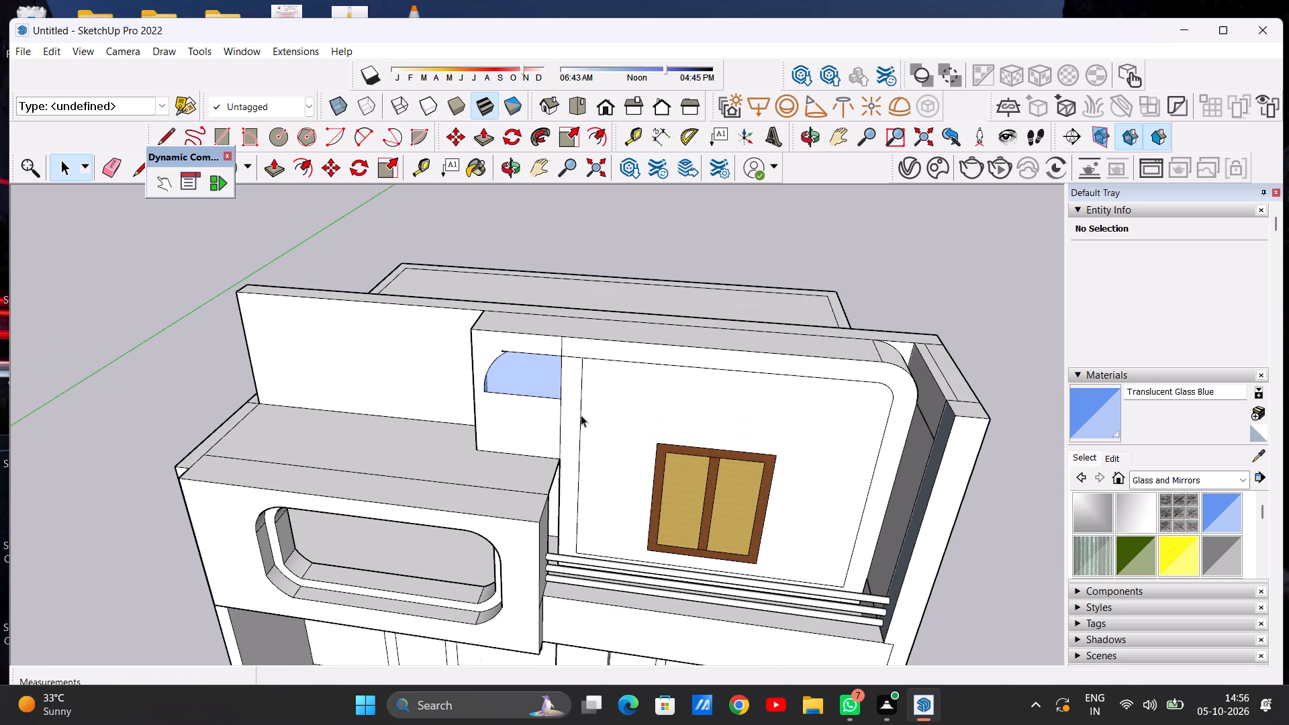
{"action": "key", "text": "e"}
{"action": "left_click", "coordinate": [580, 414]}
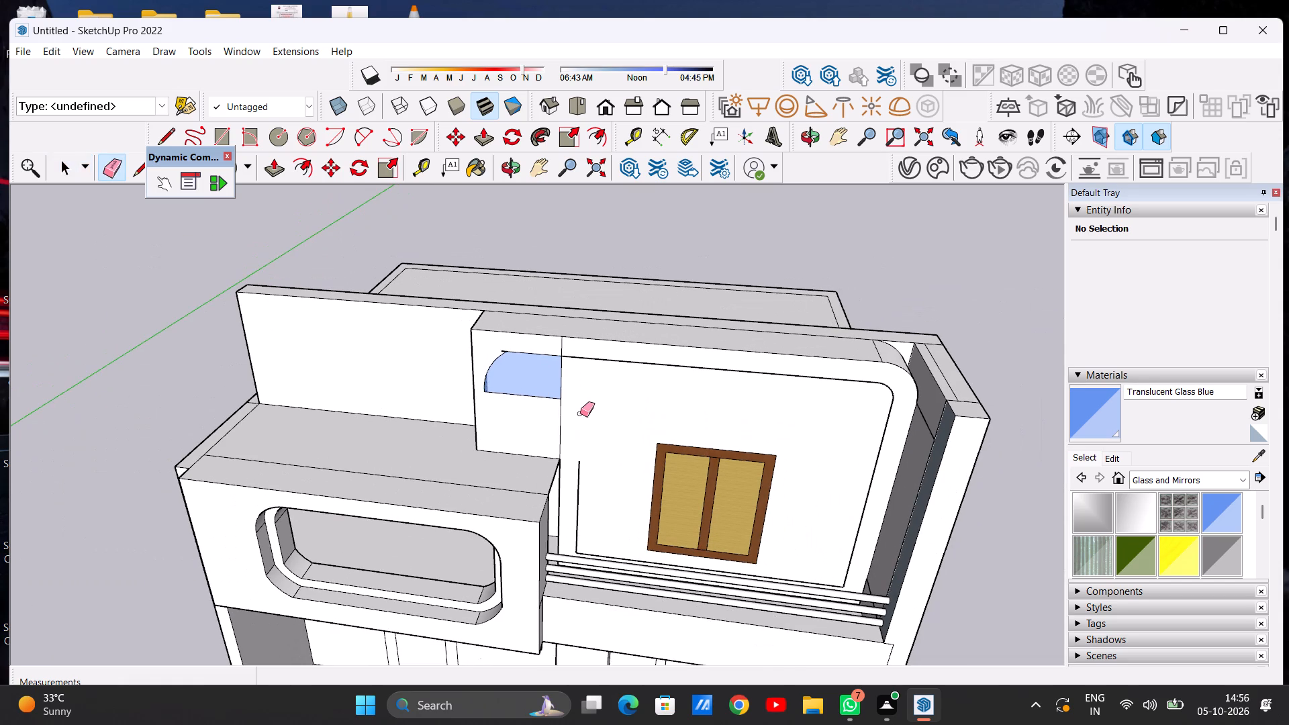
{"action": "left_click", "coordinate": [578, 489]}
Erase the wall seam above and below the blue glazing, and the line stub extending past the glass's curve.
{"action": "scroll", "coordinate": [600, 489], "scroll_direction": "down", "scroll_amount": 3}
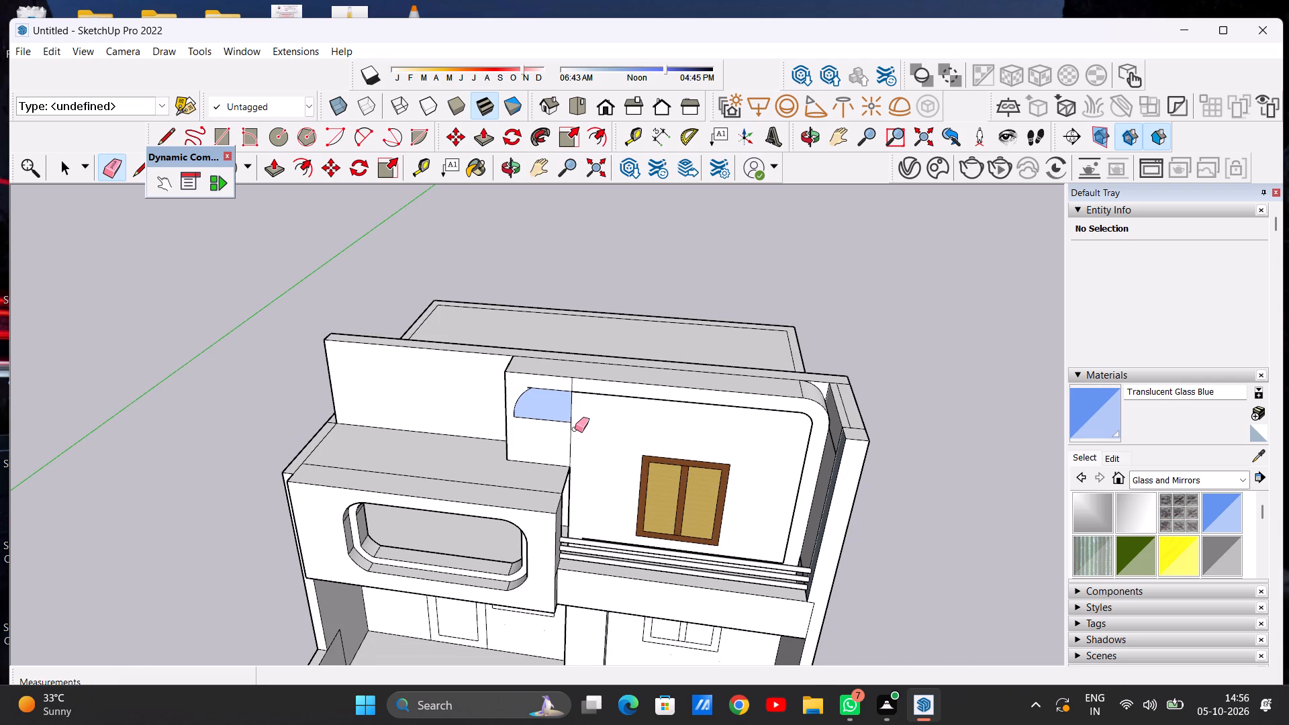
{"action": "scroll", "coordinate": [575, 428], "scroll_direction": "up", "scroll_amount": 5}
{"action": "middle_click_drag", "start_coordinate": [537, 434], "coordinate": [627, 424]}
{"action": "scroll", "coordinate": [610, 436], "scroll_direction": "up", "scroll_amount": 4}
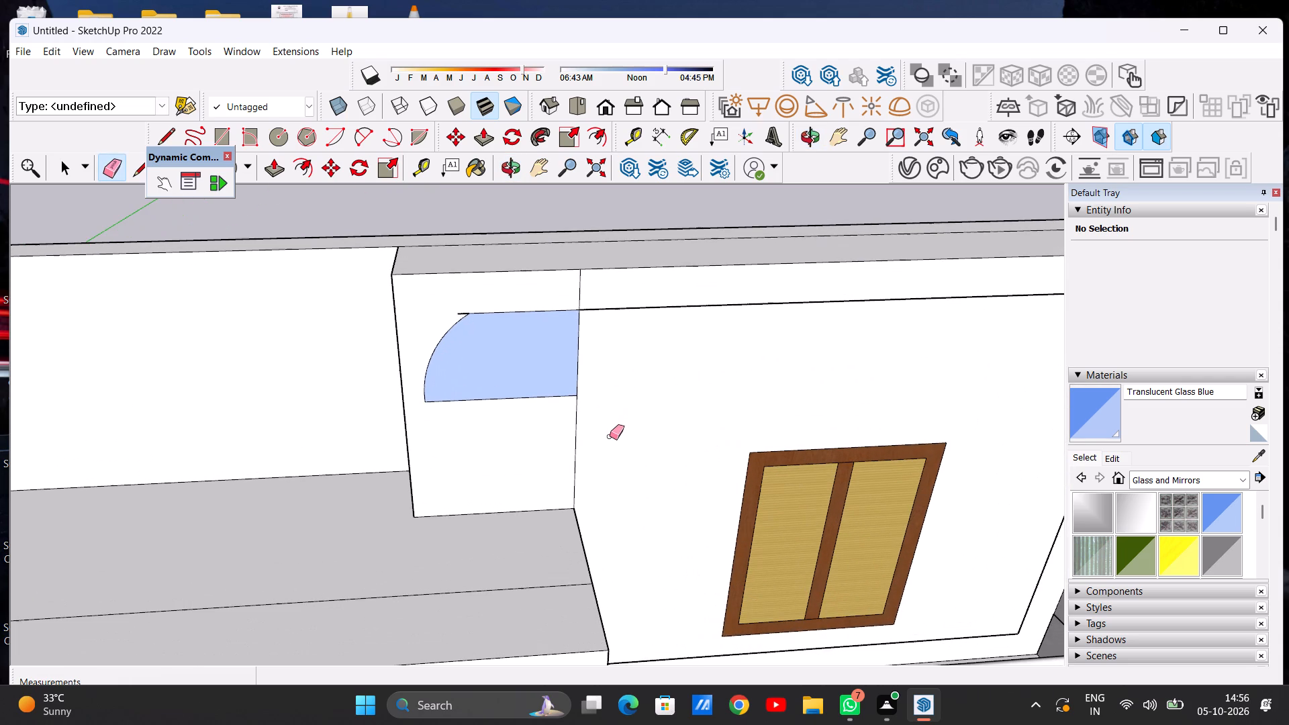
{"action": "scroll", "coordinate": [591, 442], "scroll_direction": "down", "scroll_amount": 6}
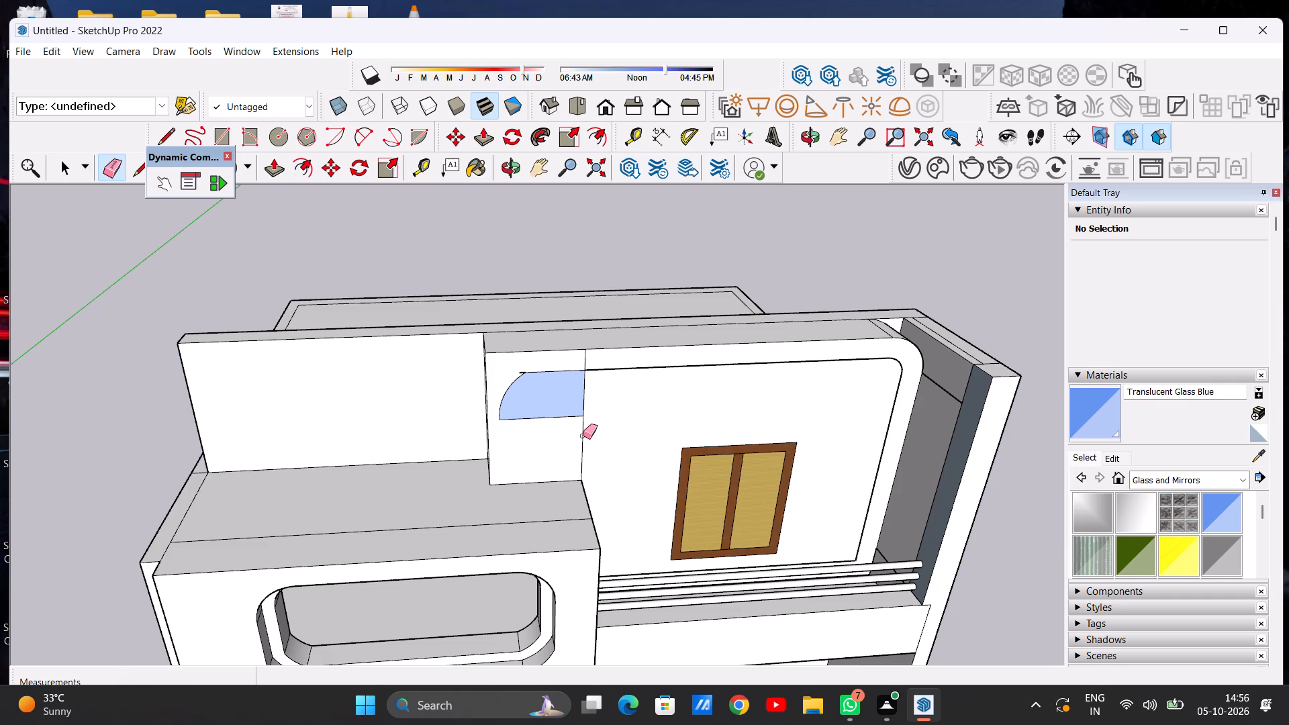
{"action": "left_click", "coordinate": [583, 437]}
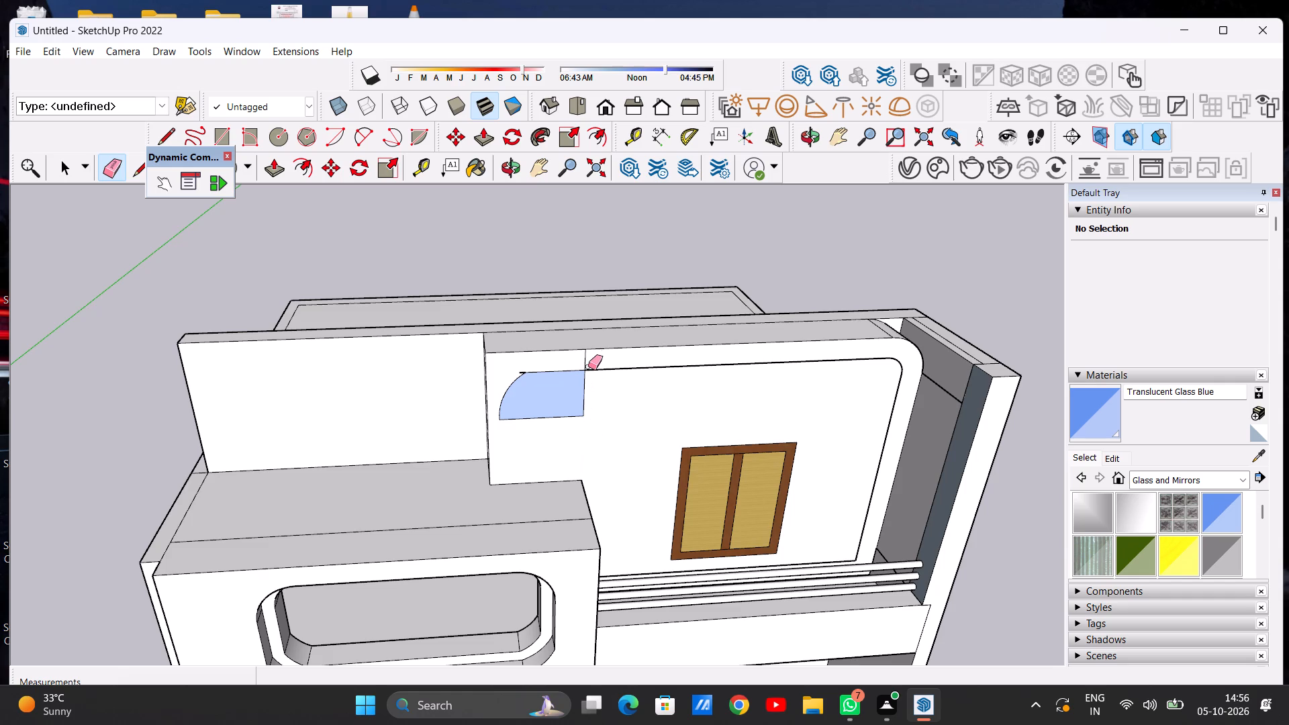
{"action": "left_click", "coordinate": [587, 358]}
{"action": "scroll", "coordinate": [507, 367], "scroll_direction": "up", "scroll_amount": 20}
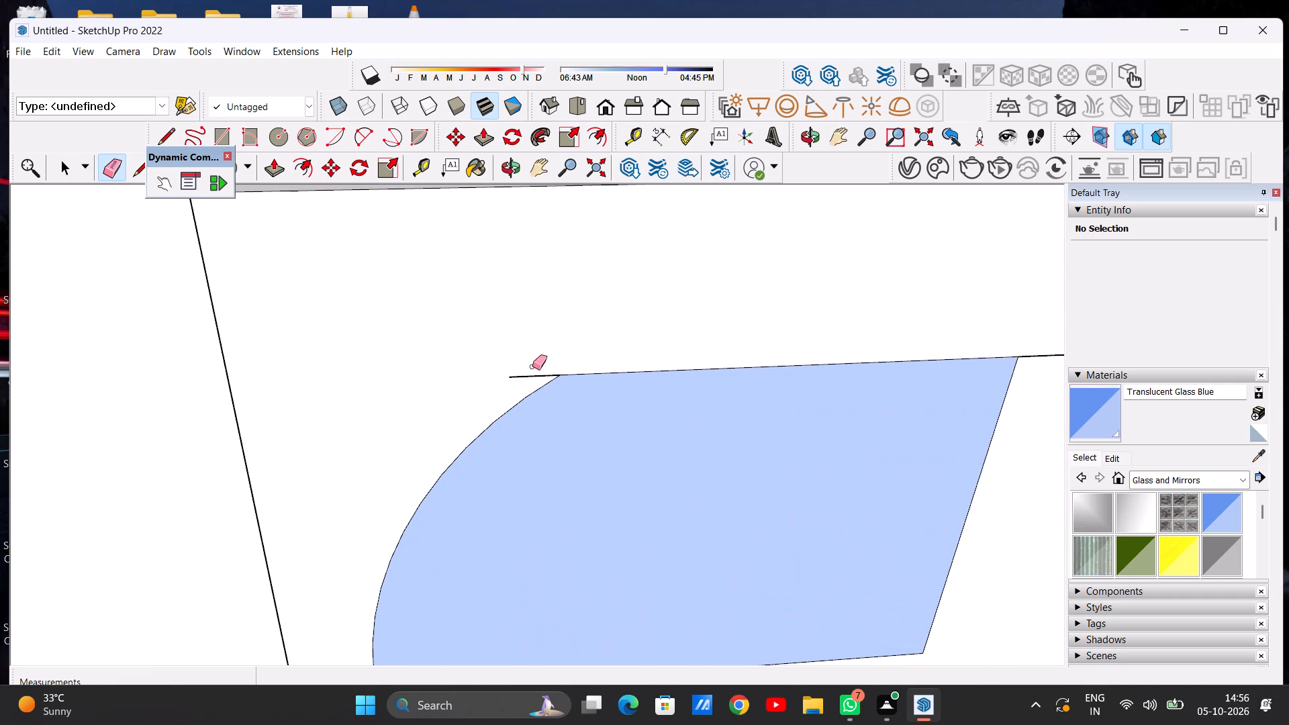
{"action": "left_click_drag", "start_coordinate": [532, 367], "coordinate": [524, 381]}
{"action": "key", "text": "space"}
Draw a vertical line about 7' 2" long from the glazing's lower curved corner down to the narrow wall's bottom edge.
{"action": "scroll", "coordinate": [558, 456], "scroll_direction": "down", "scroll_amount": 19}
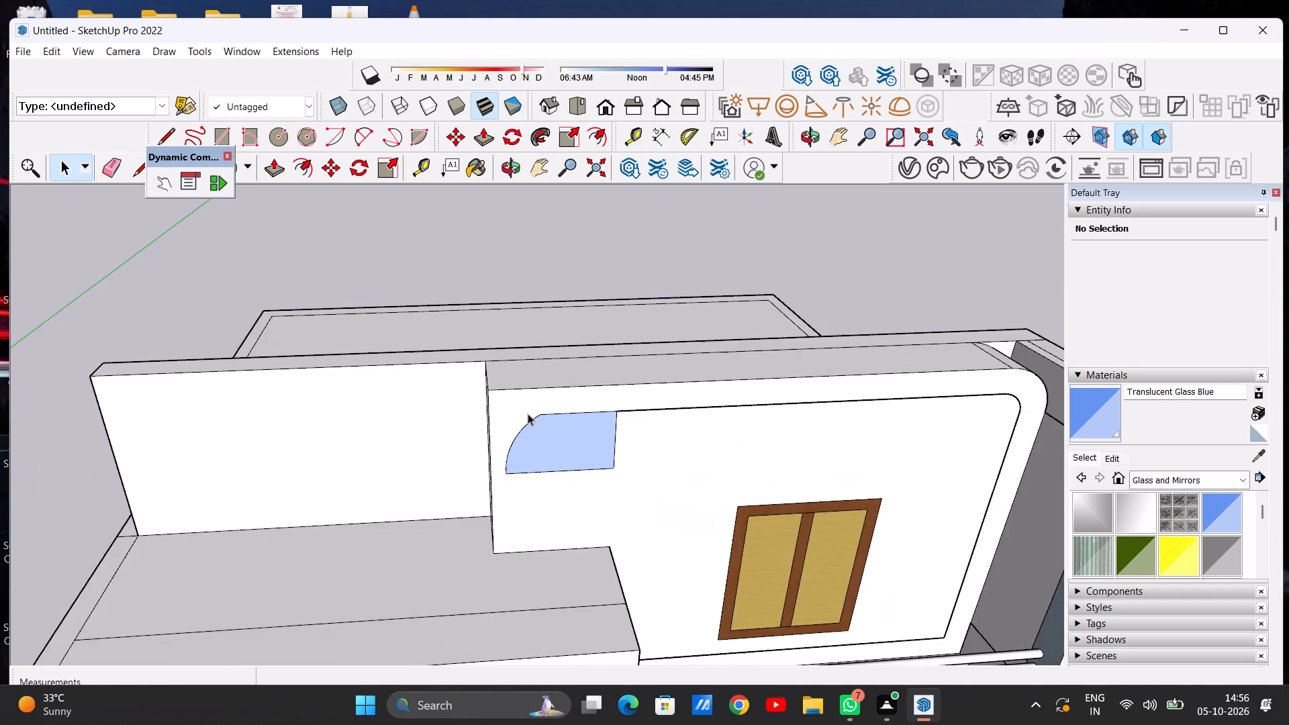
{"action": "scroll", "coordinate": [528, 414], "scroll_direction": "down", "scroll_amount": 5}
{"action": "middle_click_drag", "start_coordinate": [522, 455], "coordinate": [573, 434]}
{"action": "scroll", "coordinate": [602, 495], "scroll_direction": "up", "scroll_amount": 1}
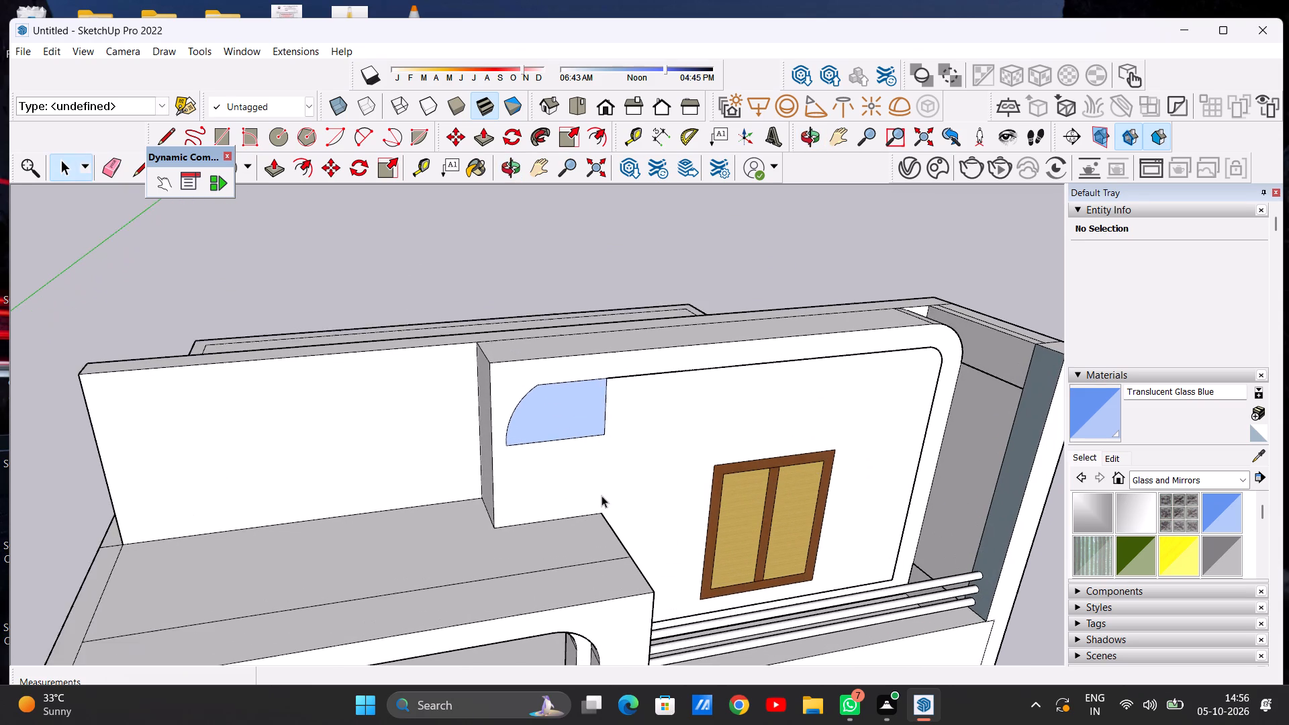
{"action": "scroll", "coordinate": [602, 495], "scroll_direction": "up", "scroll_amount": 2}
{"action": "key", "text": "l"}
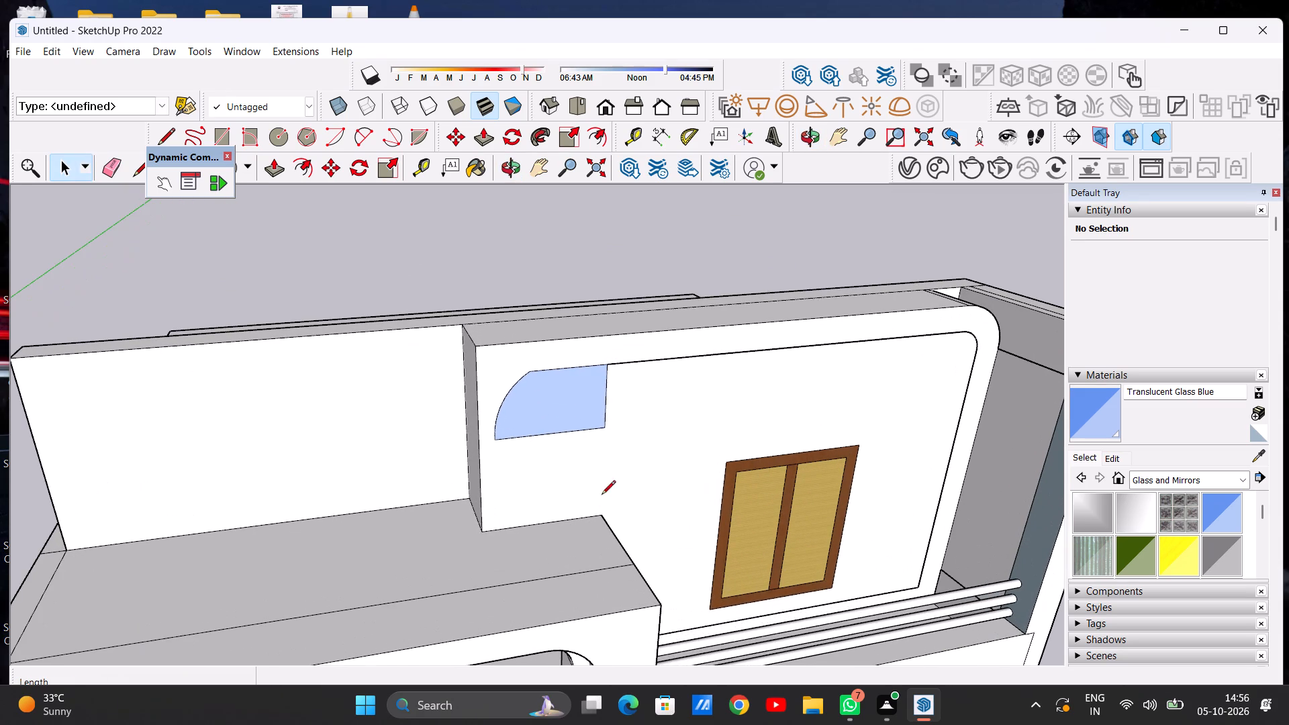
{"action": "left_click", "coordinate": [493, 442]}
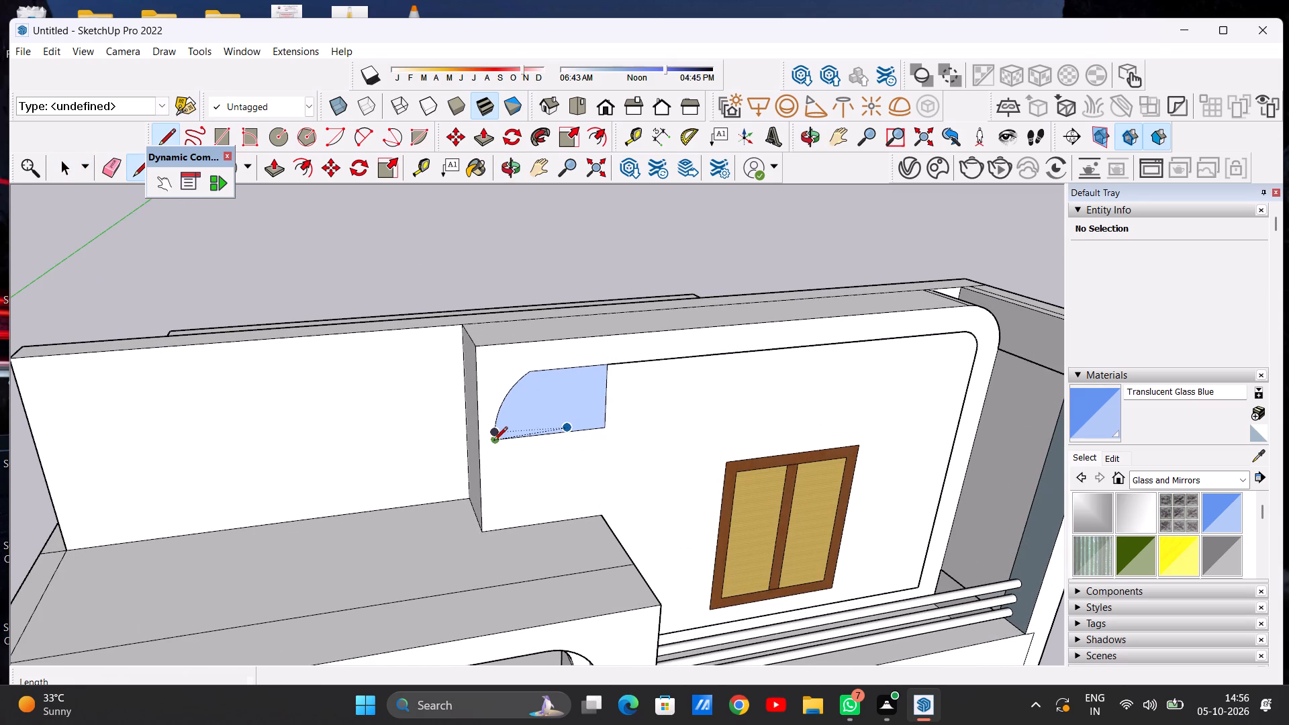
{"action": "left_click", "coordinate": [497, 530]}
{"action": "key", "text": "space"}
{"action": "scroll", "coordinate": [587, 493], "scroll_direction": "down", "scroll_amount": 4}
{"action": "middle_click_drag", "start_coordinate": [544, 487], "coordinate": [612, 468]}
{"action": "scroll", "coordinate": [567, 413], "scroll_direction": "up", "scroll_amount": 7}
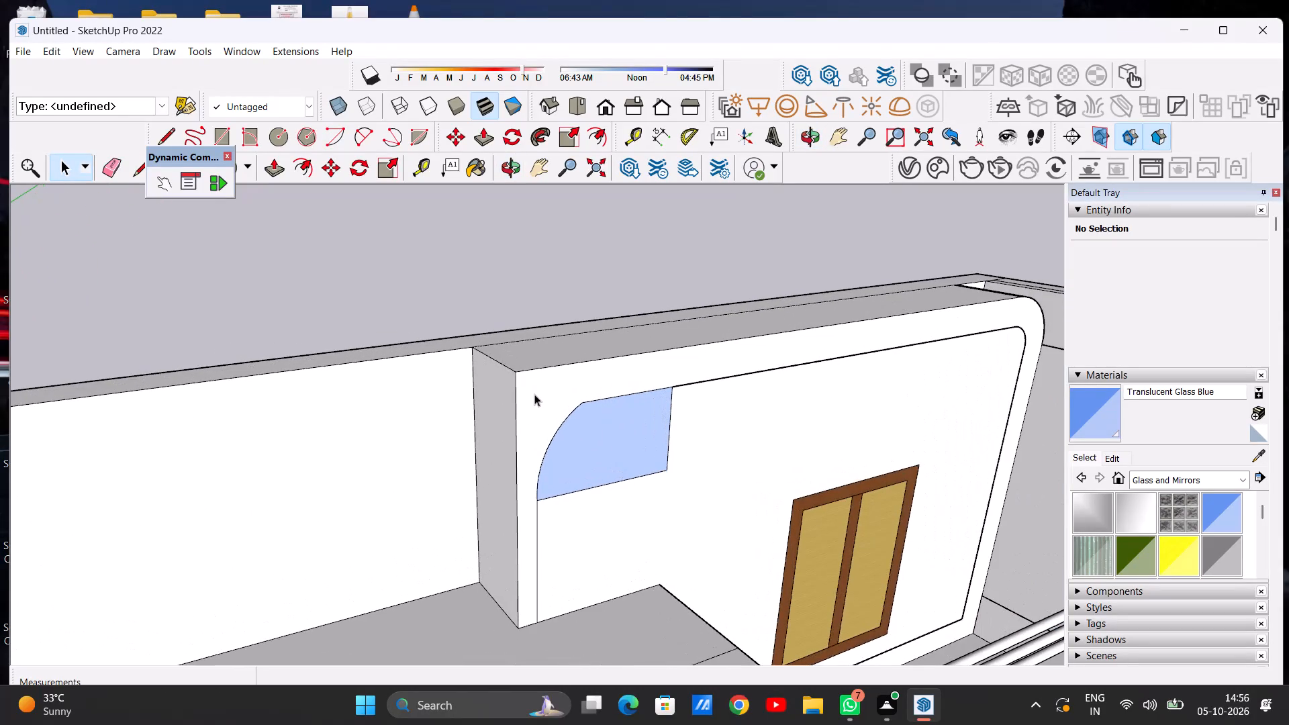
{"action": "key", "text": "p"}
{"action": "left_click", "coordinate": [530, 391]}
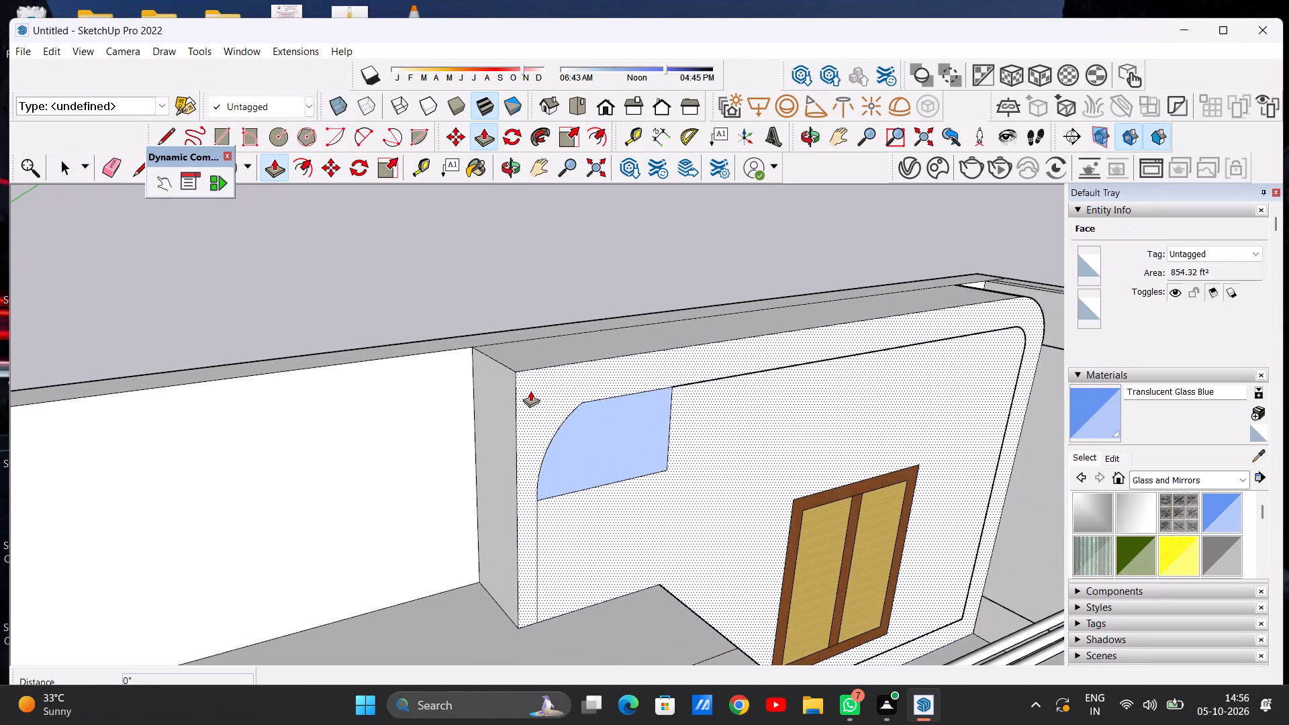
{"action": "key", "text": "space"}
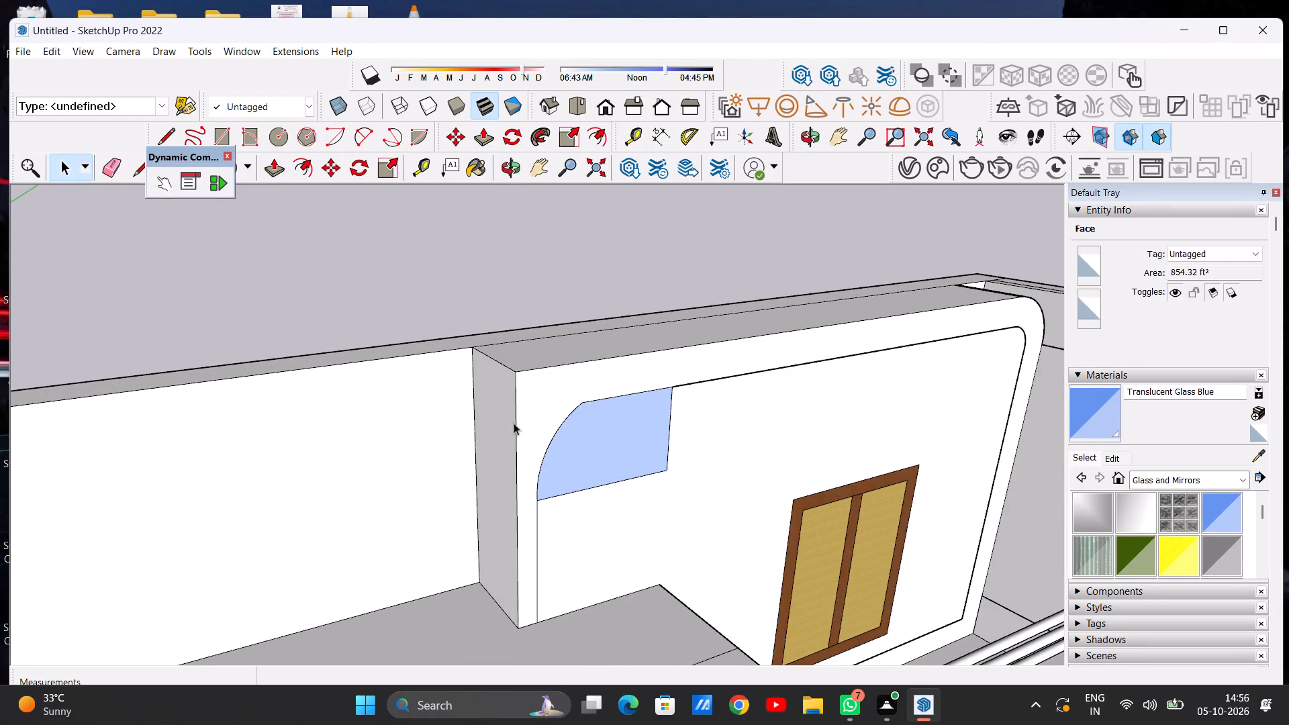
Draw a line about 2' 5/8" long from the offset outline's lower corner beyond the wooden window down to the wall's base.
{"action": "scroll", "coordinate": [514, 418], "scroll_direction": "down", "scroll_amount": 11}
{"action": "middle_click_drag", "start_coordinate": [664, 450], "coordinate": [639, 569]}
{"action": "scroll", "coordinate": [676, 472], "scroll_direction": "up", "scroll_amount": 6}
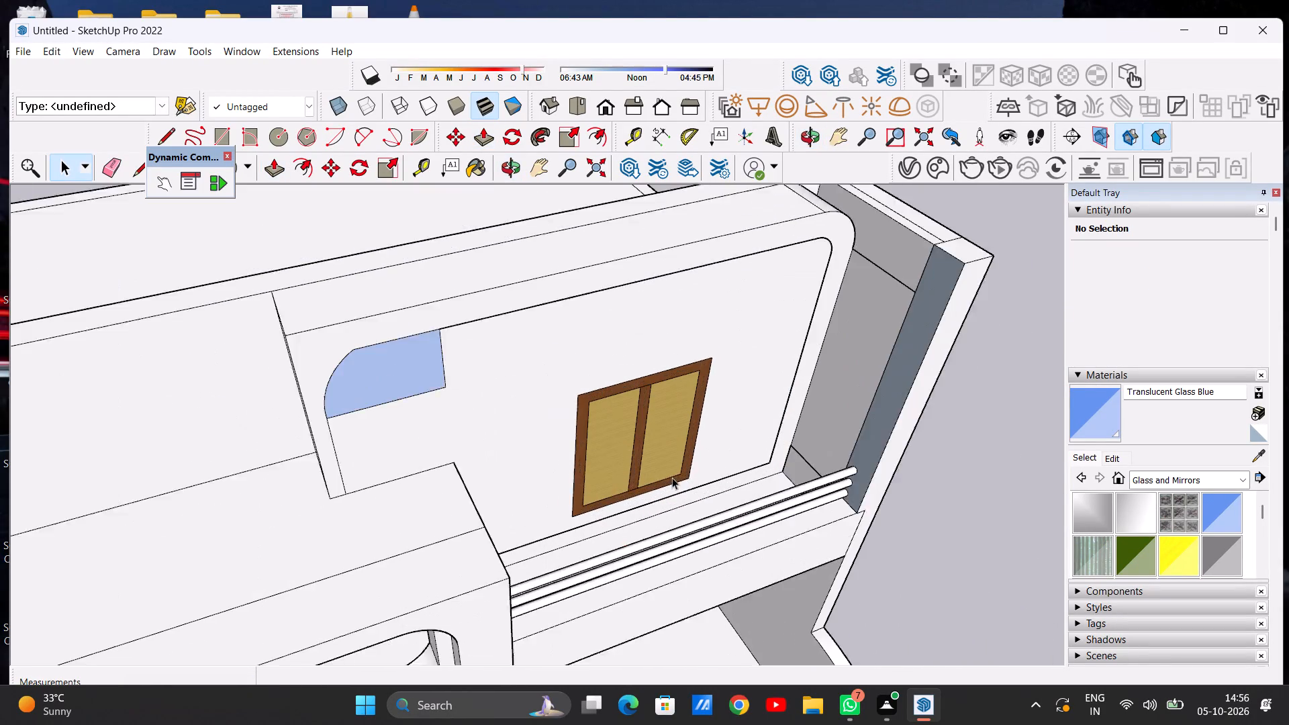
{"action": "scroll", "coordinate": [672, 477], "scroll_direction": "up", "scroll_amount": 7}
{"action": "scroll", "coordinate": [710, 471], "scroll_direction": "down", "scroll_amount": 6}
{"action": "scroll", "coordinate": [757, 471], "scroll_direction": "up", "scroll_amount": 4}
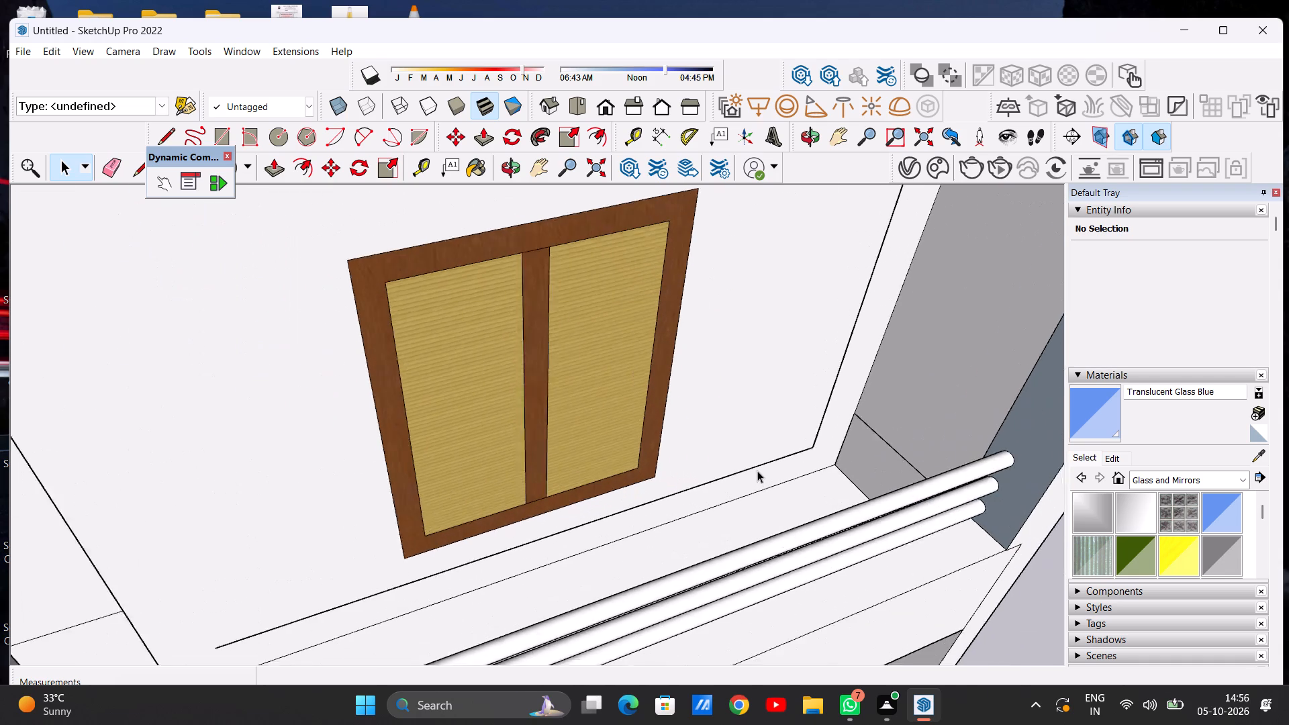
{"action": "scroll", "coordinate": [757, 471], "scroll_direction": "up", "scroll_amount": 2}
{"action": "scroll", "coordinate": [819, 452], "scroll_direction": "up", "scroll_amount": 4}
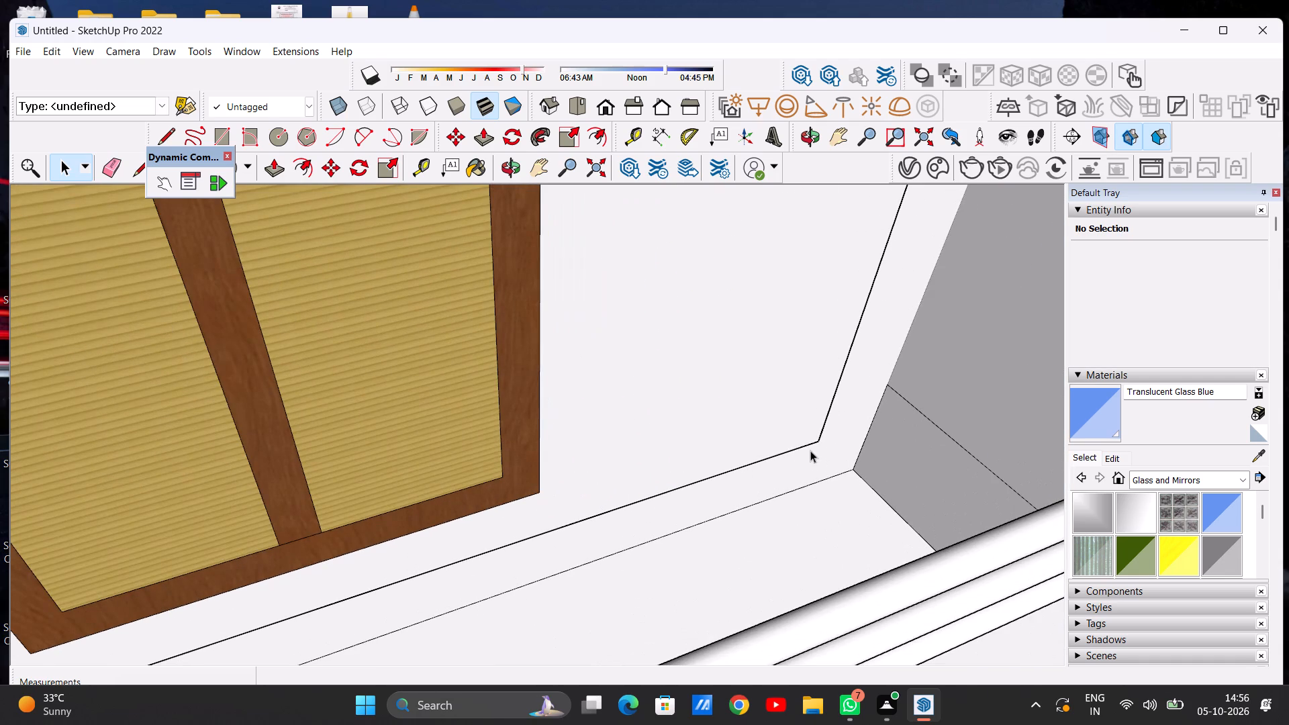
{"action": "key", "text": "l"}
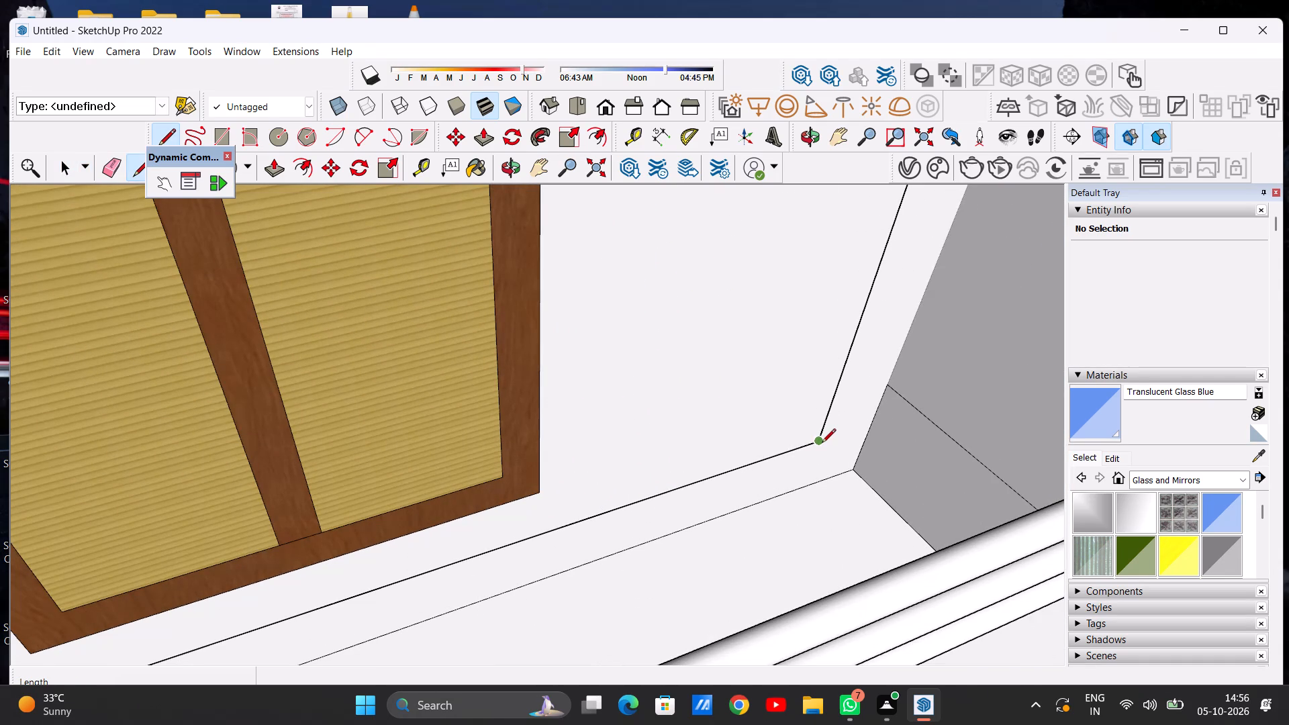
{"action": "left_click", "coordinate": [822, 444]}
{"action": "left_click", "coordinate": [802, 490]}
Erase the offset outline's bottom edge below the wooden window.
{"action": "key", "text": "e"}
{"action": "left_click_drag", "start_coordinate": [759, 449], "coordinate": [761, 471]}
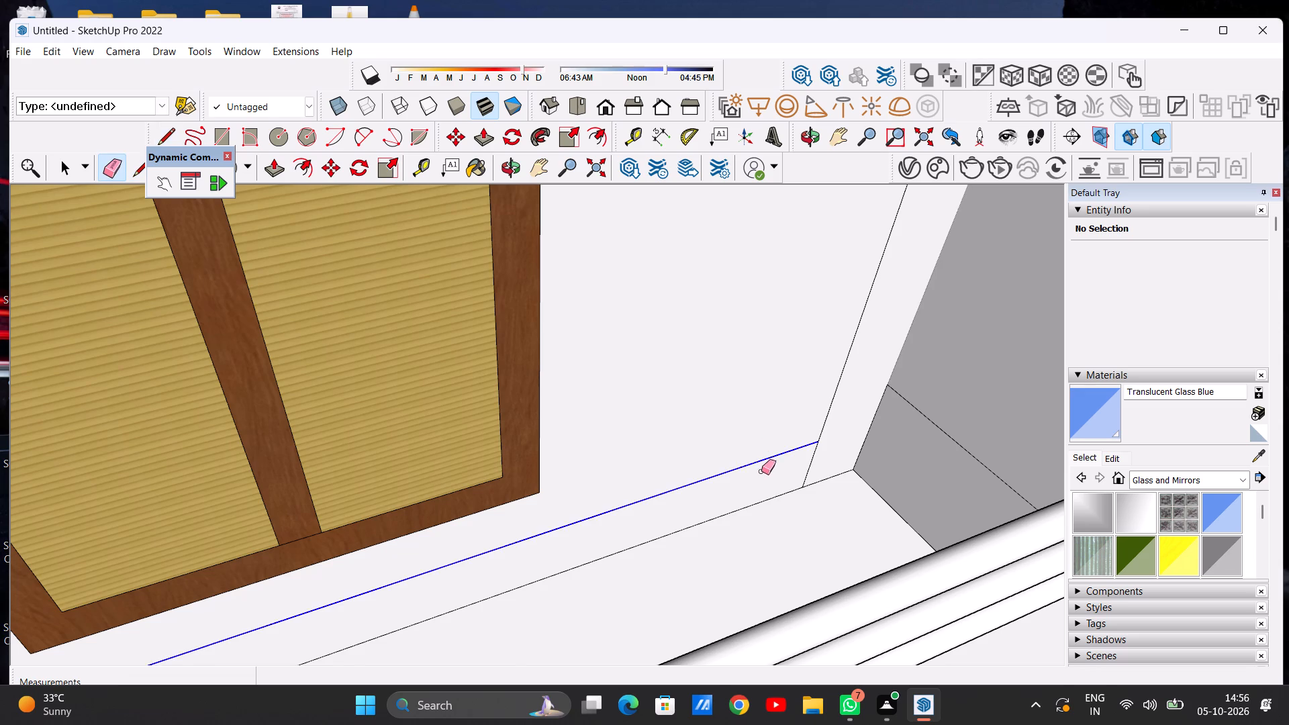
{"action": "key", "text": "space"}
Extrude the border band framing the glazing and wooden window outward by about 1' 11".
{"action": "scroll", "coordinate": [736, 512], "scroll_direction": "down", "scroll_amount": 18}
{"action": "scroll", "coordinate": [714, 462], "scroll_direction": "up", "scroll_amount": 1}
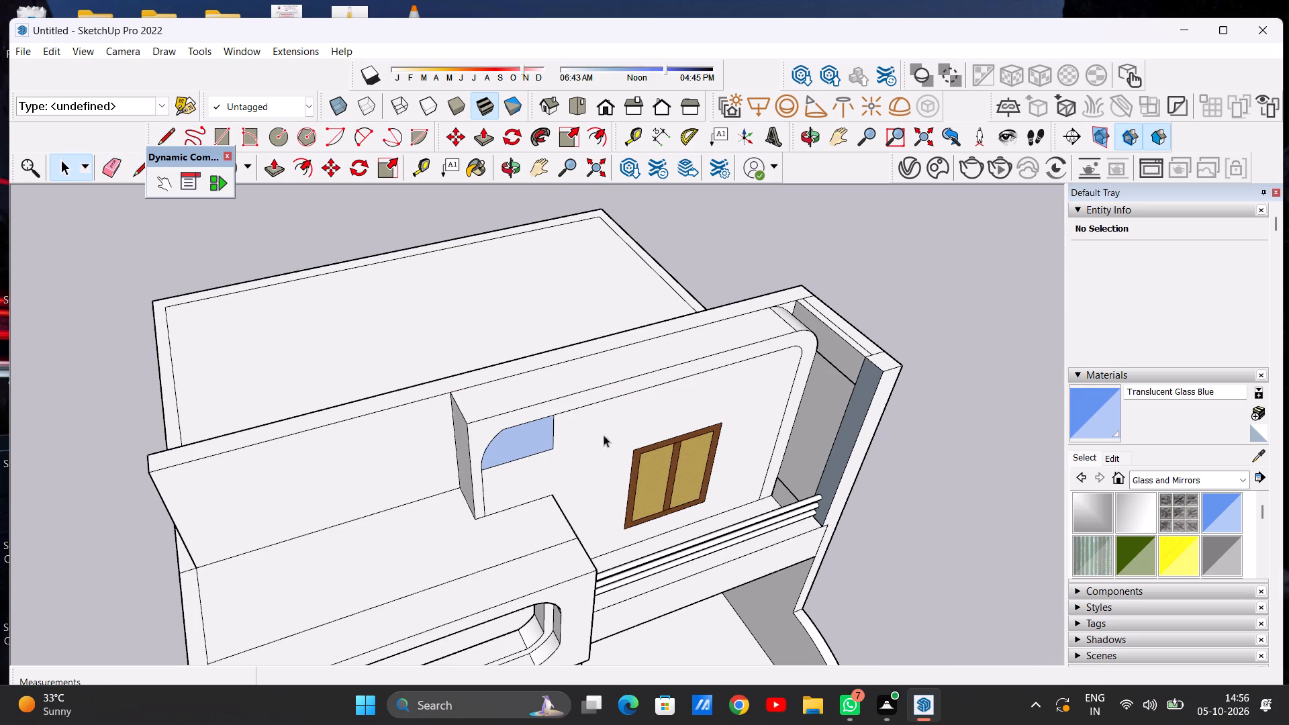
{"action": "scroll", "coordinate": [532, 420], "scroll_direction": "up", "scroll_amount": 5}
{"action": "key", "text": "p"}
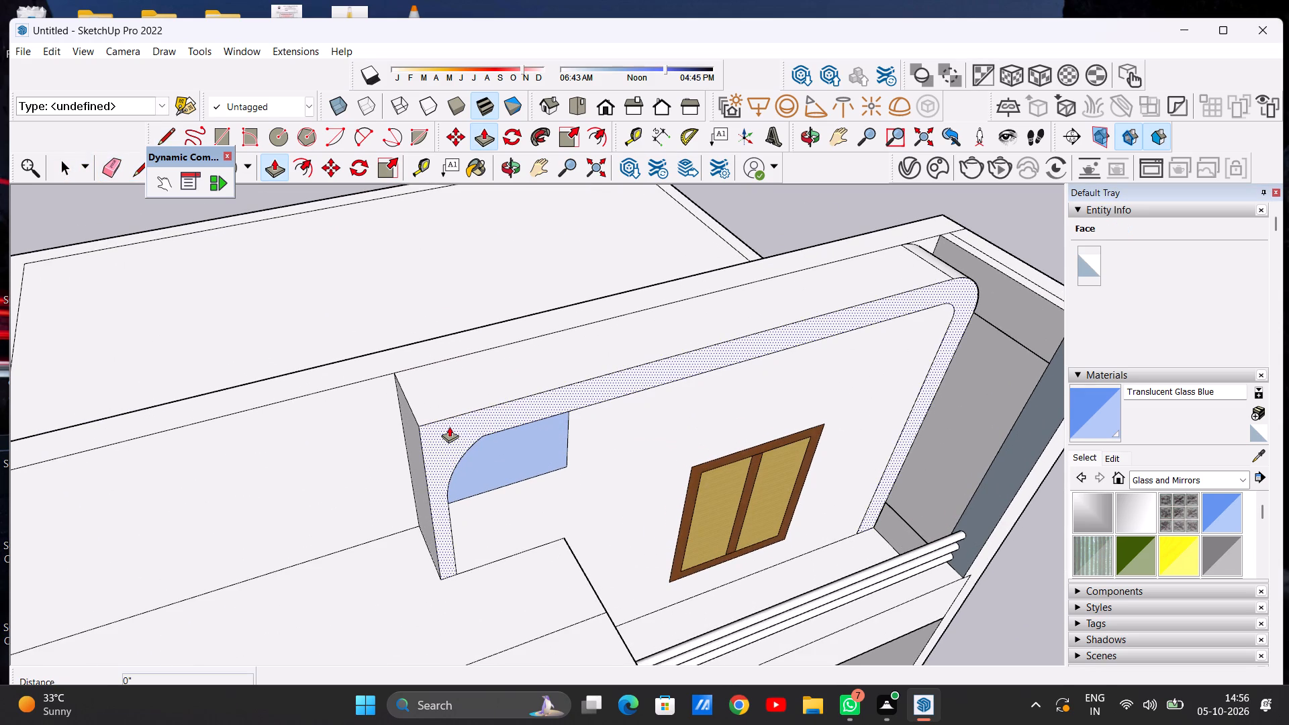
{"action": "left_click", "coordinate": [449, 426]}
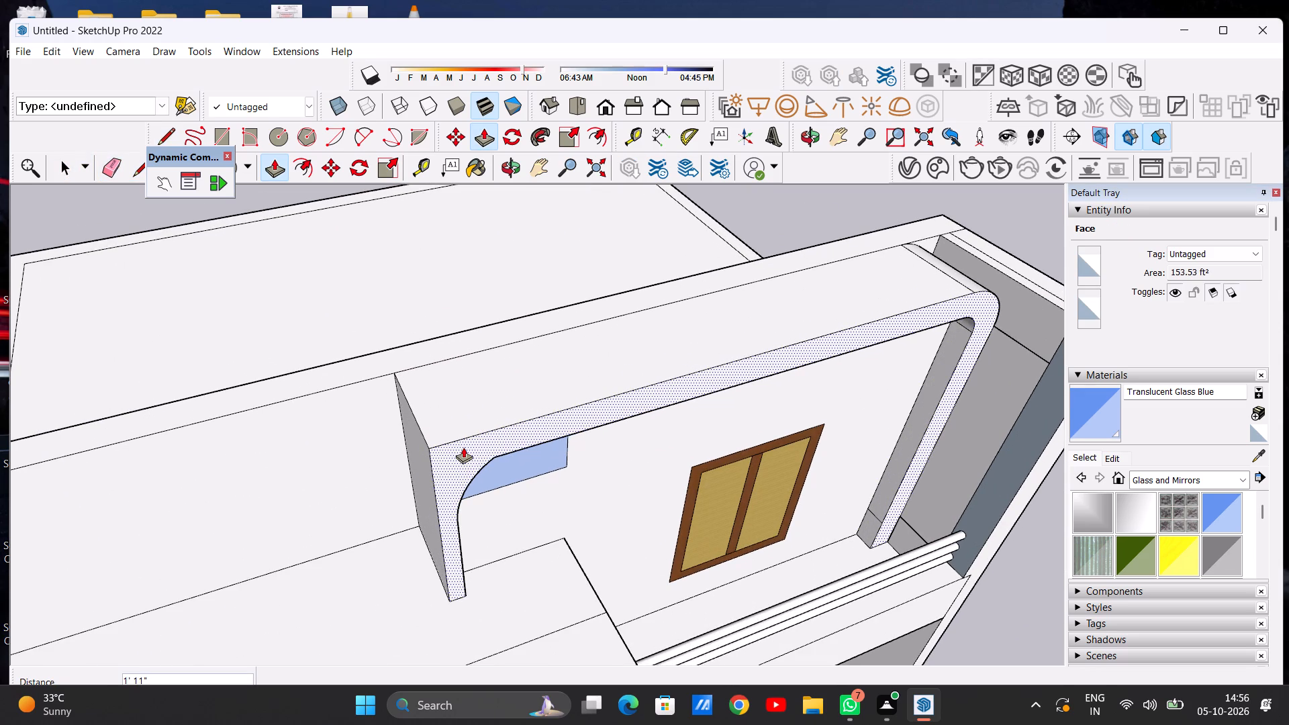
{"action": "double_click", "coordinate": [463, 447]}
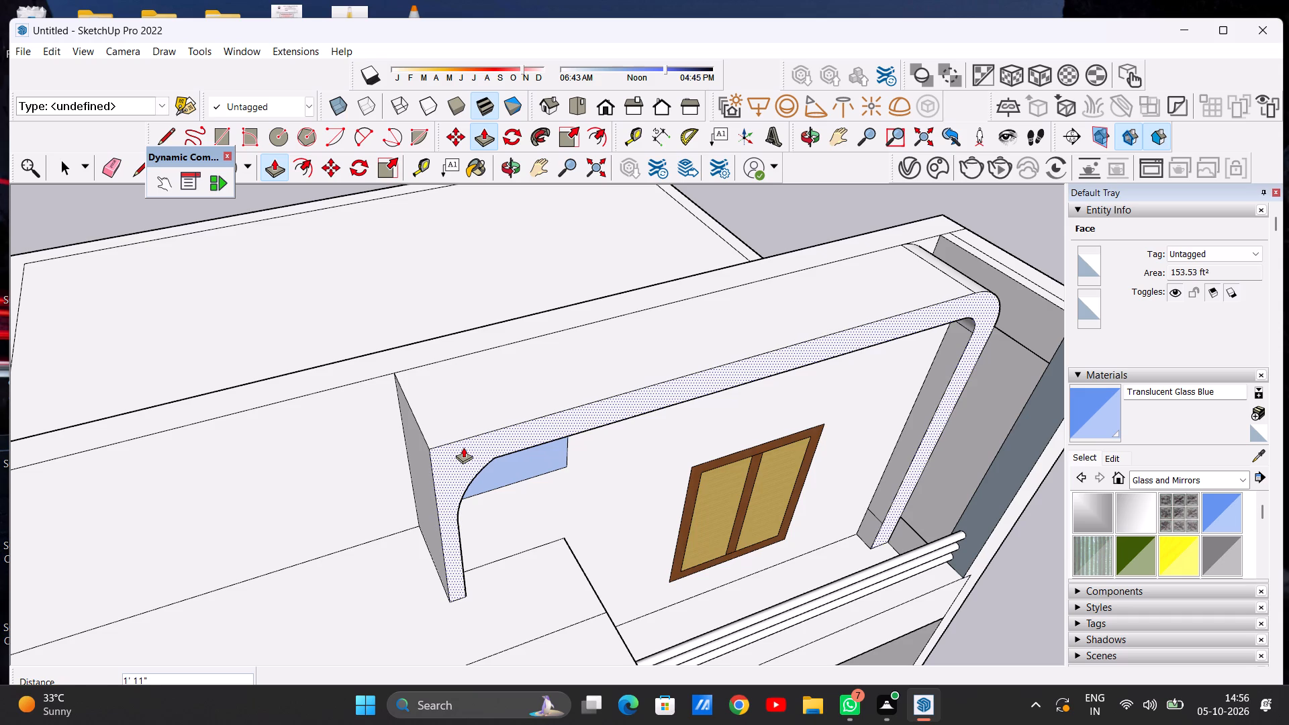
Examine the projecting border frame around the upper-floor wall from above, then the whole front facade from straight ahead.
{"action": "key", "text": "space"}
{"action": "scroll", "coordinate": [463, 447], "scroll_direction": "down", "scroll_amount": 11}
{"action": "middle_click_drag", "start_coordinate": [511, 467], "coordinate": [489, 389]}
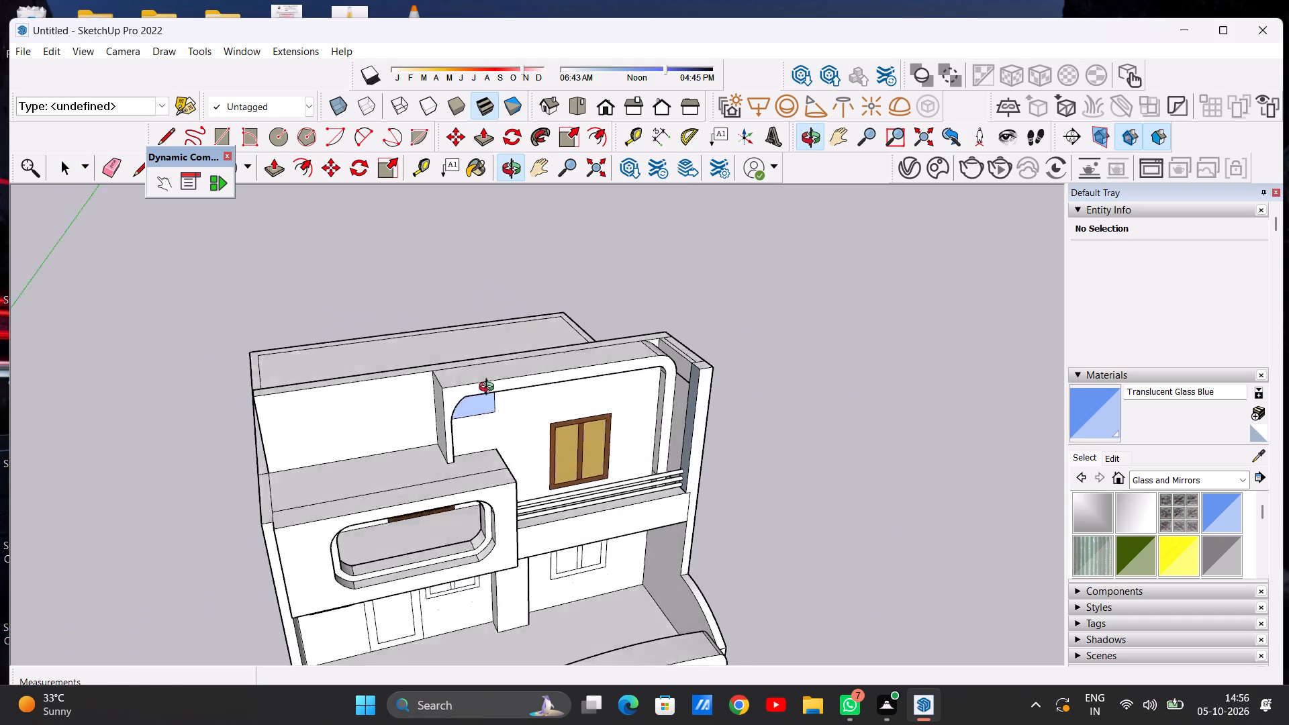
{"action": "middle_click_drag", "start_coordinate": [489, 389], "coordinate": [391, 302]}
{"action": "scroll", "coordinate": [651, 357], "scroll_direction": "up", "scroll_amount": 7}
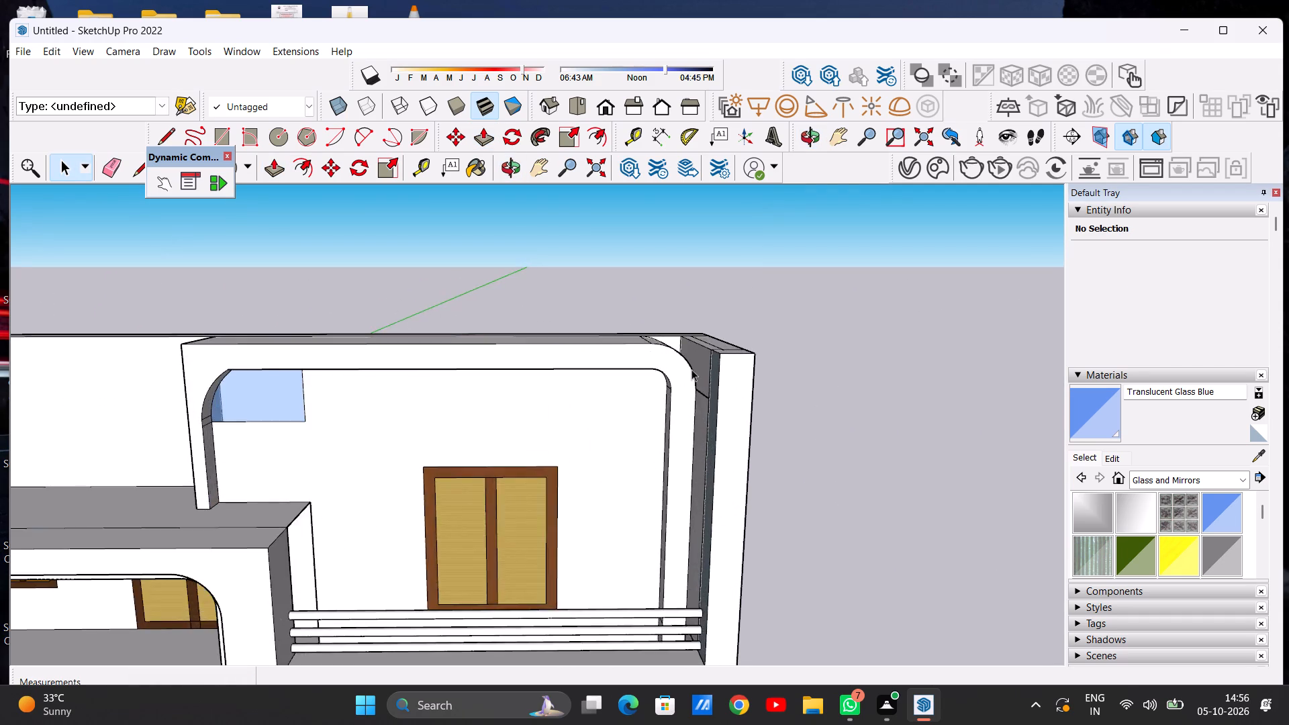
{"action": "scroll", "coordinate": [730, 367], "scroll_direction": "down", "scroll_amount": 18}
{"action": "scroll", "coordinate": [613, 419], "scroll_direction": "up", "scroll_amount": 6}
{"action": "middle_click_drag", "start_coordinate": [573, 397], "coordinate": [687, 445]}
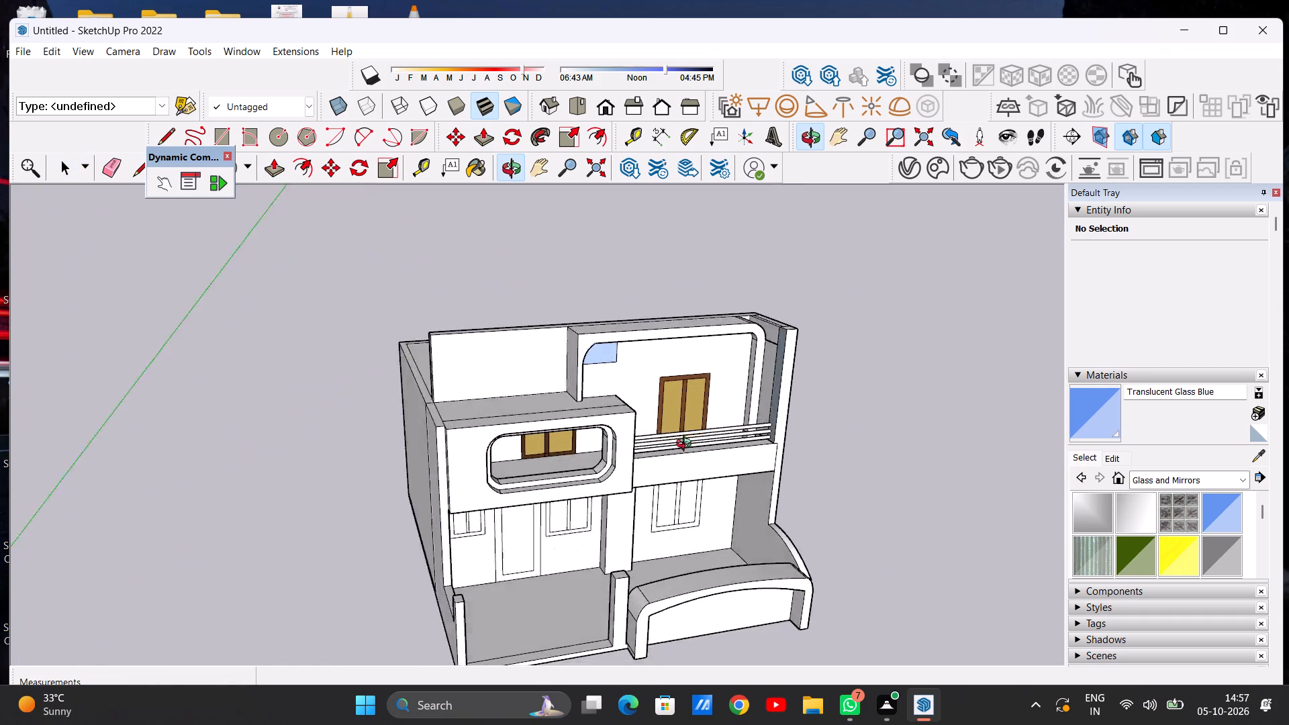
{"action": "middle_click_drag", "start_coordinate": [687, 445], "coordinate": [497, 361]}
{"action": "scroll", "coordinate": [602, 352], "scroll_direction": "up", "scroll_amount": 5}
{"action": "scroll", "coordinate": [679, 444], "scroll_direction": "down", "scroll_amount": 14}
{"action": "middle_click_drag", "start_coordinate": [634, 444], "coordinate": [873, 428]}
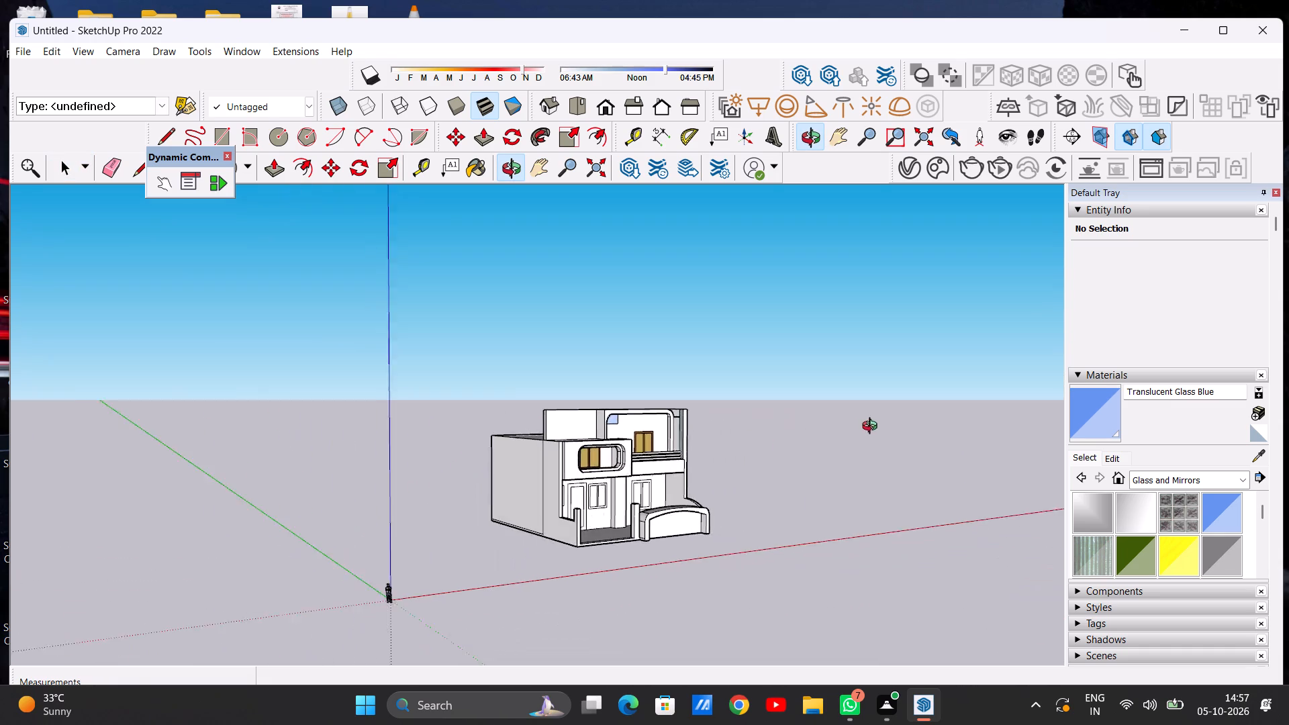
{"action": "middle_click_drag", "start_coordinate": [873, 428], "coordinate": [659, 432]}
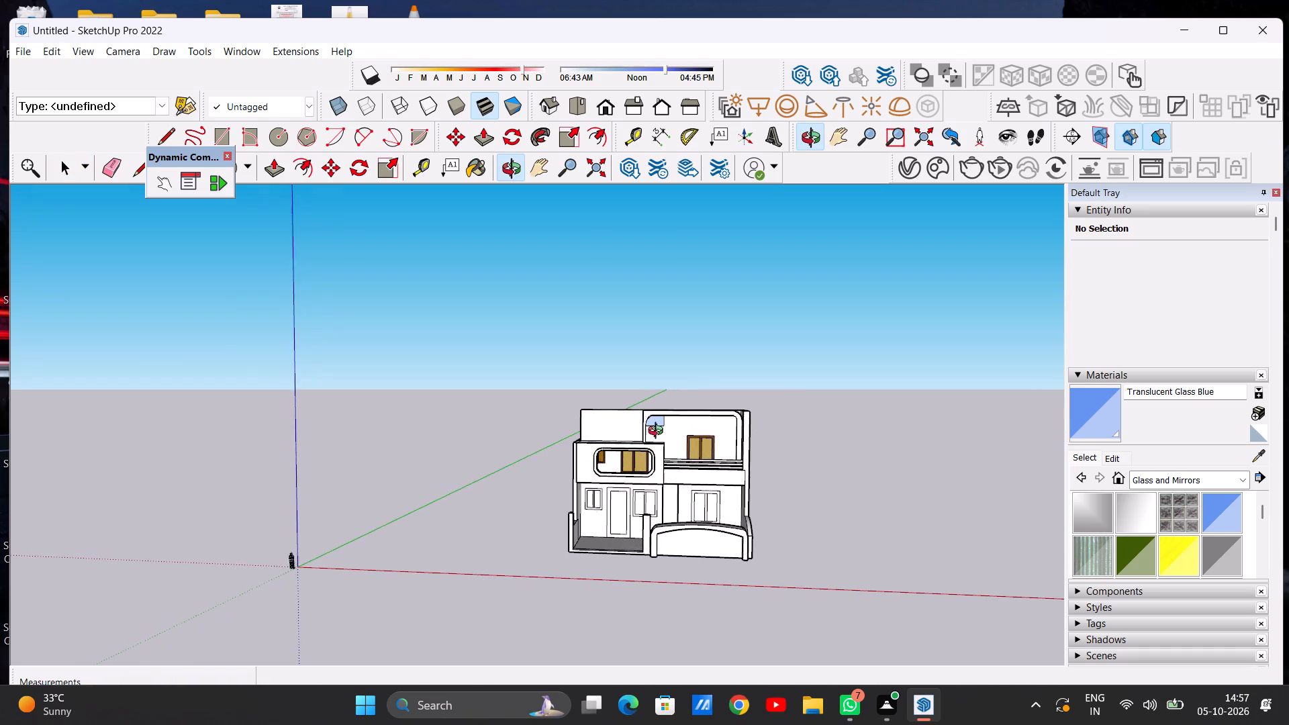
{"action": "middle_click_drag", "start_coordinate": [659, 432], "coordinate": [661, 430]}
{"action": "scroll", "coordinate": [665, 481], "scroll_direction": "up", "scroll_amount": 6}
{"action": "scroll", "coordinate": [766, 514], "scroll_direction": "down", "scroll_amount": 3}
{"action": "scroll", "coordinate": [768, 510], "scroll_direction": "up", "scroll_amount": 1}
{"action": "scroll", "coordinate": [769, 373], "scroll_direction": "down", "scroll_amount": 1}
{"action": "middle_click_drag", "start_coordinate": [773, 372], "coordinate": [663, 438]}
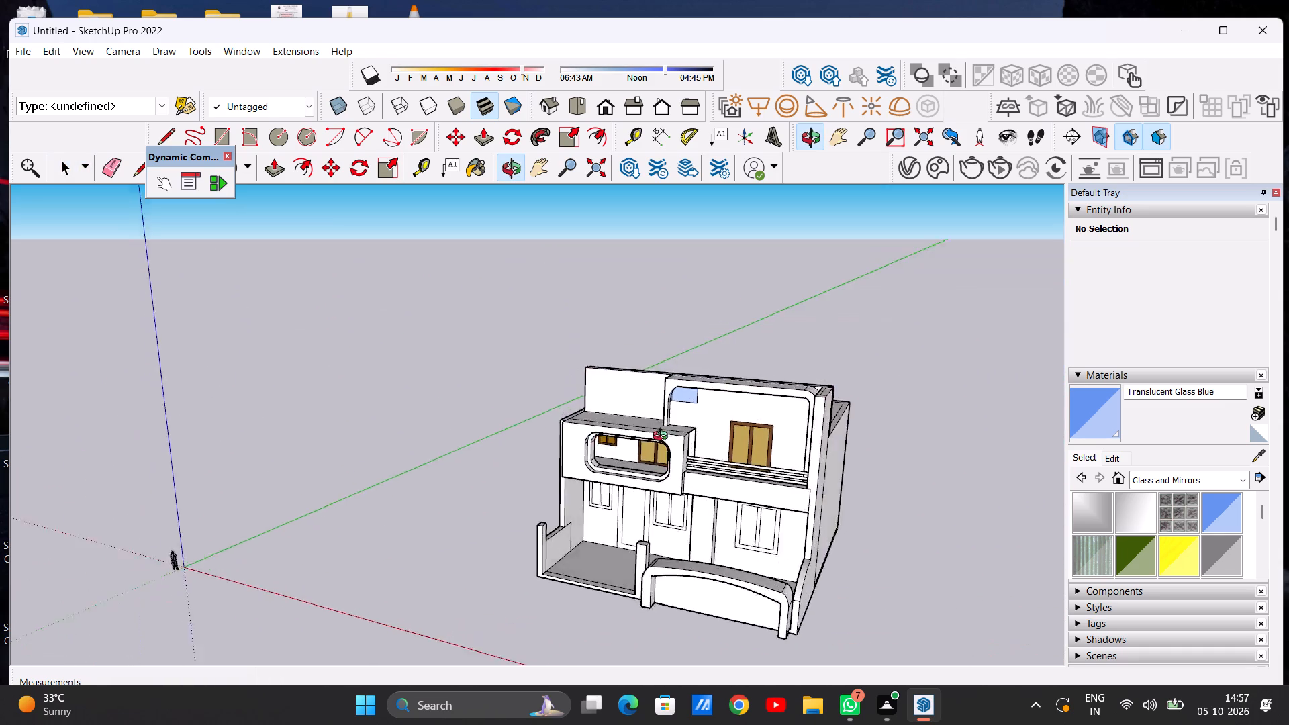
{"action": "middle_click_drag", "start_coordinate": [663, 438], "coordinate": [778, 389]}
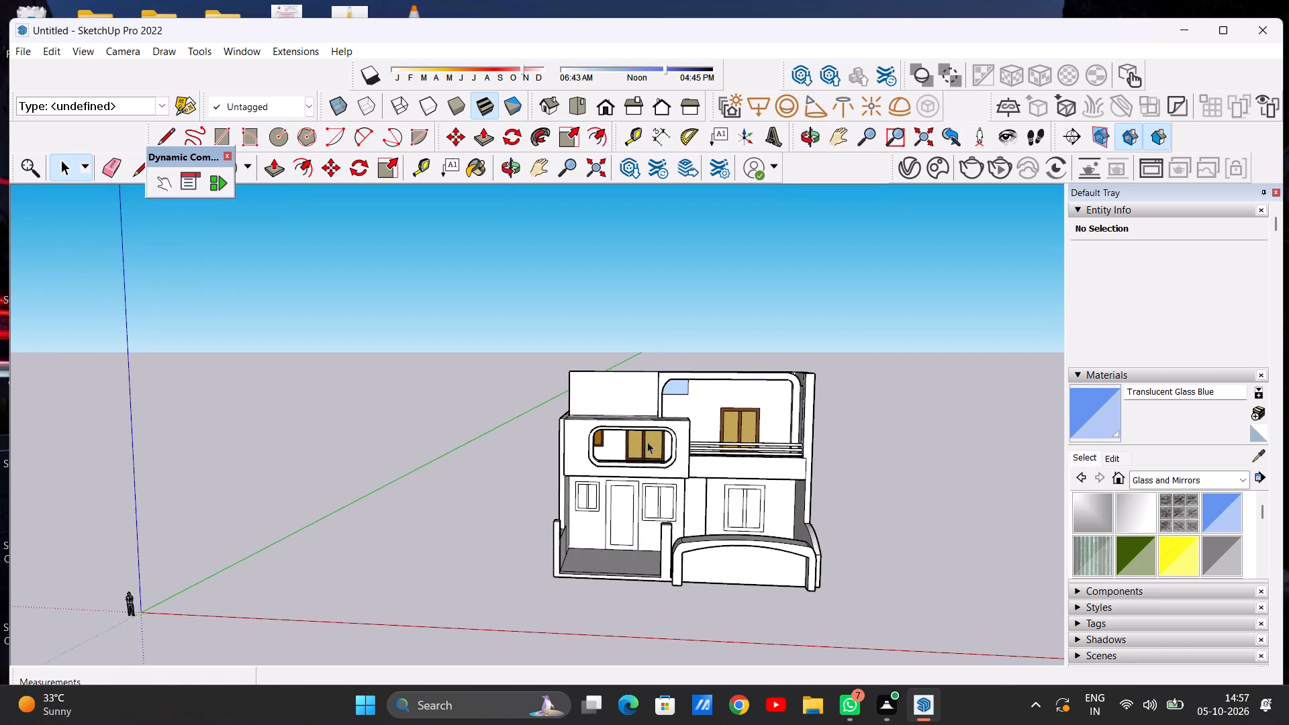
{"action": "scroll", "coordinate": [656, 464], "scroll_direction": "up", "scroll_amount": 2}
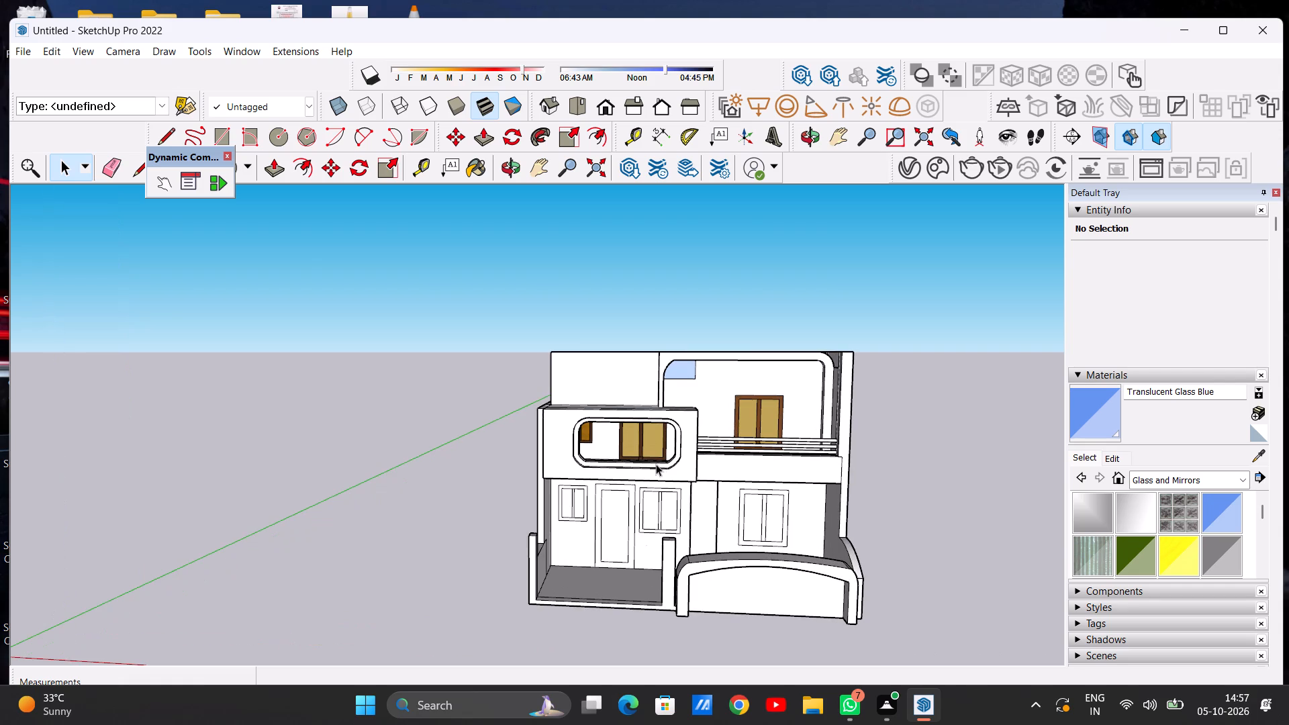
{"action": "scroll", "coordinate": [672, 466], "scroll_direction": "down", "scroll_amount": 5}
{"action": "scroll", "coordinate": [678, 518], "scroll_direction": "up", "scroll_amount": 5}
{"action": "middle_click_drag", "start_coordinate": [577, 491], "coordinate": [587, 480]}
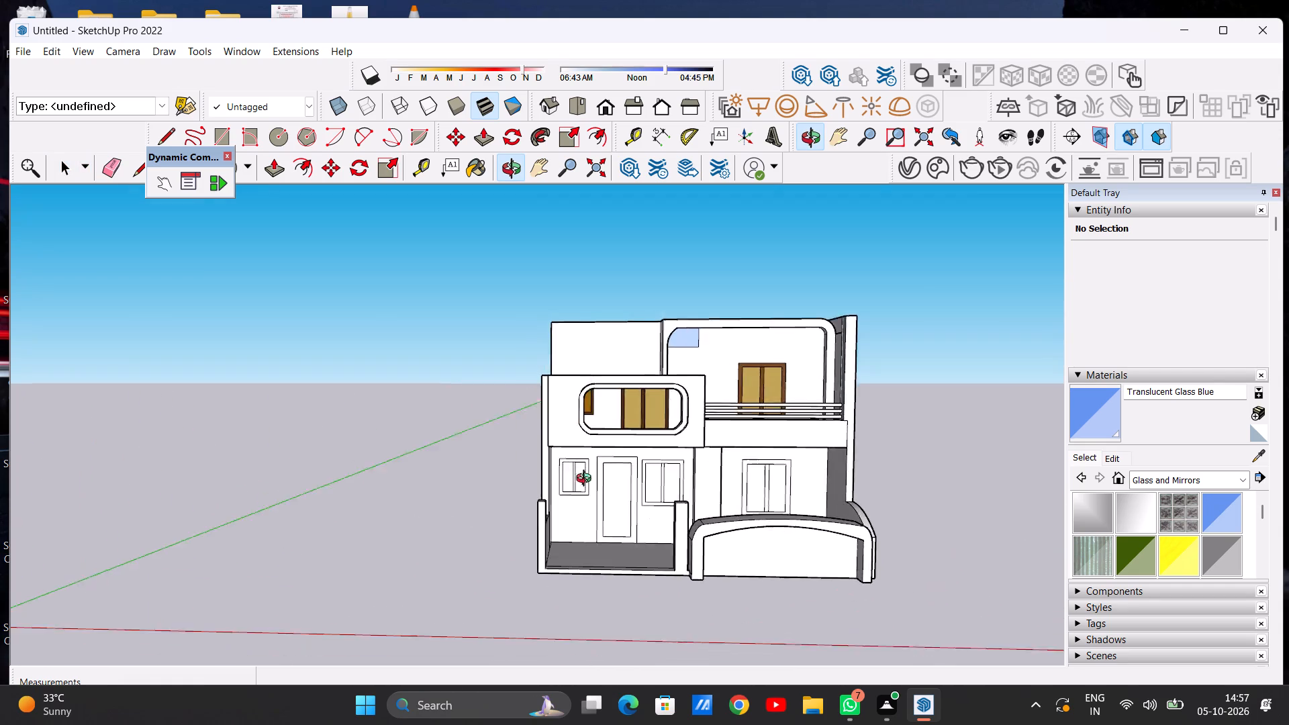
{"action": "middle_click_drag", "start_coordinate": [587, 480], "coordinate": [594, 468]}
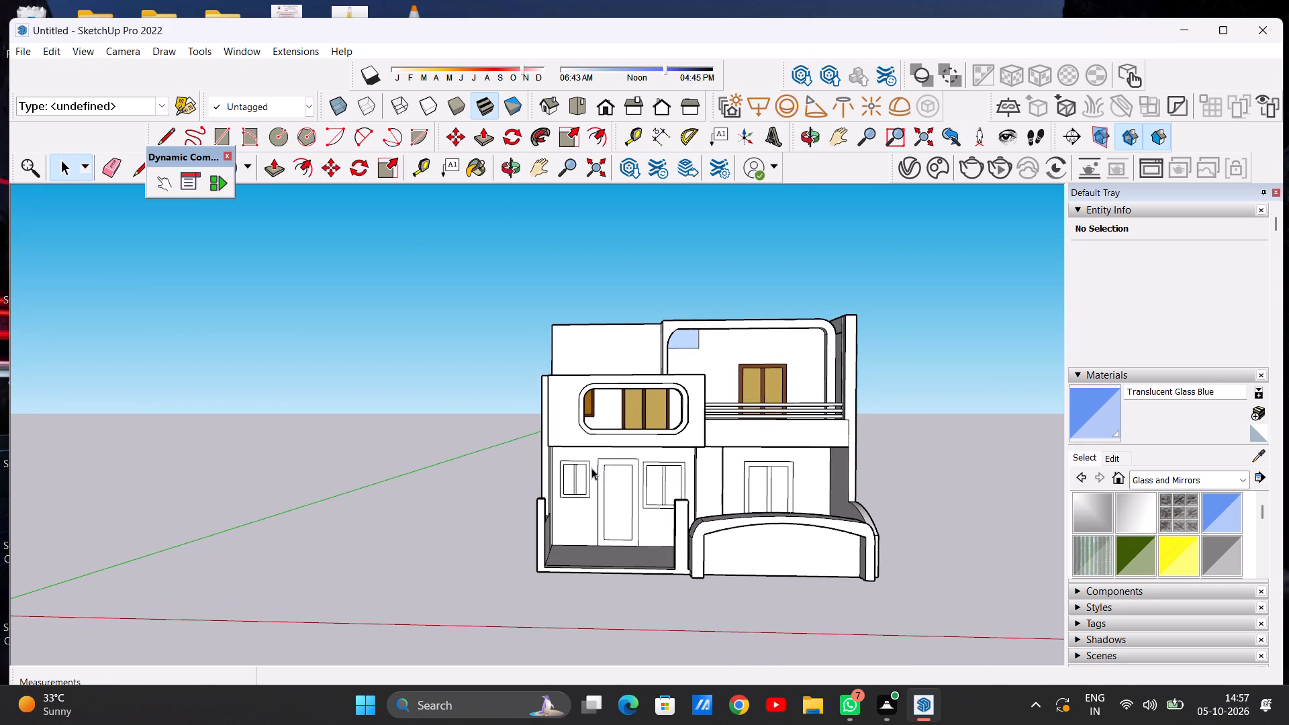
{"action": "middle_click_drag", "start_coordinate": [590, 468], "coordinate": [583, 473]}
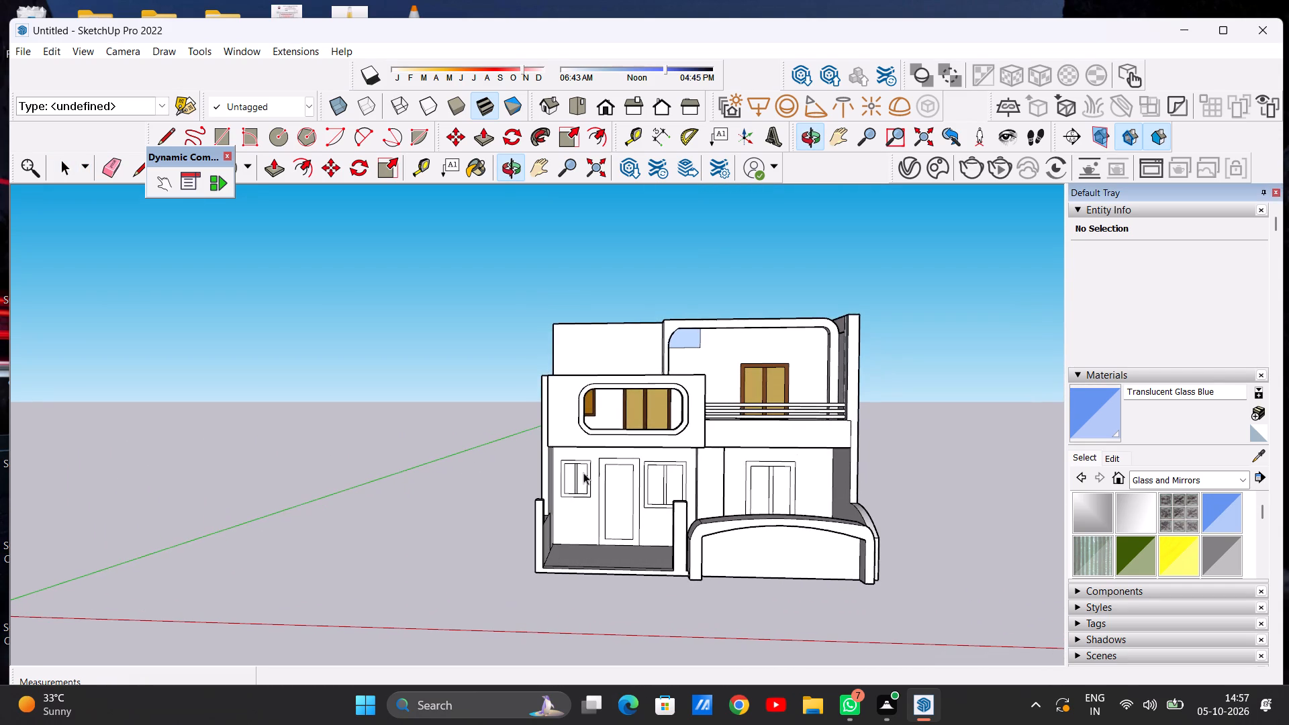
Inspect the upper-floor frame's rounded corners, wooden window and balcony railing up close and against the full facade.
{"action": "scroll", "coordinate": [821, 415], "scroll_direction": "up", "scroll_amount": 4}
{"action": "middle_click_drag", "start_coordinate": [818, 366], "coordinate": [912, 420]}
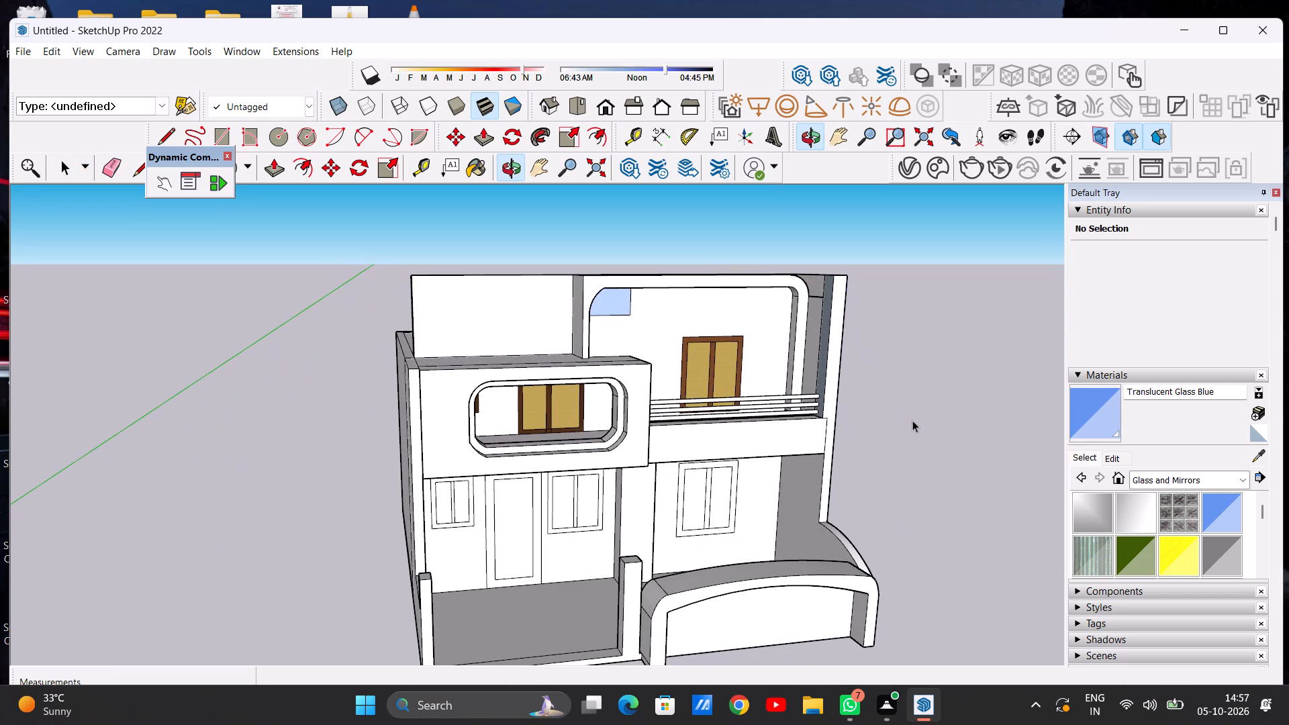
{"action": "scroll", "coordinate": [840, 407], "scroll_direction": "down", "scroll_amount": 4}
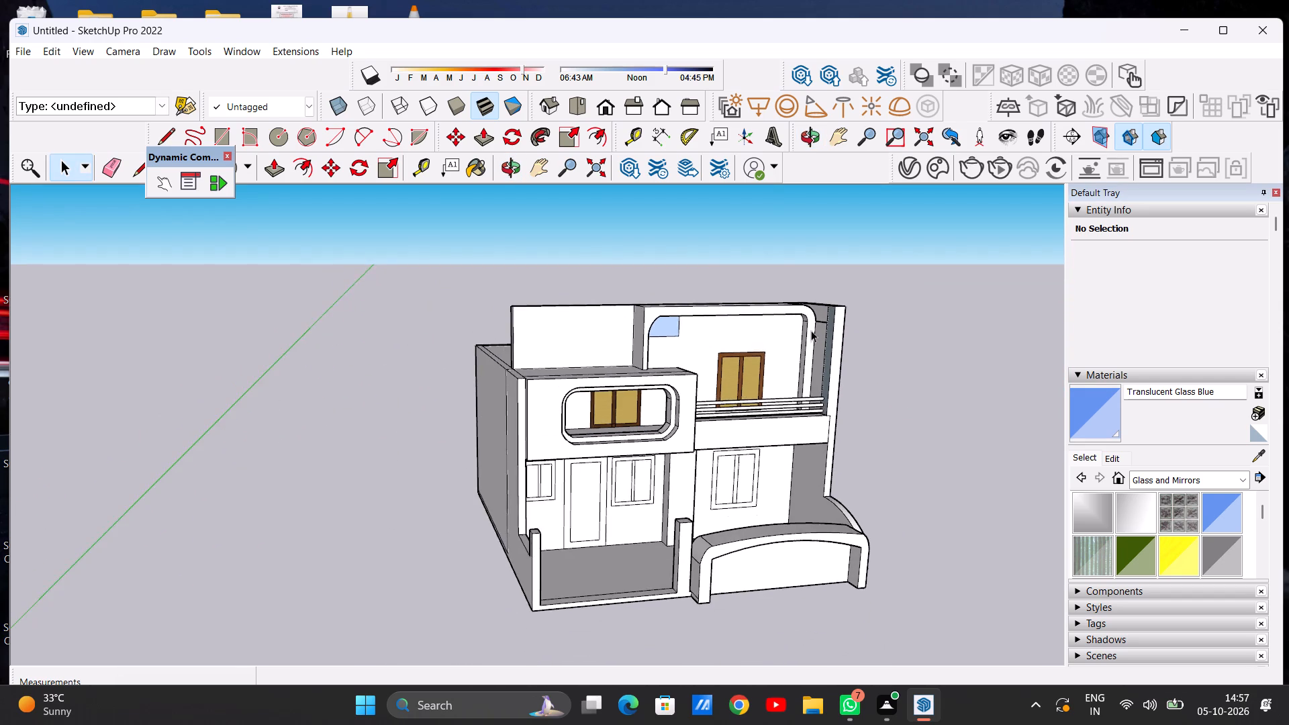
{"action": "scroll", "coordinate": [811, 330], "scroll_direction": "up", "scroll_amount": 9}
{"action": "middle_click_drag", "start_coordinate": [795, 357], "coordinate": [888, 361]}
{"action": "middle_click_drag", "start_coordinate": [884, 360], "coordinate": [753, 356]}
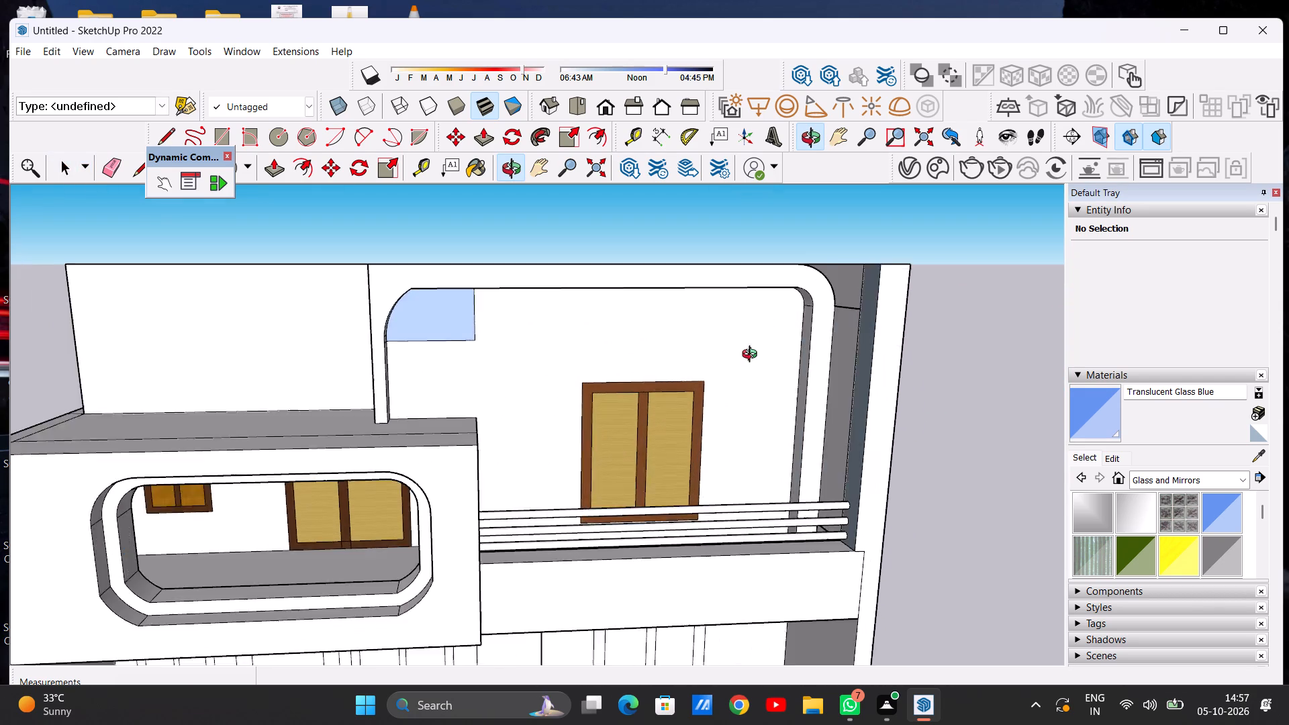
{"action": "middle_click_drag", "start_coordinate": [753, 356], "coordinate": [734, 326]}
{"action": "scroll", "coordinate": [800, 438], "scroll_direction": "down", "scroll_amount": 12}
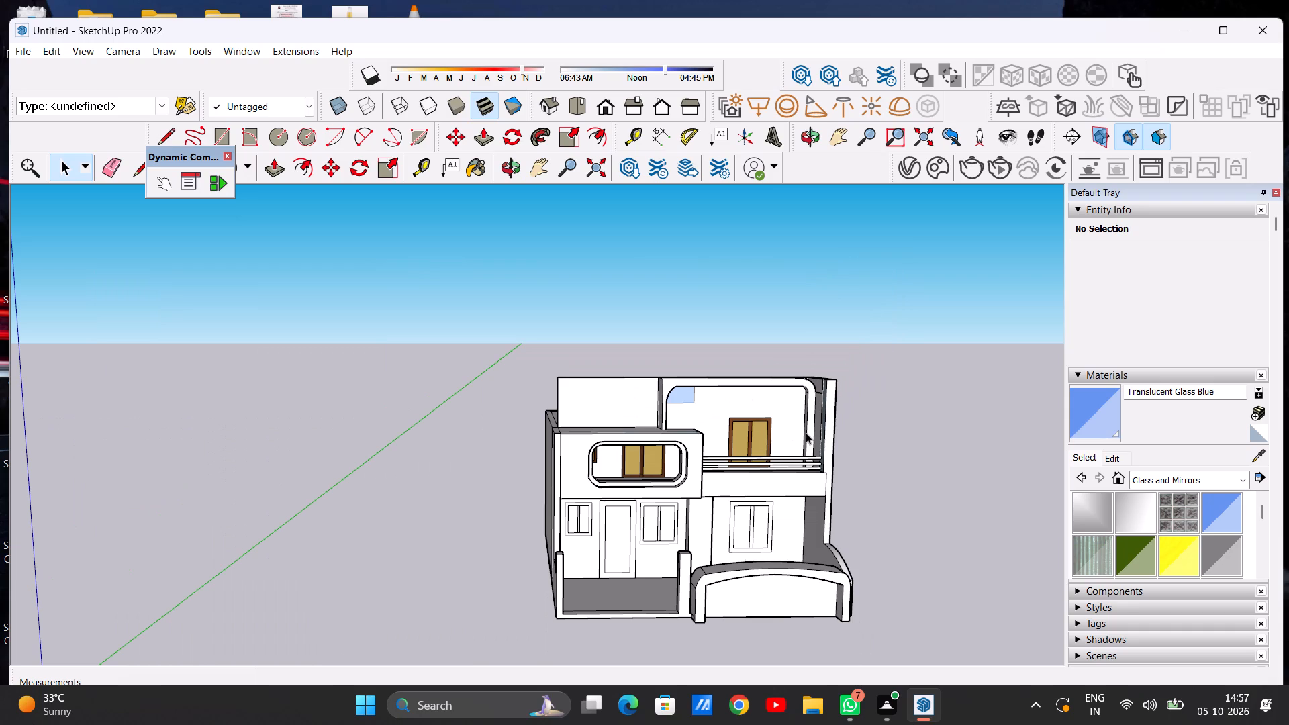
{"action": "scroll", "coordinate": [782, 385], "scroll_direction": "up", "scroll_amount": 5}
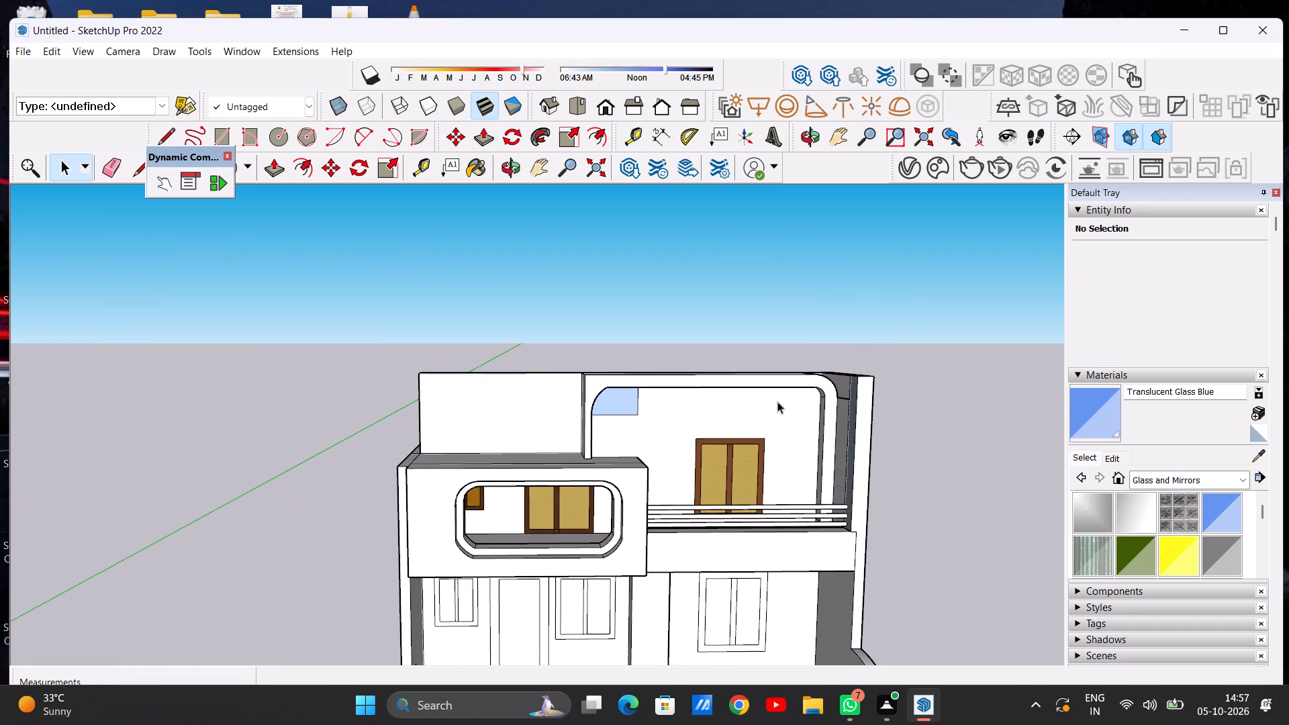
{"action": "middle_click_drag", "start_coordinate": [771, 409], "coordinate": [890, 395]}
{"action": "scroll", "coordinate": [787, 388], "scroll_direction": "up", "scroll_amount": 7}
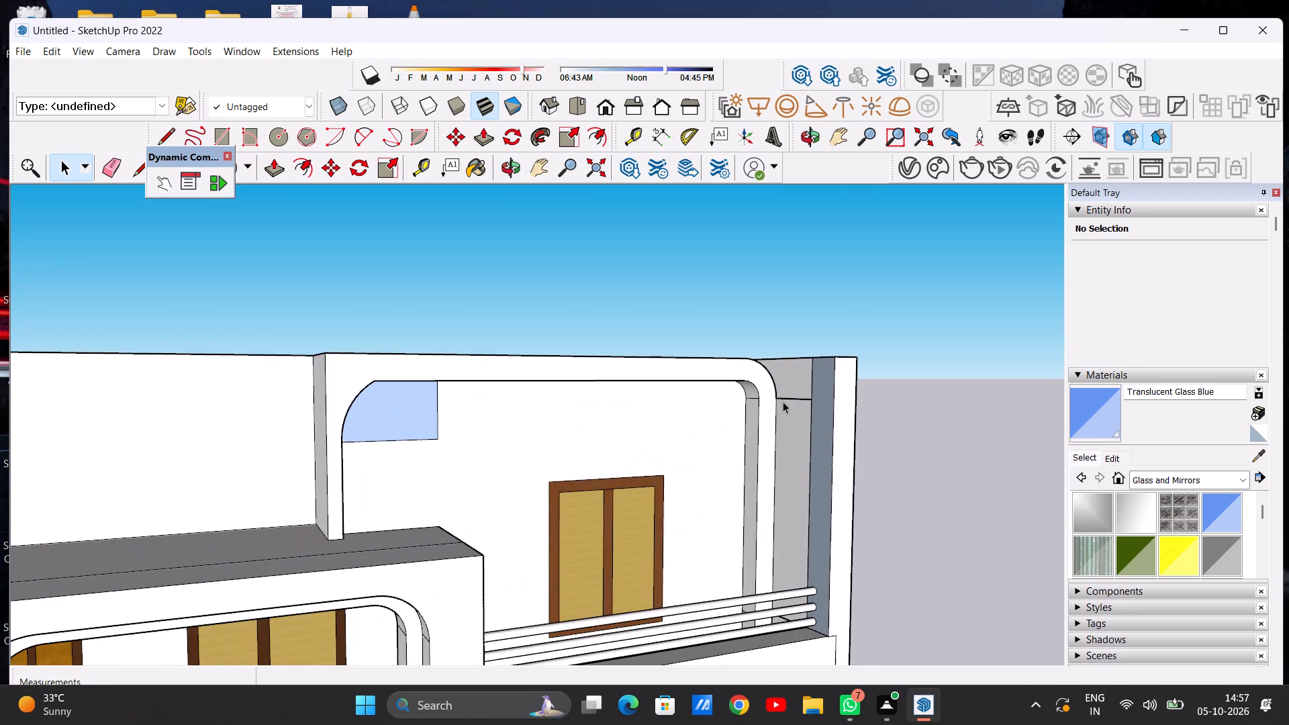
{"action": "scroll", "coordinate": [767, 405], "scroll_direction": "down", "scroll_amount": 13}
{"action": "middle_click_drag", "start_coordinate": [783, 418], "coordinate": [682, 421]}
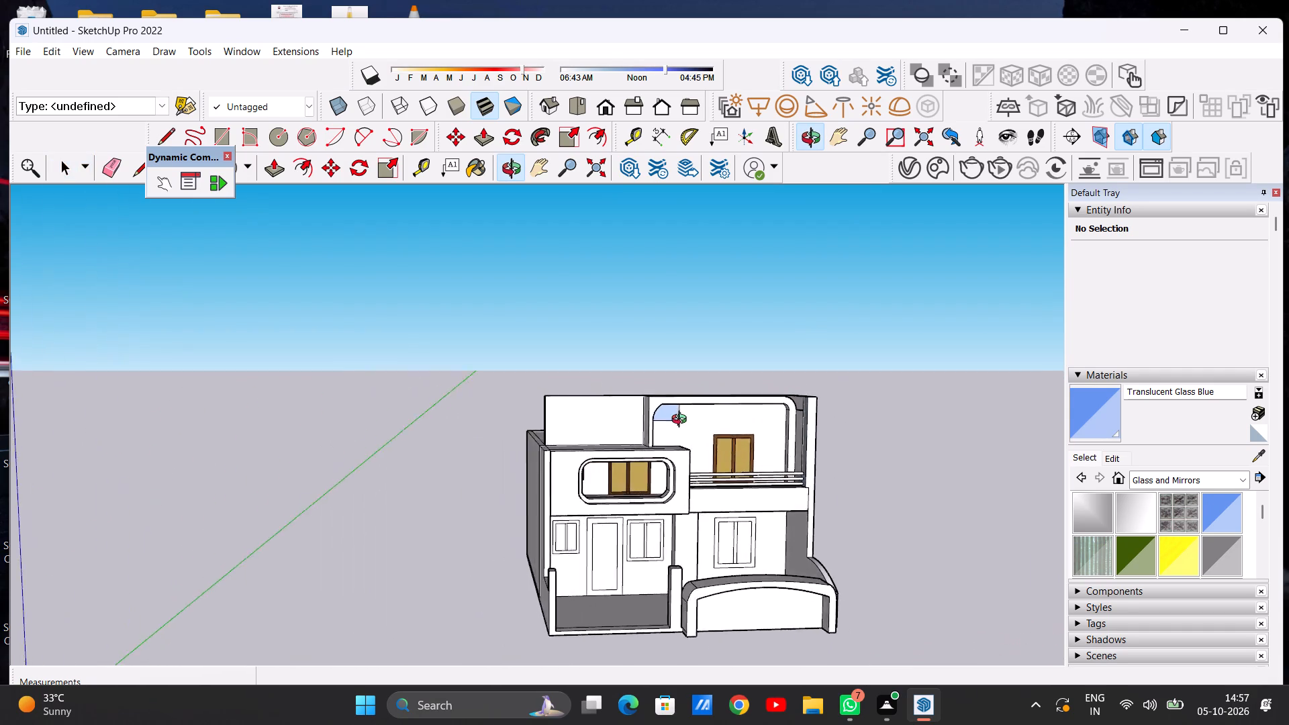
{"action": "middle_click_drag", "start_coordinate": [682, 421], "coordinate": [590, 418]}
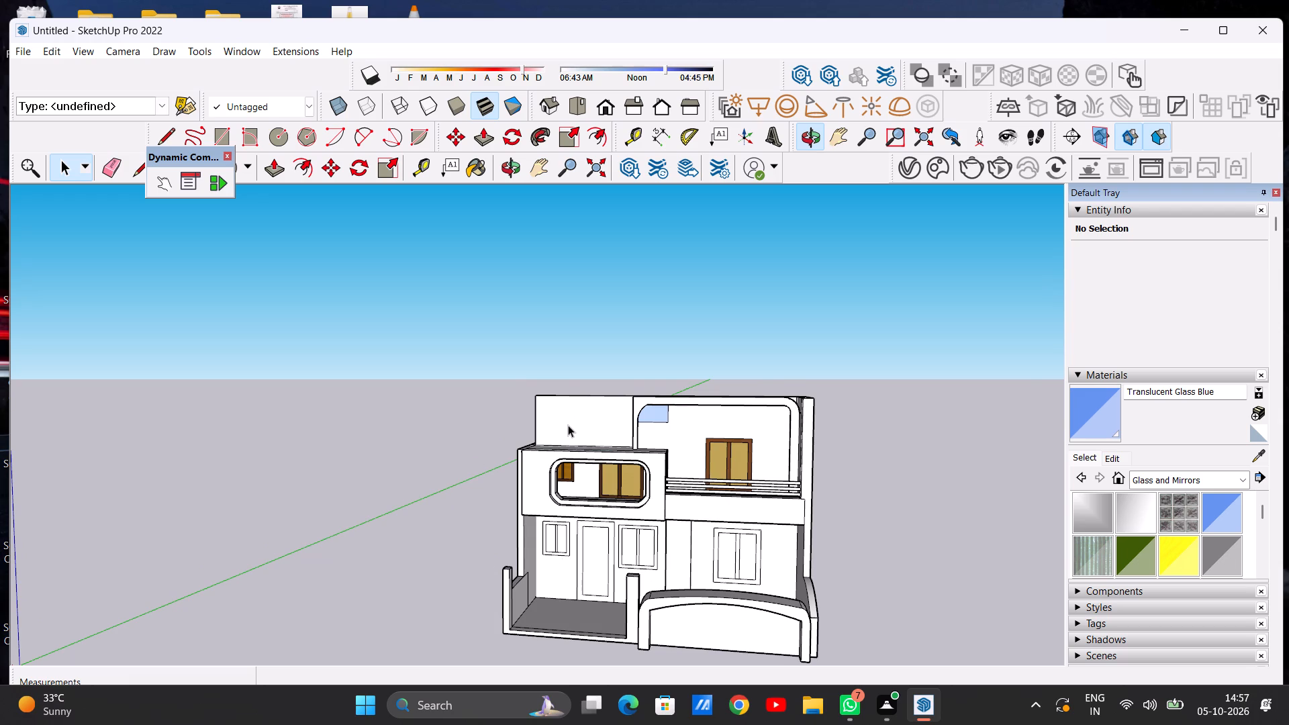
Check the frame's top and its junction with the tall side wall and roof parapet from above.
{"action": "scroll", "coordinate": [590, 409], "scroll_direction": "down", "scroll_amount": 5}
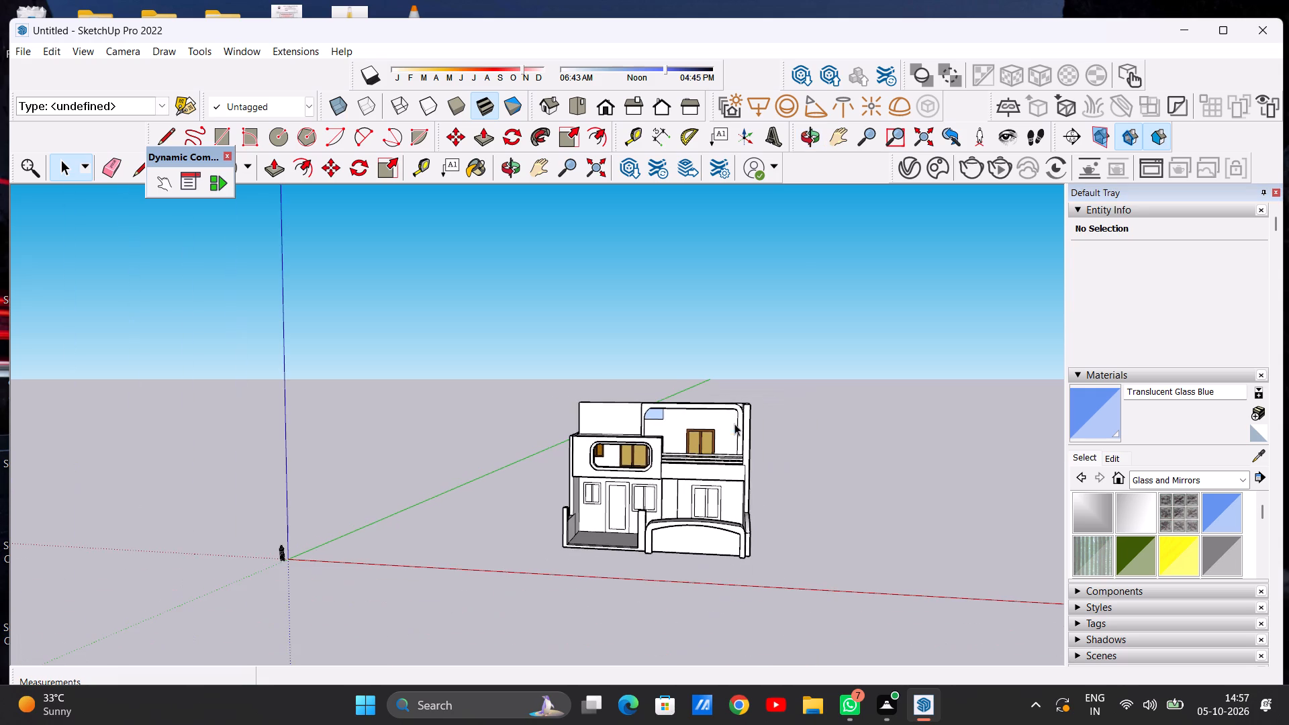
{"action": "scroll", "coordinate": [655, 429], "scroll_direction": "up", "scroll_amount": 7}
{"action": "middle_click_drag", "start_coordinate": [623, 412], "coordinate": [779, 410]}
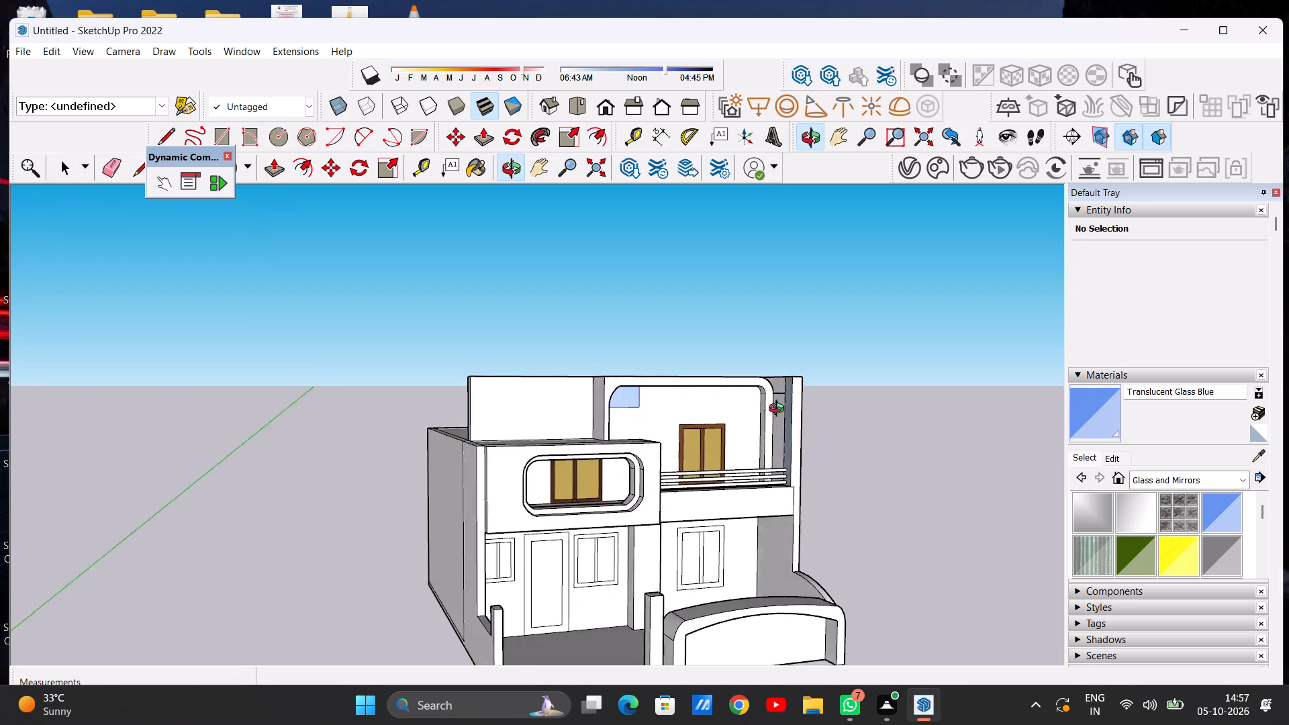
{"action": "middle_click_drag", "start_coordinate": [779, 410], "coordinate": [787, 517]}
{"action": "scroll", "coordinate": [756, 352], "scroll_direction": "up", "scroll_amount": 6}
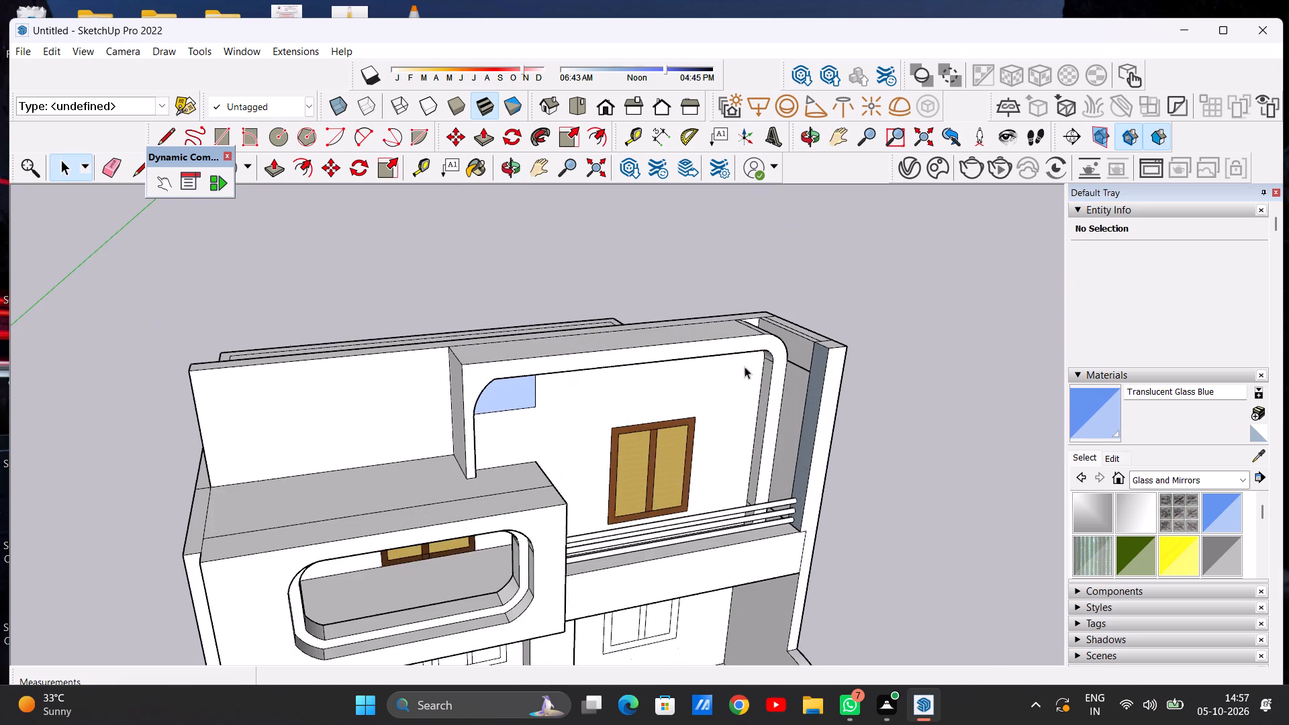
{"action": "scroll", "coordinate": [743, 370], "scroll_direction": "up", "scroll_amount": 7}
{"action": "scroll", "coordinate": [734, 410], "scroll_direction": "down", "scroll_amount": 8}
{"action": "middle_click_drag", "start_coordinate": [800, 433], "coordinate": [680, 496]}
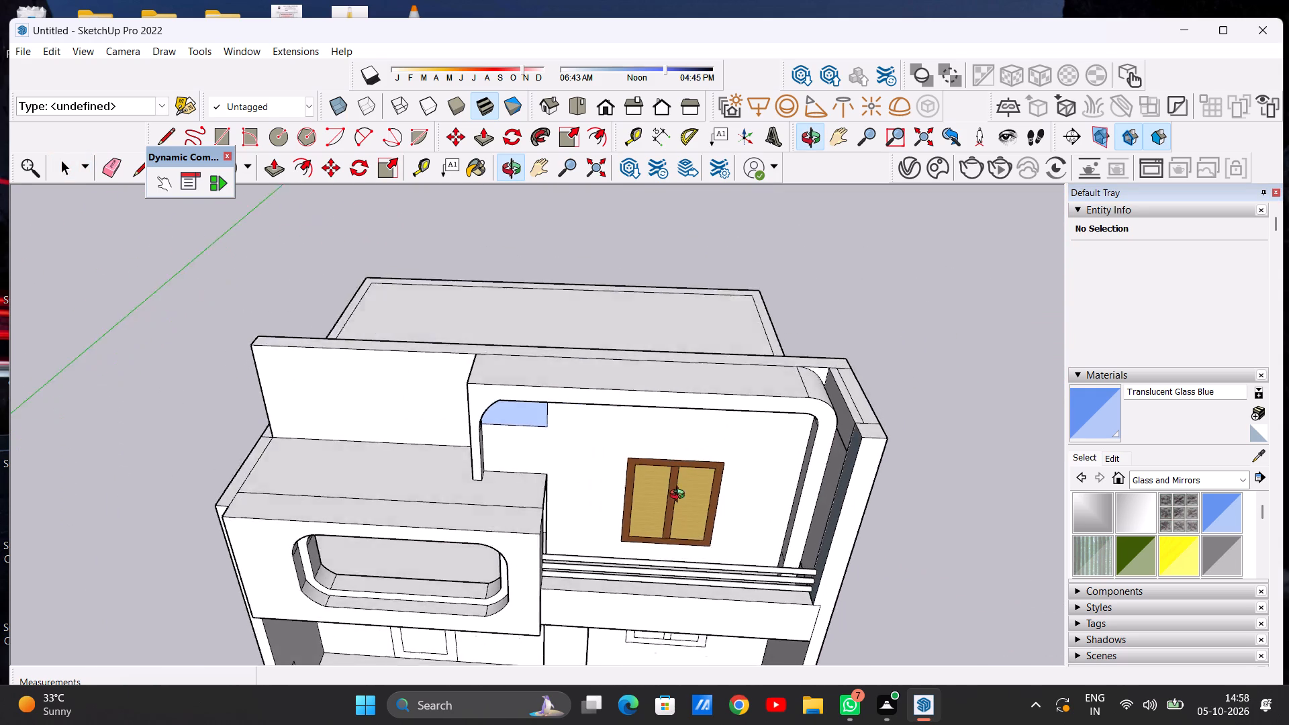
{"action": "middle_click_drag", "start_coordinate": [680, 496], "coordinate": [700, 369]}
{"action": "scroll", "coordinate": [751, 430], "scroll_direction": "down", "scroll_amount": 12}
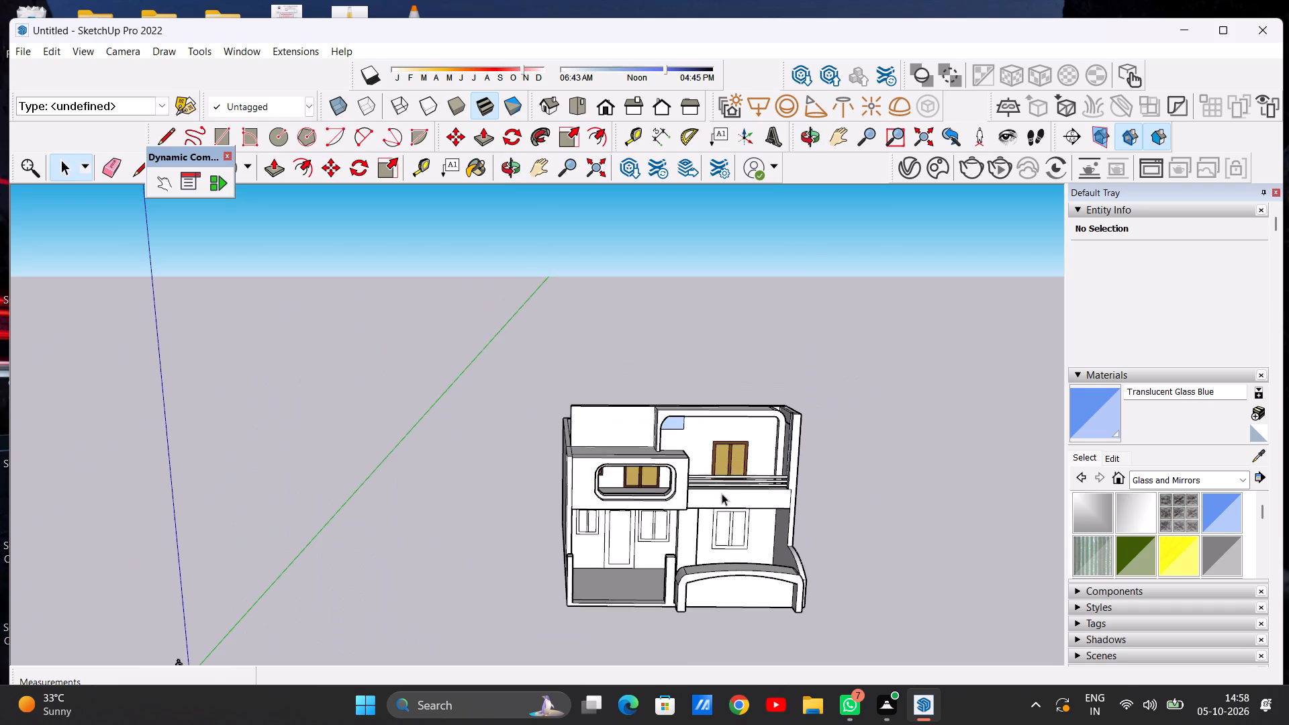
{"action": "scroll", "coordinate": [699, 539], "scroll_direction": "up", "scroll_amount": 5}
Examine how far the balconies and border frame project by viewing the house from both sides.
{"action": "middle_click_drag", "start_coordinate": [732, 565], "coordinate": [534, 480]}
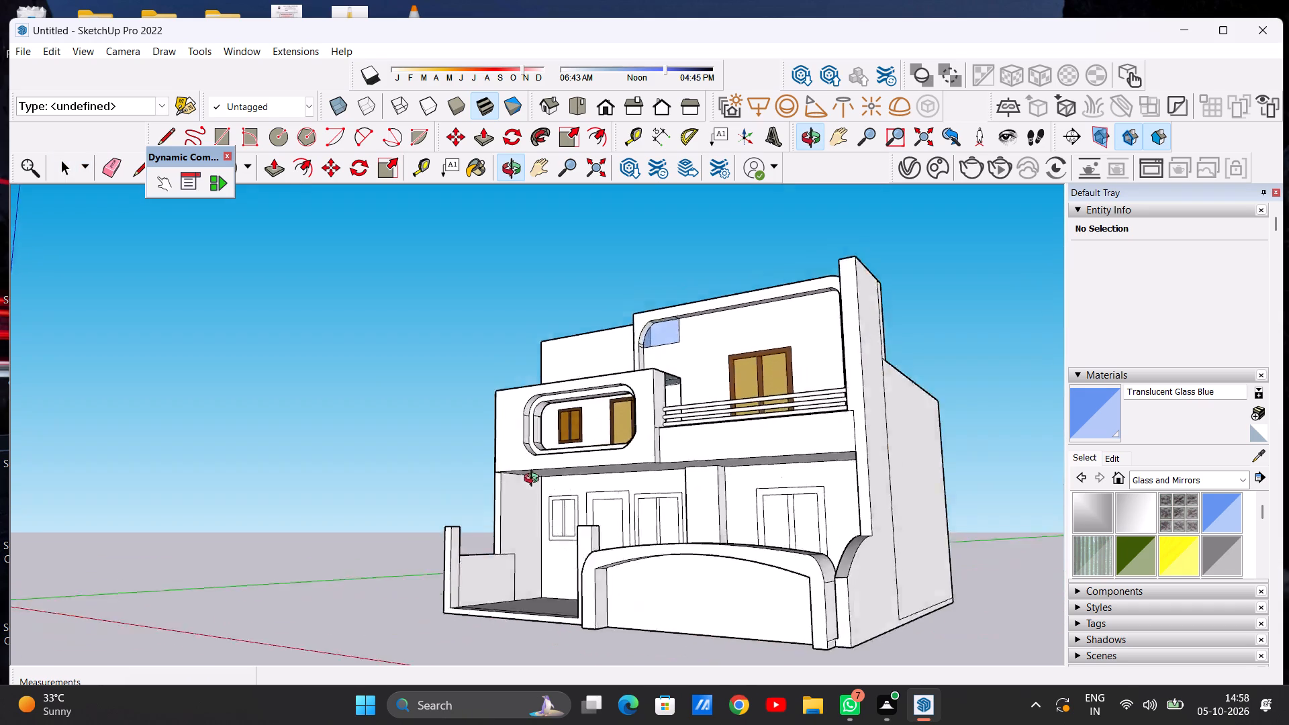
{"action": "middle_click_drag", "start_coordinate": [534, 480], "coordinate": [322, 485]}
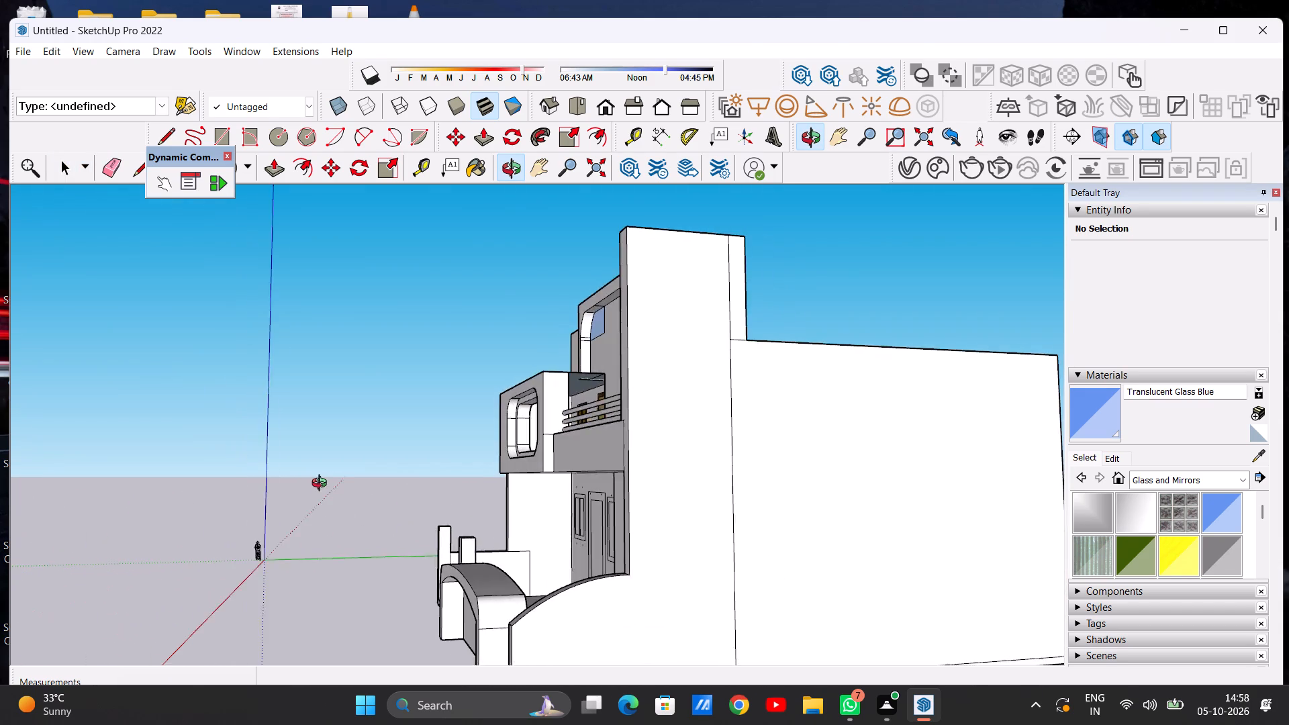
{"action": "middle_click_drag", "start_coordinate": [322, 485], "coordinate": [437, 481]}
{"action": "scroll", "coordinate": [372, 514], "scroll_direction": "down", "scroll_amount": 5}
{"action": "scroll", "coordinate": [663, 487], "scroll_direction": "up", "scroll_amount": 6}
{"action": "scroll", "coordinate": [487, 487], "scroll_direction": "down", "scroll_amount": 2}
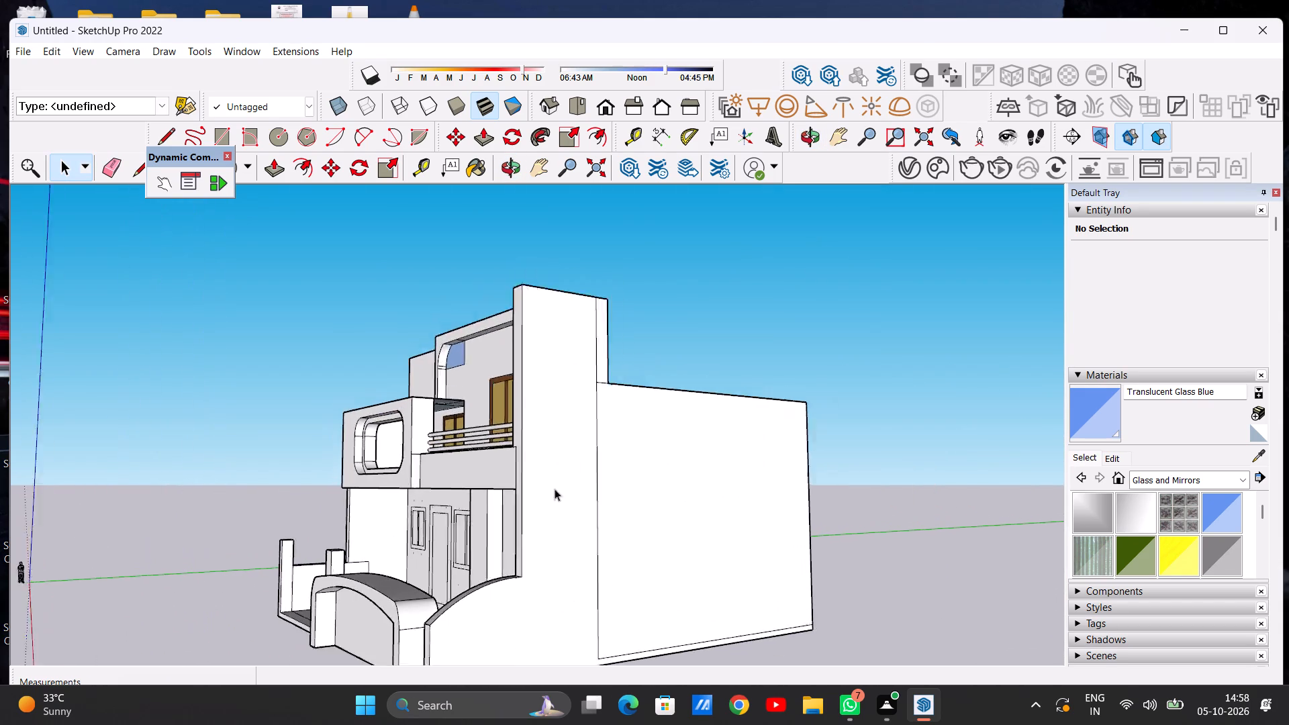
{"action": "scroll", "coordinate": [555, 489], "scroll_direction": "down", "scroll_amount": 3}
{"action": "middle_click_drag", "start_coordinate": [460, 485], "coordinate": [696, 489]}
{"action": "middle_click_drag", "start_coordinate": [430, 499], "coordinate": [729, 486]}
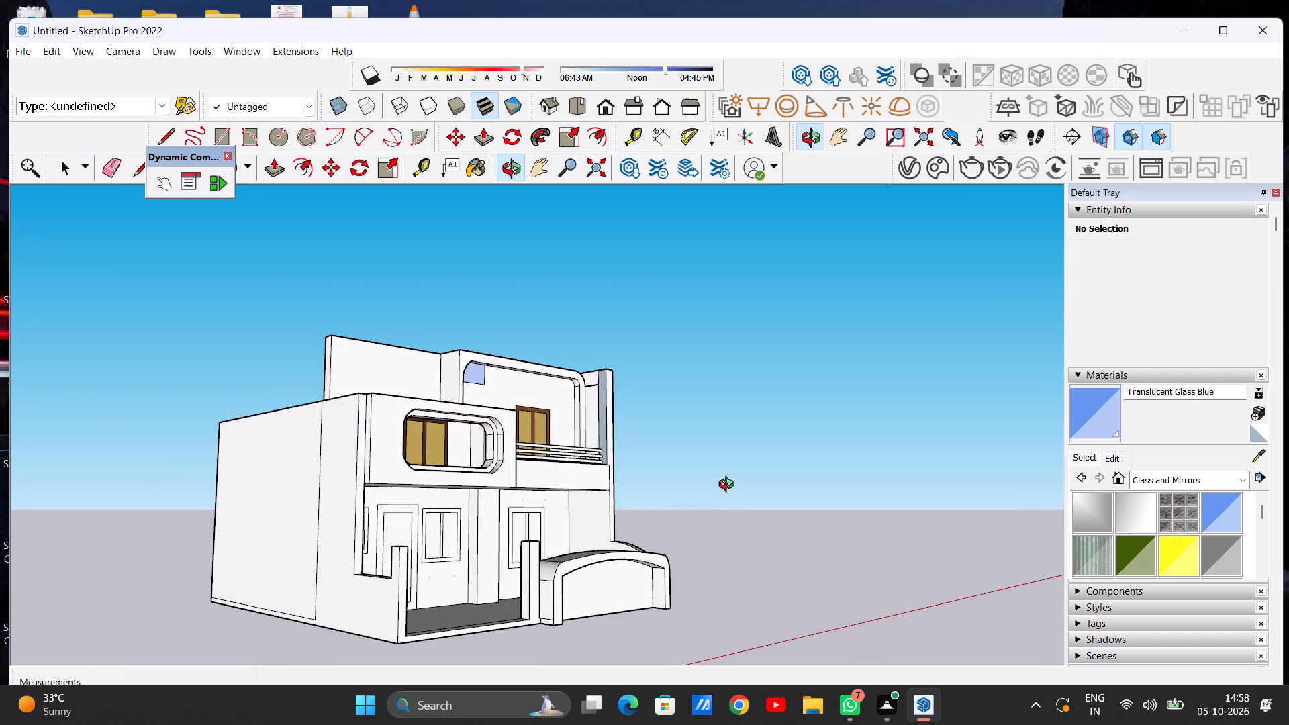
{"action": "middle_click_drag", "start_coordinate": [729, 486], "coordinate": [509, 516]}
{"action": "scroll", "coordinate": [625, 530], "scroll_direction": "down", "scroll_amount": 5}
{"action": "scroll", "coordinate": [369, 481], "scroll_direction": "up", "scroll_amount": 5}
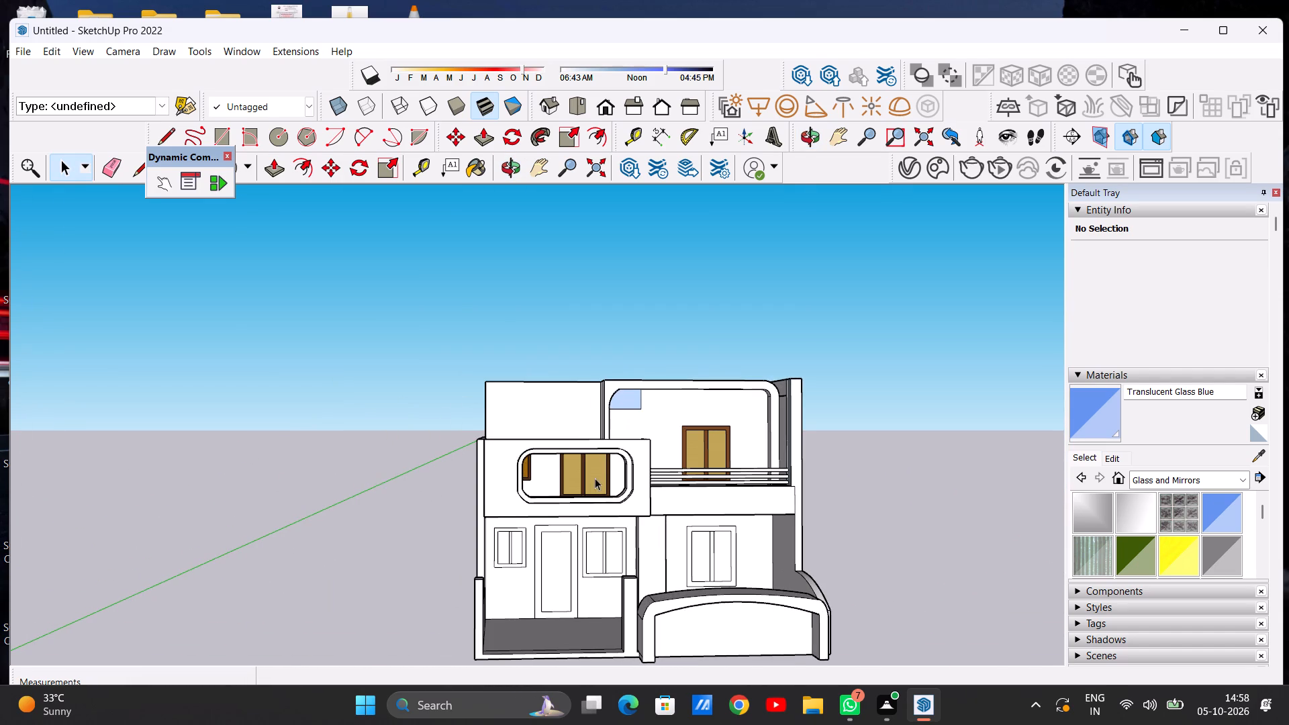
Review the overall proportions of the two-storey house's front elevation from a distance and from above.
{"action": "scroll", "coordinate": [589, 484], "scroll_direction": "down", "scroll_amount": 6}
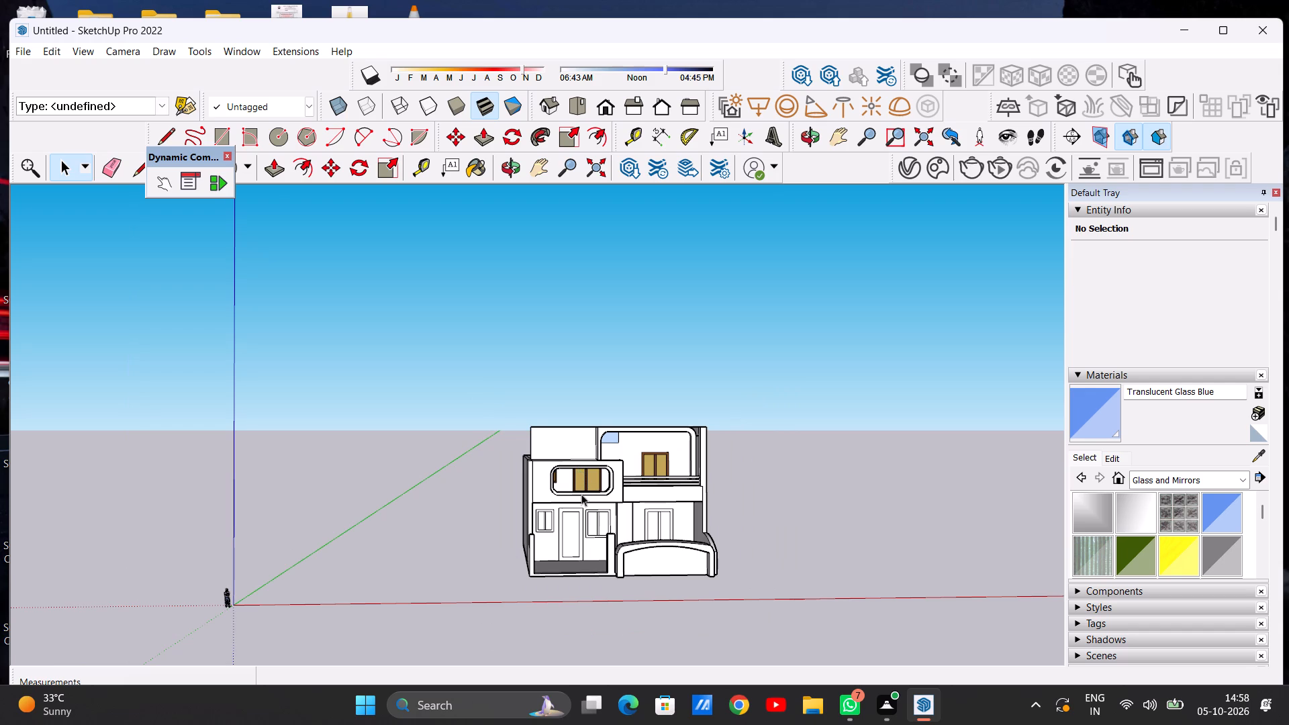
{"action": "scroll", "coordinate": [644, 556], "scroll_direction": "down", "scroll_amount": 7}
{"action": "scroll", "coordinate": [648, 474], "scroll_direction": "up", "scroll_amount": 14}
{"action": "scroll", "coordinate": [650, 459], "scroll_direction": "down", "scroll_amount": 4}
{"action": "middle_click_drag", "start_coordinate": [741, 499], "coordinate": [624, 491]}
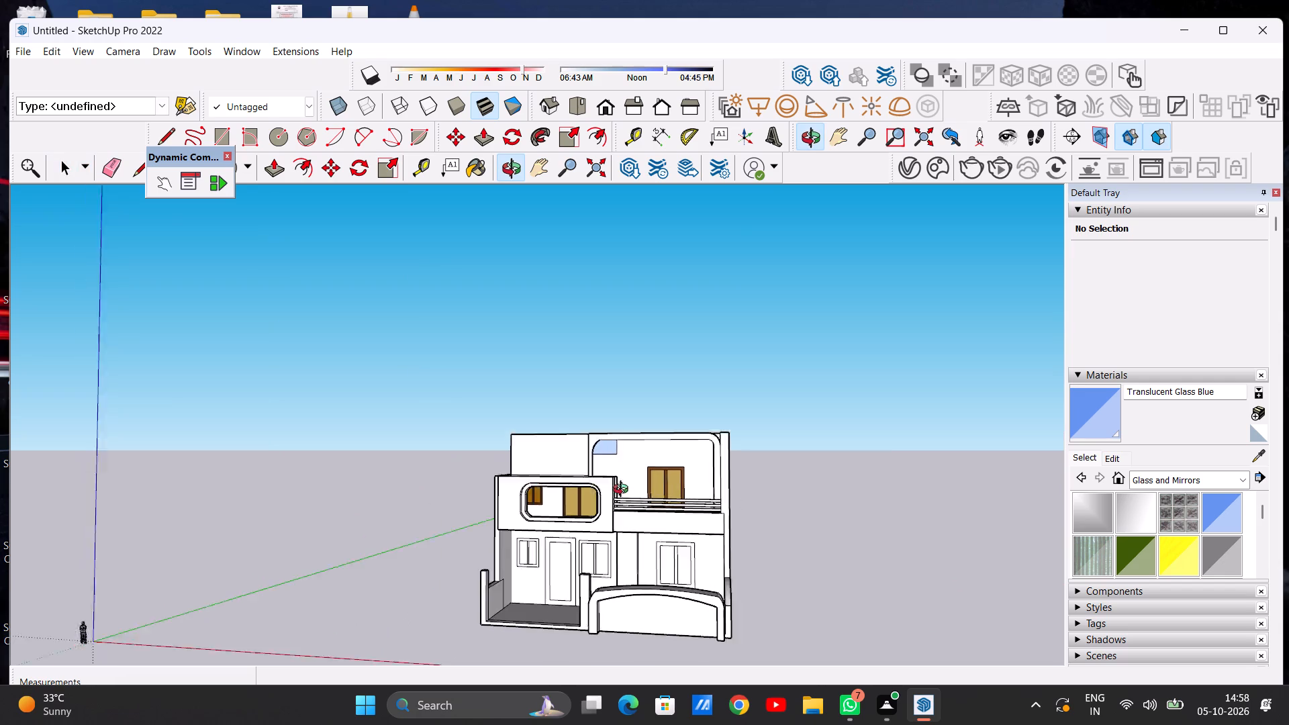
{"action": "middle_click_drag", "start_coordinate": [624, 491], "coordinate": [535, 620]}
{"action": "scroll", "coordinate": [651, 513], "scroll_direction": "up", "scroll_amount": 8}
{"action": "scroll", "coordinate": [745, 497], "scroll_direction": "down", "scroll_amount": 12}
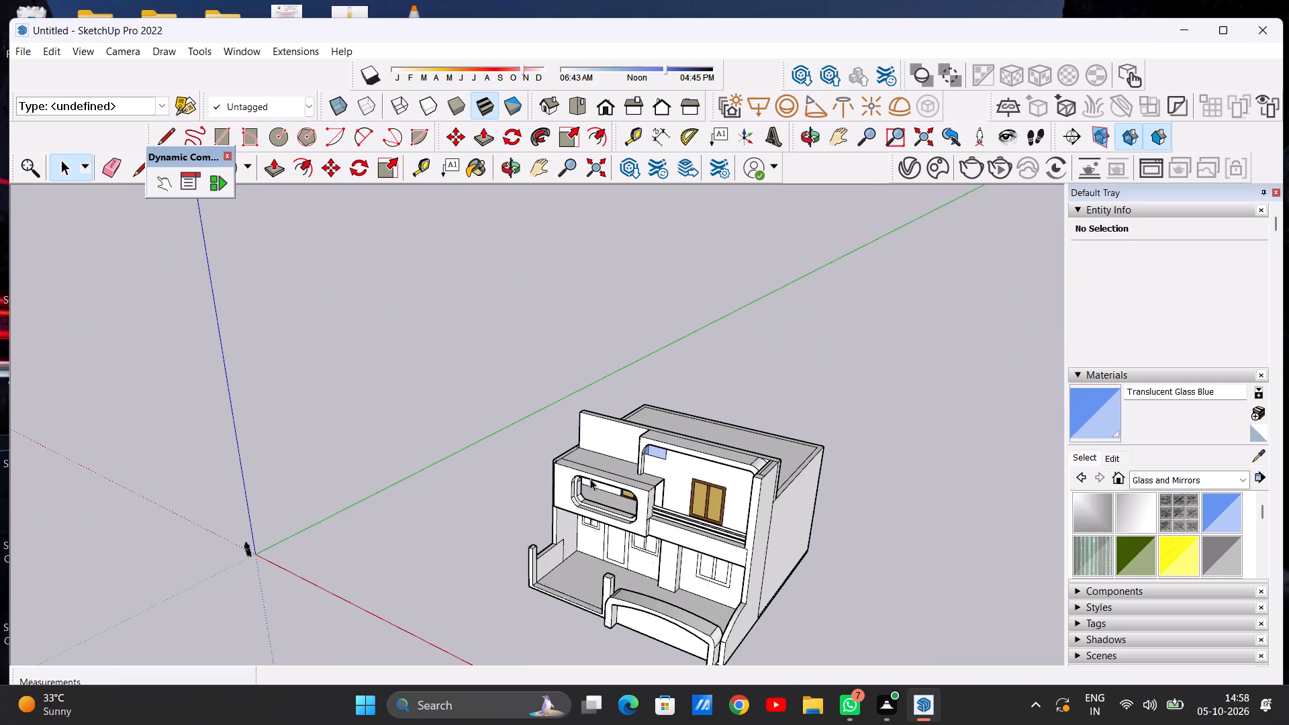
{"action": "middle_click_drag", "start_coordinate": [682, 487], "coordinate": [802, 370]}
{"action": "scroll", "coordinate": [649, 442], "scroll_direction": "up", "scroll_amount": 5}
{"action": "scroll", "coordinate": [618, 521], "scroll_direction": "down", "scroll_amount": 3}
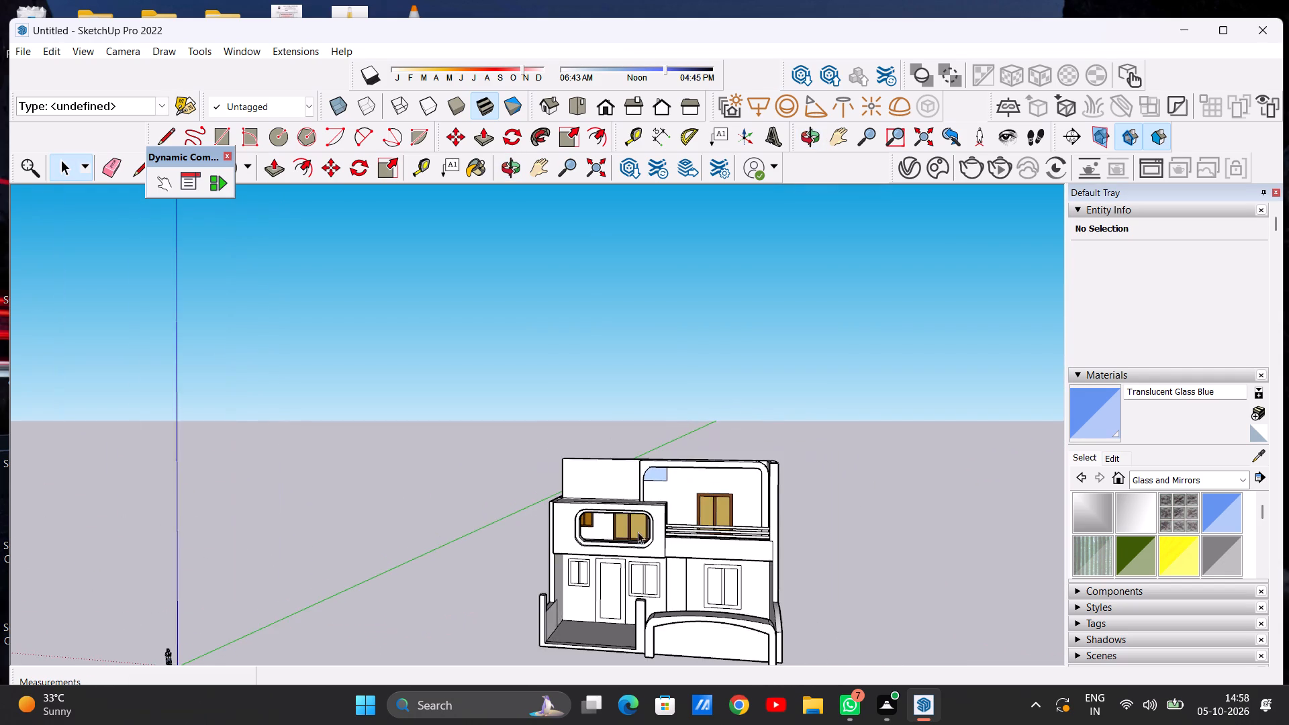
{"action": "middle_click_drag", "start_coordinate": [641, 581], "coordinate": [672, 544]}
{"action": "scroll", "coordinate": [667, 536], "scroll_direction": "down", "scroll_amount": 6}
{"action": "scroll", "coordinate": [632, 577], "scroll_direction": "up", "scroll_amount": 8}
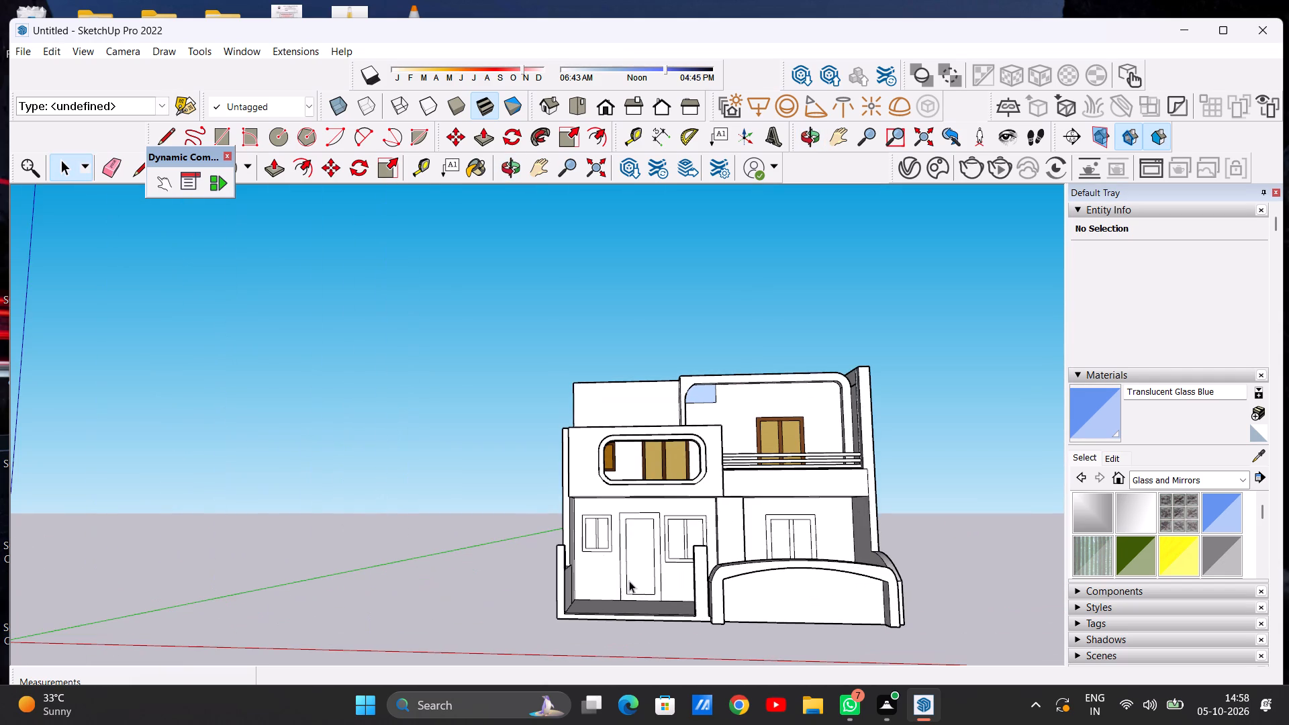
{"action": "scroll", "coordinate": [694, 589], "scroll_direction": "down", "scroll_amount": 2}
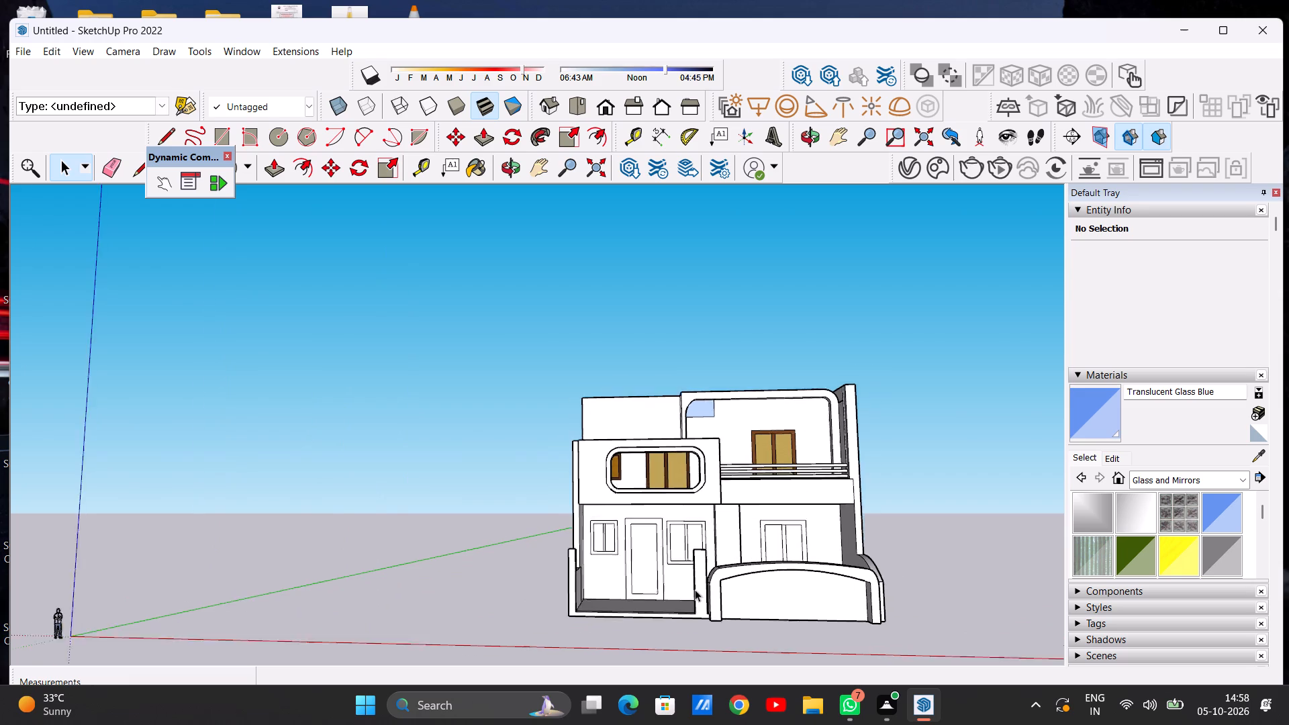
Examine the ground-floor porch, its gate pillars and the curved boundary wall against the full front elevation, at varying heights and distances.
{"action": "scroll", "coordinate": [695, 589], "scroll_direction": "down", "scroll_amount": 2}
{"action": "middle_click_drag", "start_coordinate": [634, 593], "coordinate": [642, 647]}
{"action": "scroll", "coordinate": [665, 602], "scroll_direction": "up", "scroll_amount": 3}
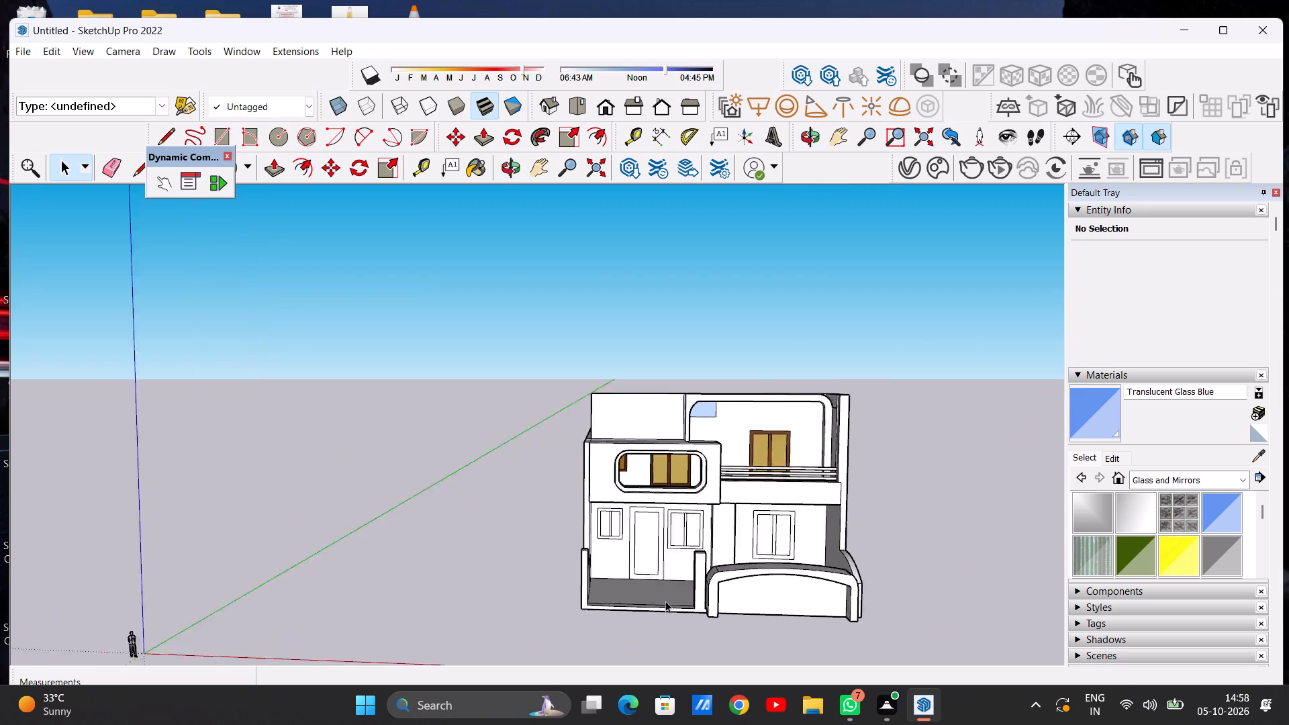
{"action": "scroll", "coordinate": [665, 601], "scroll_direction": "up", "scroll_amount": 4}
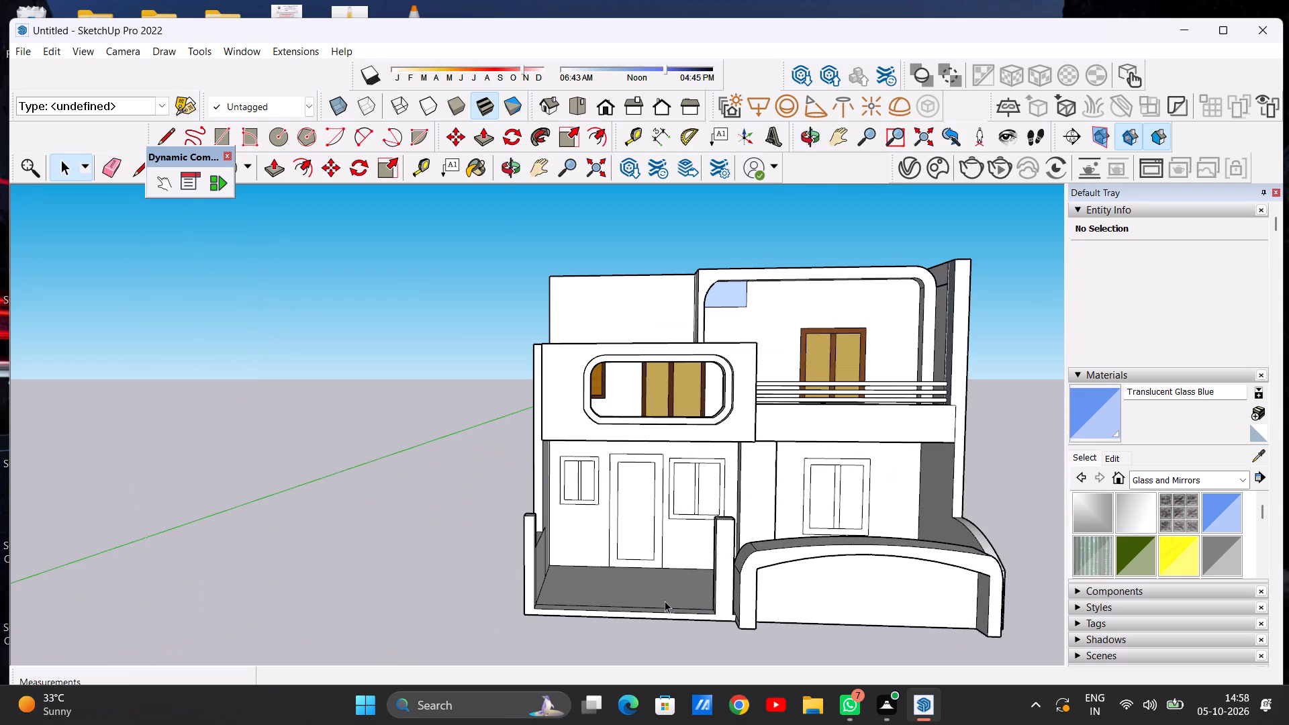
{"action": "scroll", "coordinate": [665, 600], "scroll_direction": "down", "scroll_amount": 2}
{"action": "middle_click_drag", "start_coordinate": [613, 569], "coordinate": [641, 512]}
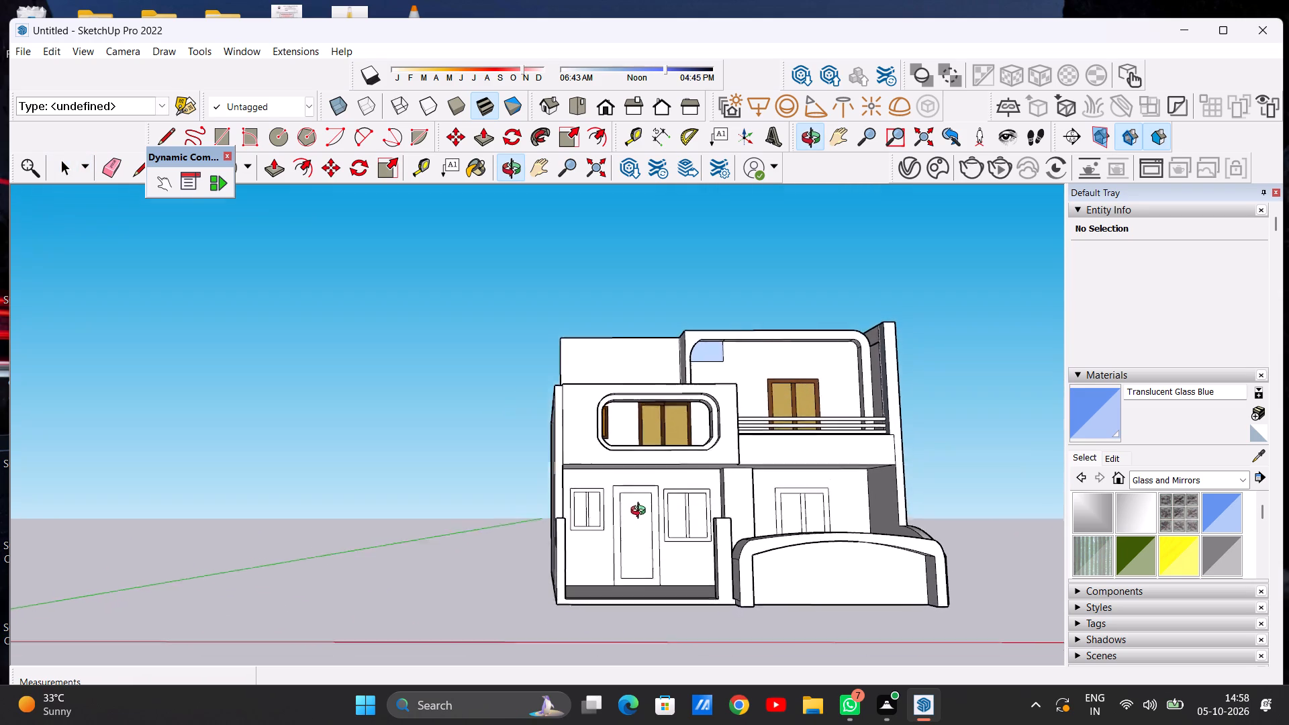
{"action": "middle_click_drag", "start_coordinate": [641, 512], "coordinate": [605, 563]}
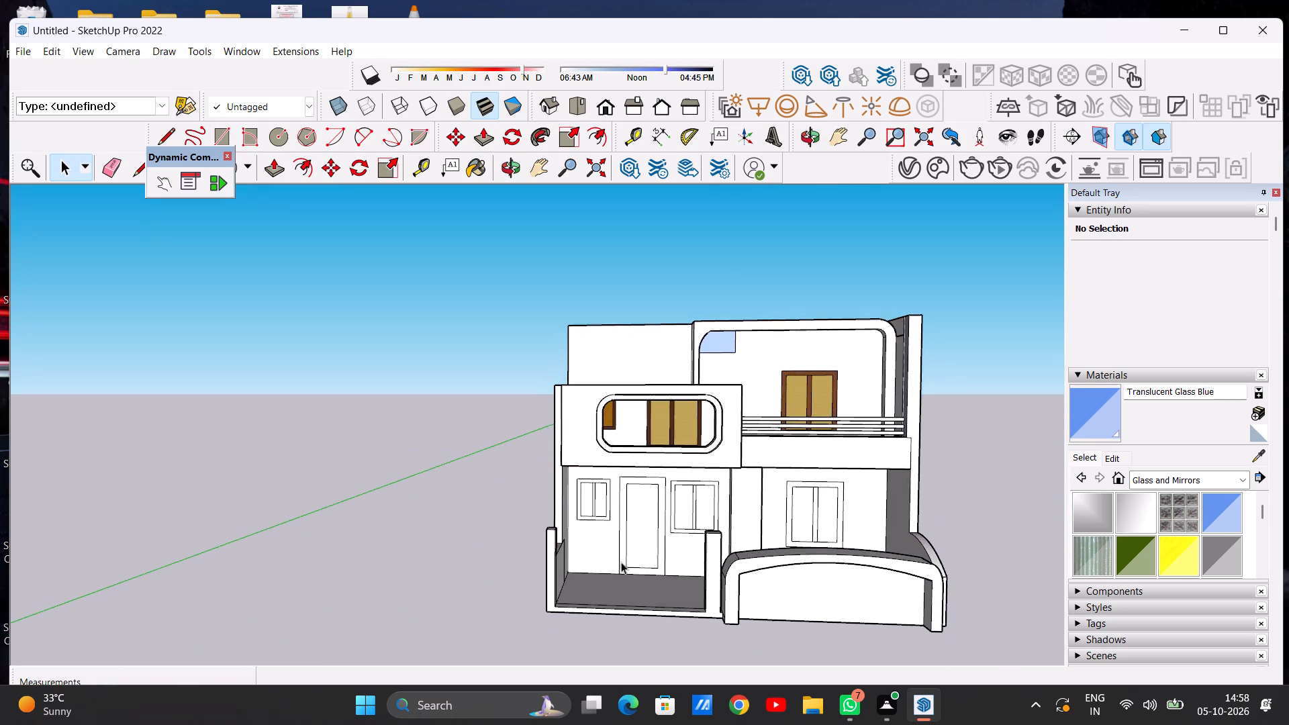
{"action": "scroll", "coordinate": [653, 565], "scroll_direction": "up", "scroll_amount": 4}
{"action": "middle_click_drag", "start_coordinate": [659, 569], "coordinate": [694, 595]}
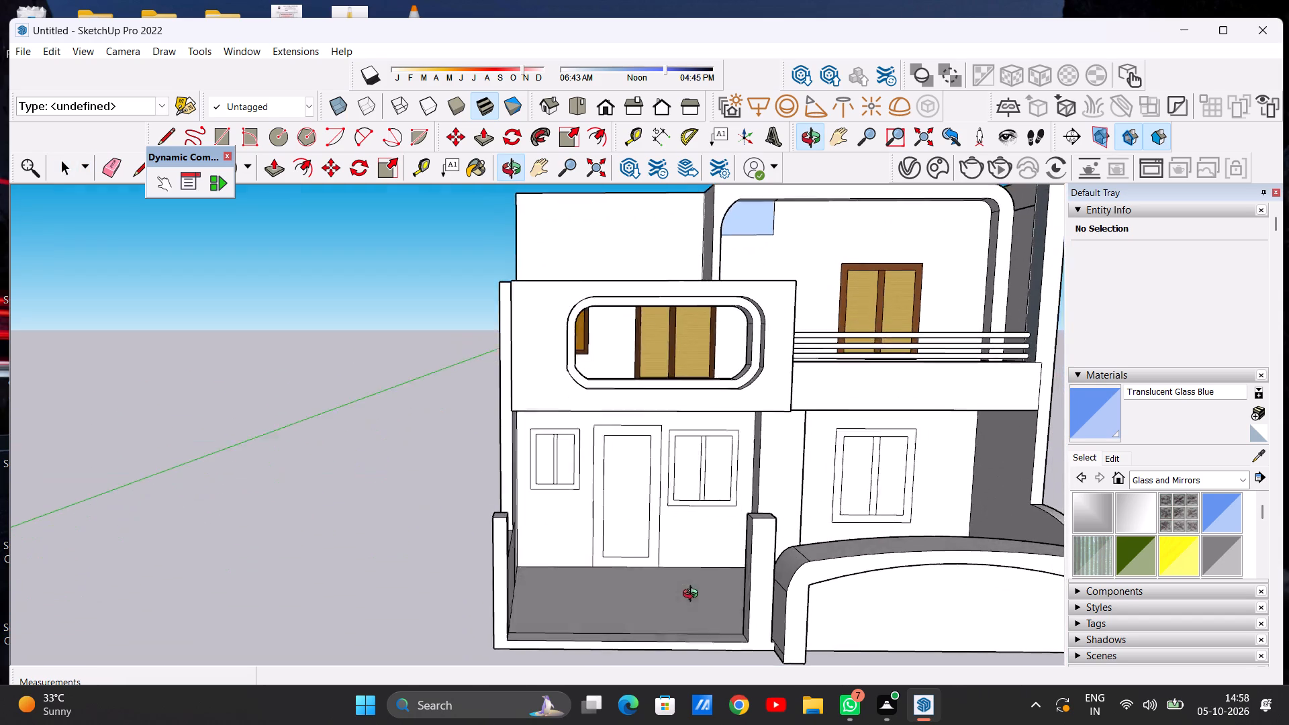
{"action": "middle_click_drag", "start_coordinate": [694, 595], "coordinate": [696, 612]}
{"action": "scroll", "coordinate": [724, 589], "scroll_direction": "up", "scroll_amount": 3}
{"action": "scroll", "coordinate": [483, 563], "scroll_direction": "down", "scroll_amount": 5}
{"action": "scroll", "coordinate": [599, 557], "scroll_direction": "up", "scroll_amount": 2}
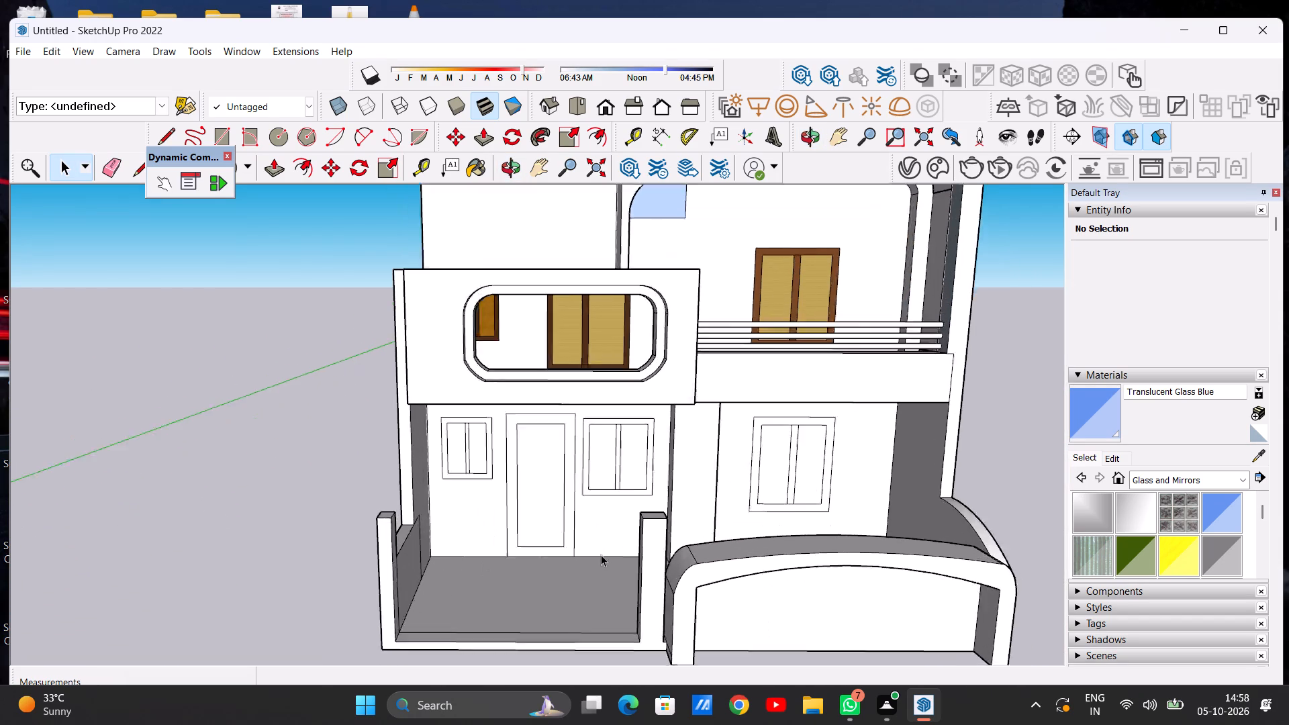
{"action": "scroll", "coordinate": [601, 554], "scroll_direction": "up", "scroll_amount": 2}
{"action": "scroll", "coordinate": [642, 554], "scroll_direction": "down", "scroll_amount": 4}
{"action": "scroll", "coordinate": [638, 552], "scroll_direction": "up", "scroll_amount": 3}
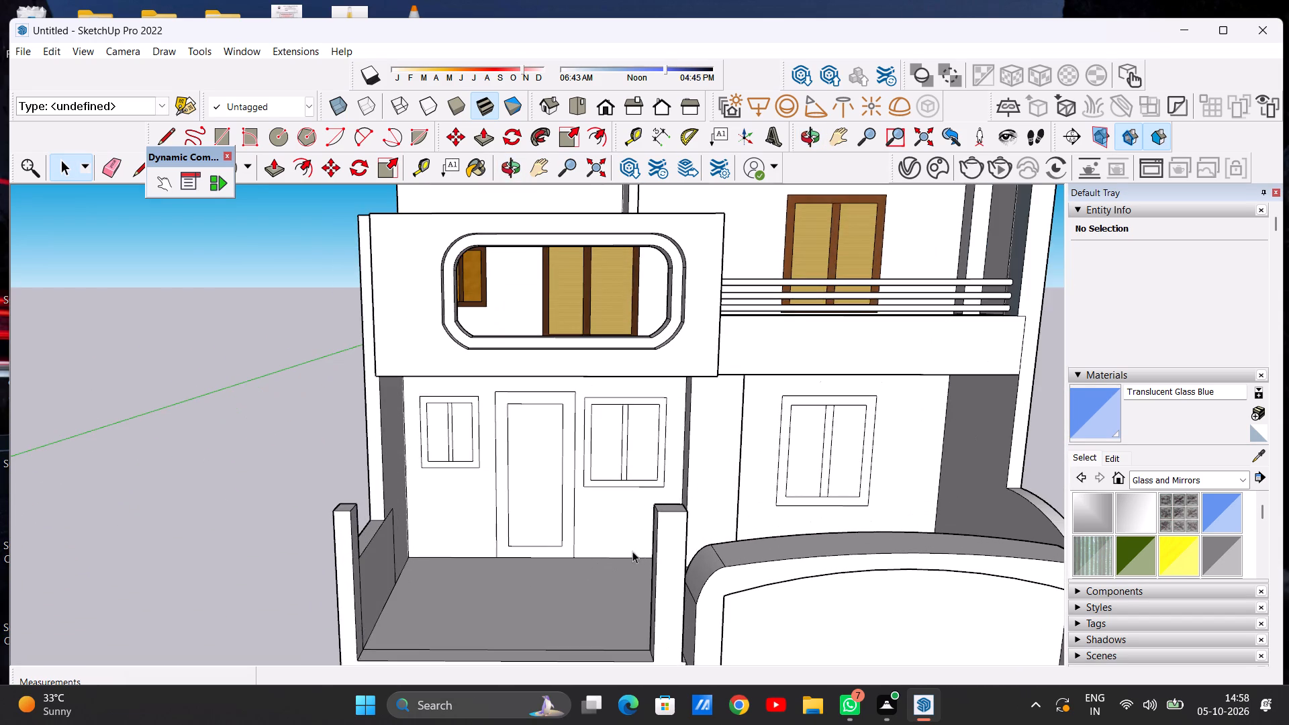
Push/Pull the top face of the gate pillar beside the curved boundary wall up by about 3' 6 15/16".
{"action": "scroll", "coordinate": [600, 542], "scroll_direction": "down", "scroll_amount": 2}
{"action": "middle_click_drag", "start_coordinate": [587, 506], "coordinate": [587, 571]}
{"action": "scroll", "coordinate": [665, 559], "scroll_direction": "up", "scroll_amount": 4}
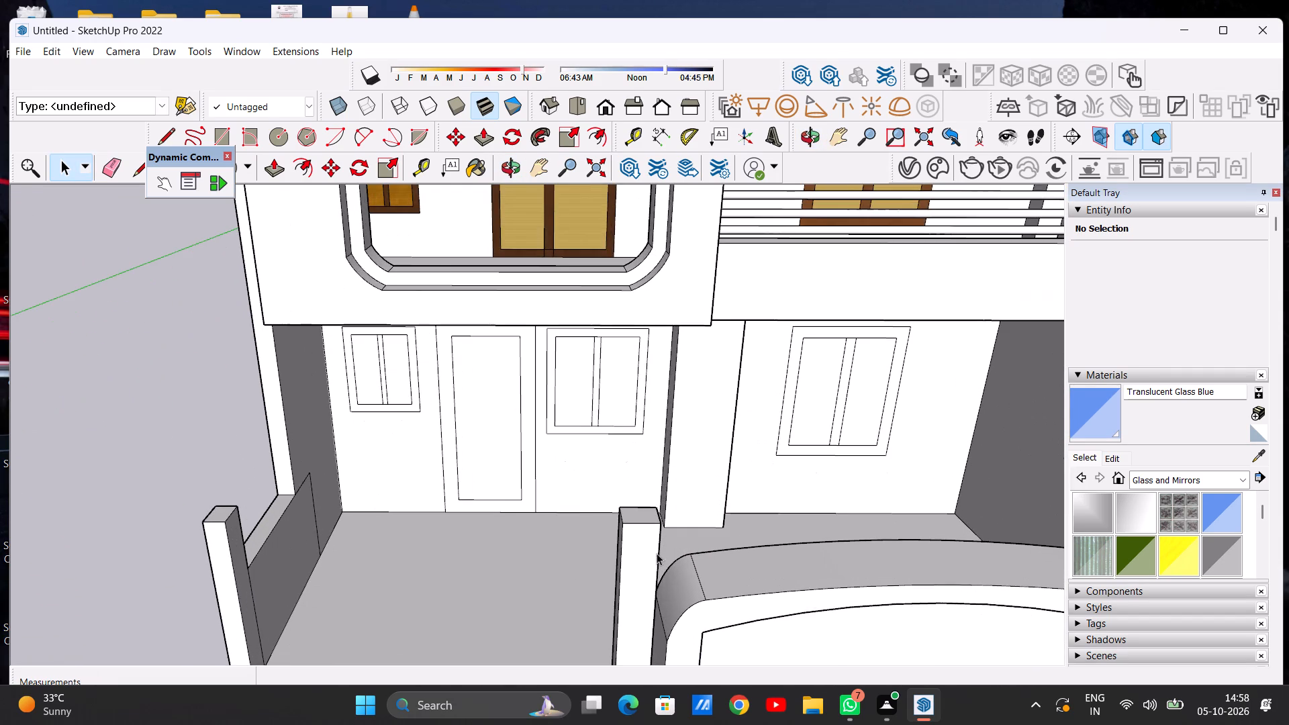
{"action": "scroll", "coordinate": [651, 542], "scroll_direction": "up", "scroll_amount": 1}
{"action": "key", "text": "p"}
{"action": "middle_click_drag", "start_coordinate": [643, 513], "coordinate": [643, 574]}
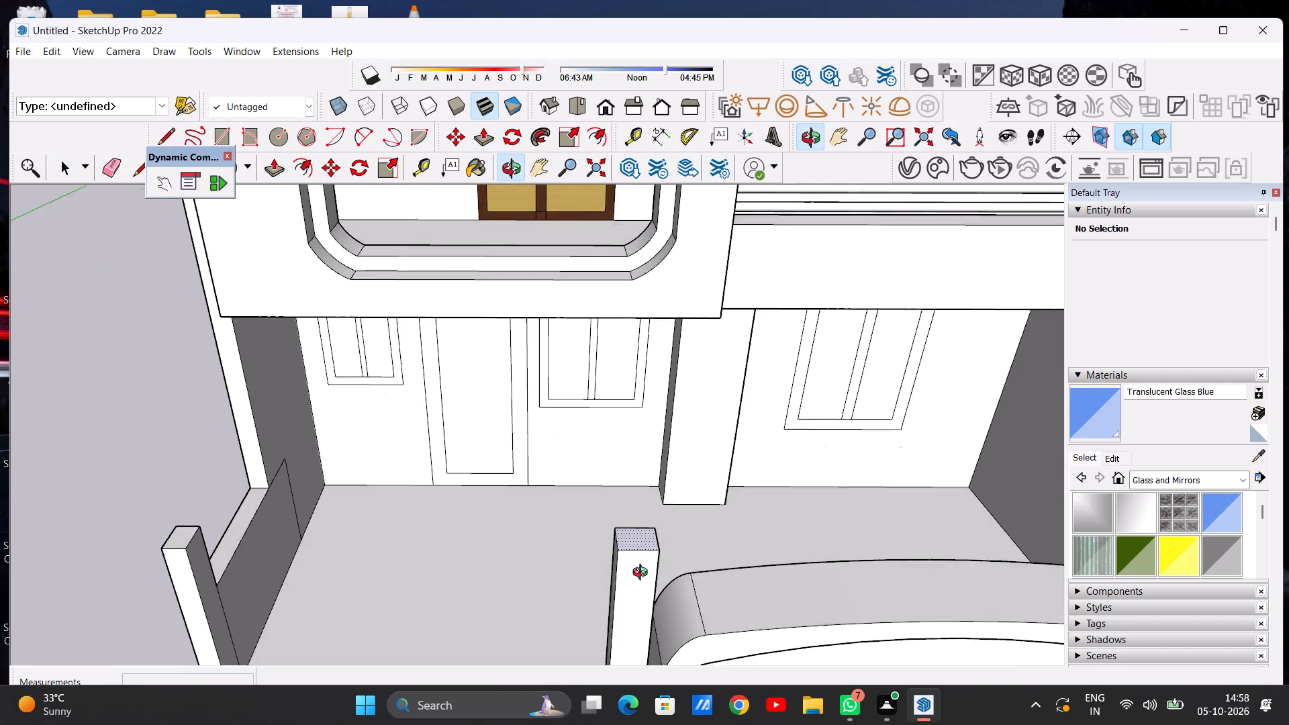
{"action": "middle_click_drag", "start_coordinate": [643, 574], "coordinate": [643, 582]}
{"action": "scroll", "coordinate": [641, 567], "scroll_direction": "up", "scroll_amount": 4}
{"action": "left_click", "coordinate": [639, 547]}
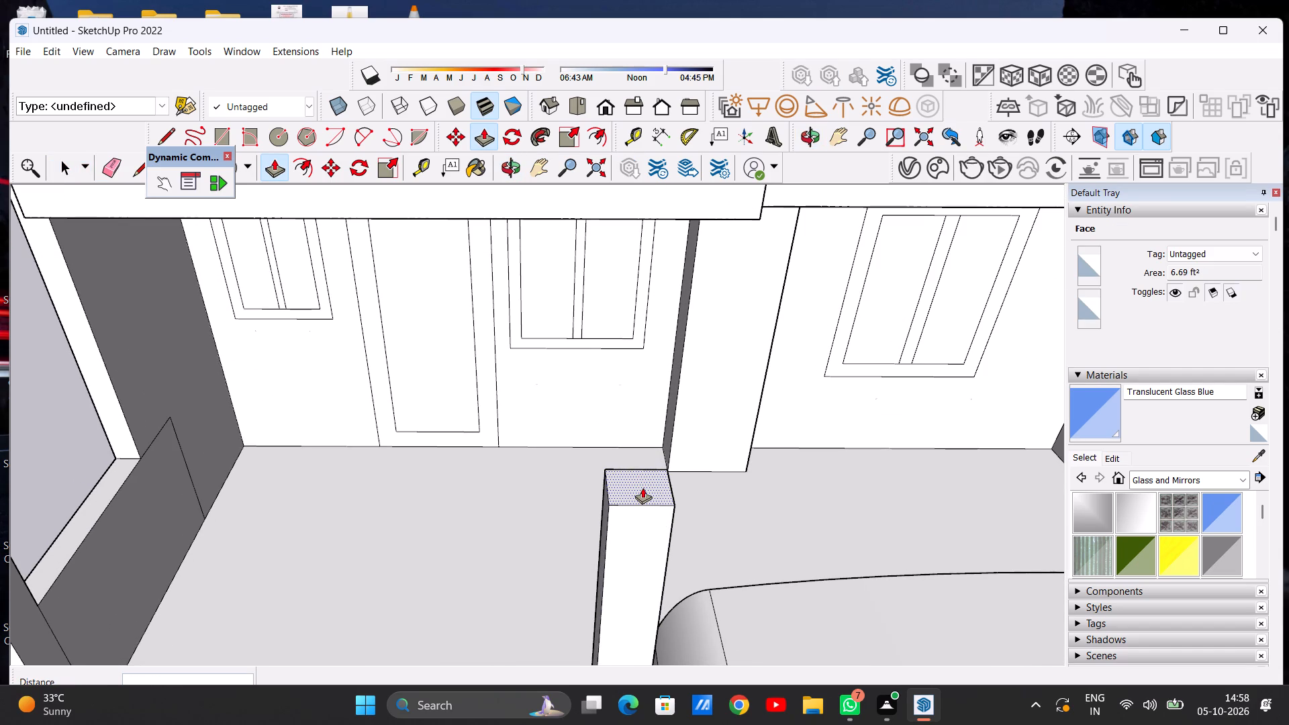
{"action": "left_click", "coordinate": [642, 487]}
Raise the porch's outer-corner gate pillar by about 3' 6 15/16" to match the height of the pillar beside the curved wall.
{"action": "scroll", "coordinate": [636, 563], "scroll_direction": "down", "scroll_amount": 15}
{"action": "middle_click_drag", "start_coordinate": [521, 577], "coordinate": [543, 522]}
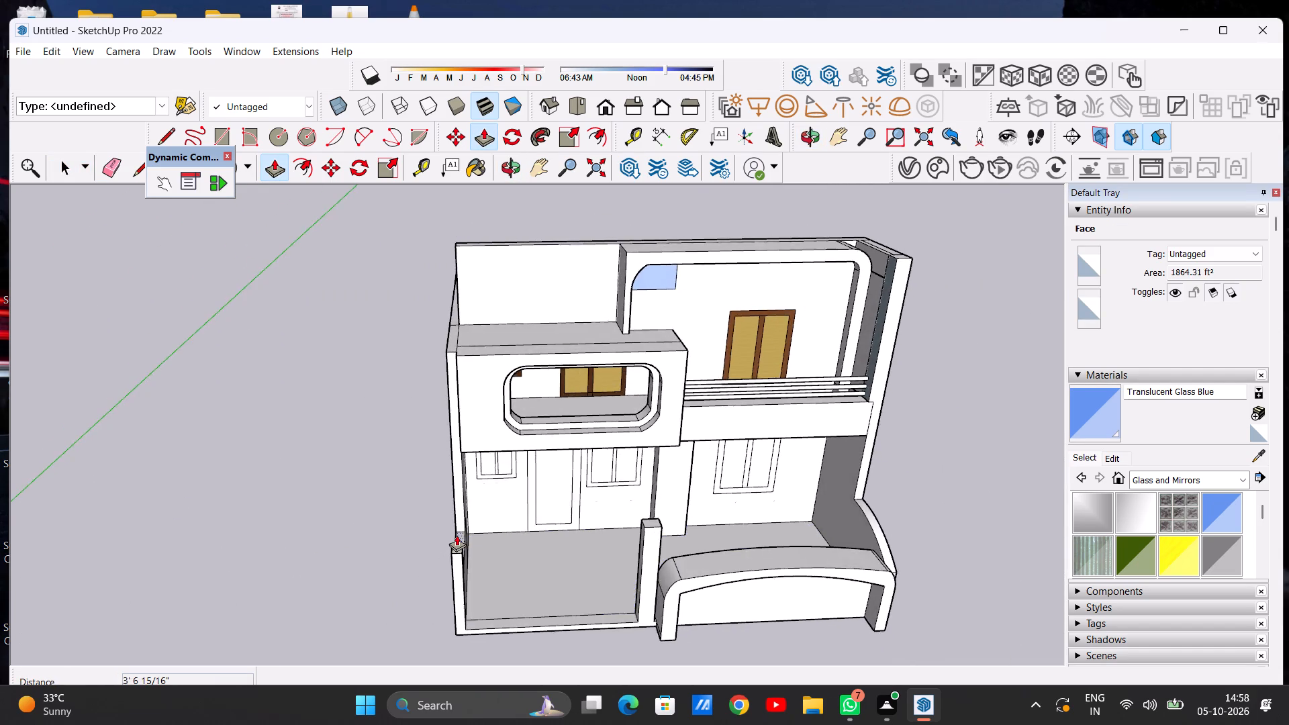
{"action": "scroll", "coordinate": [457, 535], "scroll_direction": "up", "scroll_amount": 13}
{"action": "left_click", "coordinate": [456, 594]}
{"action": "scroll", "coordinate": [473, 522], "scroll_direction": "down", "scroll_amount": 8}
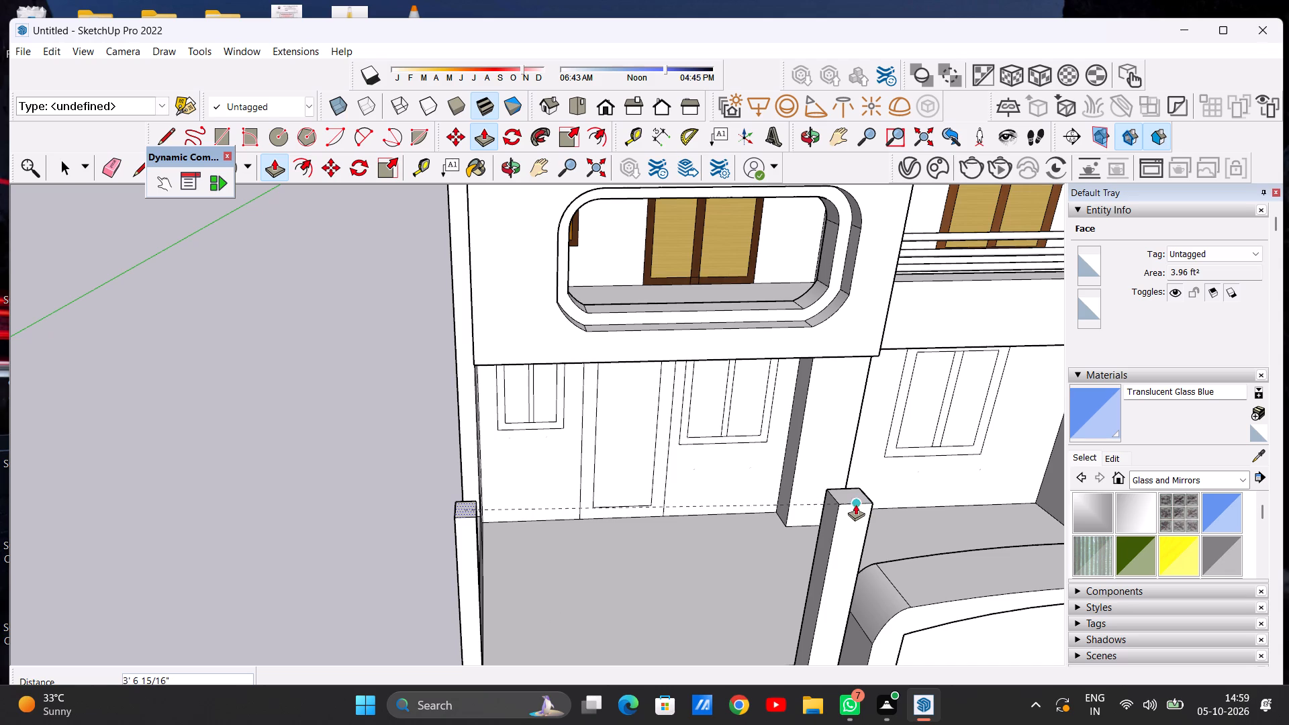
{"action": "left_click", "coordinate": [841, 501]}
{"action": "key", "text": "space"}
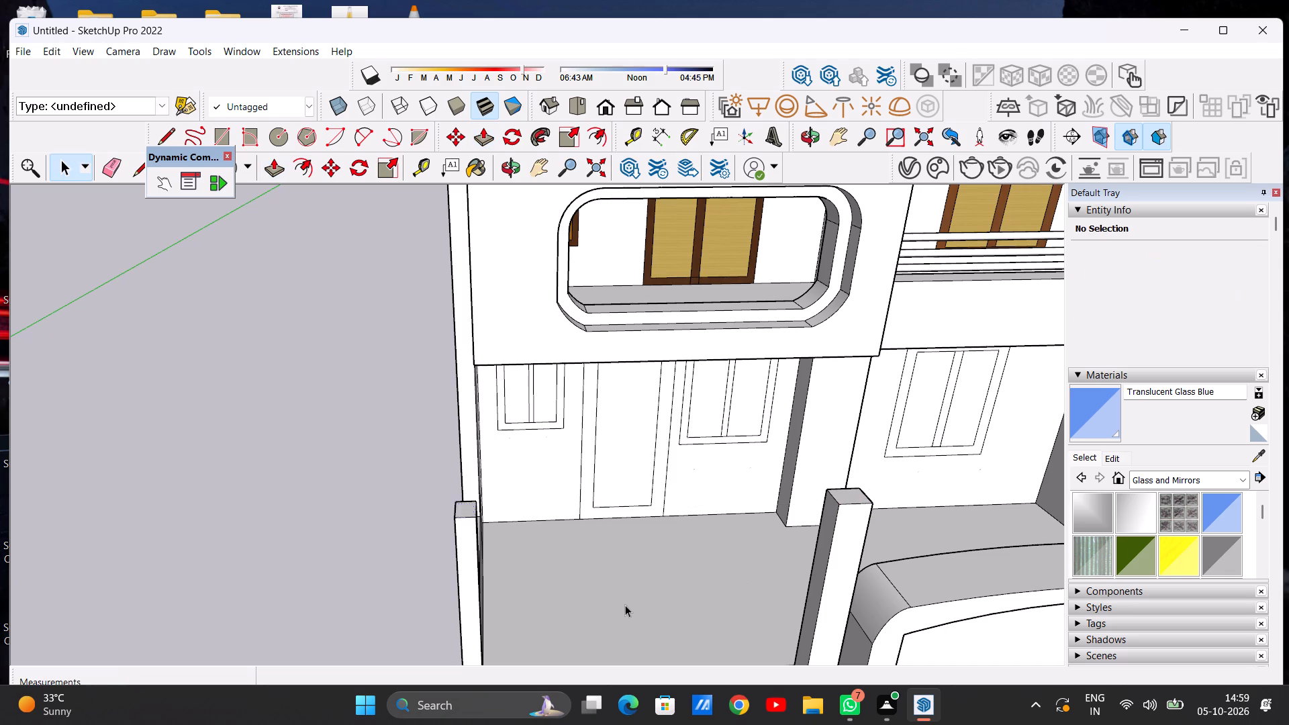
Check the two raised gate pillars against the front facade, viewing the porch from a distance and up close.
{"action": "scroll", "coordinate": [618, 596], "scroll_direction": "down", "scroll_amount": 11}
{"action": "middle_click_drag", "start_coordinate": [630, 581], "coordinate": [588, 493]}
{"action": "scroll", "coordinate": [640, 537], "scroll_direction": "up", "scroll_amount": 5}
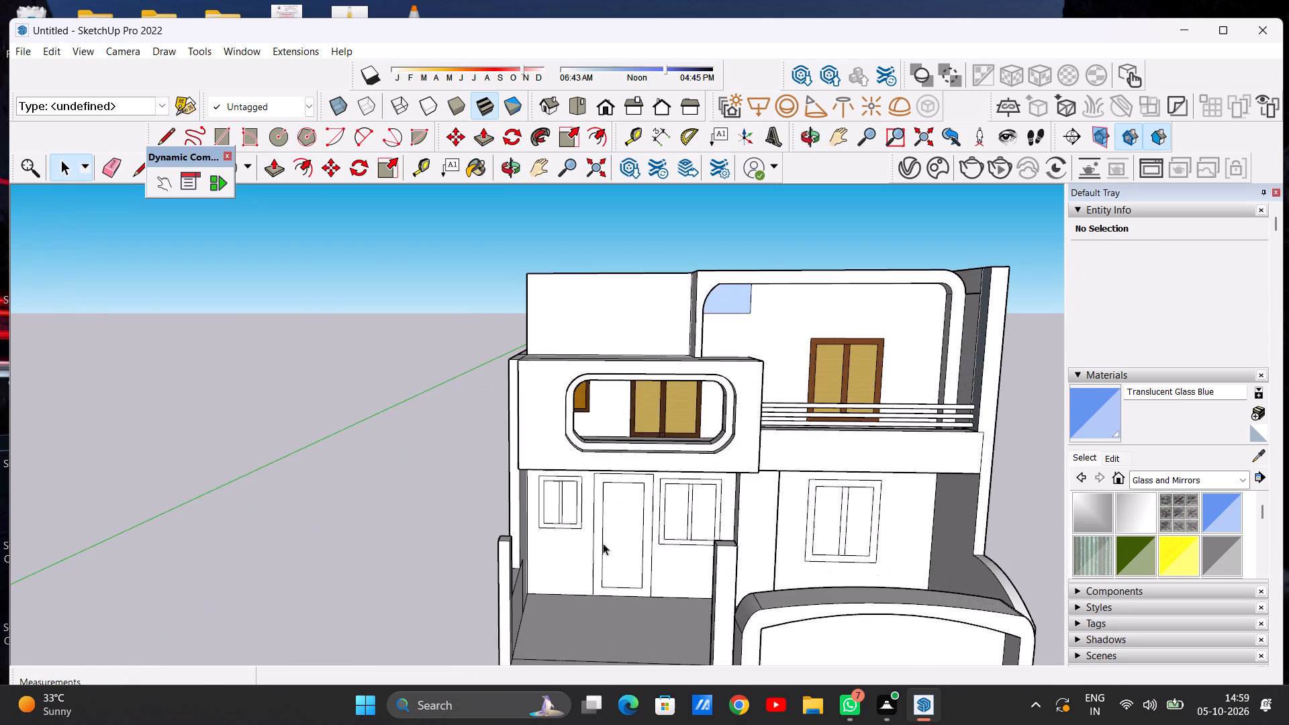
{"action": "scroll", "coordinate": [563, 581], "scroll_direction": "down", "scroll_amount": 6}
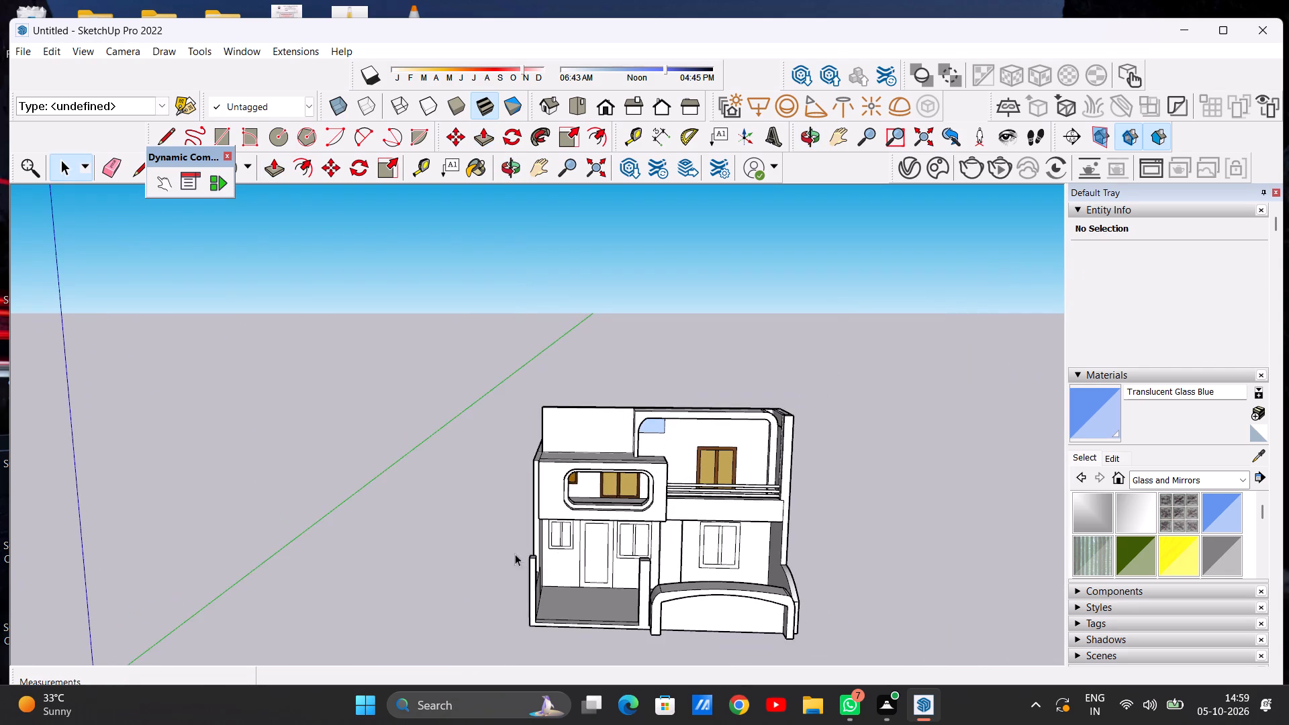
{"action": "middle_click_drag", "start_coordinate": [468, 577], "coordinate": [458, 526]}
{"action": "scroll", "coordinate": [689, 560], "scroll_direction": "up", "scroll_amount": 4}
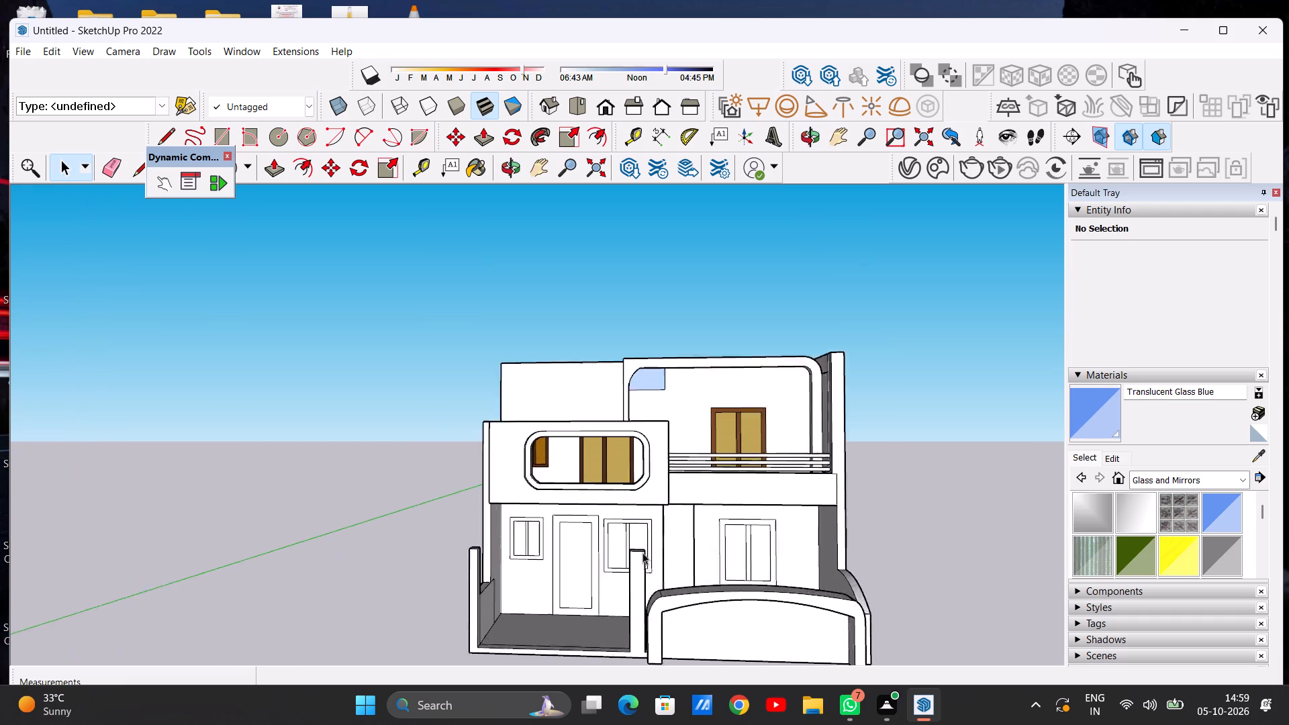
{"action": "scroll", "coordinate": [642, 552], "scroll_direction": "up", "scroll_amount": 6}
{"action": "middle_click_drag", "start_coordinate": [596, 581], "coordinate": [834, 540]}
{"action": "middle_click_drag", "start_coordinate": [829, 543], "coordinate": [618, 585]}
{"action": "scroll", "coordinate": [655, 586], "scroll_direction": "down", "scroll_amount": 9}
Review the porch and both gate pillars from the front, from the side and from slightly above.
{"action": "middle_click_drag", "start_coordinate": [444, 583], "coordinate": [439, 620]}
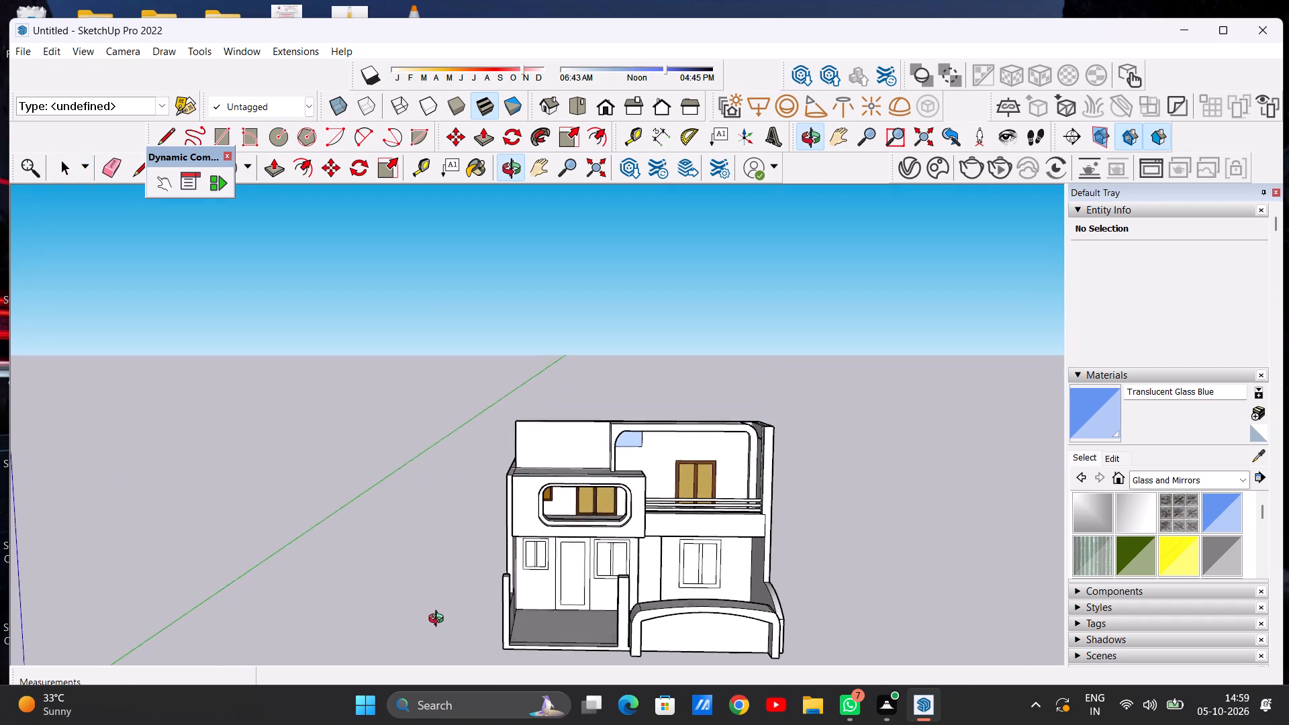
{"action": "middle_click_drag", "start_coordinate": [439, 620], "coordinate": [439, 628]}
{"action": "scroll", "coordinate": [602, 583], "scroll_direction": "up", "scroll_amount": 6}
{"action": "scroll", "coordinate": [602, 583], "scroll_direction": "down", "scroll_amount": 7}
{"action": "scroll", "coordinate": [632, 615], "scroll_direction": "up", "scroll_amount": 4}
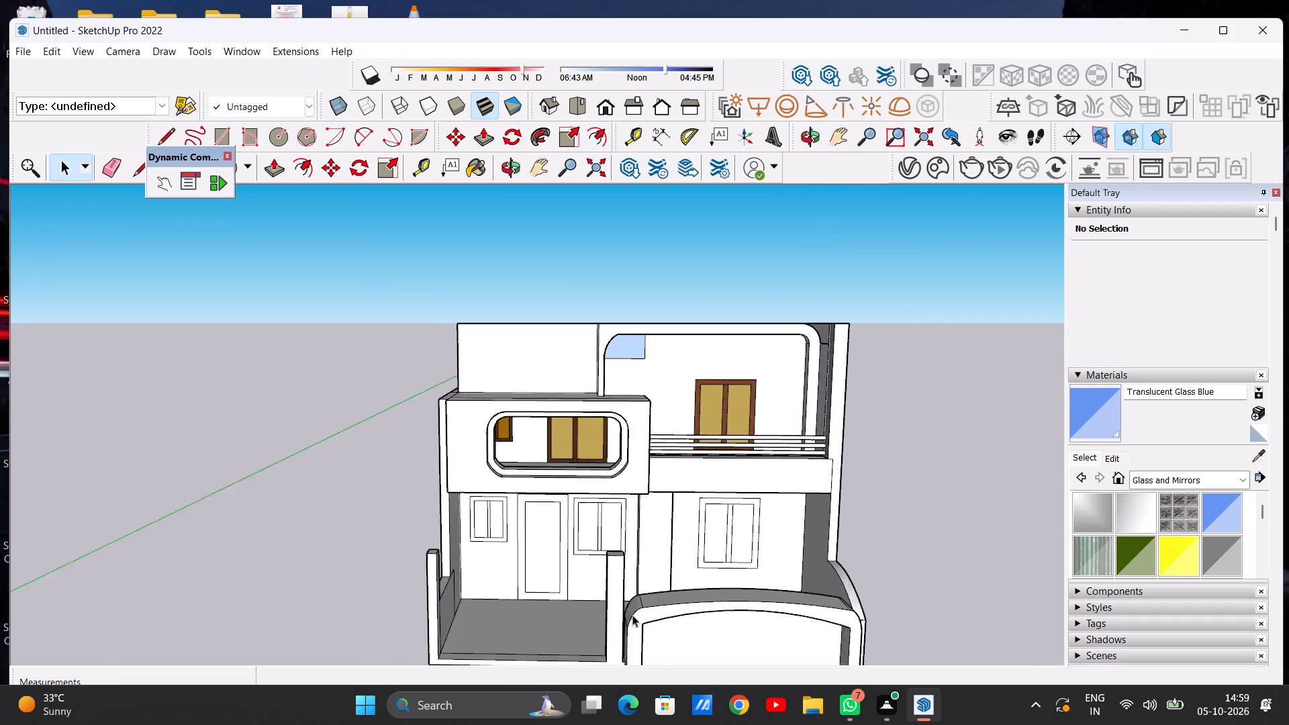
{"action": "scroll", "coordinate": [632, 615], "scroll_direction": "up", "scroll_amount": 4}
{"action": "scroll", "coordinate": [526, 629], "scroll_direction": "up", "scroll_amount": 6}
{"action": "scroll", "coordinate": [628, 608], "scroll_direction": "down", "scroll_amount": 6}
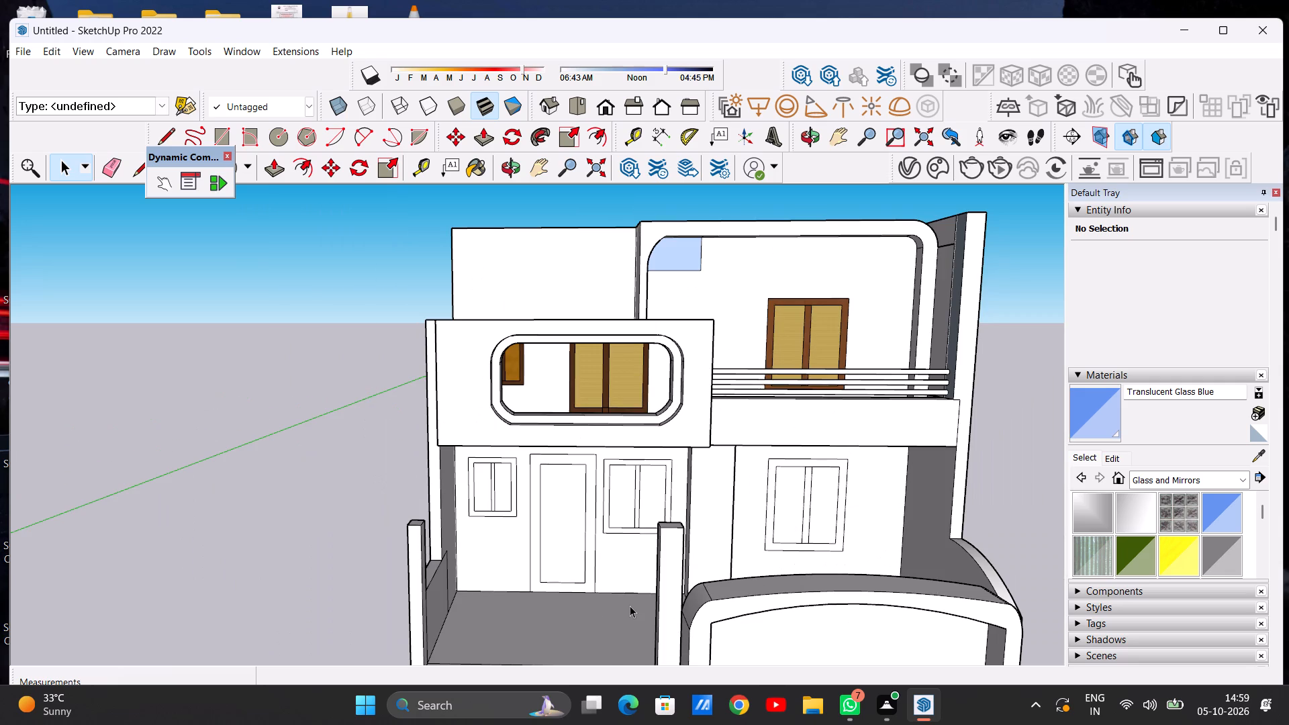
{"action": "scroll", "coordinate": [635, 603], "scroll_direction": "down", "scroll_amount": 2}
{"action": "middle_click_drag", "start_coordinate": [472, 581], "coordinate": [630, 564]}
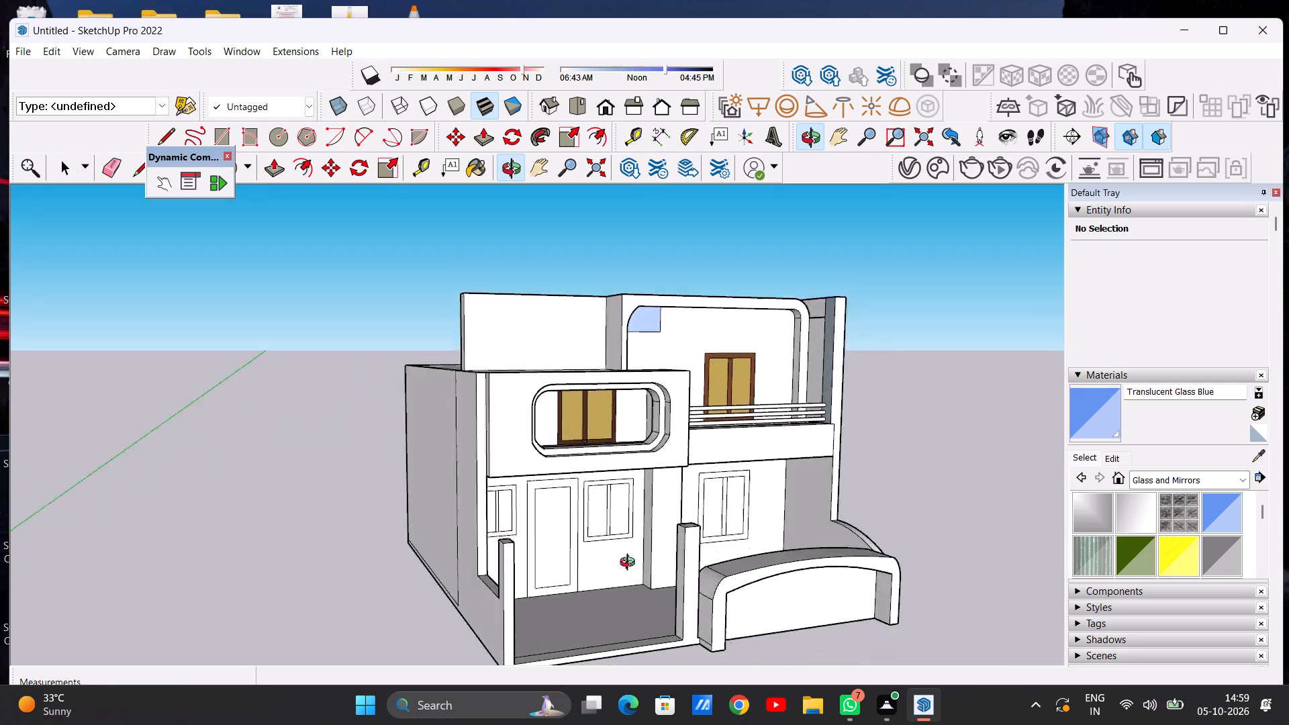
{"action": "middle_click_drag", "start_coordinate": [630, 564], "coordinate": [767, 536]}
{"action": "middle_click_drag", "start_coordinate": [752, 536], "coordinate": [506, 603]}
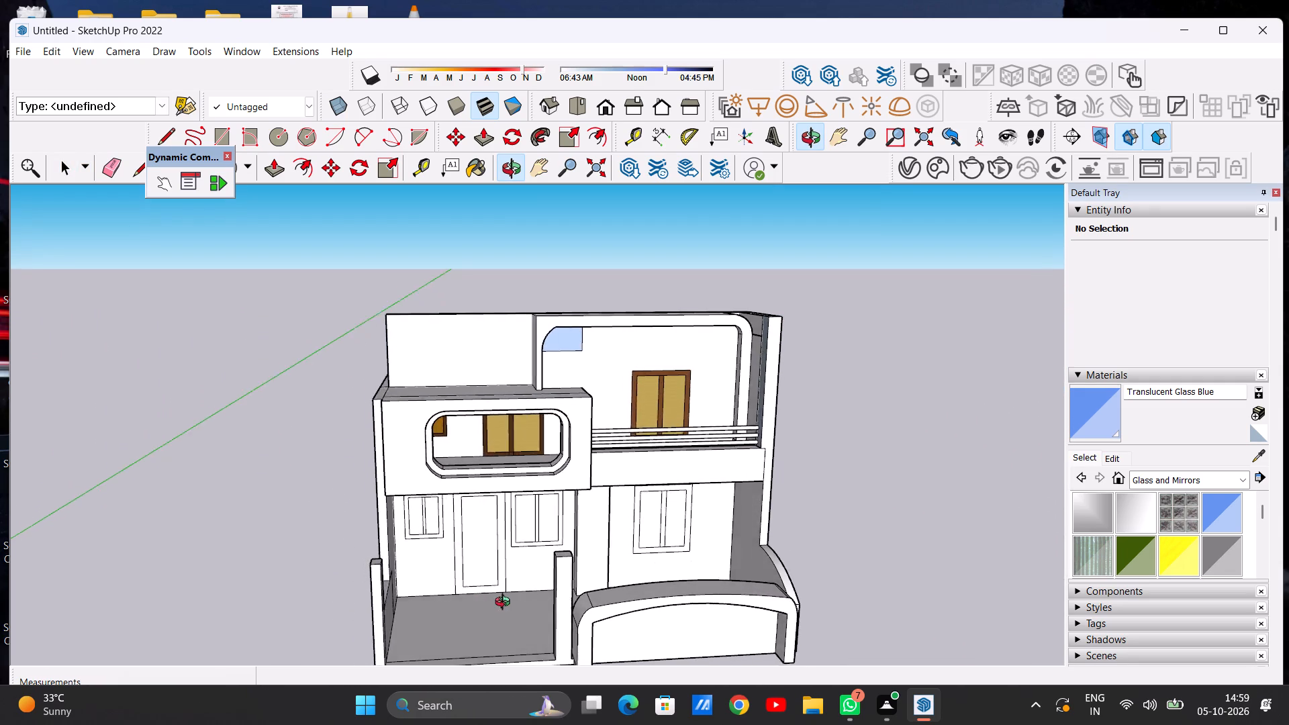
{"action": "middle_click_drag", "start_coordinate": [506, 603], "coordinate": [518, 606]}
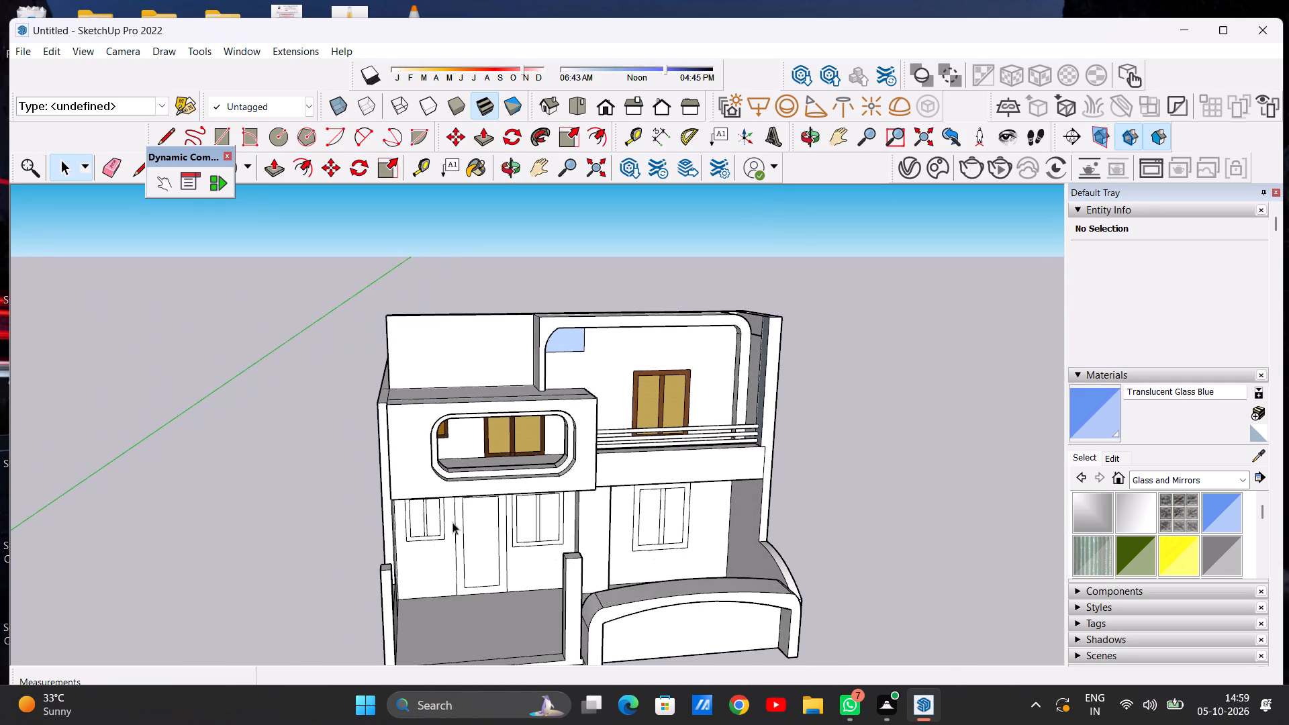
Draw two parallel lines, each about 1' 7 11/16" long, across the top face of the porch's outer-corner gate pillar.
{"action": "scroll", "coordinate": [452, 522], "scroll_direction": "down", "scroll_amount": 2}
{"action": "middle_click_drag", "start_coordinate": [408, 532], "coordinate": [410, 608]}
{"action": "scroll", "coordinate": [426, 576], "scroll_direction": "up", "scroll_amount": 6}
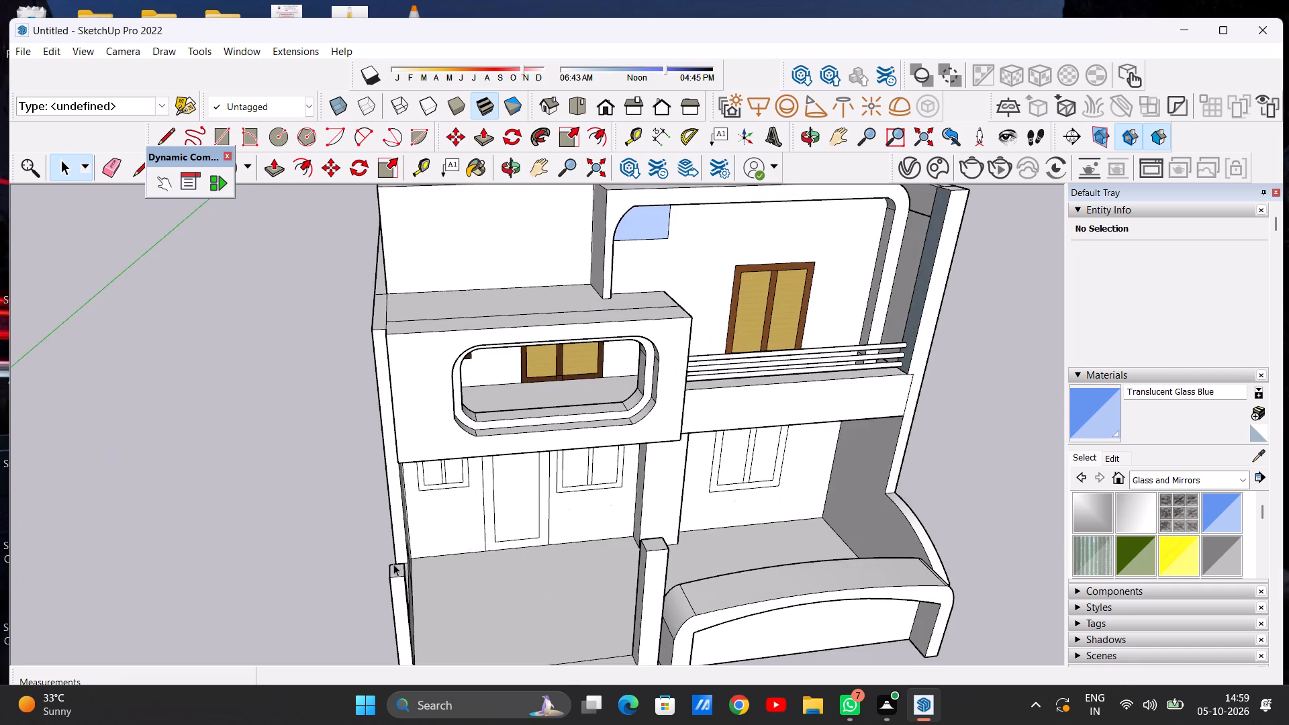
{"action": "middle_click_drag", "start_coordinate": [388, 572], "coordinate": [369, 630]}
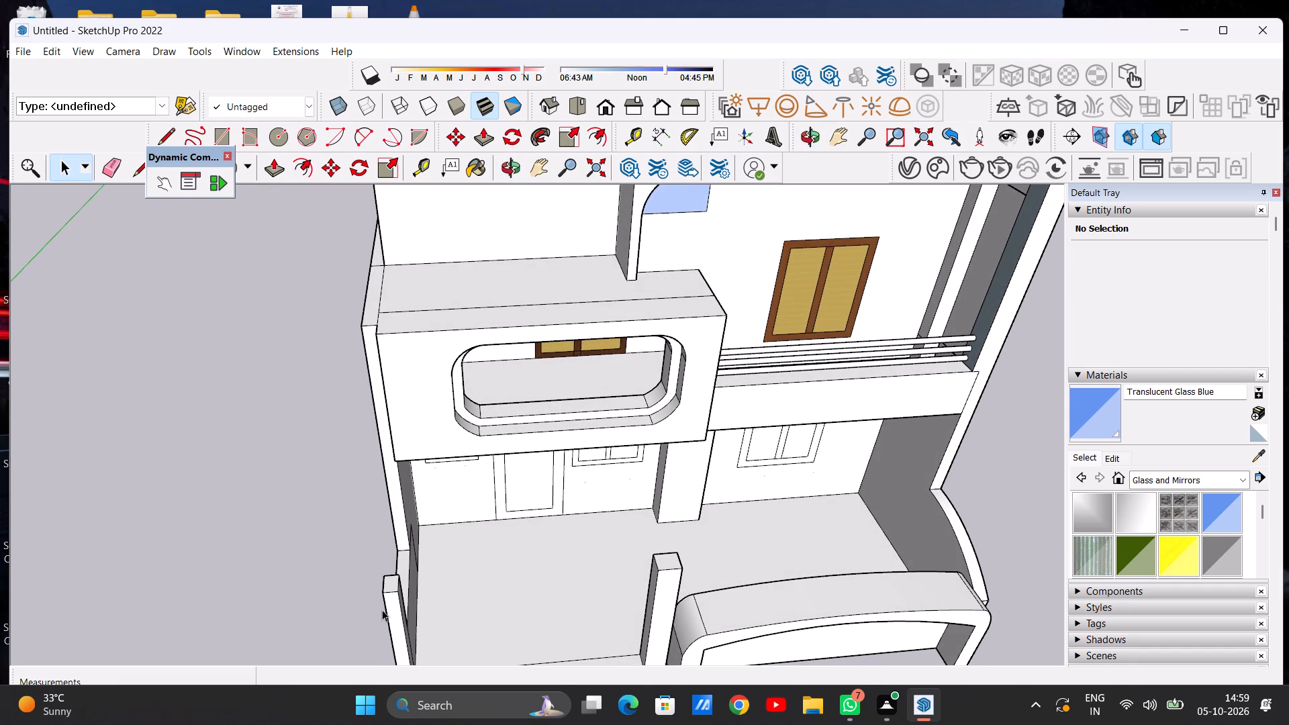
{"action": "middle_click_drag", "start_coordinate": [381, 610], "coordinate": [364, 642]}
{"action": "scroll", "coordinate": [364, 642], "scroll_direction": "up", "scroll_amount": 1}
{"action": "scroll", "coordinate": [397, 595], "scroll_direction": "up", "scroll_amount": 8}
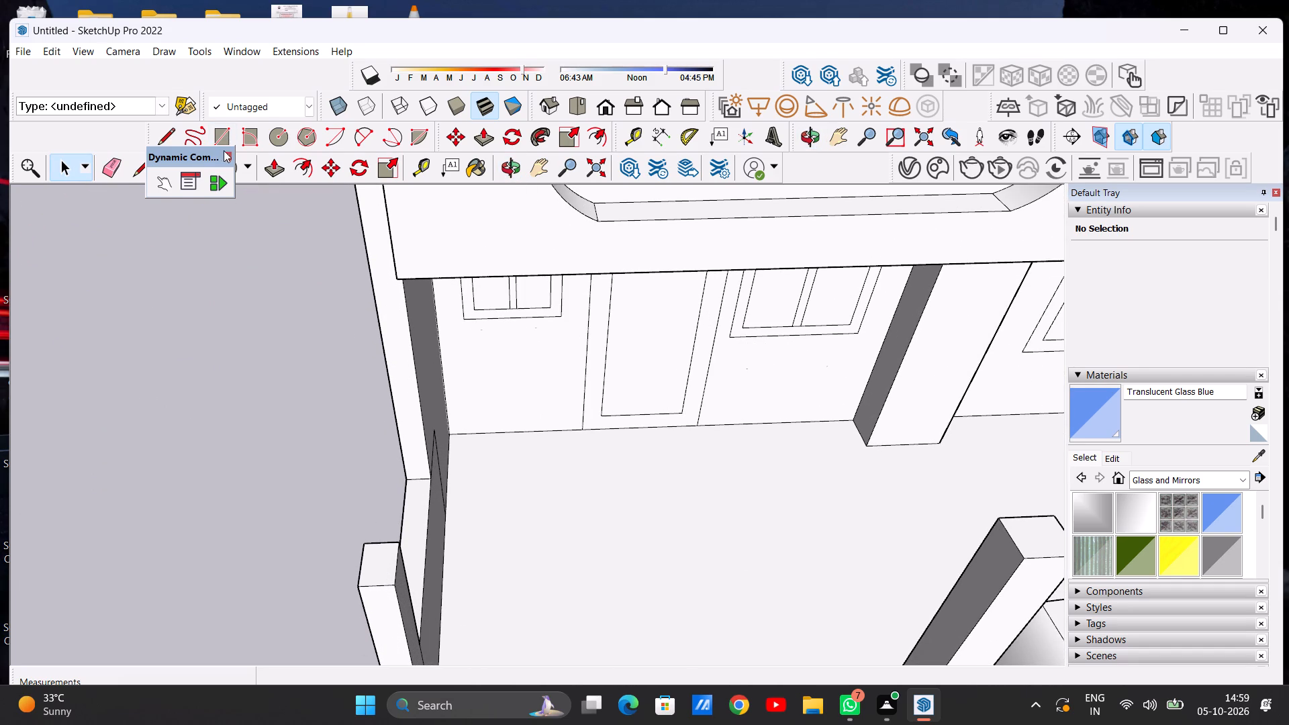
{"action": "left_click", "coordinate": [173, 135]}
{"action": "scroll", "coordinate": [364, 573], "scroll_direction": "up", "scroll_amount": 3}
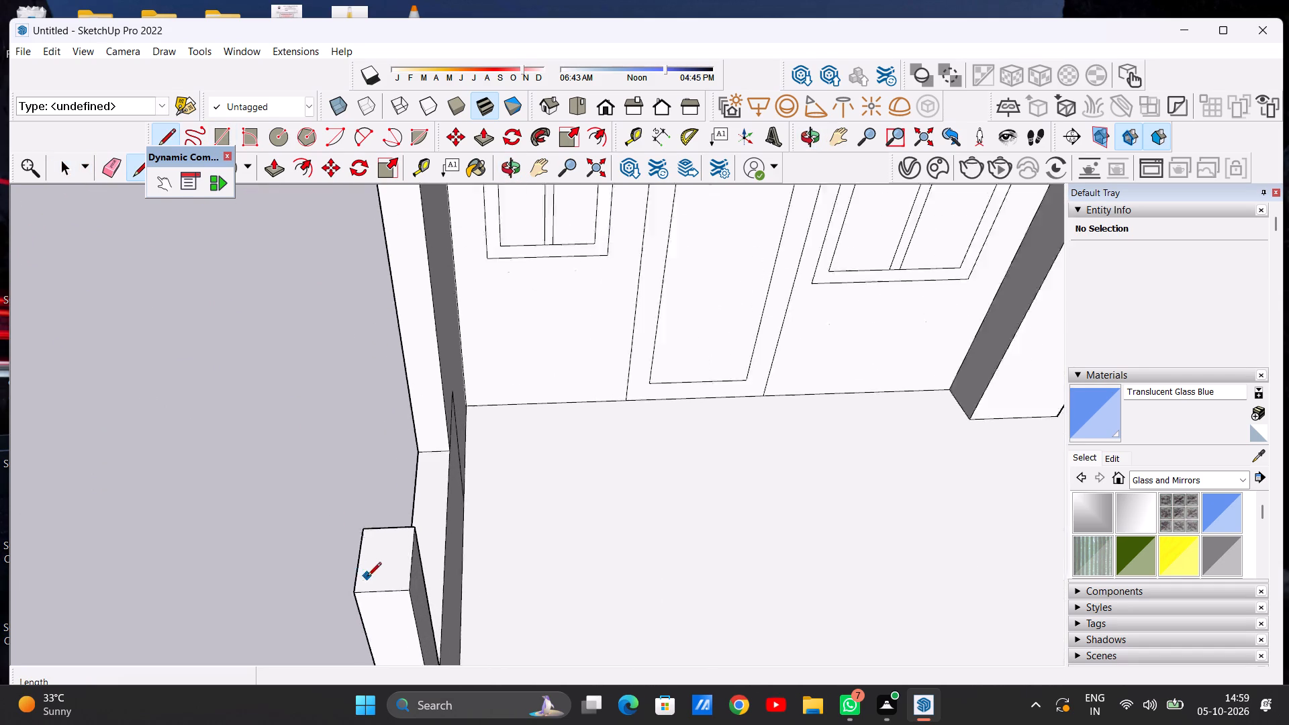
{"action": "scroll", "coordinate": [367, 577], "scroll_direction": "up", "scroll_amount": 4}
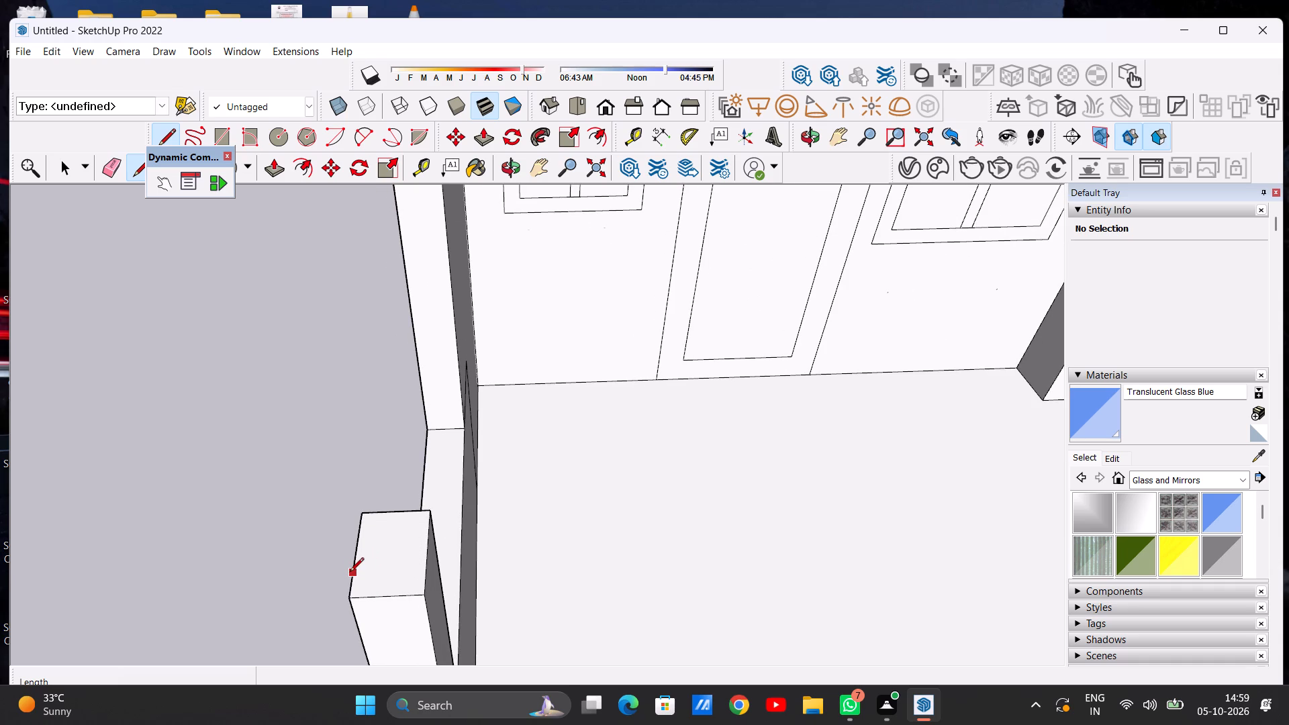
{"action": "left_click", "coordinate": [350, 573]}
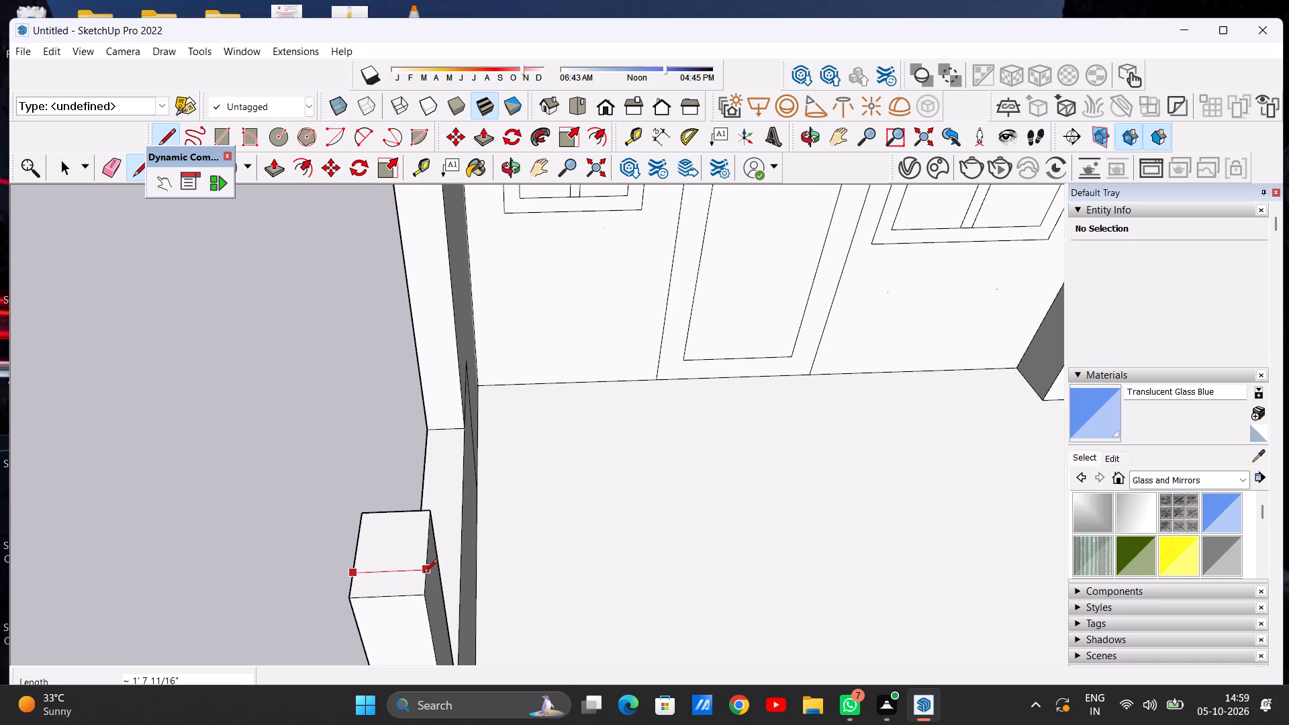
{"action": "left_click", "coordinate": [423, 574]}
{"action": "left_click", "coordinate": [356, 544]}
{"action": "left_click", "coordinate": [427, 544]}
{"action": "key", "text": "space"}
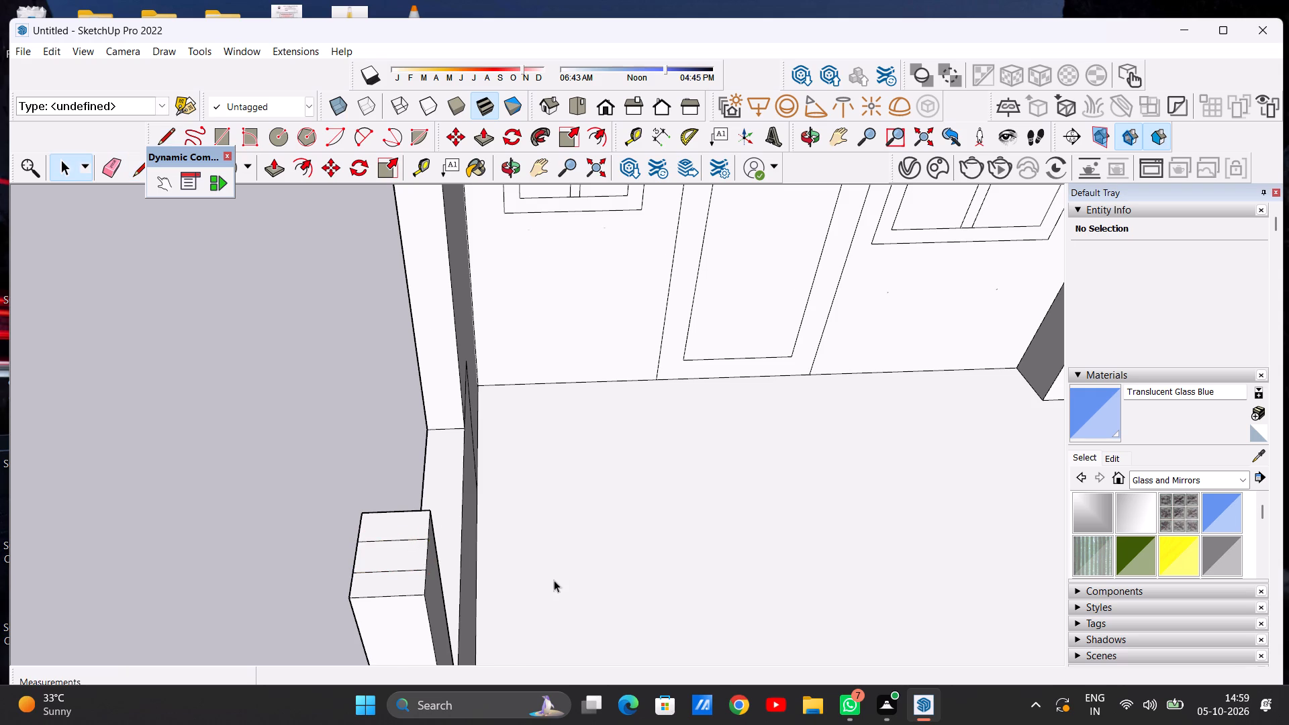
Draw two parallel lines across the top face of the gate pillar beside the curved wall.
{"action": "scroll", "coordinate": [554, 580], "scroll_direction": "down", "scroll_amount": 12}
{"action": "scroll", "coordinate": [844, 582], "scroll_direction": "up", "scroll_amount": 6}
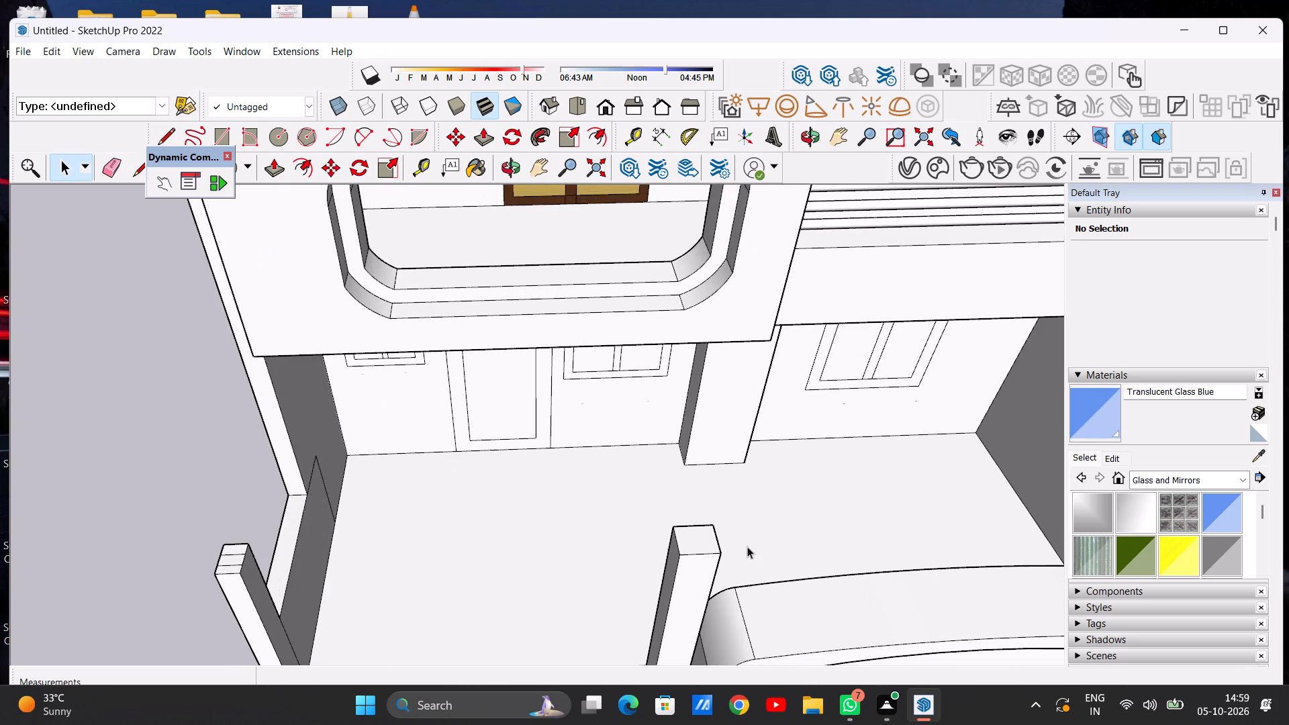
{"action": "scroll", "coordinate": [714, 546], "scroll_direction": "up", "scroll_amount": 3}
{"action": "middle_click_drag", "start_coordinate": [702, 544], "coordinate": [675, 593]}
{"action": "key", "text": "l"}
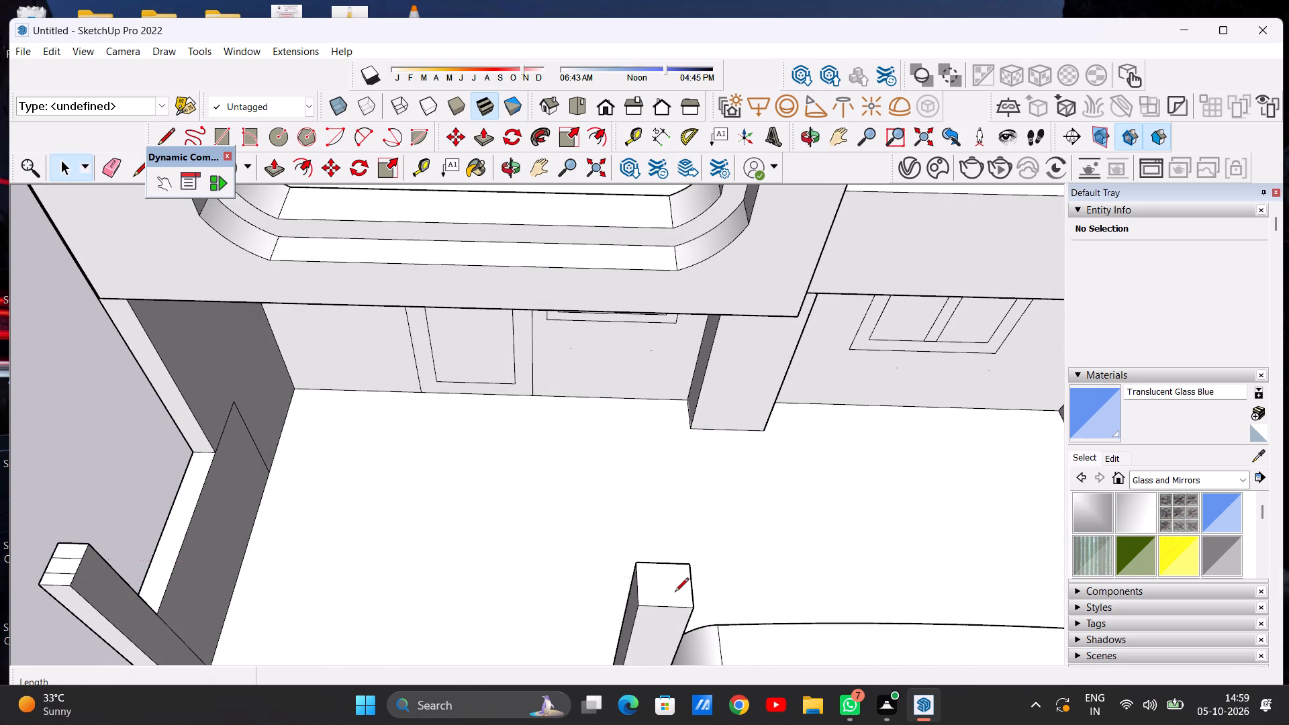
{"action": "scroll", "coordinate": [656, 568], "scroll_direction": "up", "scroll_amount": 5}
{"action": "left_click", "coordinate": [625, 582]}
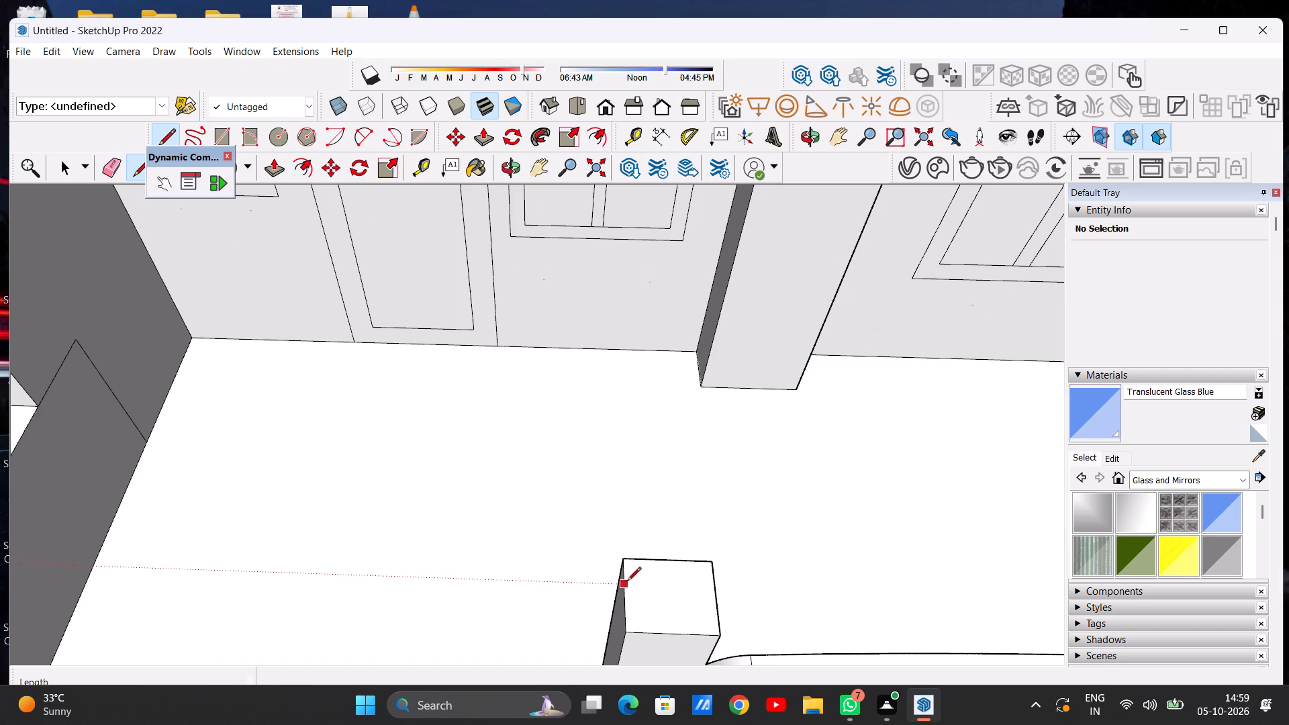
{"action": "left_click", "coordinate": [713, 584]}
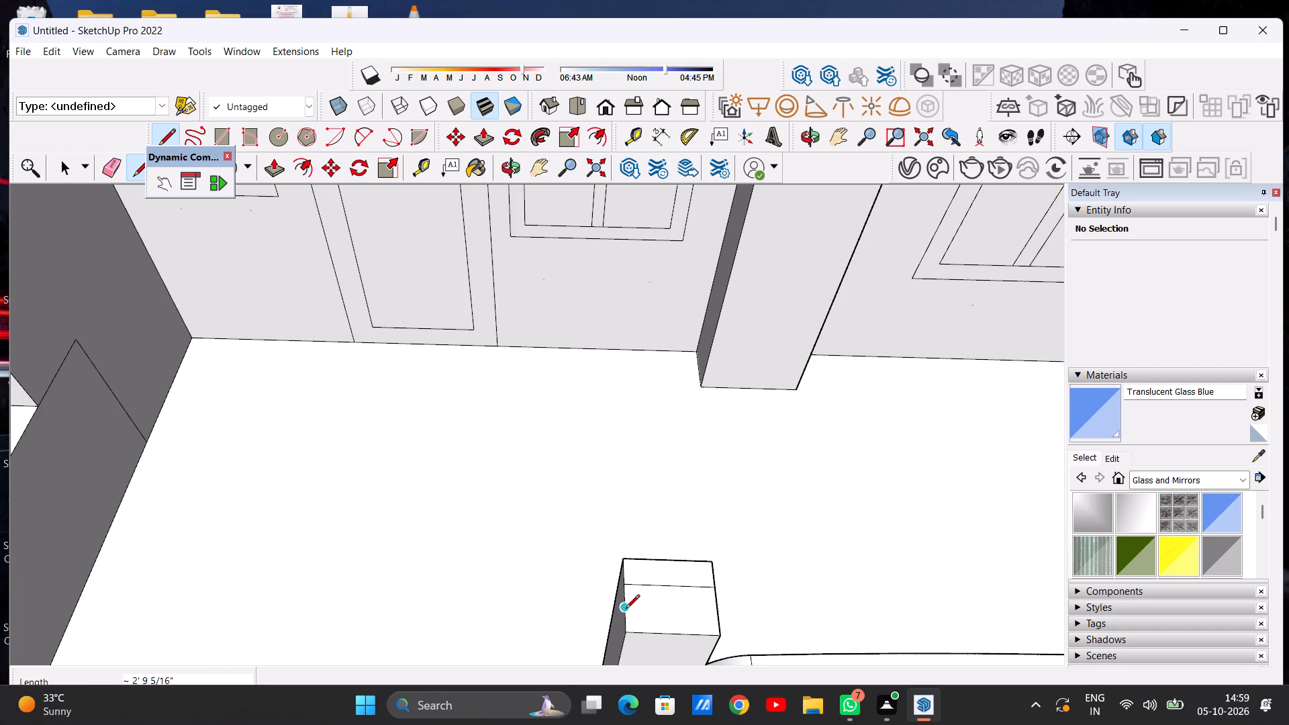
{"action": "left_click", "coordinate": [626, 610]}
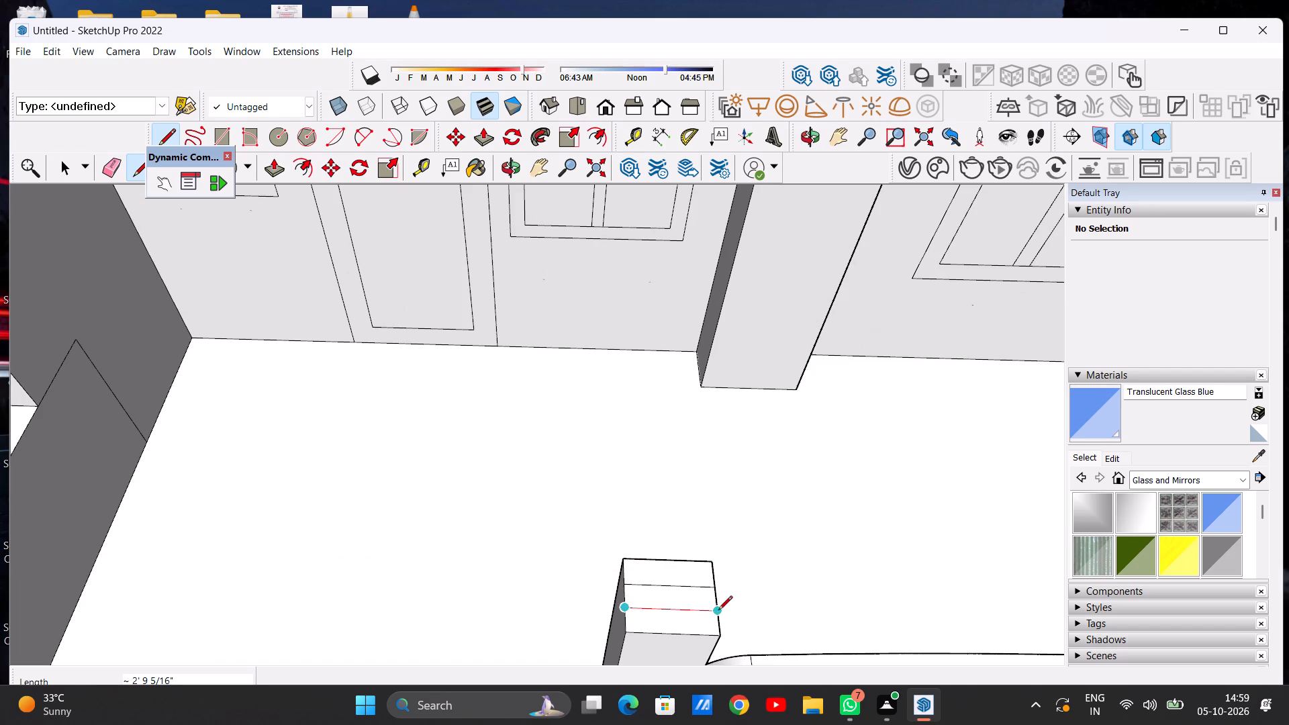
{"action": "left_click", "coordinate": [718, 611]}
{"action": "key", "text": "space"}
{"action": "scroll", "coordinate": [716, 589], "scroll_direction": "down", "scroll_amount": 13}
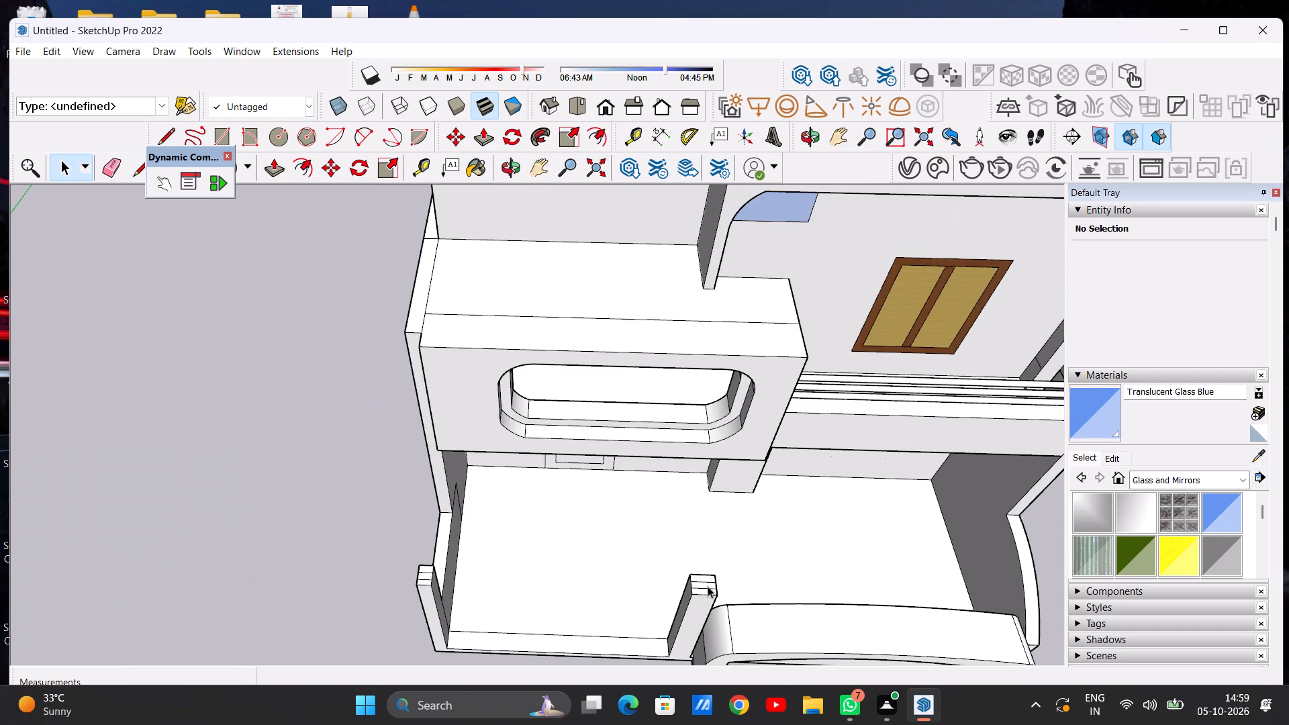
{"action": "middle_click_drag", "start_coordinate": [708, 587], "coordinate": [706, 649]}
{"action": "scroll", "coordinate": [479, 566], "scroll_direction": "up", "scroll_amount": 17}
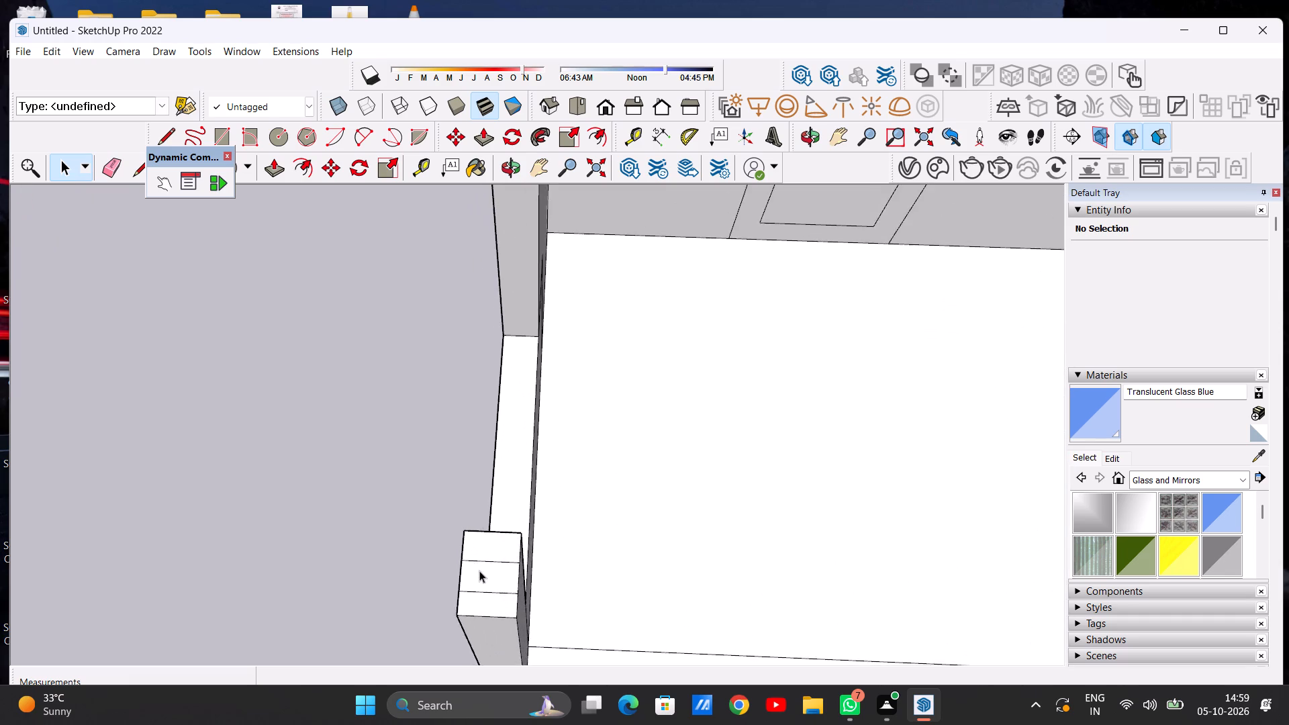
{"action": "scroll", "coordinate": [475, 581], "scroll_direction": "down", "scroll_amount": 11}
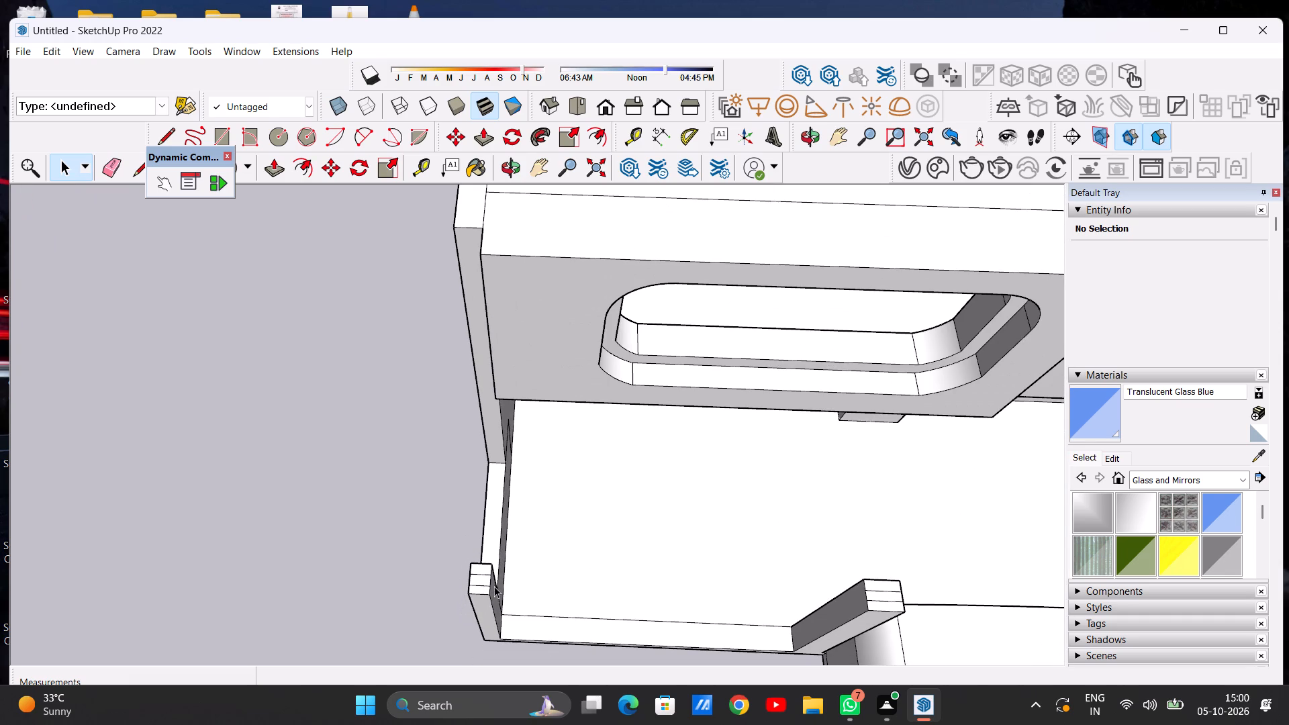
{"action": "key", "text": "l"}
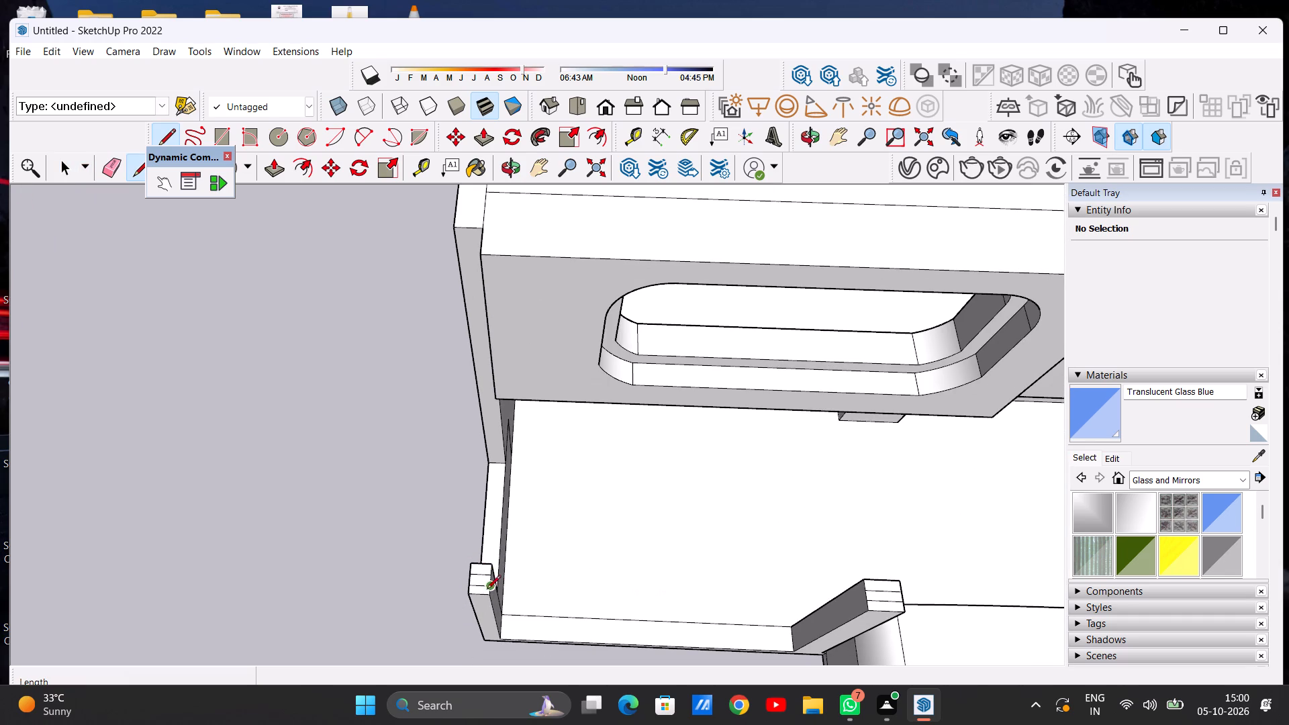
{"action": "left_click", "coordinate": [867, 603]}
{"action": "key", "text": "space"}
Push/Pull the middle strip on top of the porch's outer-corner gate pillar upward by about 1' 1/8".
{"action": "scroll", "coordinate": [651, 565], "scroll_direction": "down", "scroll_amount": 4}
{"action": "scroll", "coordinate": [571, 599], "scroll_direction": "up", "scroll_amount": 9}
{"action": "key", "text": "p"}
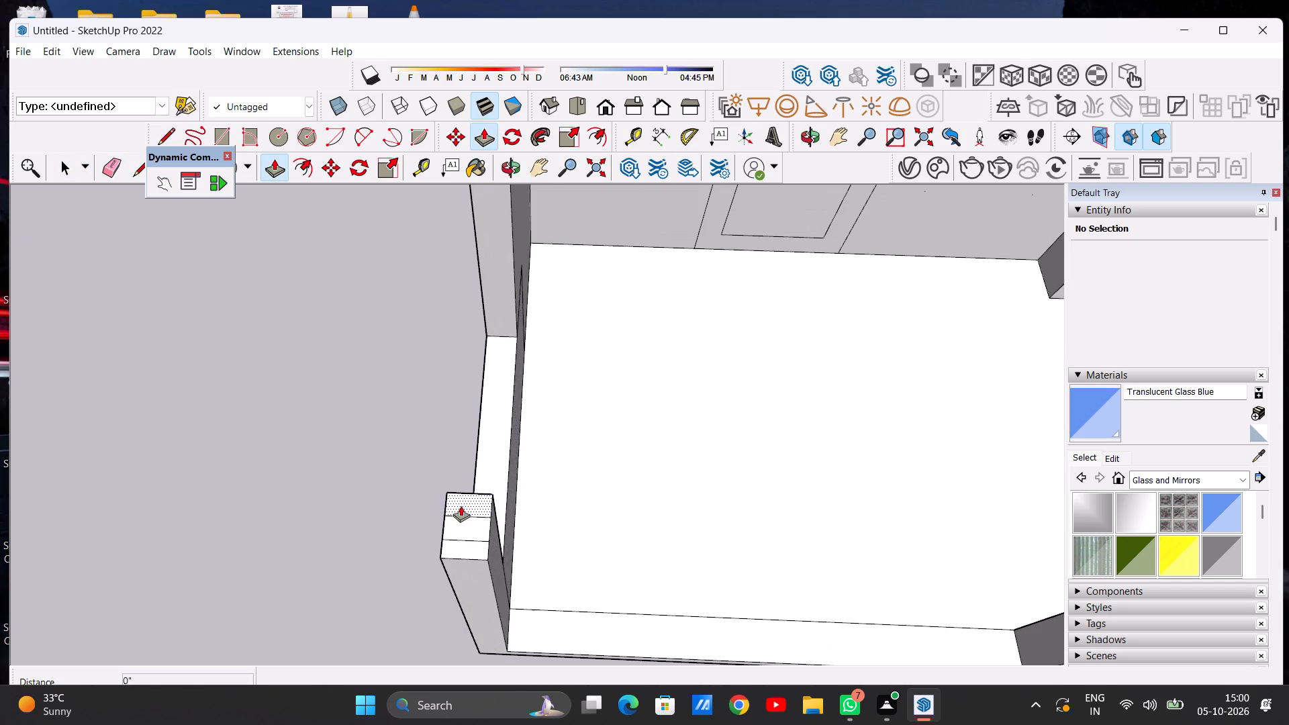
{"action": "scroll", "coordinate": [461, 505], "scroll_direction": "up", "scroll_amount": 7}
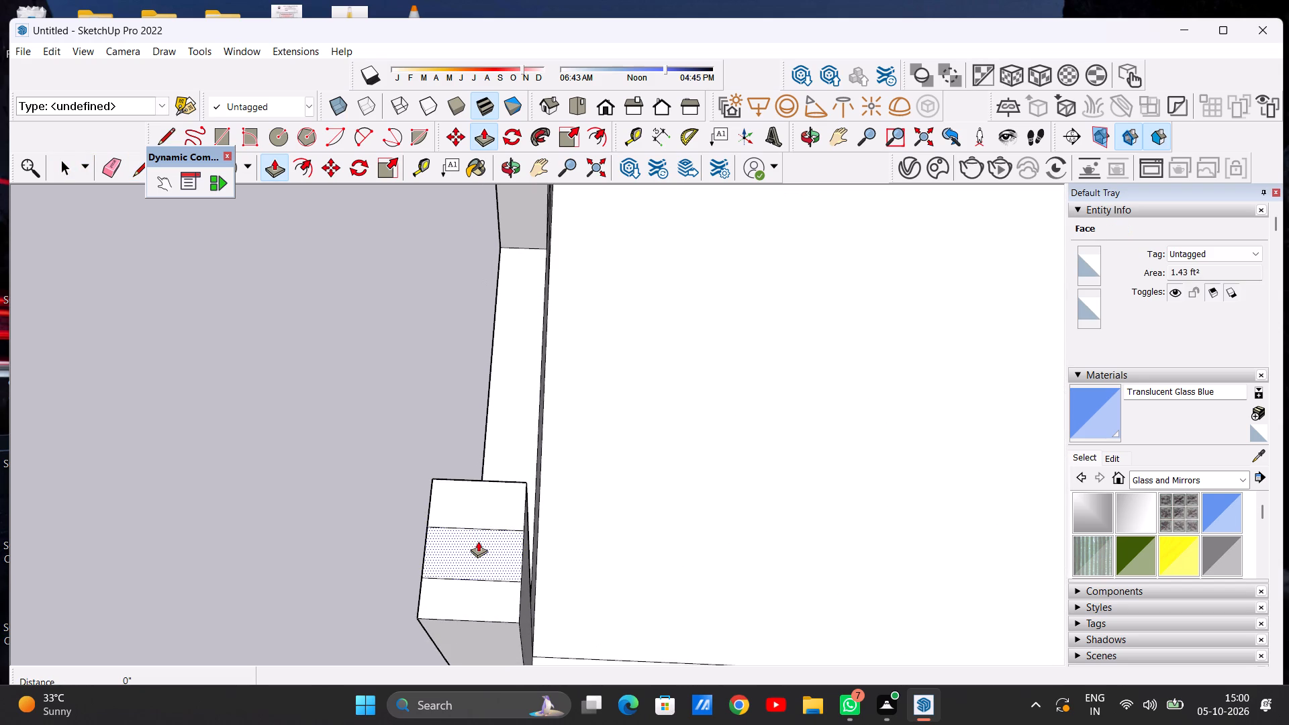
{"action": "left_click", "coordinate": [478, 541]}
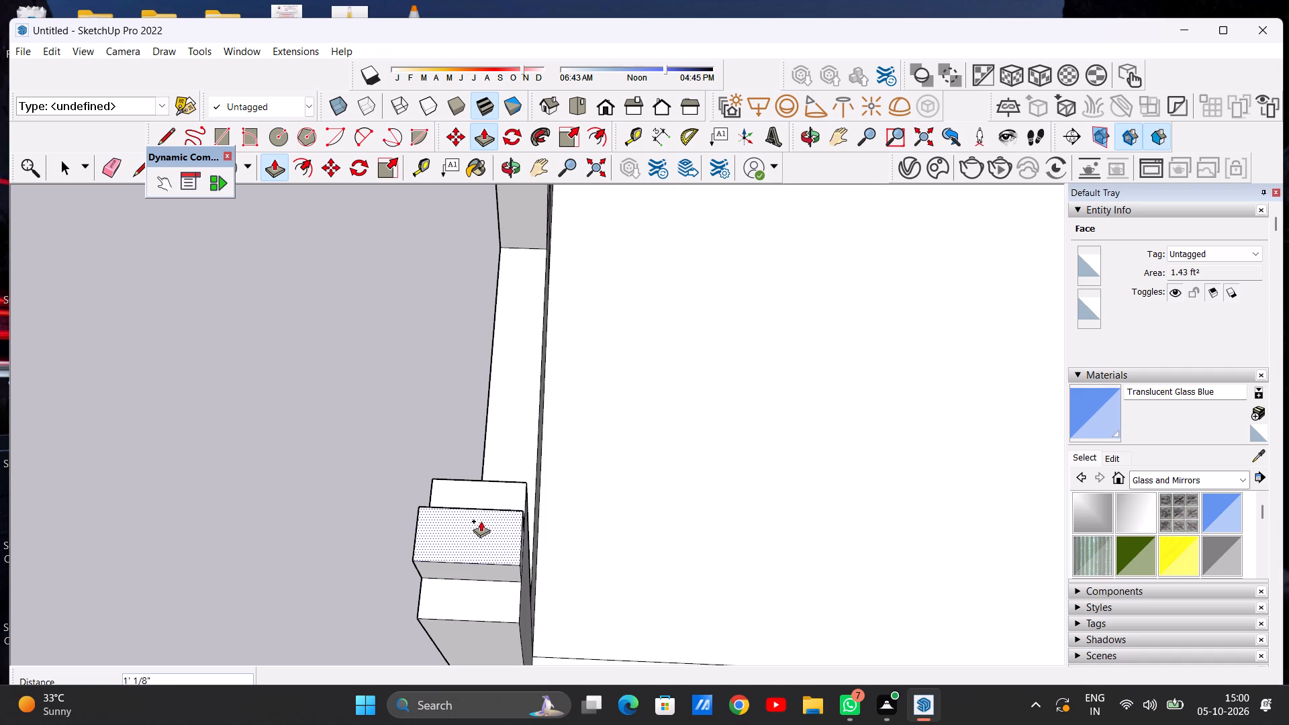
{"action": "left_click", "coordinate": [481, 521]}
{"action": "key", "text": "space"}
Lower the top face of the raised middle block on the outer-corner gate pillar by about 4 3/16".
{"action": "middle_click_drag", "start_coordinate": [526, 590], "coordinate": [541, 446]}
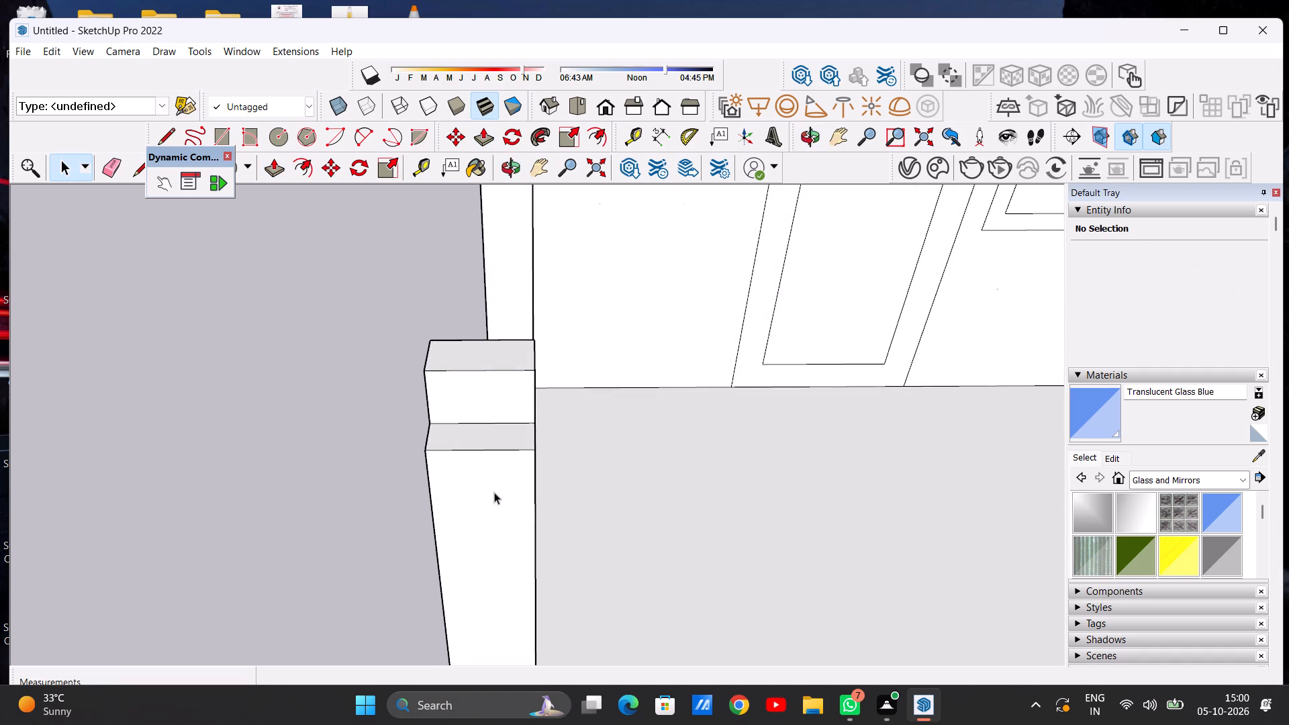
{"action": "scroll", "coordinate": [459, 537], "scroll_direction": "down", "scroll_amount": 18}
{"action": "scroll", "coordinate": [475, 483], "scroll_direction": "up", "scroll_amount": 8}
{"action": "middle_click_drag", "start_coordinate": [455, 554], "coordinate": [455, 526]}
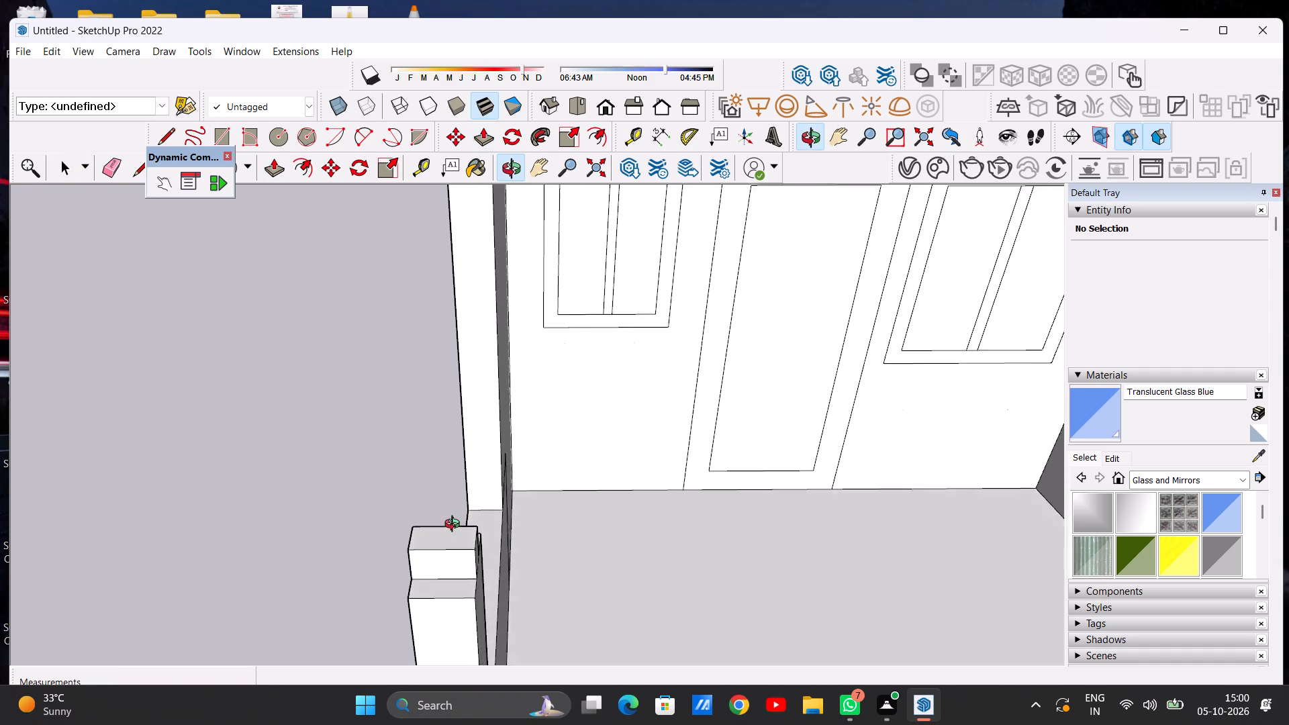
{"action": "middle_click_drag", "start_coordinate": [455, 526], "coordinate": [455, 501]}
{"action": "scroll", "coordinate": [430, 566], "scroll_direction": "down", "scroll_amount": 6}
{"action": "scroll", "coordinate": [434, 554], "scroll_direction": "up", "scroll_amount": 4}
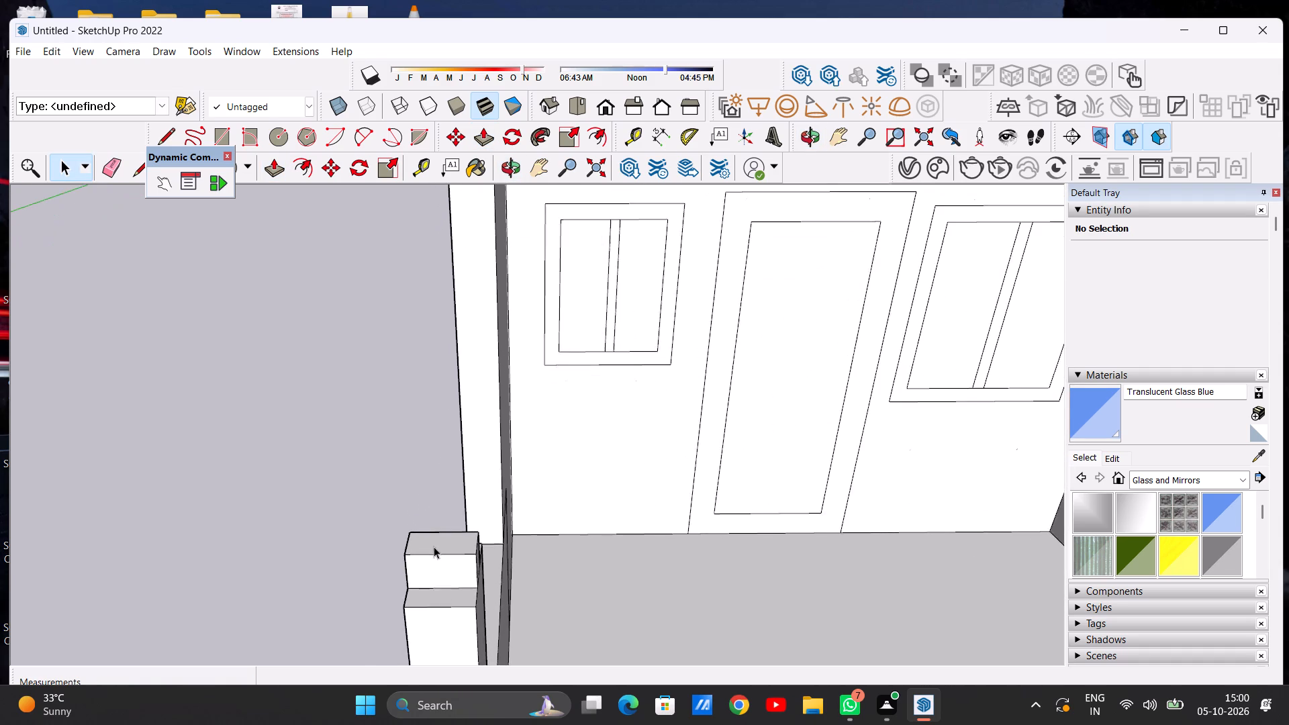
{"action": "scroll", "coordinate": [434, 546], "scroll_direction": "up", "scroll_amount": 8}
{"action": "key", "text": "p"}
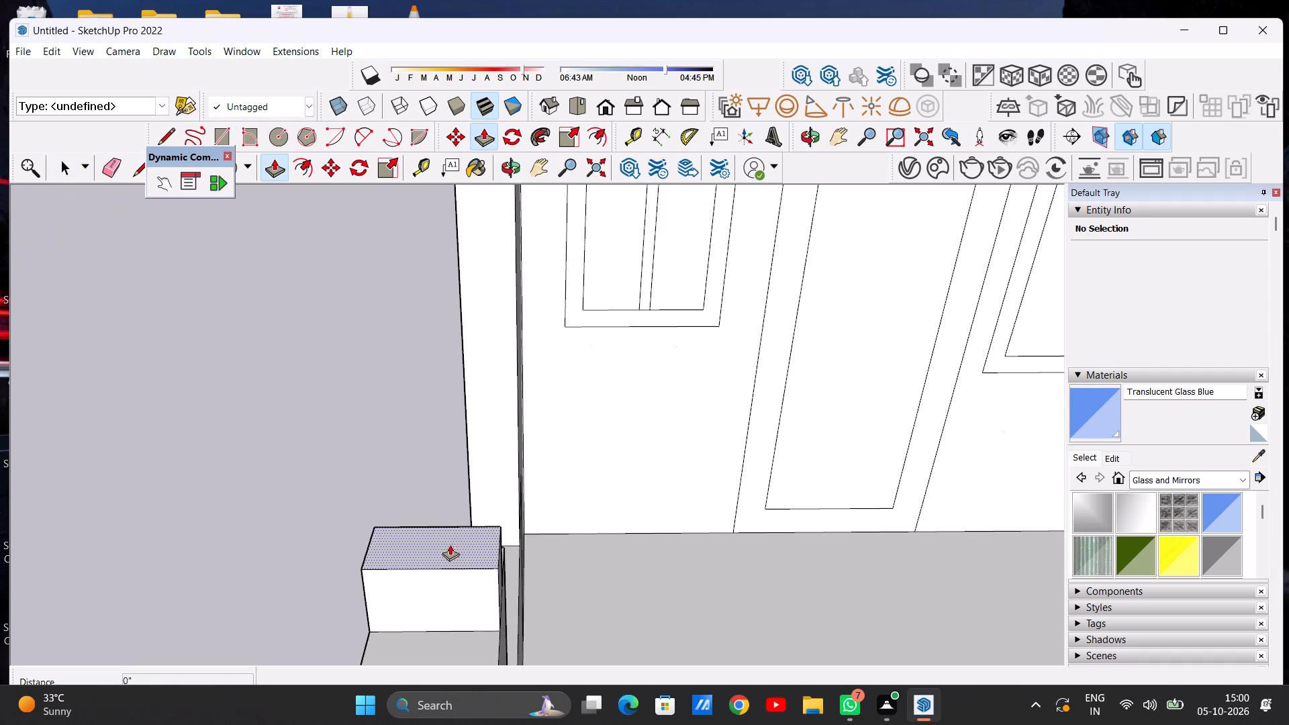
{"action": "left_click", "coordinate": [450, 544]}
{"action": "left_click", "coordinate": [451, 567]}
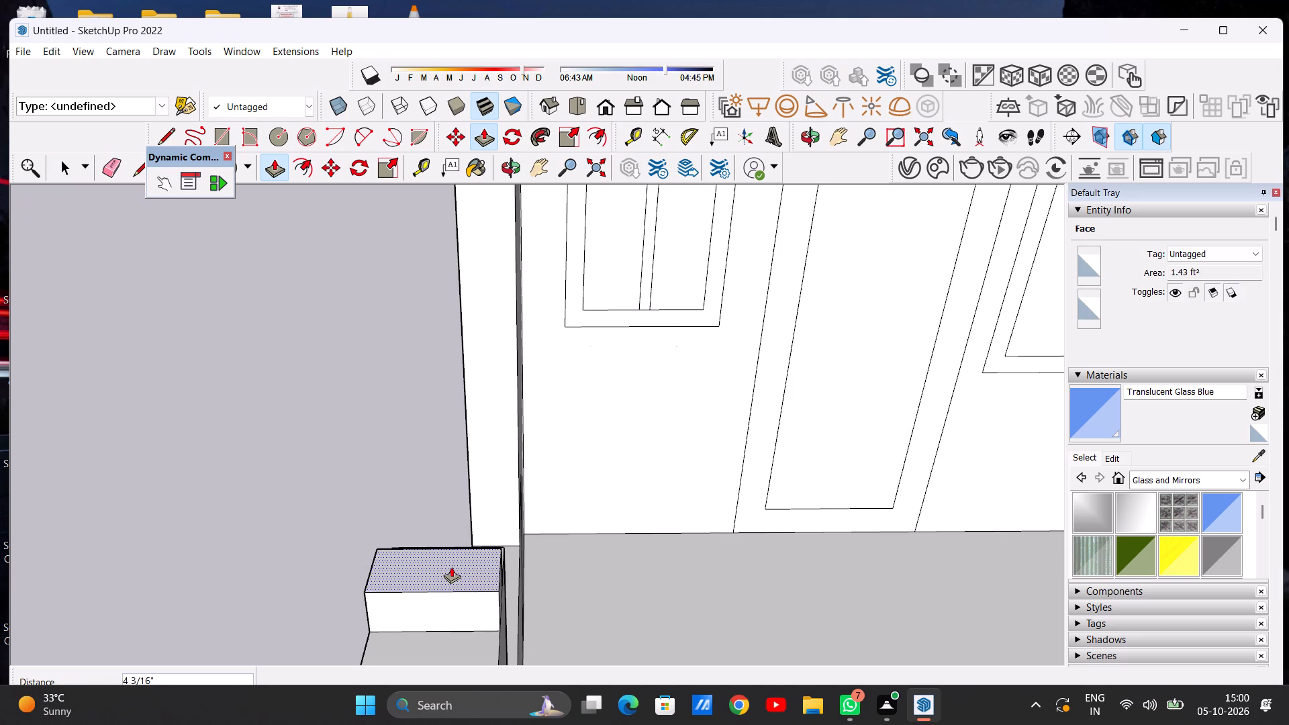
{"action": "key", "text": "space"}
Extrude the raised block's inner side face about 31' 9 1/16" across to the far edge of the pillar beside the curved wall, forming a beam.
{"action": "scroll", "coordinate": [474, 580], "scroll_direction": "down", "scroll_amount": 19}
{"action": "middle_click_drag", "start_coordinate": [495, 561], "coordinate": [462, 501]}
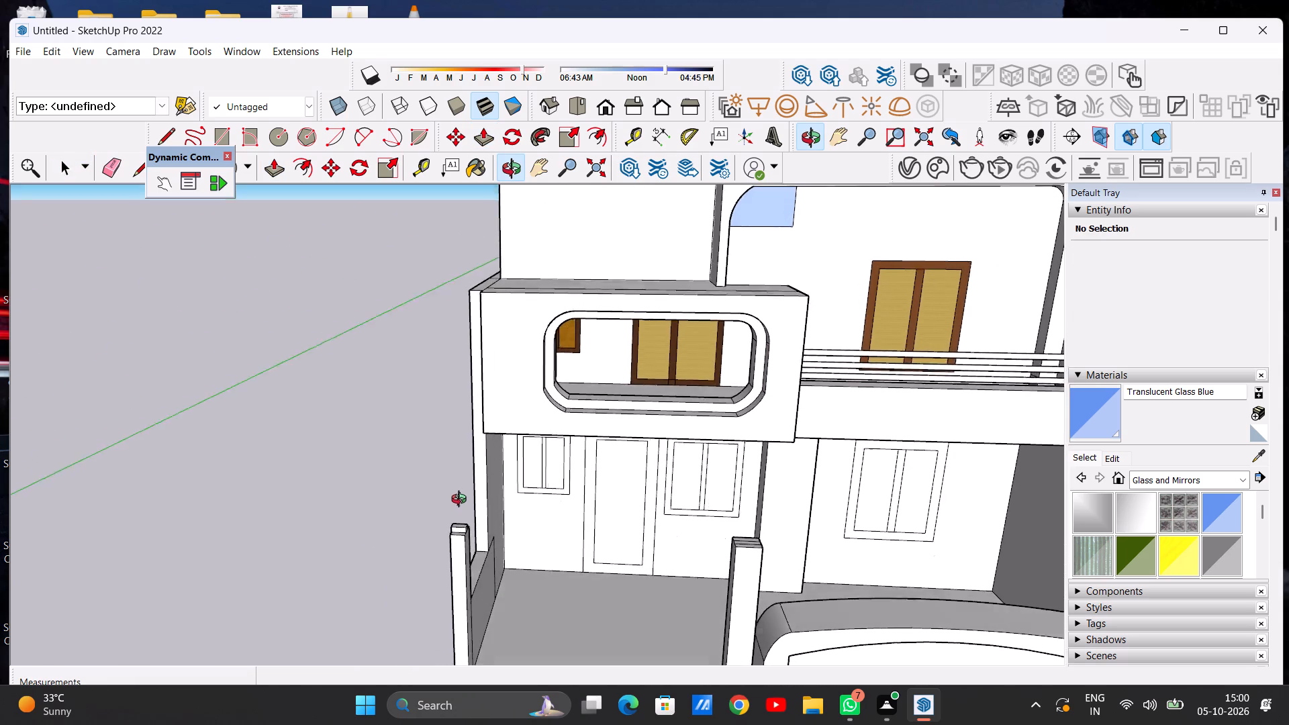
{"action": "middle_click_drag", "start_coordinate": [462, 501], "coordinate": [464, 501]}
{"action": "scroll", "coordinate": [521, 529], "scroll_direction": "up", "scroll_amount": 6}
{"action": "scroll", "coordinate": [421, 540], "scroll_direction": "up", "scroll_amount": 5}
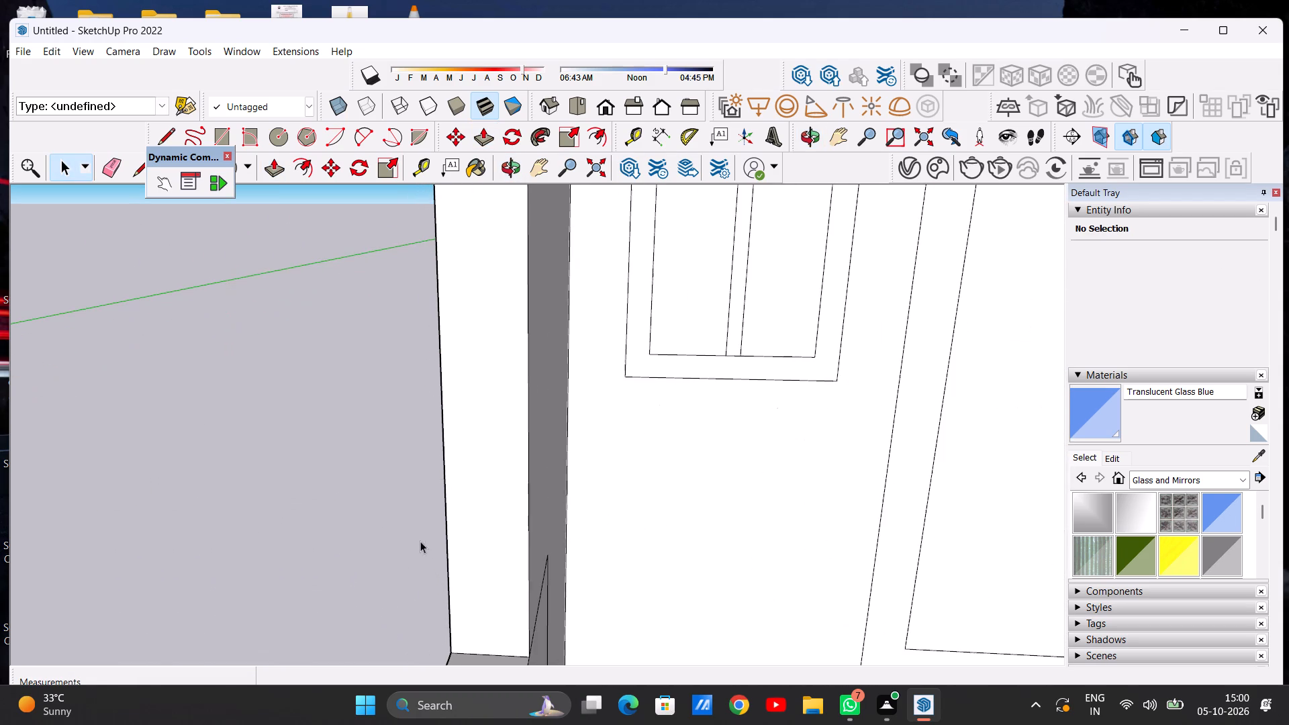
{"action": "scroll", "coordinate": [536, 538], "scroll_direction": "down", "scroll_amount": 9}
{"action": "middle_click_drag", "start_coordinate": [526, 557], "coordinate": [401, 563]}
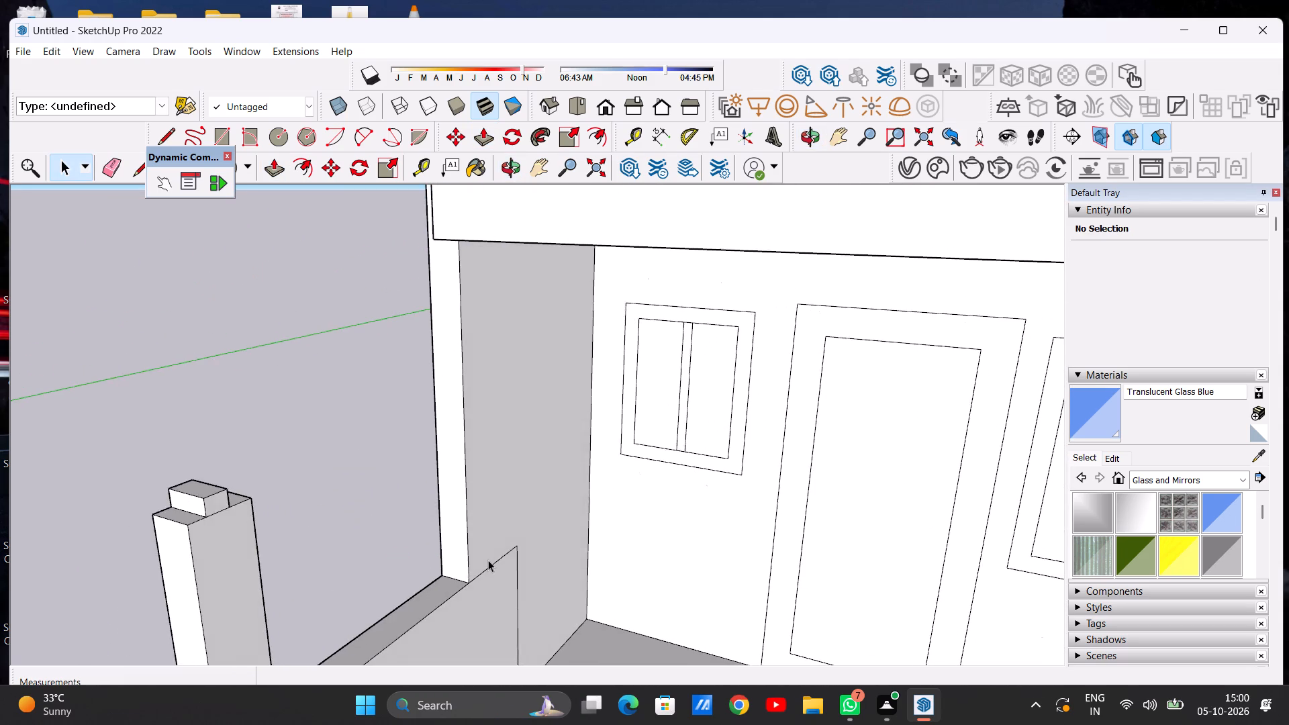
{"action": "scroll", "coordinate": [510, 559], "scroll_direction": "down", "scroll_amount": 5}
{"action": "scroll", "coordinate": [401, 552], "scroll_direction": "up", "scroll_amount": 18}
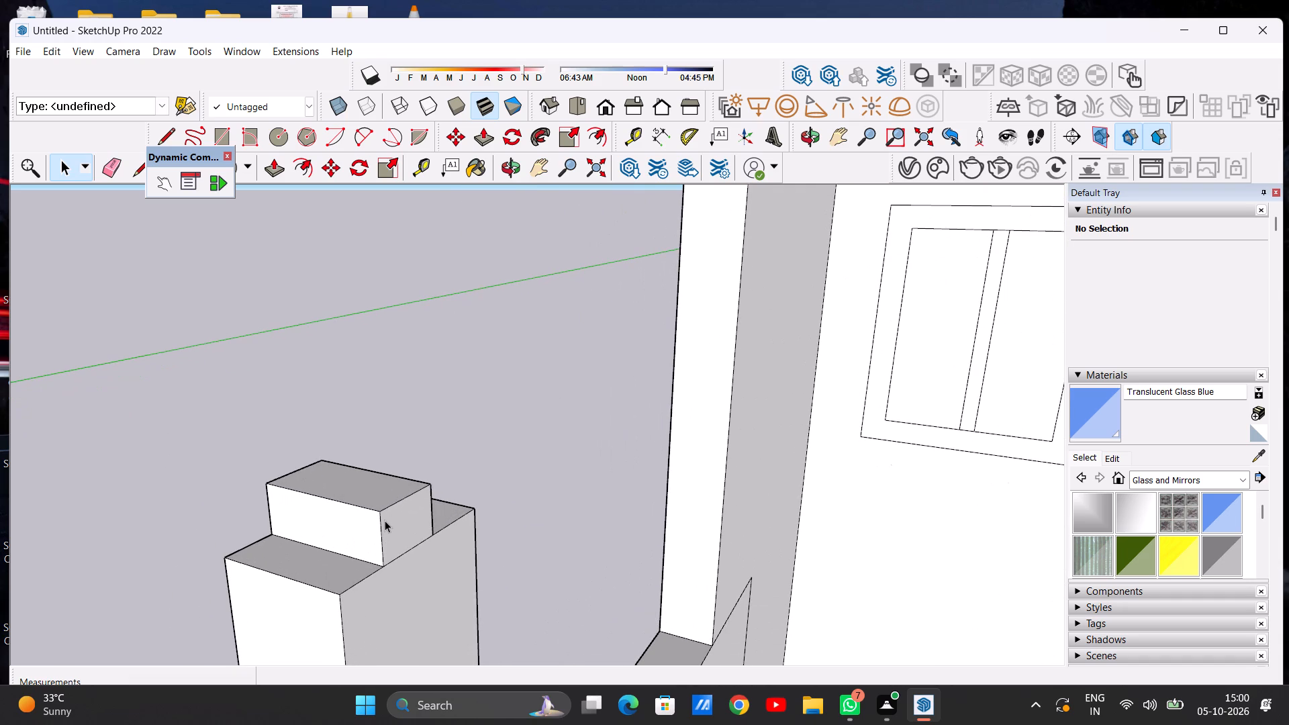
{"action": "key", "text": "p"}
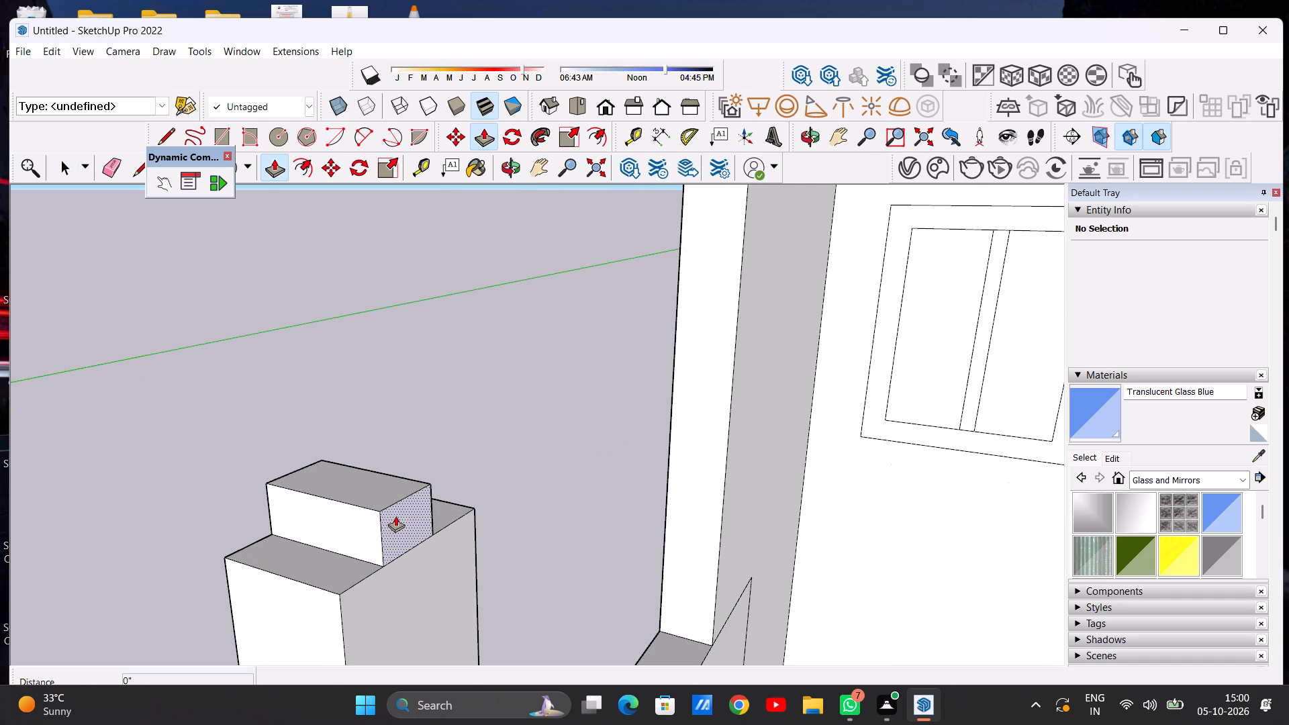
{"action": "left_click", "coordinate": [395, 516]}
{"action": "scroll", "coordinate": [581, 585], "scroll_direction": "down", "scroll_amount": 15}
{"action": "scroll", "coordinate": [658, 587], "scroll_direction": "down", "scroll_amount": 10}
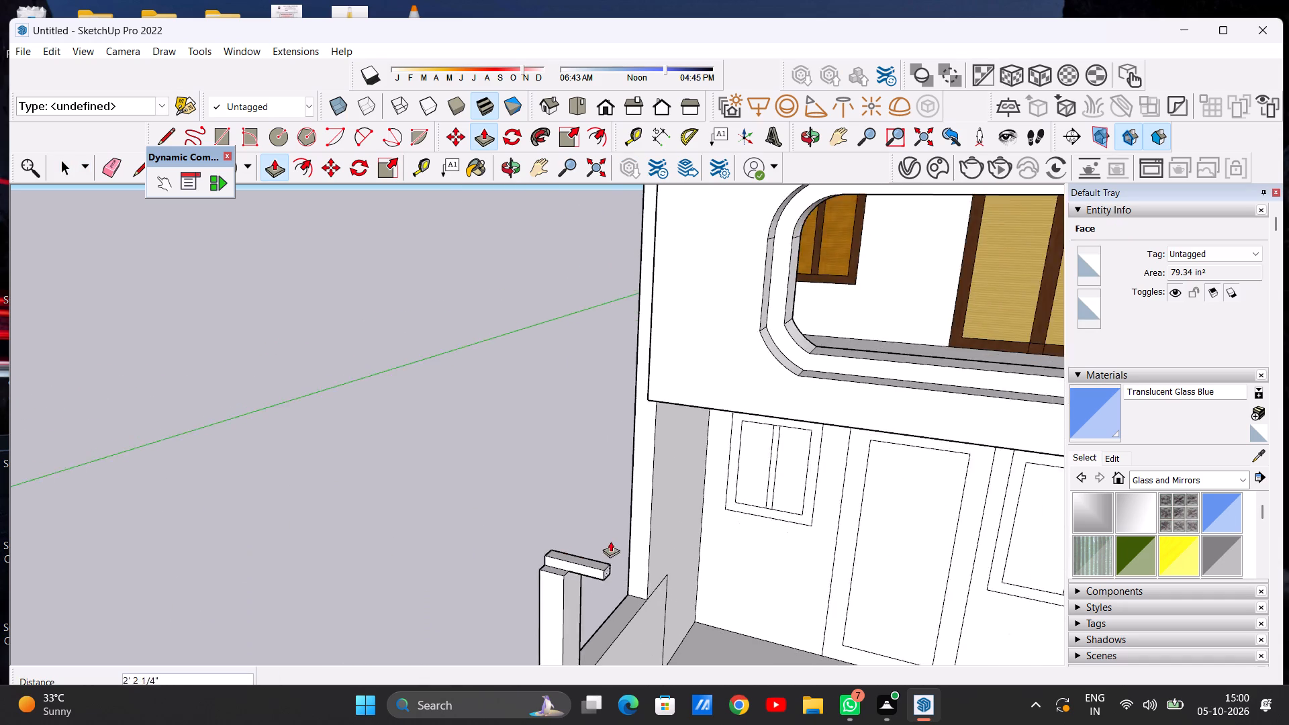
{"action": "scroll", "coordinate": [610, 541], "scroll_direction": "down", "scroll_amount": 4}
{"action": "scroll", "coordinate": [828, 592], "scroll_direction": "up", "scroll_amount": 10}
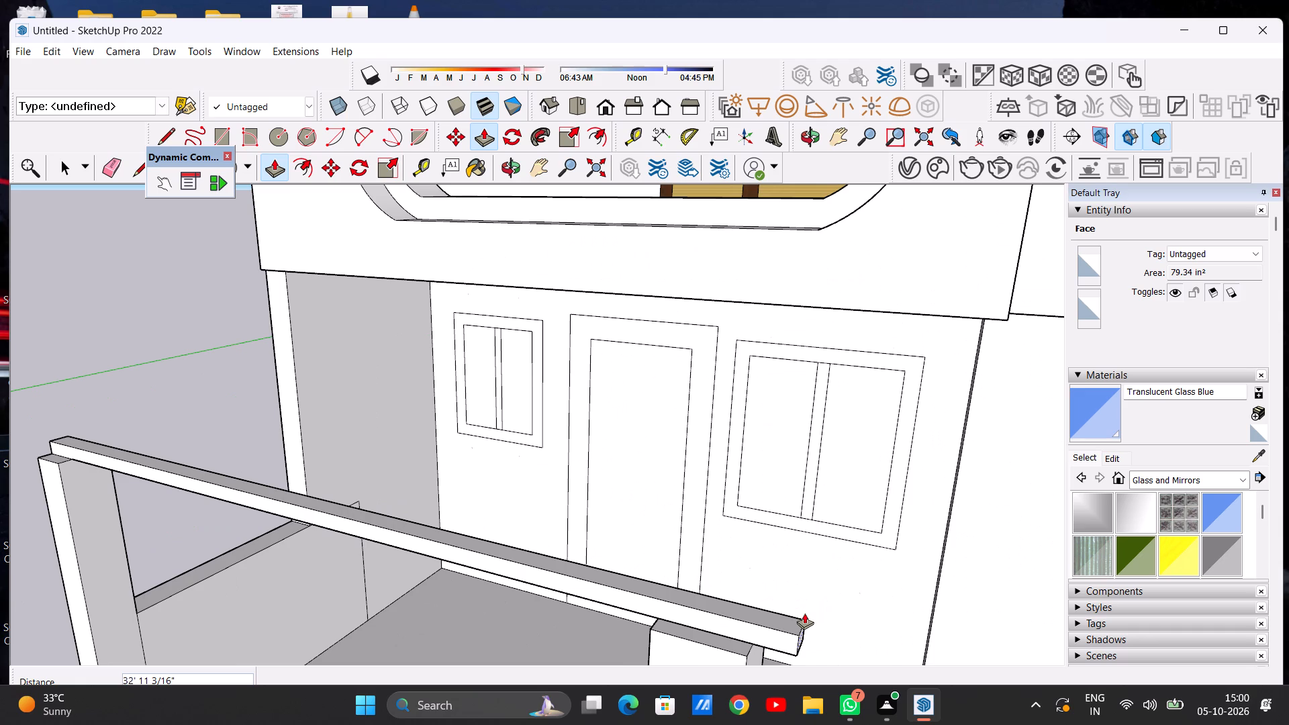
{"action": "left_click", "coordinate": [749, 647]}
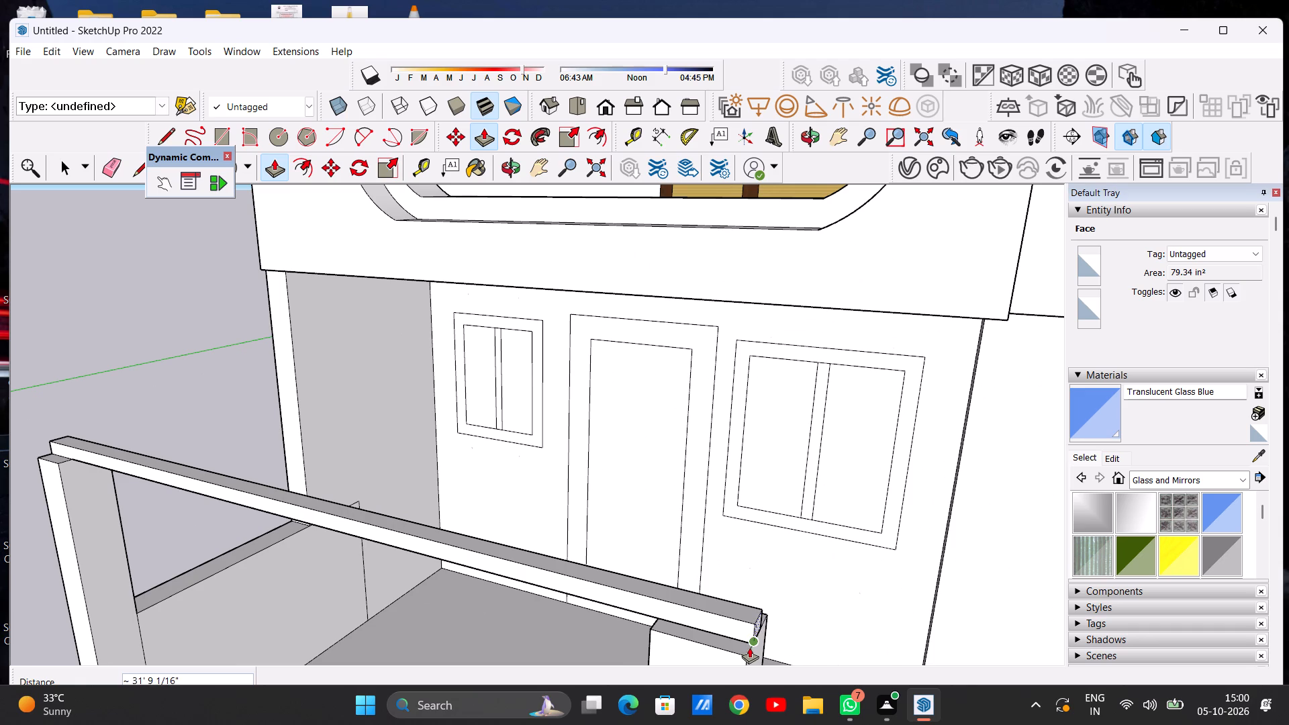
{"action": "key", "text": "space"}
Review the beam spanning the two gate pillars against the whole house from the front and the side.
{"action": "scroll", "coordinate": [815, 592], "scroll_direction": "down", "scroll_amount": 11}
{"action": "middle_click_drag", "start_coordinate": [448, 536], "coordinate": [643, 544]}
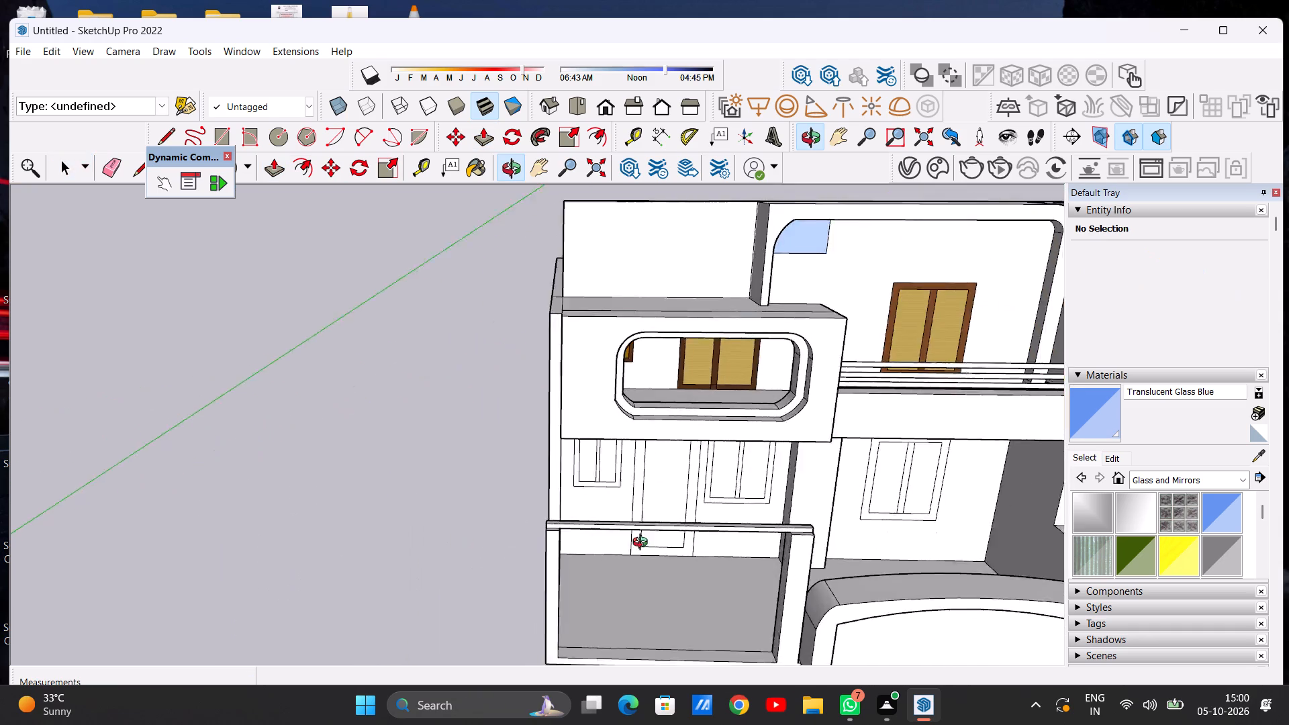
{"action": "middle_click_drag", "start_coordinate": [643, 544], "coordinate": [614, 458]}
{"action": "scroll", "coordinate": [590, 571], "scroll_direction": "down", "scroll_amount": 10}
{"action": "scroll", "coordinate": [669, 583], "scroll_direction": "up", "scroll_amount": 4}
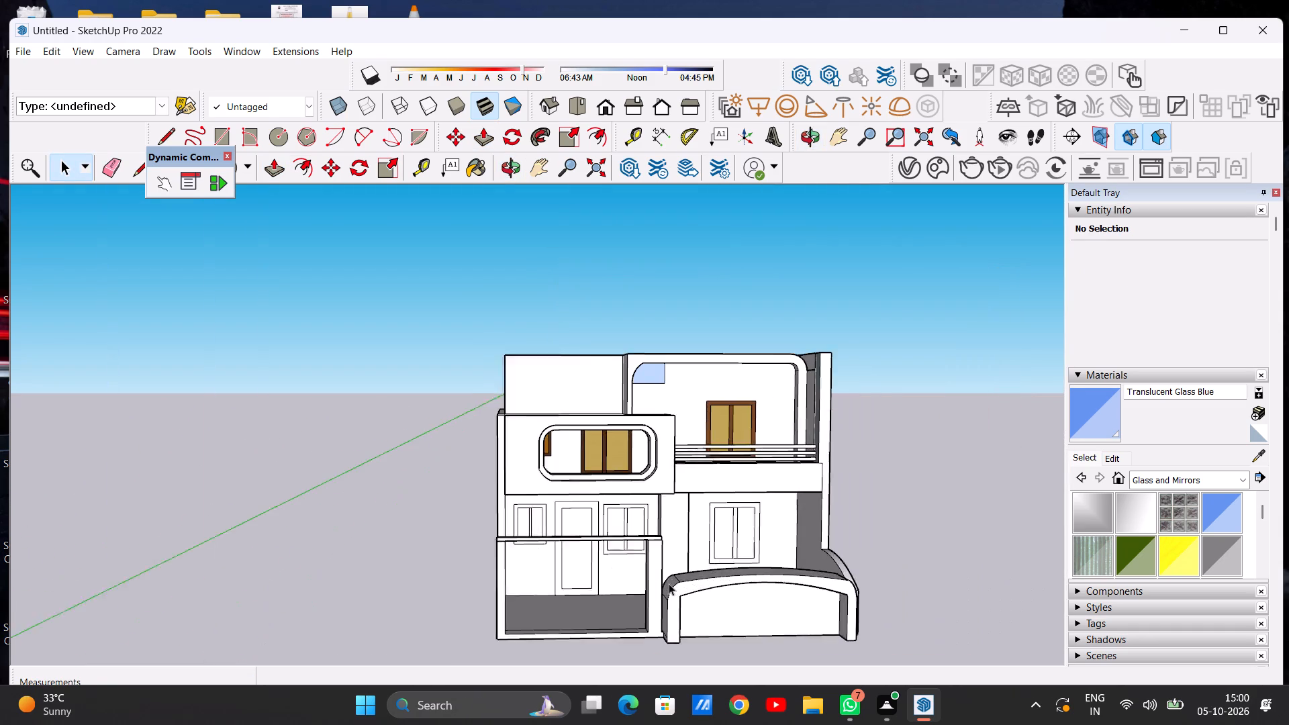
{"action": "scroll", "coordinate": [669, 583], "scroll_direction": "up", "scroll_amount": 3}
{"action": "middle_click_drag", "start_coordinate": [663, 586], "coordinate": [650, 563]}
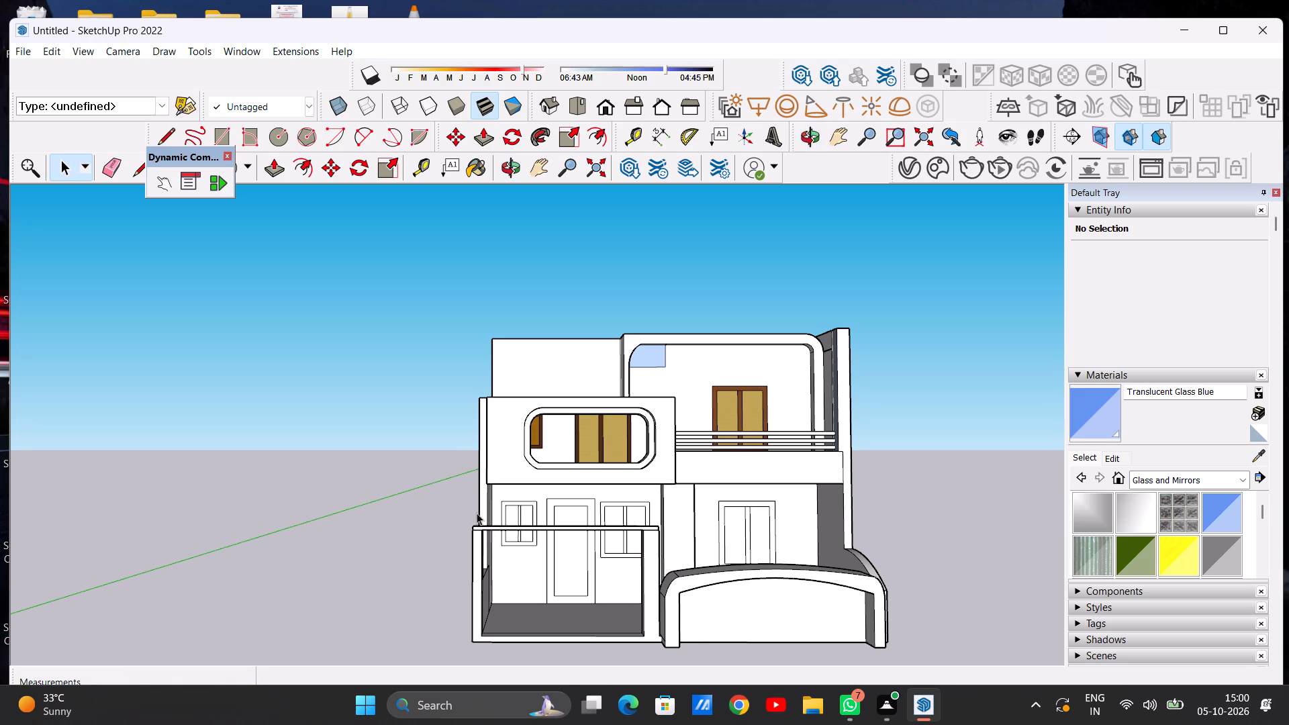
{"action": "scroll", "coordinate": [477, 513], "scroll_direction": "down", "scroll_amount": 5}
{"action": "middle_click_drag", "start_coordinate": [420, 520], "coordinate": [677, 550]}
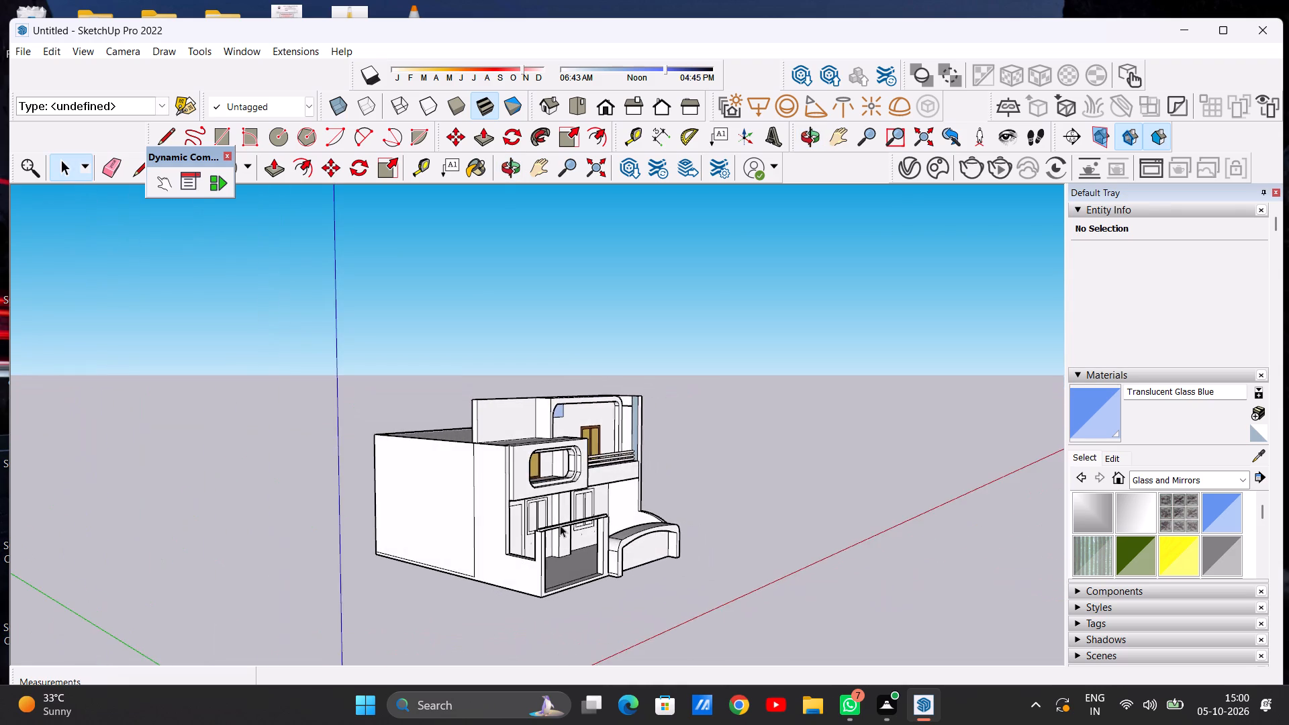
Push/Pull the beam's front face outward by about 7 15/16" so it is flush with the gate pillars' outer front faces.
{"action": "scroll", "coordinate": [561, 525], "scroll_direction": "up", "scroll_amount": 8}
{"action": "scroll", "coordinate": [524, 534], "scroll_direction": "up", "scroll_amount": 18}
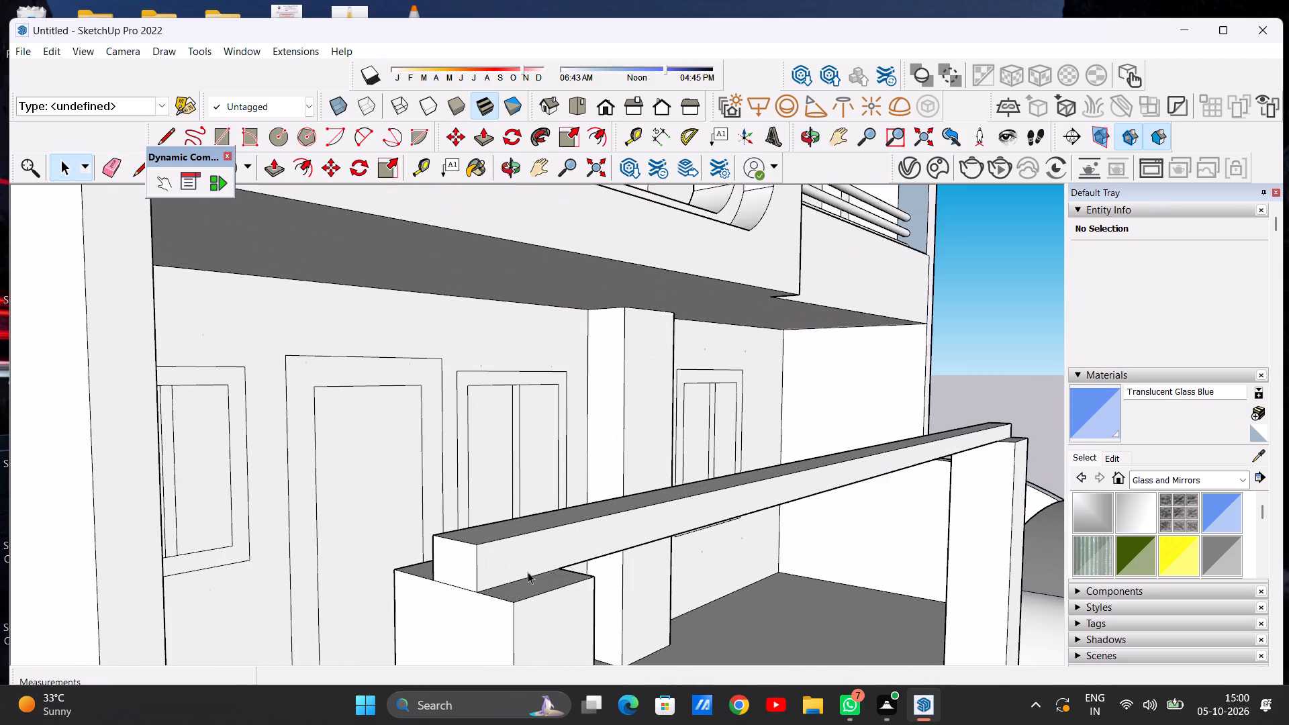
{"action": "middle_click_drag", "start_coordinate": [624, 565], "coordinate": [647, 568]}
{"action": "scroll", "coordinate": [611, 569], "scroll_direction": "down", "scroll_amount": 7}
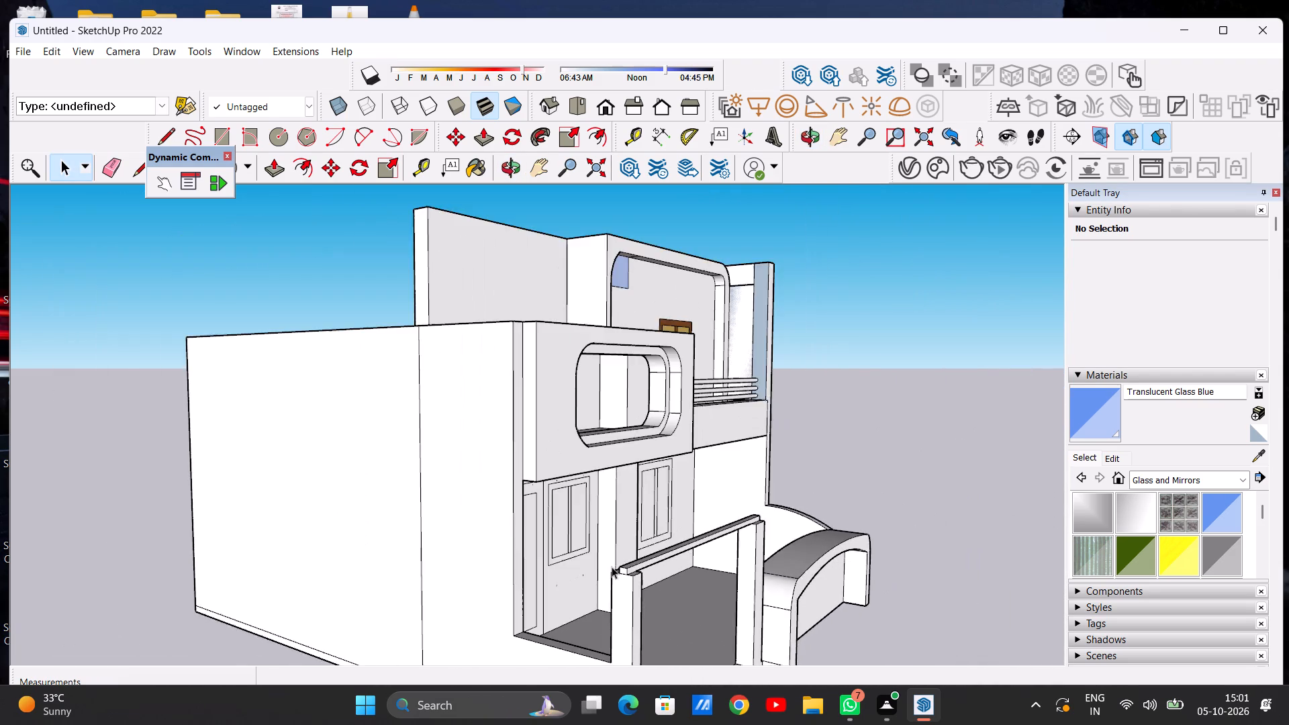
{"action": "scroll", "coordinate": [612, 567], "scroll_direction": "down", "scroll_amount": 1}
{"action": "scroll", "coordinate": [669, 574], "scroll_direction": "up", "scroll_amount": 6}
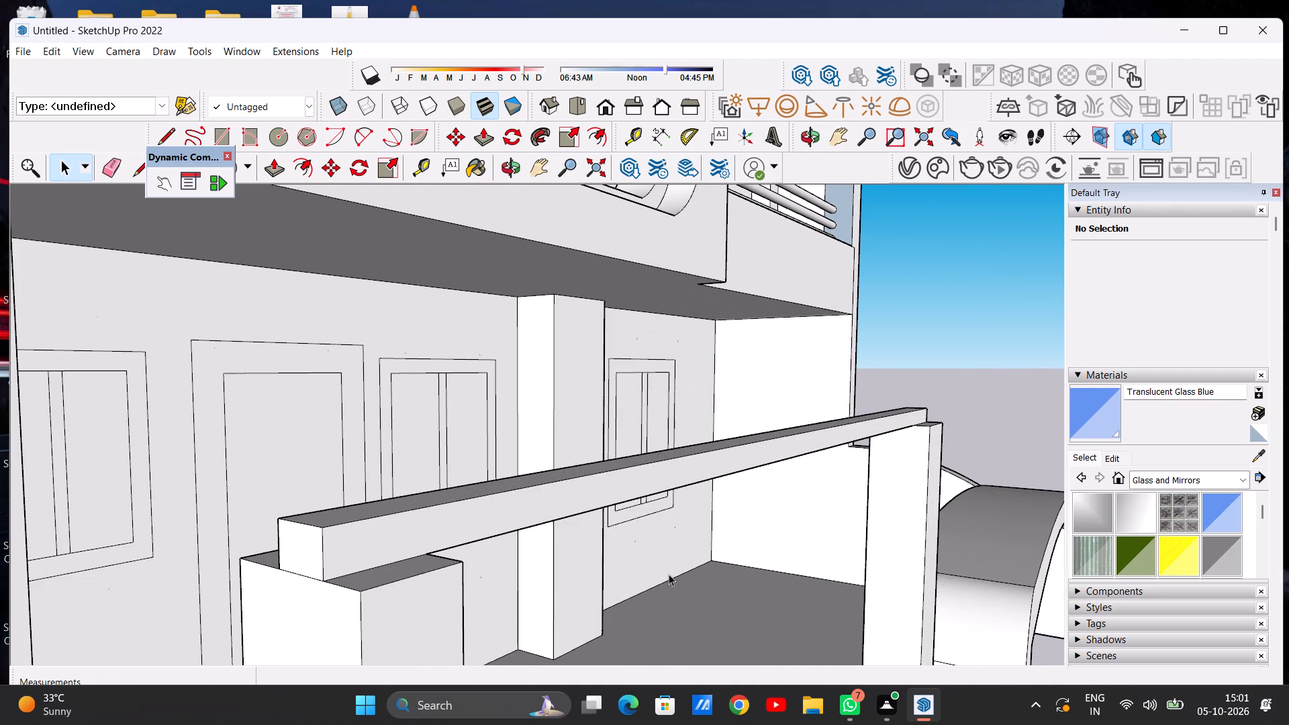
{"action": "key", "text": "p"}
{"action": "scroll", "coordinate": [411, 558], "scroll_direction": "up", "scroll_amount": 5}
{"action": "left_click", "coordinate": [304, 538]}
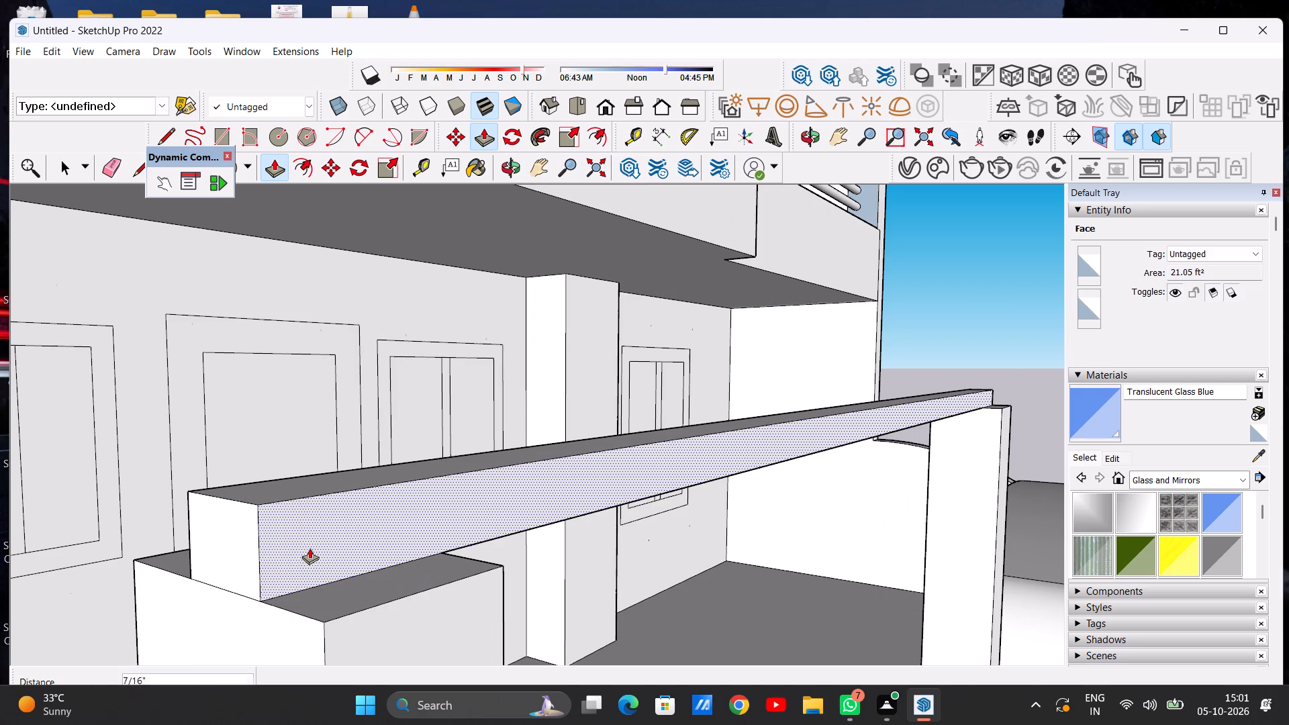
{"action": "left_click", "coordinate": [330, 618]}
{"action": "scroll", "coordinate": [444, 542], "scroll_direction": "down", "scroll_amount": 15}
{"action": "middle_click_drag", "start_coordinate": [382, 549], "coordinate": [686, 552]}
{"action": "scroll", "coordinate": [786, 529], "scroll_direction": "up", "scroll_amount": 1}
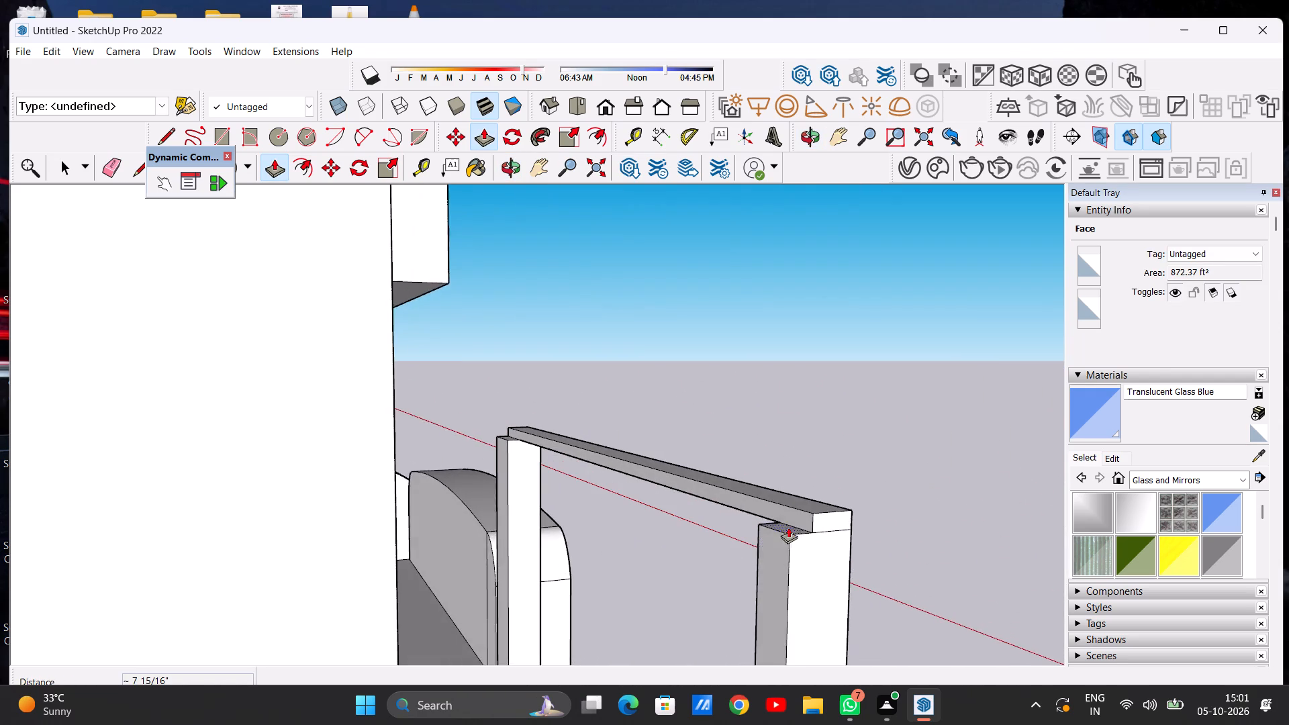
Push/Pull the beam's house-side face outward by about 10 1/2" so it is flush with the gate pillars' inner faces.
{"action": "scroll", "coordinate": [788, 527], "scroll_direction": "up", "scroll_amount": 8}
{"action": "left_click", "coordinate": [810, 502]}
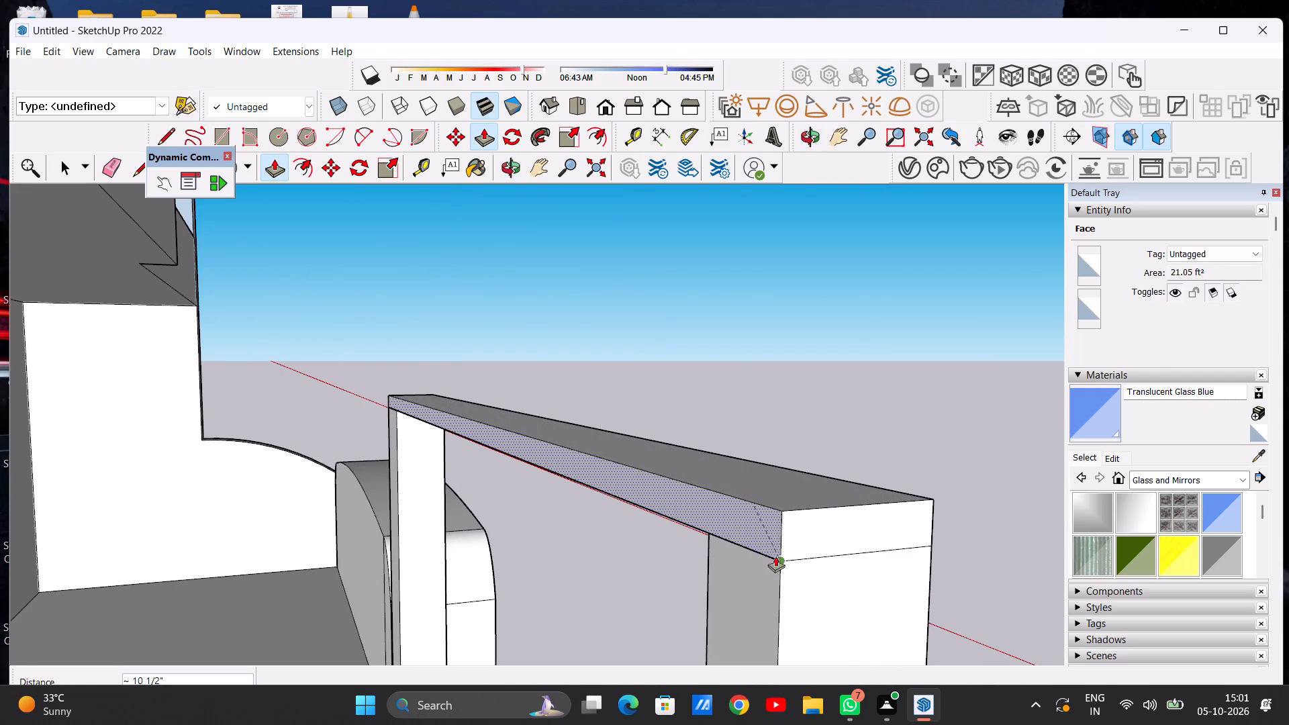
{"action": "left_click", "coordinate": [784, 559]}
{"action": "key", "text": "space"}
Review the gate pillars and beam against the whole front elevation from the front, the side and above.
{"action": "scroll", "coordinate": [671, 534], "scroll_direction": "down", "scroll_amount": 12}
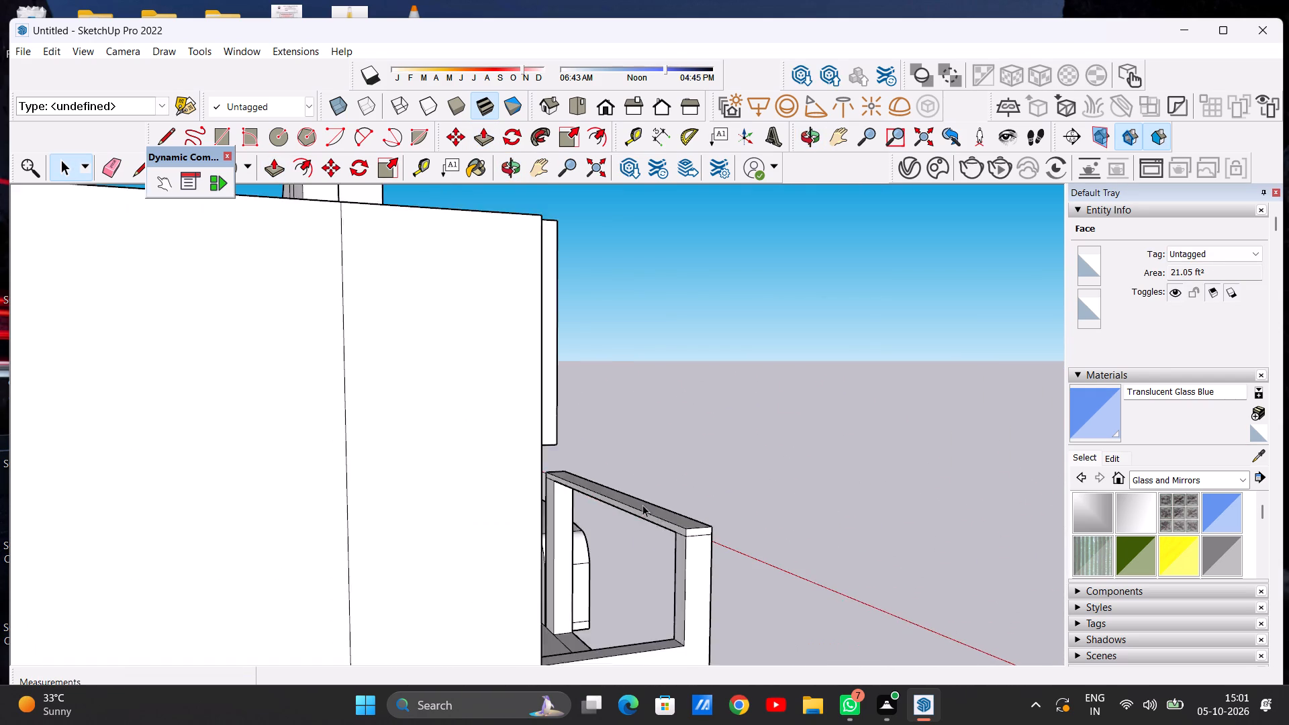
{"action": "scroll", "coordinate": [642, 505], "scroll_direction": "down", "scroll_amount": 4}
{"action": "middle_click_drag", "start_coordinate": [802, 558], "coordinate": [216, 518]}
{"action": "scroll", "coordinate": [786, 556], "scroll_direction": "down", "scroll_amount": 4}
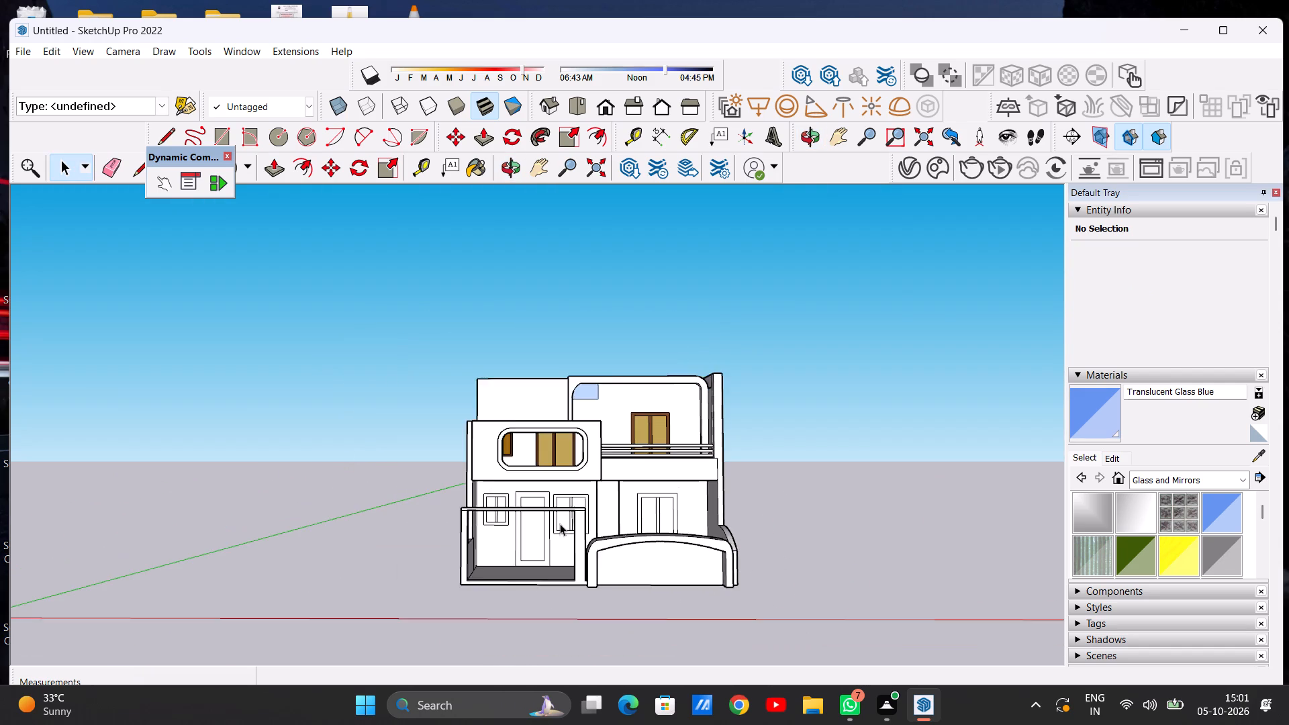
{"action": "scroll", "coordinate": [485, 511], "scroll_direction": "up", "scroll_amount": 7}
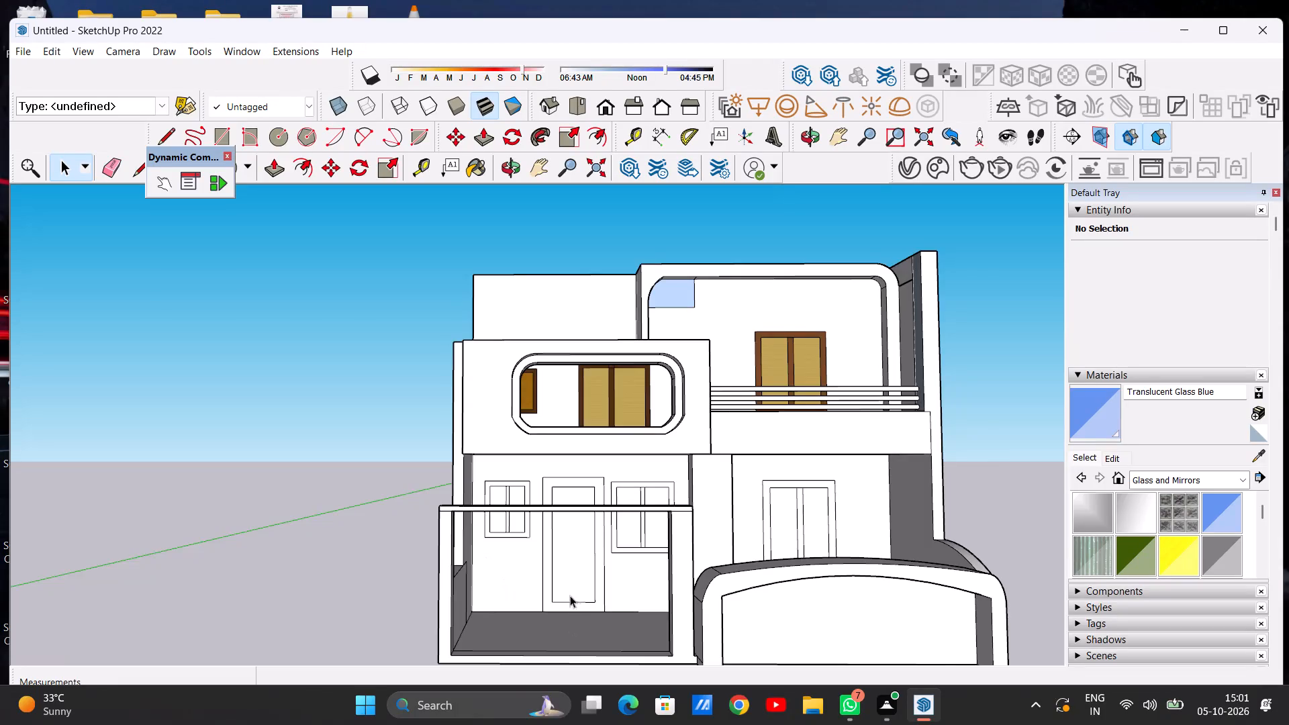
{"action": "scroll", "coordinate": [569, 595], "scroll_direction": "down", "scroll_amount": 4}
{"action": "scroll", "coordinate": [579, 514], "scroll_direction": "down", "scroll_amount": 7}
{"action": "scroll", "coordinate": [614, 528], "scroll_direction": "up", "scroll_amount": 10}
{"action": "middle_click_drag", "start_coordinate": [457, 511], "coordinate": [587, 541]}
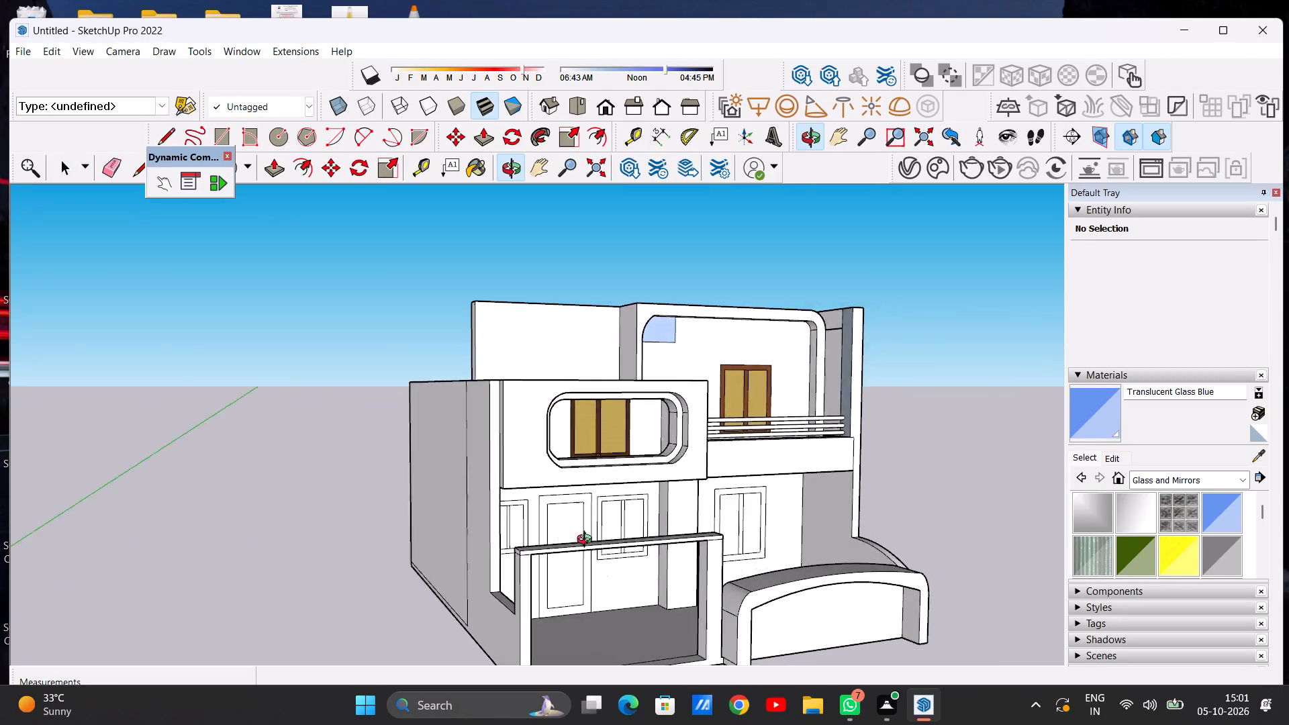
{"action": "middle_click_drag", "start_coordinate": [587, 541], "coordinate": [411, 538]}
{"action": "scroll", "coordinate": [660, 582], "scroll_direction": "down", "scroll_amount": 9}
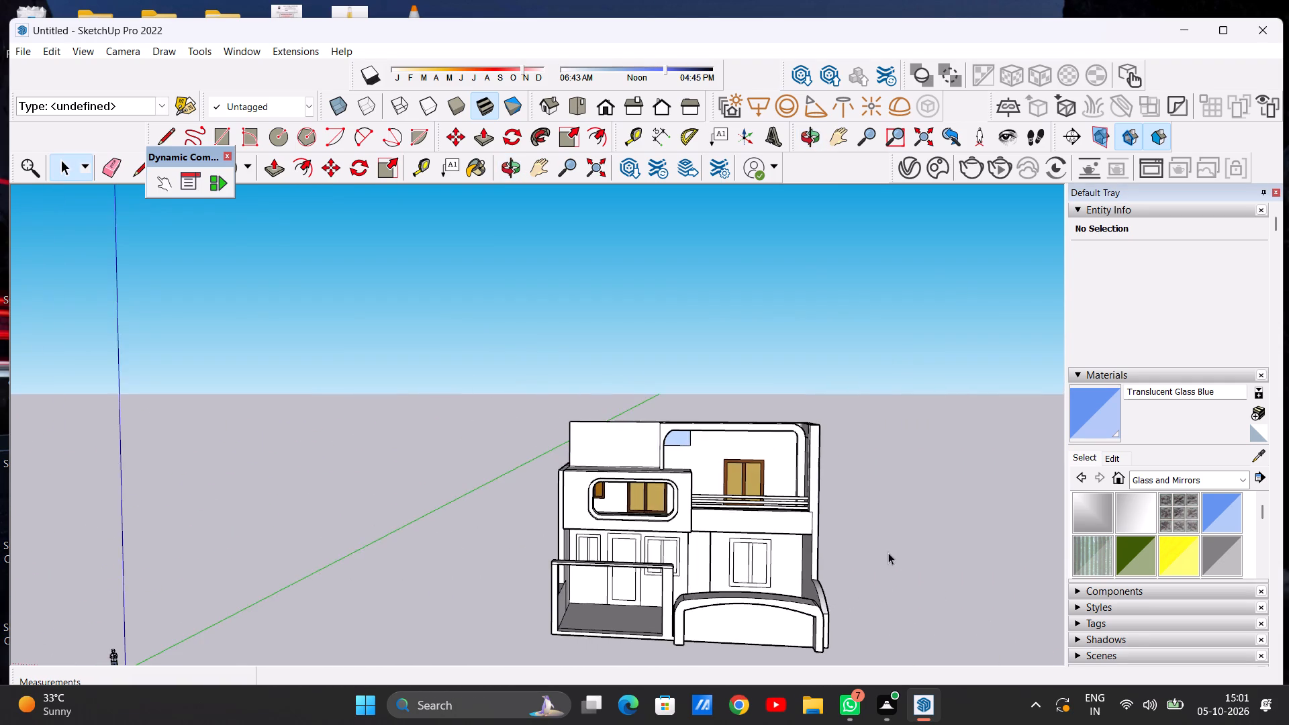
{"action": "middle_click_drag", "start_coordinate": [779, 552], "coordinate": [853, 503]}
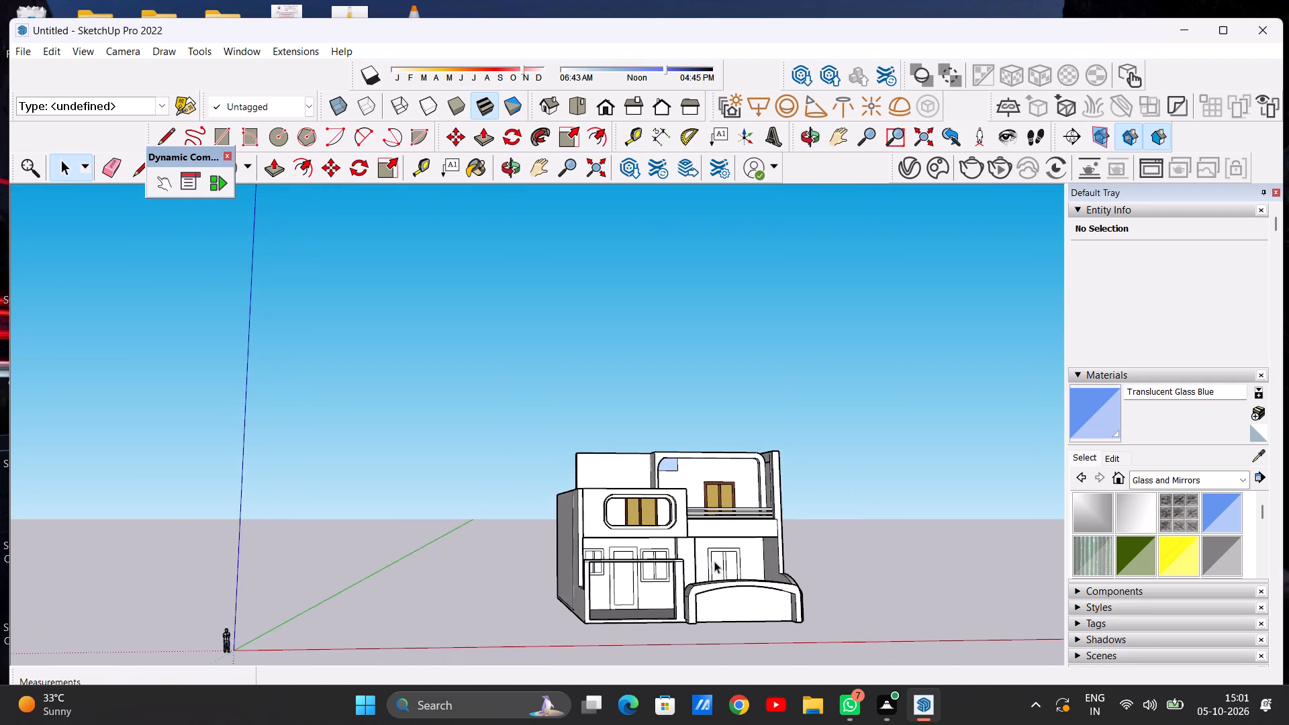
{"action": "scroll", "coordinate": [713, 567], "scroll_direction": "down", "scroll_amount": 2}
{"action": "middle_click_drag", "start_coordinate": [658, 575], "coordinate": [583, 604]}
{"action": "scroll", "coordinate": [658, 559], "scroll_direction": "up", "scroll_amount": 7}
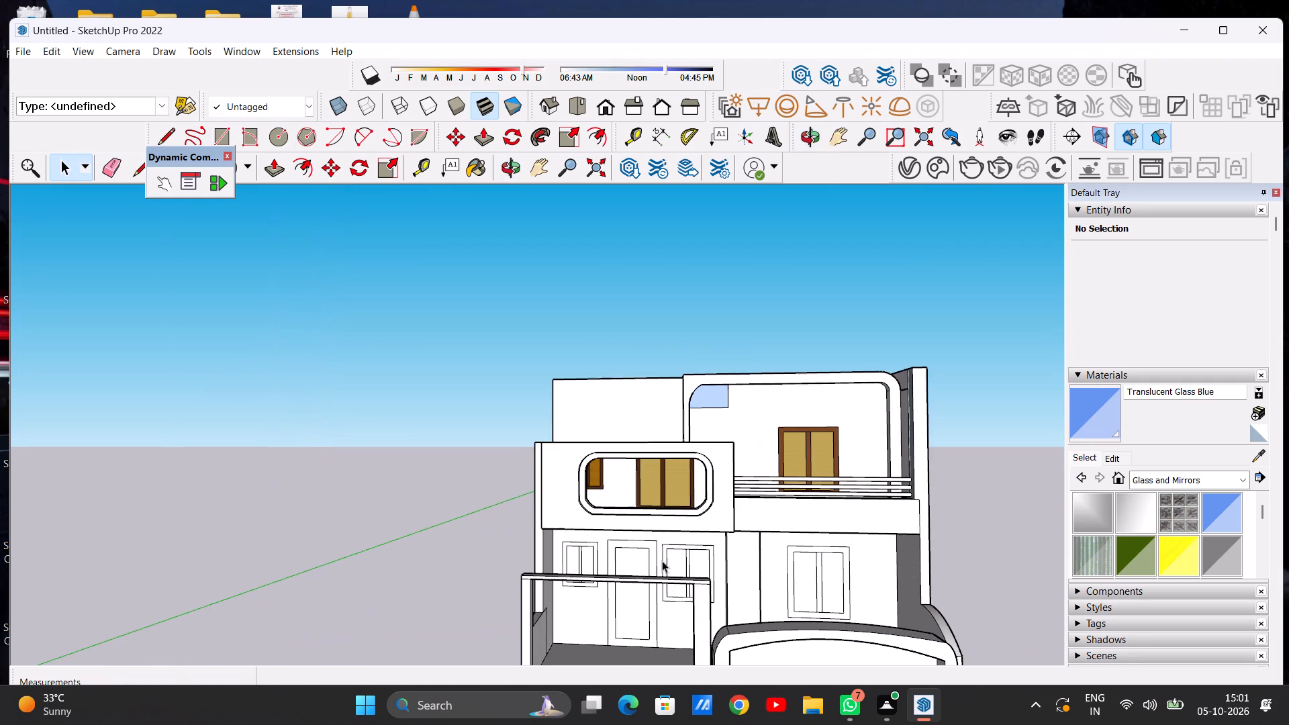
{"action": "scroll", "coordinate": [666, 551], "scroll_direction": "down", "scroll_amount": 7}
{"action": "scroll", "coordinate": [641, 607], "scroll_direction": "up", "scroll_amount": 8}
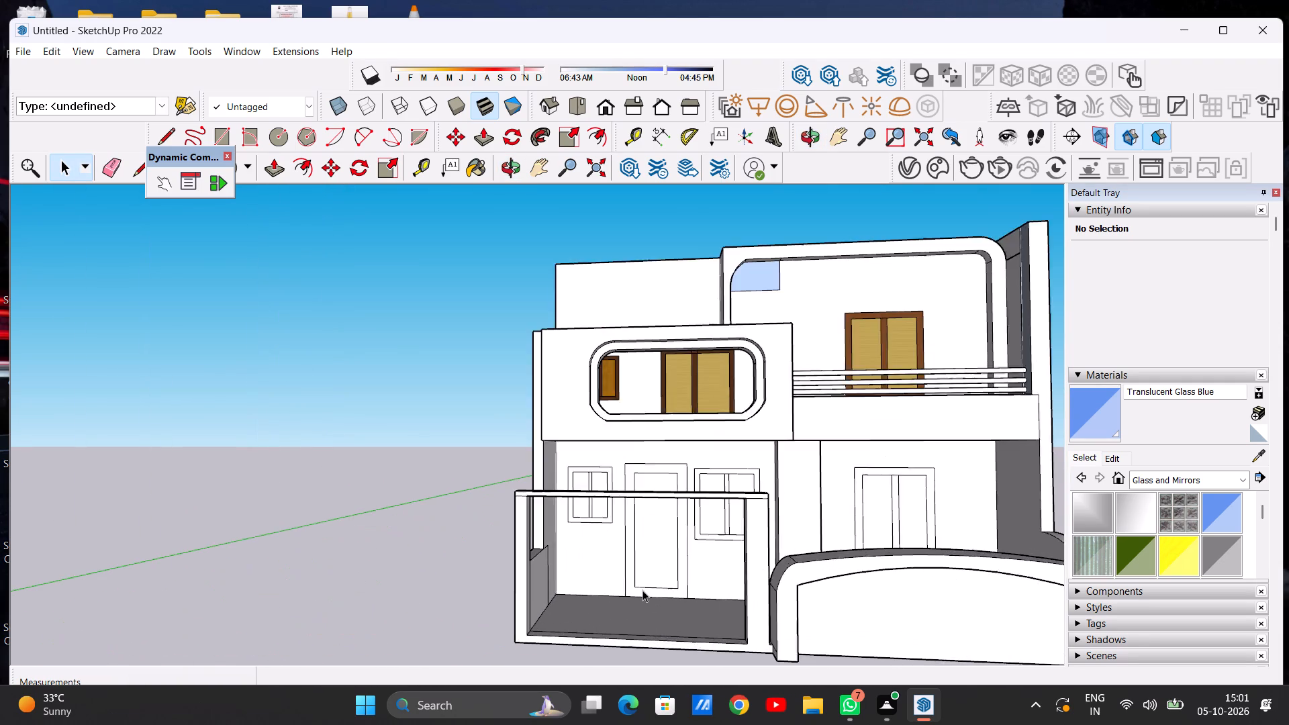
{"action": "scroll", "coordinate": [642, 590], "scroll_direction": "up", "scroll_amount": 2}
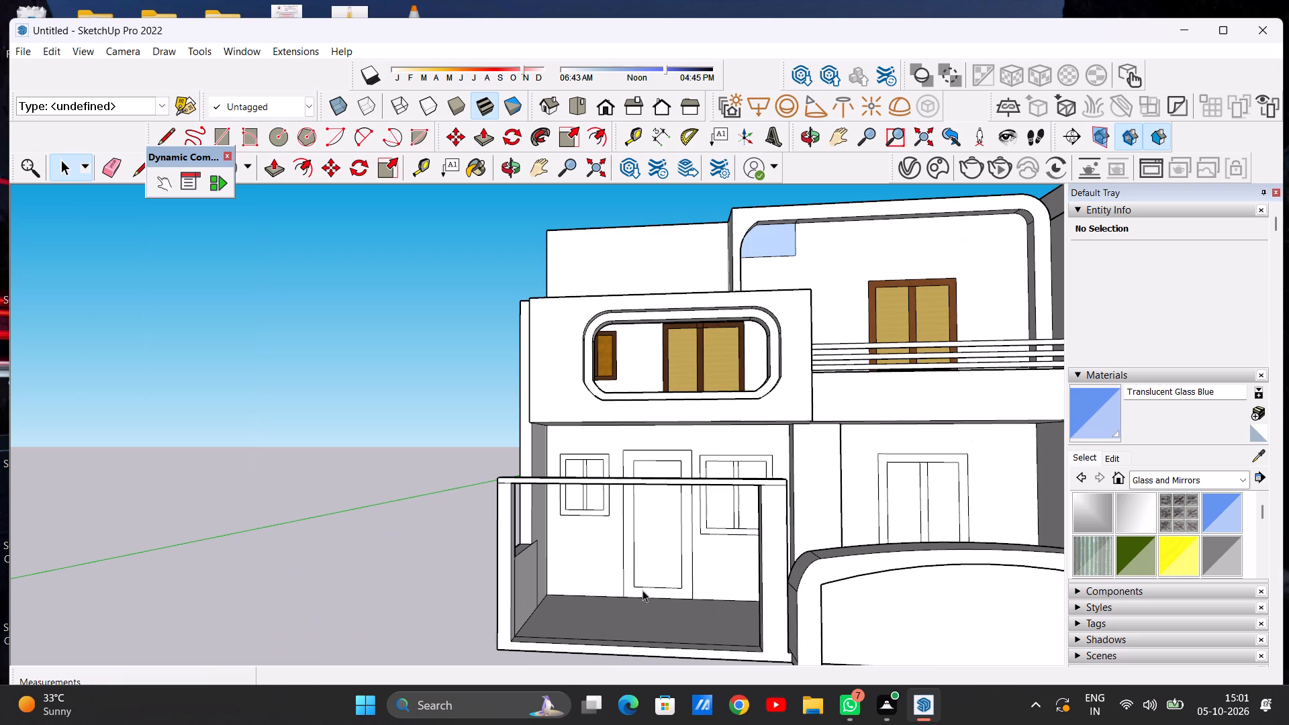
{"action": "scroll", "coordinate": [640, 589], "scroll_direction": "down", "scroll_amount": 4}
{"action": "middle_click_drag", "start_coordinate": [597, 558], "coordinate": [638, 556]}
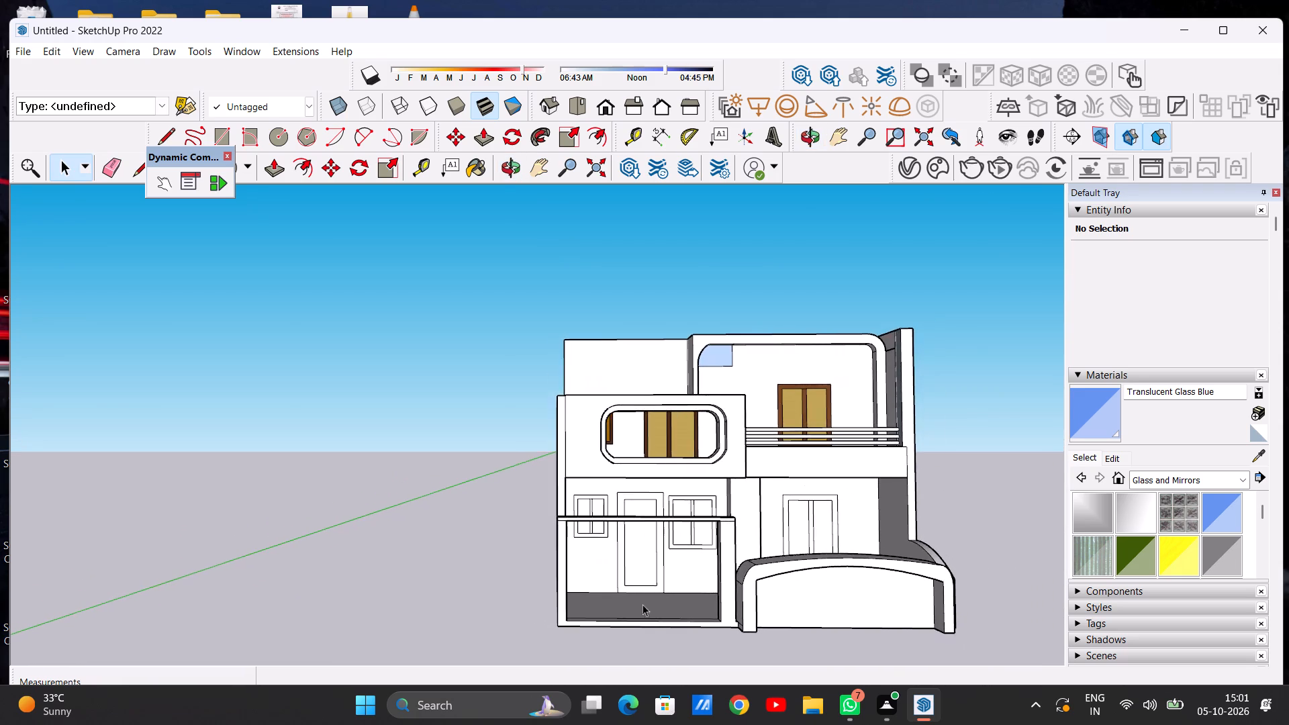
{"action": "scroll", "coordinate": [638, 624], "scroll_direction": "up", "scroll_amount": 5}
{"action": "middle_click_drag", "start_coordinate": [626, 617], "coordinate": [642, 652]}
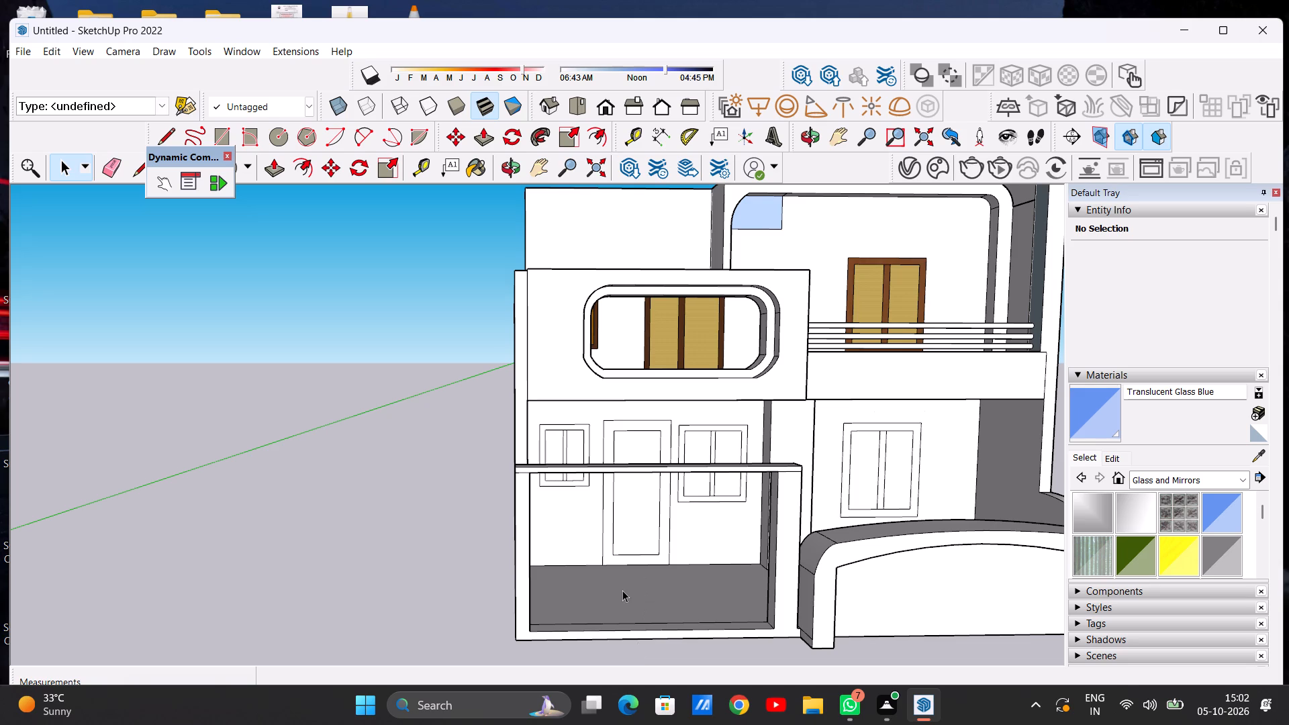
{"action": "scroll", "coordinate": [626, 599], "scroll_direction": "down", "scroll_amount": 2}
{"action": "scroll", "coordinate": [604, 622], "scroll_direction": "up", "scroll_amount": 2}
{"action": "middle_click_drag", "start_coordinate": [604, 622], "coordinate": [598, 674]}
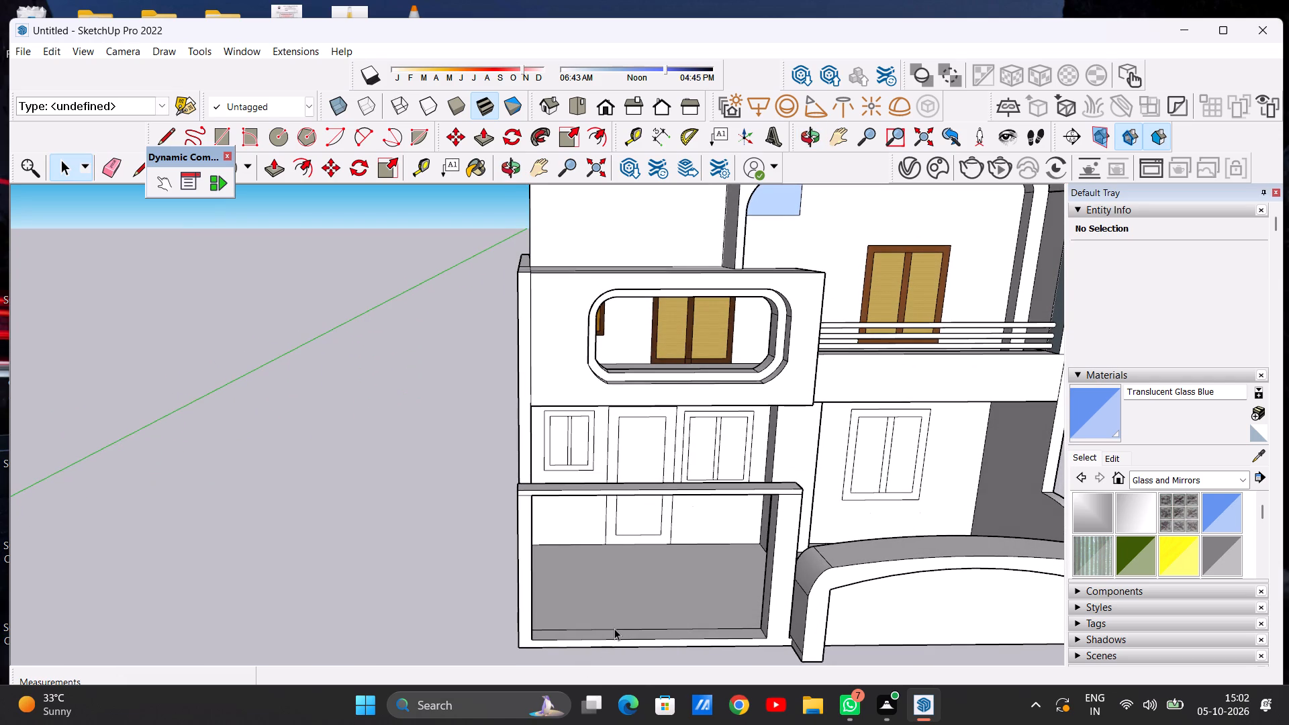
Draw a line about 2' 5" long across the inner side face of the gate pillar beside the curved wall.
{"action": "middle_click_drag", "start_coordinate": [598, 620], "coordinate": [495, 623]}
{"action": "scroll", "coordinate": [508, 559], "scroll_direction": "up", "scroll_amount": 5}
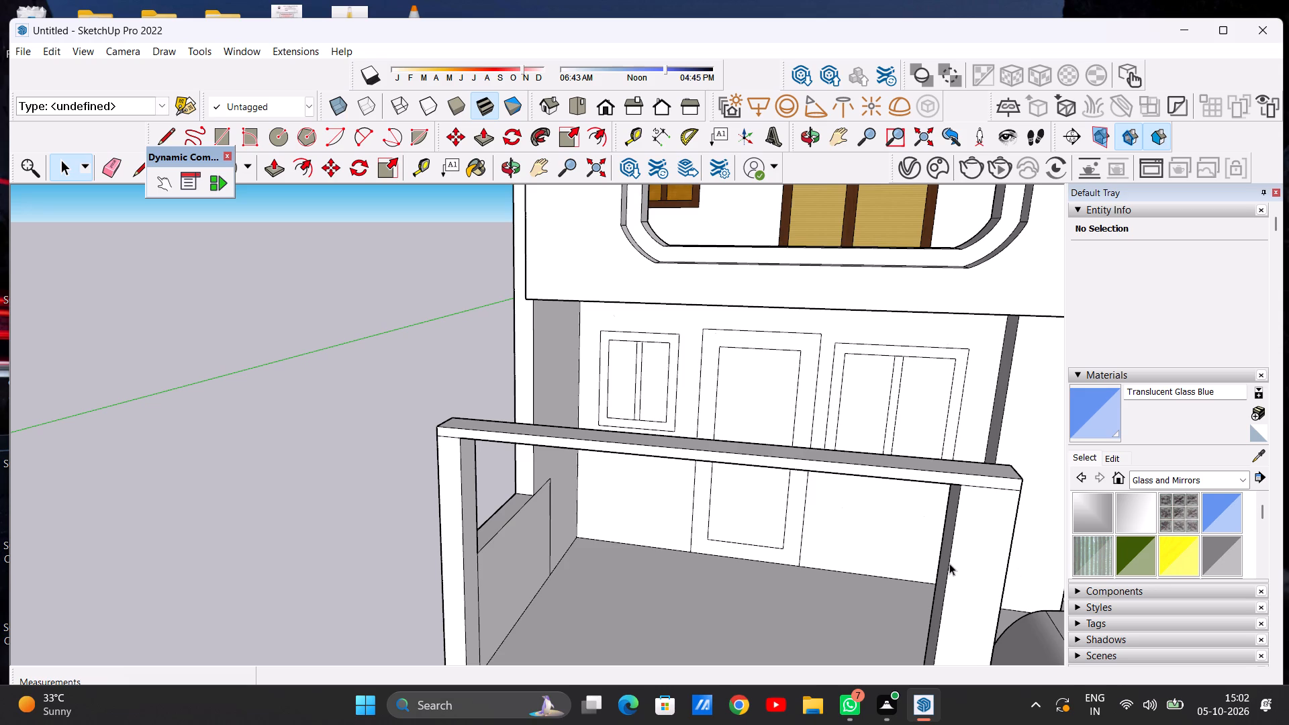
{"action": "key", "text": "l"}
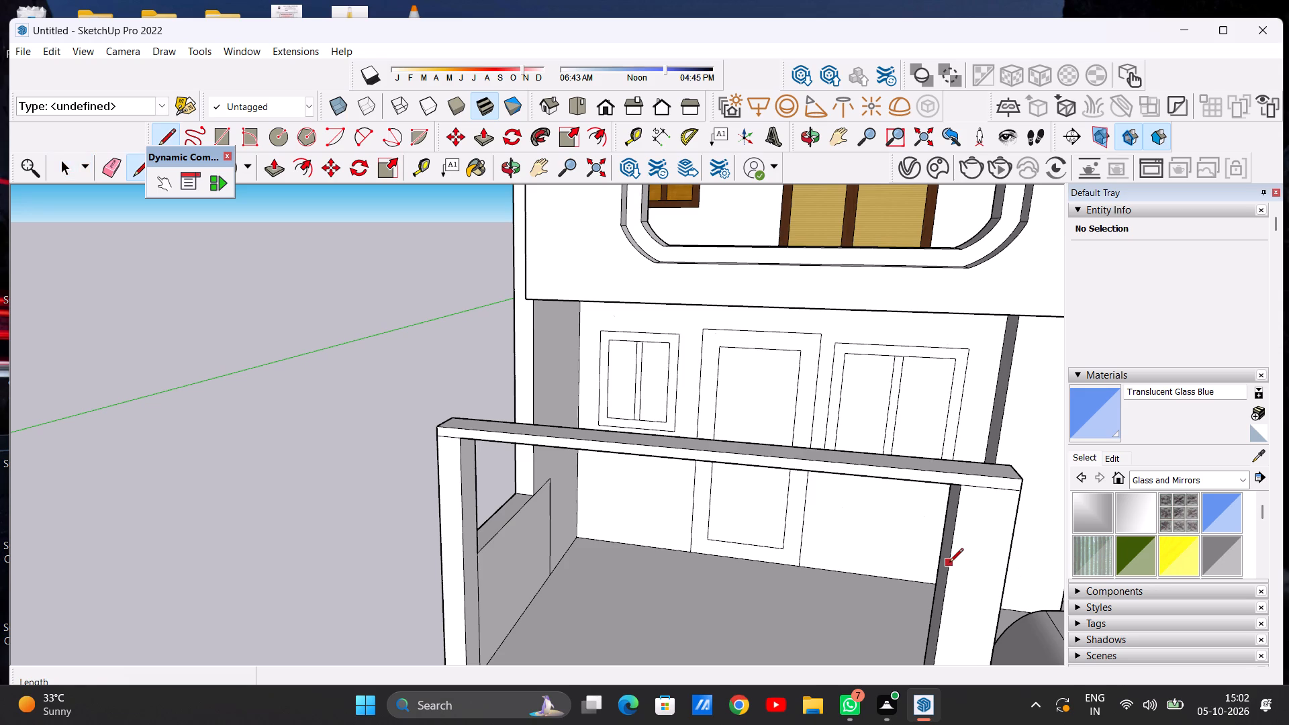
{"action": "scroll", "coordinate": [745, 532], "scroll_direction": "down", "scroll_amount": 10}
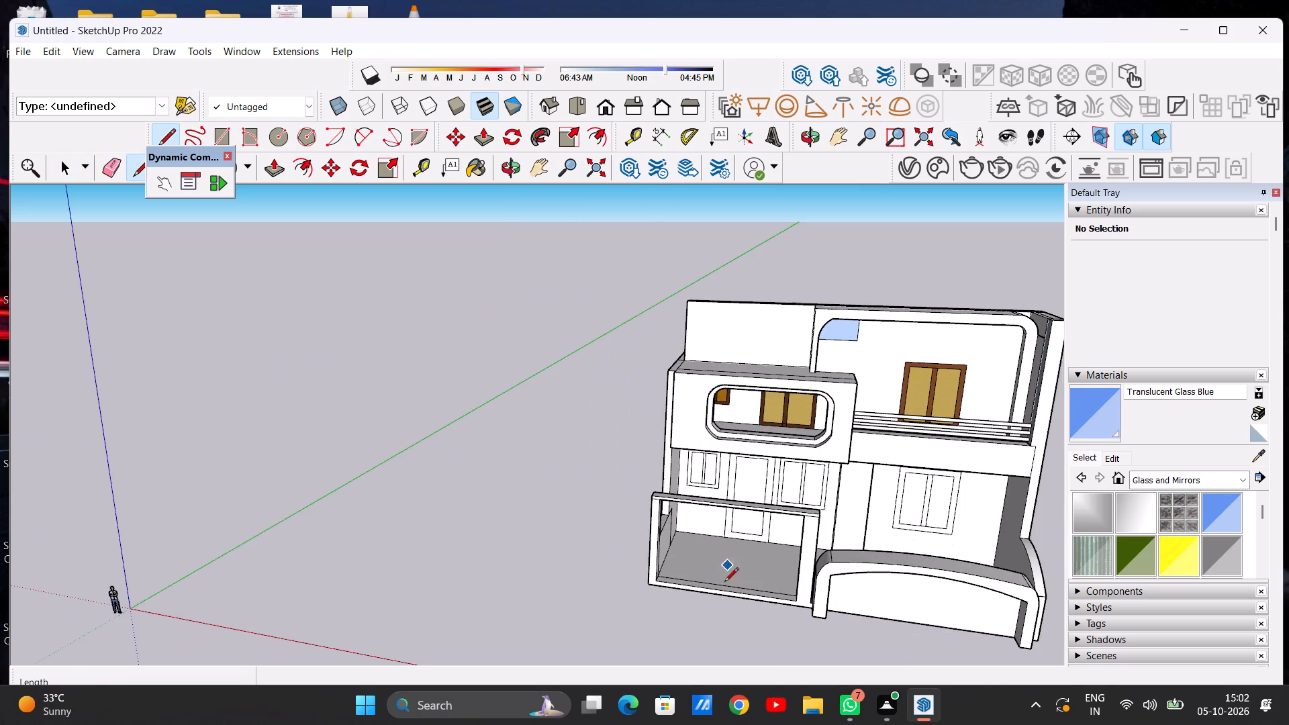
{"action": "middle_click_drag", "start_coordinate": [696, 587], "coordinate": [762, 531]}
{"action": "scroll", "coordinate": [781, 526], "scroll_direction": "up", "scroll_amount": 7}
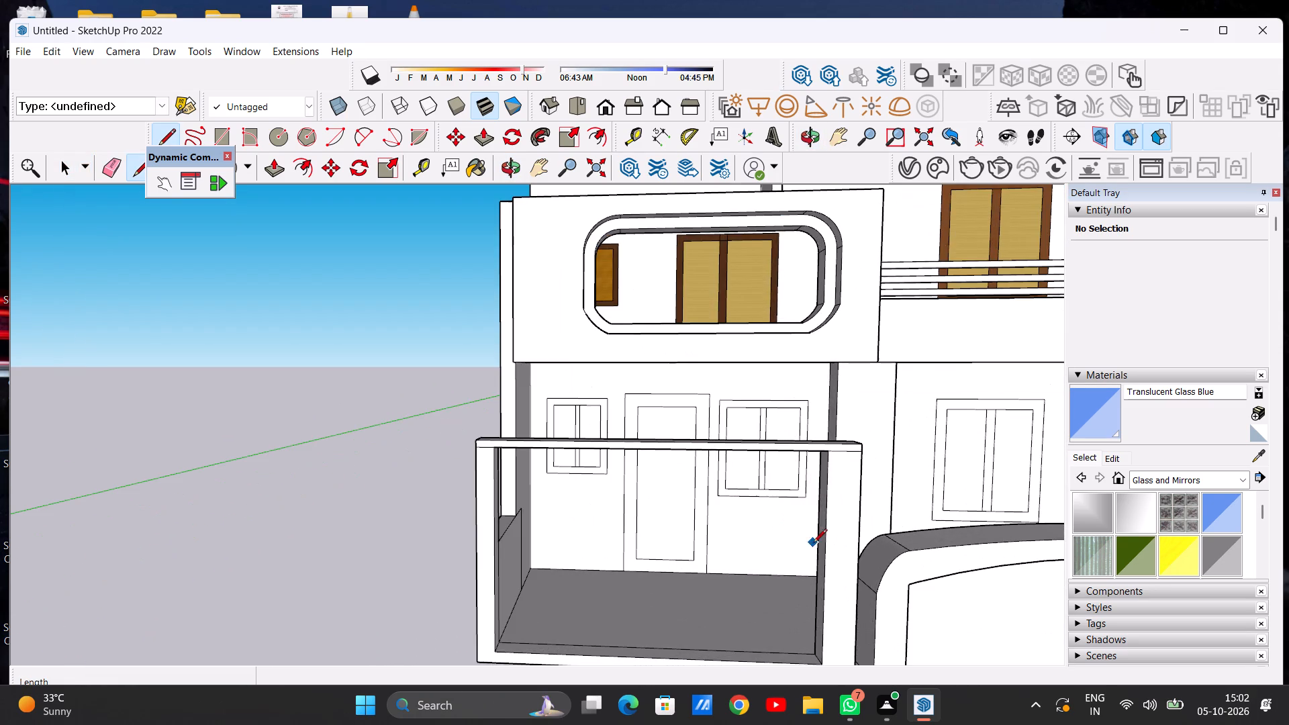
{"action": "middle_click_drag", "start_coordinate": [800, 546], "coordinate": [848, 546]}
{"action": "scroll", "coordinate": [844, 519], "scroll_direction": "up", "scroll_amount": 6}
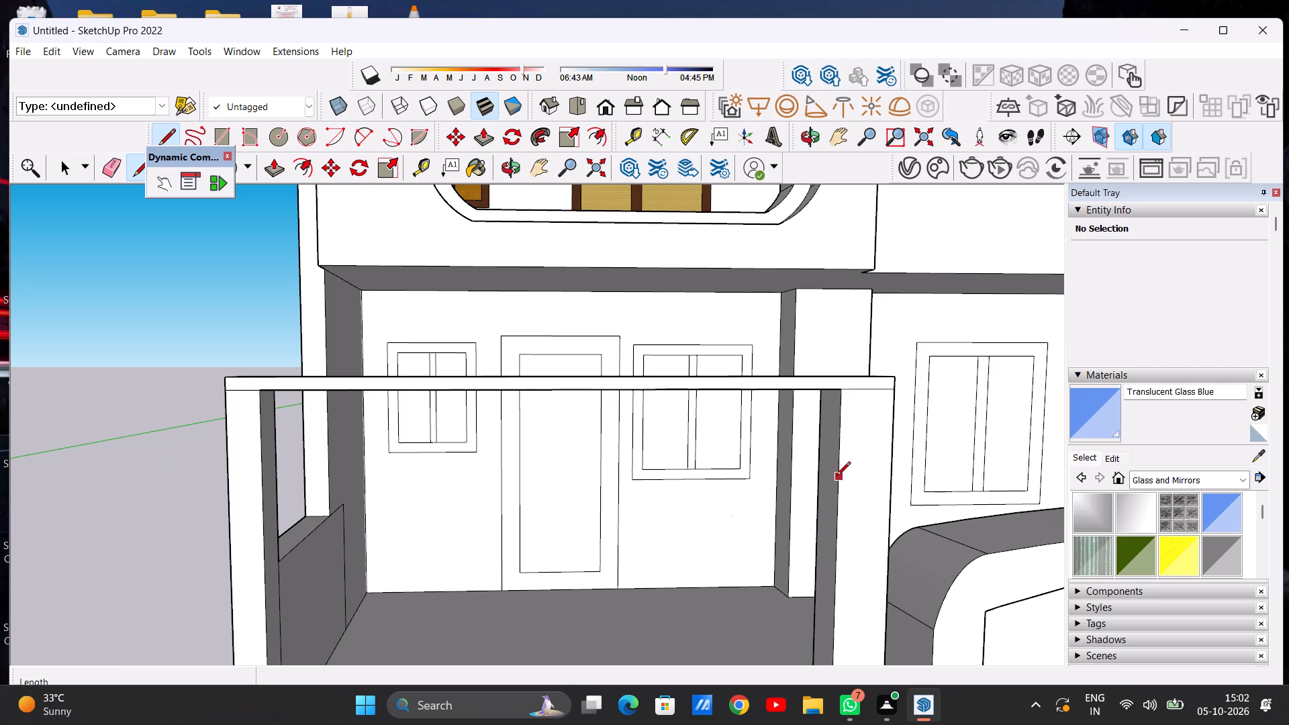
{"action": "left_click", "coordinate": [837, 473]}
{"action": "scroll", "coordinate": [816, 465], "scroll_direction": "up", "scroll_amount": 5}
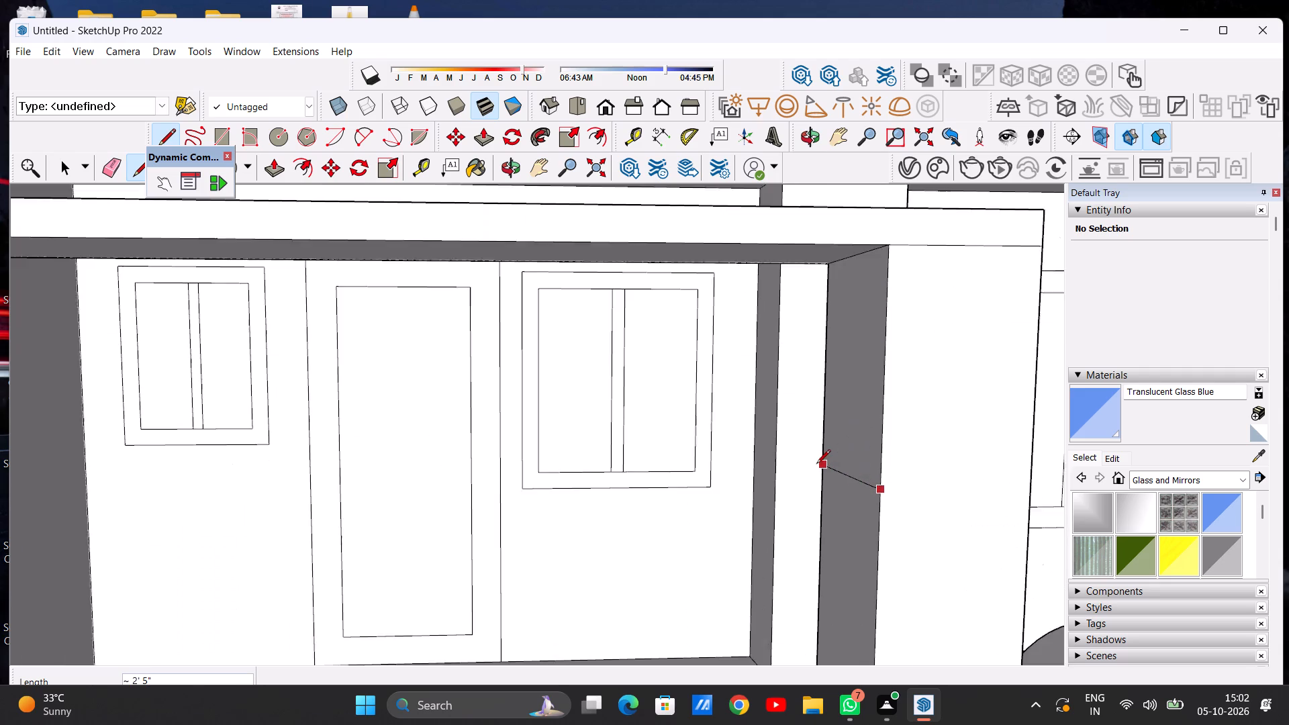
{"action": "scroll", "coordinate": [816, 465], "scroll_direction": "up", "scroll_amount": 4}
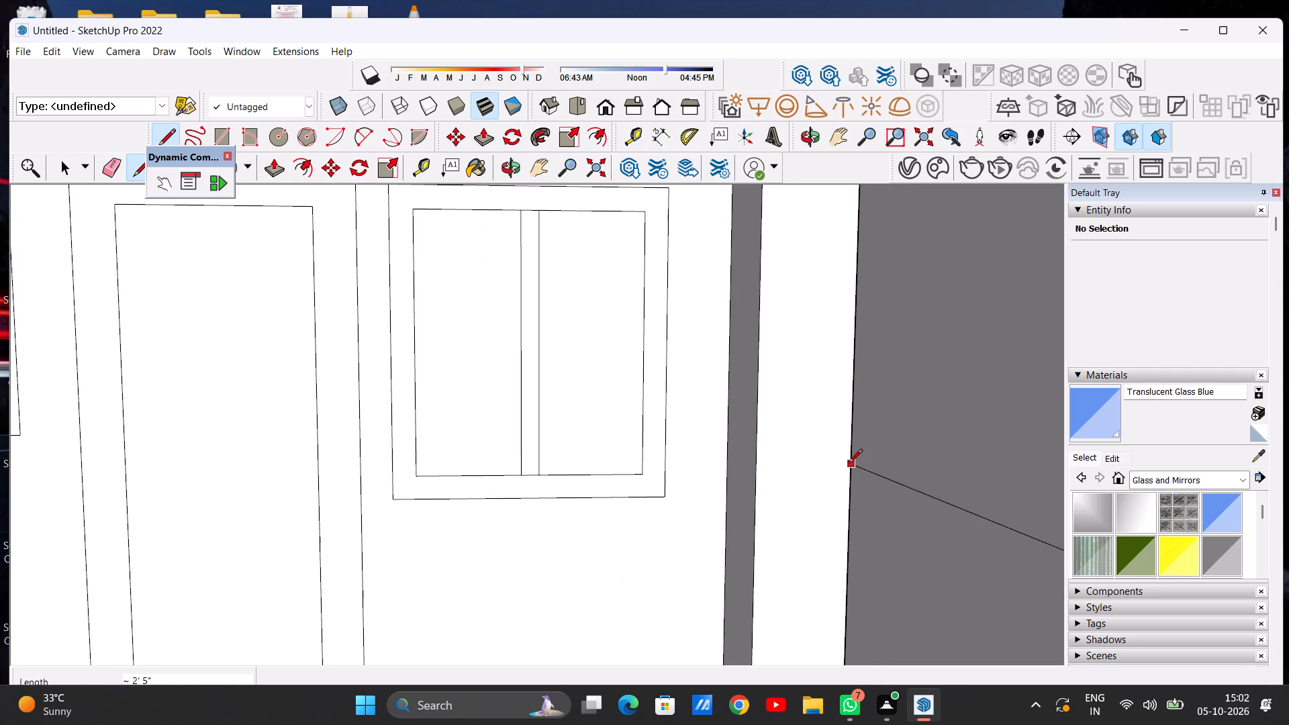
{"action": "left_click", "coordinate": [848, 463]}
{"action": "key", "text": "space"}
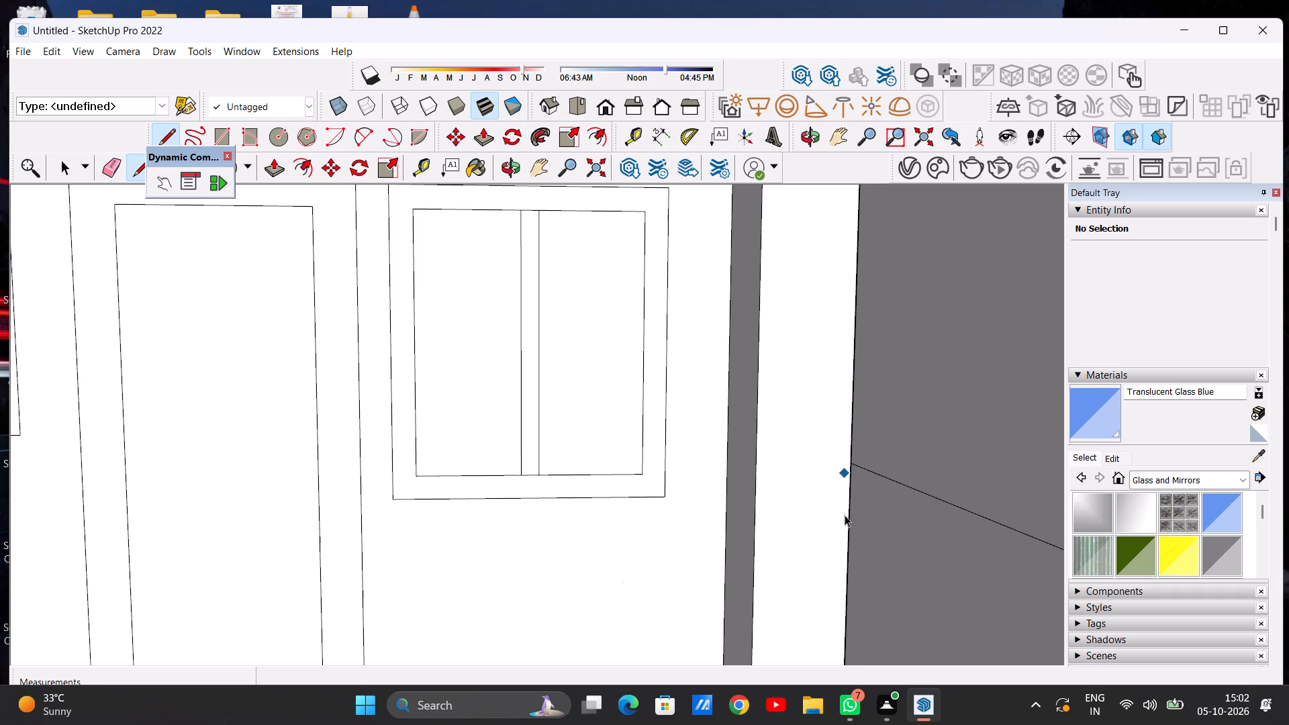
{"action": "scroll", "coordinate": [853, 536], "scroll_direction": "down", "scroll_amount": 20}
{"action": "scroll", "coordinate": [853, 536], "scroll_direction": "down", "scroll_amount": 5}
Draw a line about 28' 11 3/4" long across the gate opening, from that line's front end to the outer-corner pillar.
{"action": "key", "text": "l"}
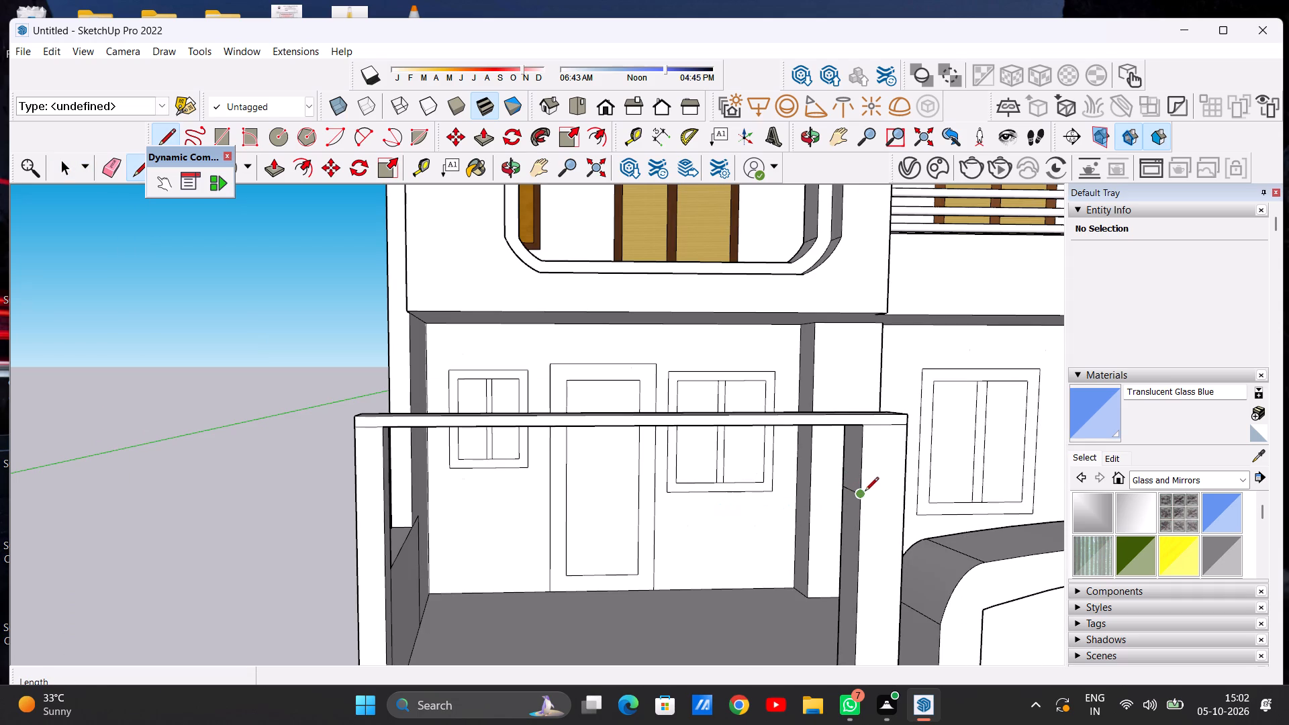
{"action": "left_click", "coordinate": [862, 492]}
{"action": "scroll", "coordinate": [776, 509], "scroll_direction": "down", "scroll_amount": 6}
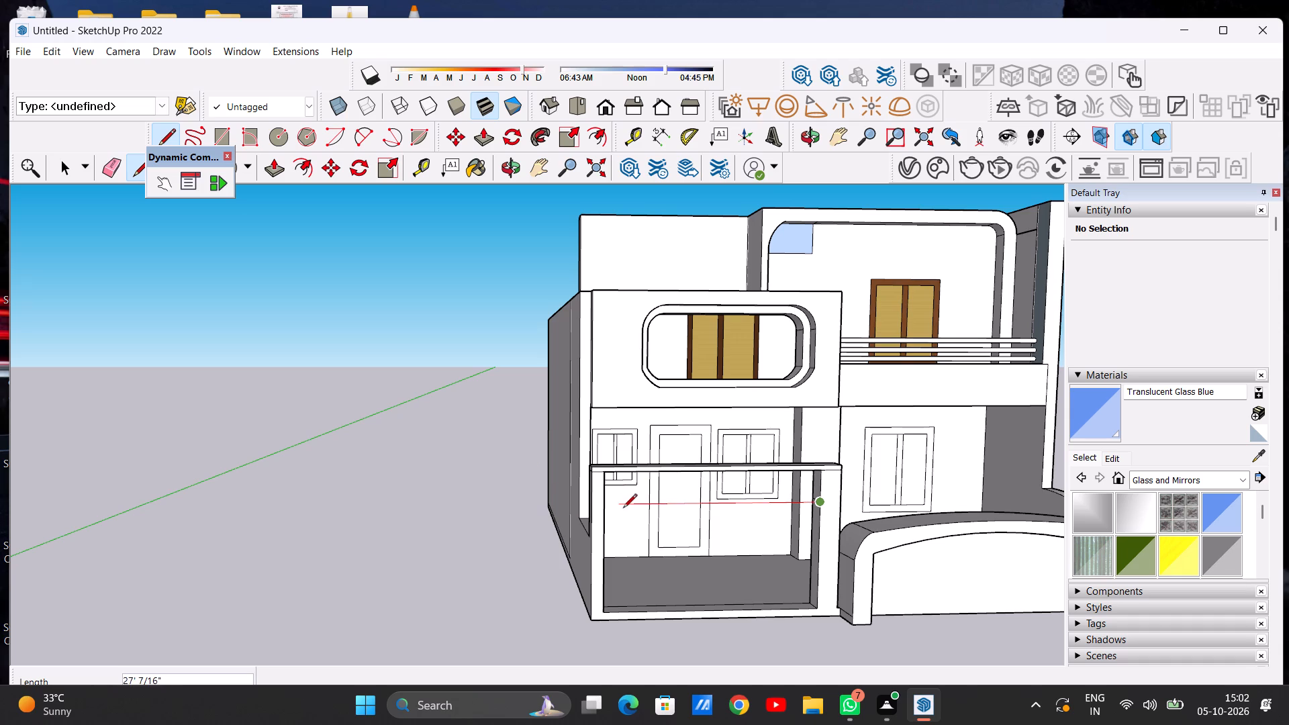
{"action": "left_click", "coordinate": [603, 507]}
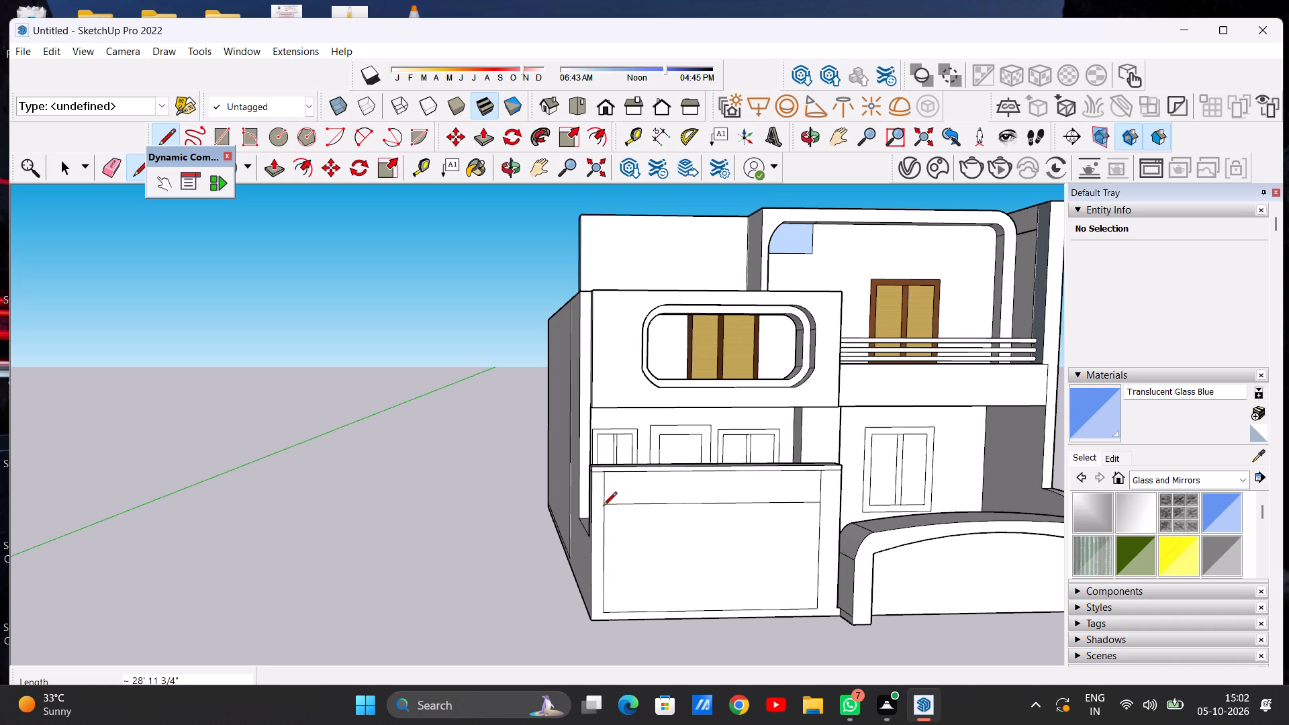
{"action": "key", "text": "space"}
Delete the two faces filling the gate opening above and below the cross line.
{"action": "middle_click_drag", "start_coordinate": [714, 500], "coordinate": [610, 532]}
{"action": "scroll", "coordinate": [628, 567], "scroll_direction": "up", "scroll_amount": 5}
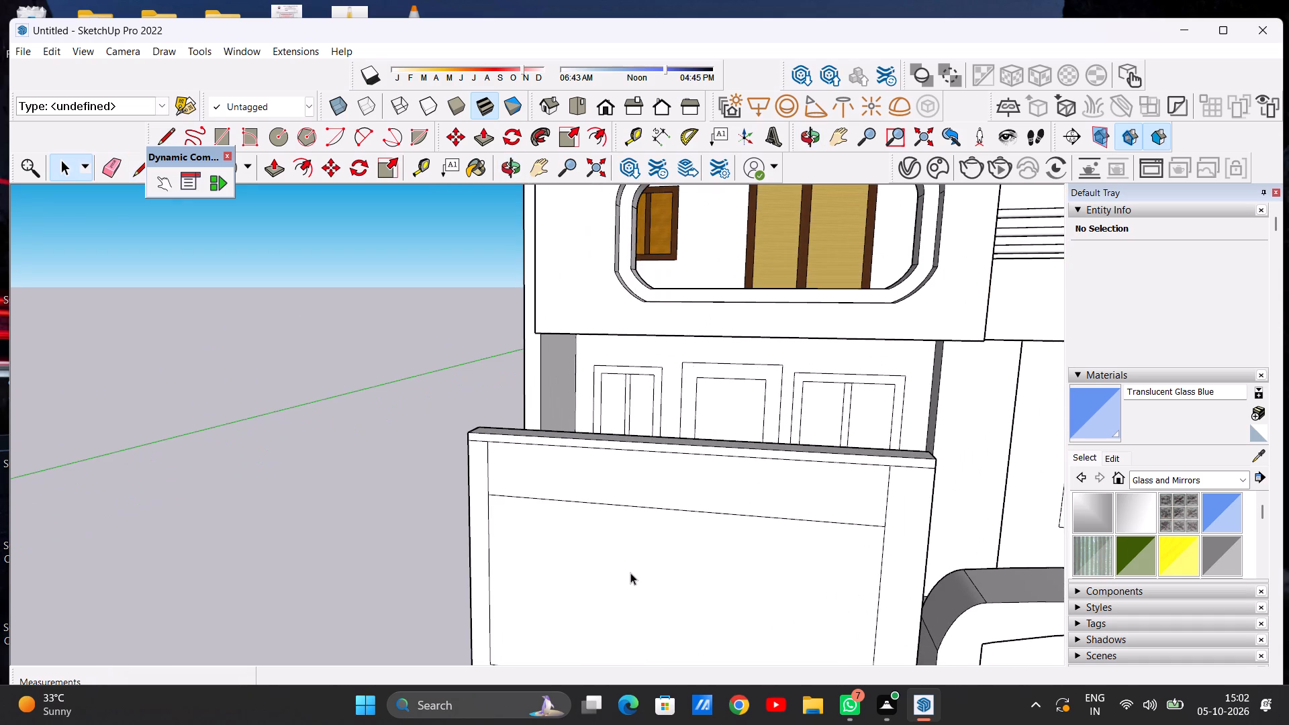
{"action": "left_click", "coordinate": [630, 573]}
{"action": "key", "text": "Delete"}
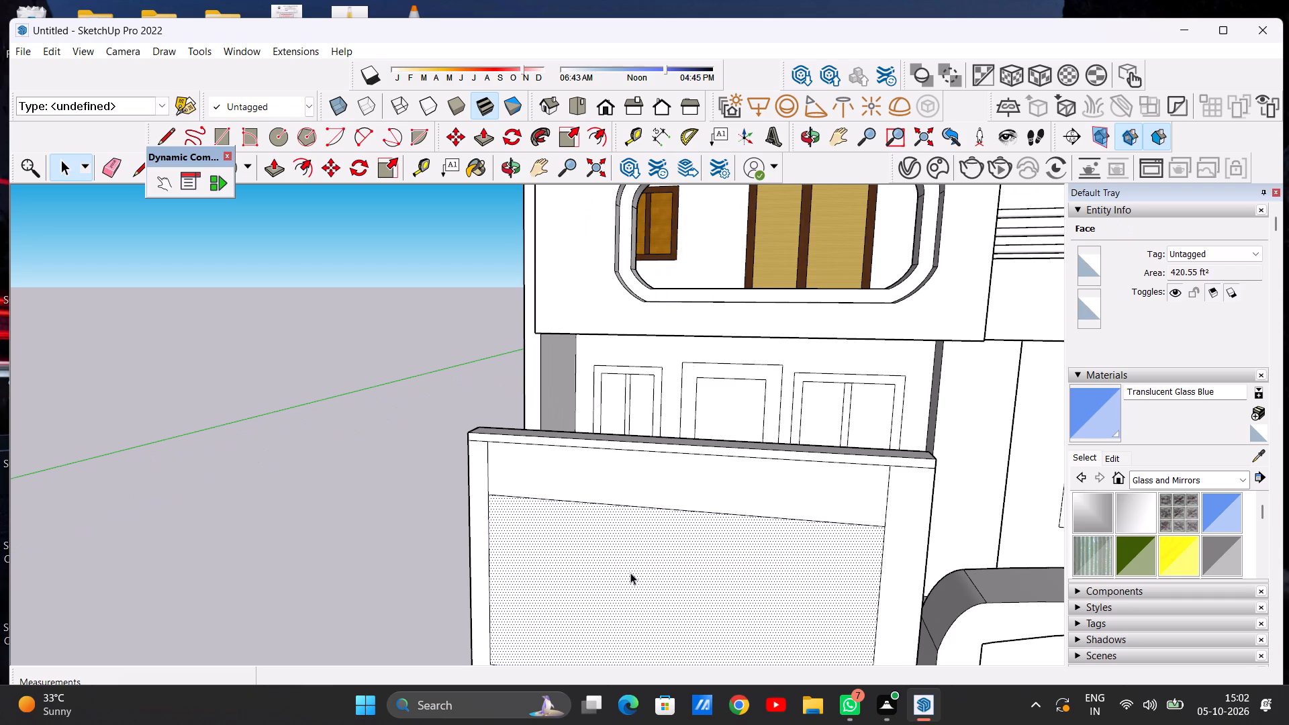
{"action": "left_click", "coordinate": [708, 482]}
{"action": "key", "text": "Delete"}
{"action": "scroll", "coordinate": [623, 591], "scroll_direction": "down", "scroll_amount": 4}
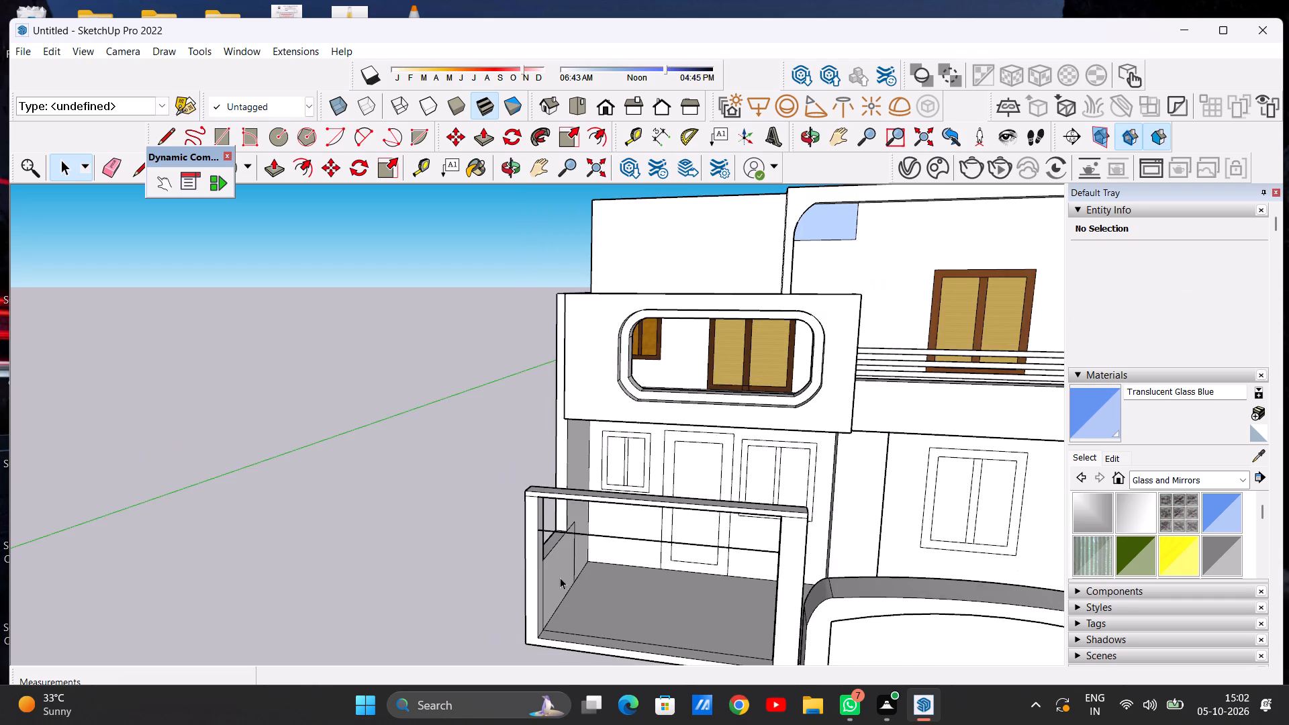
Draw a line about 2' 4 15/16" long across the outer-corner pillar's inner side face, starting at the cross line's end.
{"action": "middle_click_drag", "start_coordinate": [560, 577], "coordinate": [545, 516]}
{"action": "scroll", "coordinate": [520, 504], "scroll_direction": "up", "scroll_amount": 4}
{"action": "scroll", "coordinate": [524, 499], "scroll_direction": "down", "scroll_amount": 1}
{"action": "scroll", "coordinate": [526, 499], "scroll_direction": "up", "scroll_amount": 11}
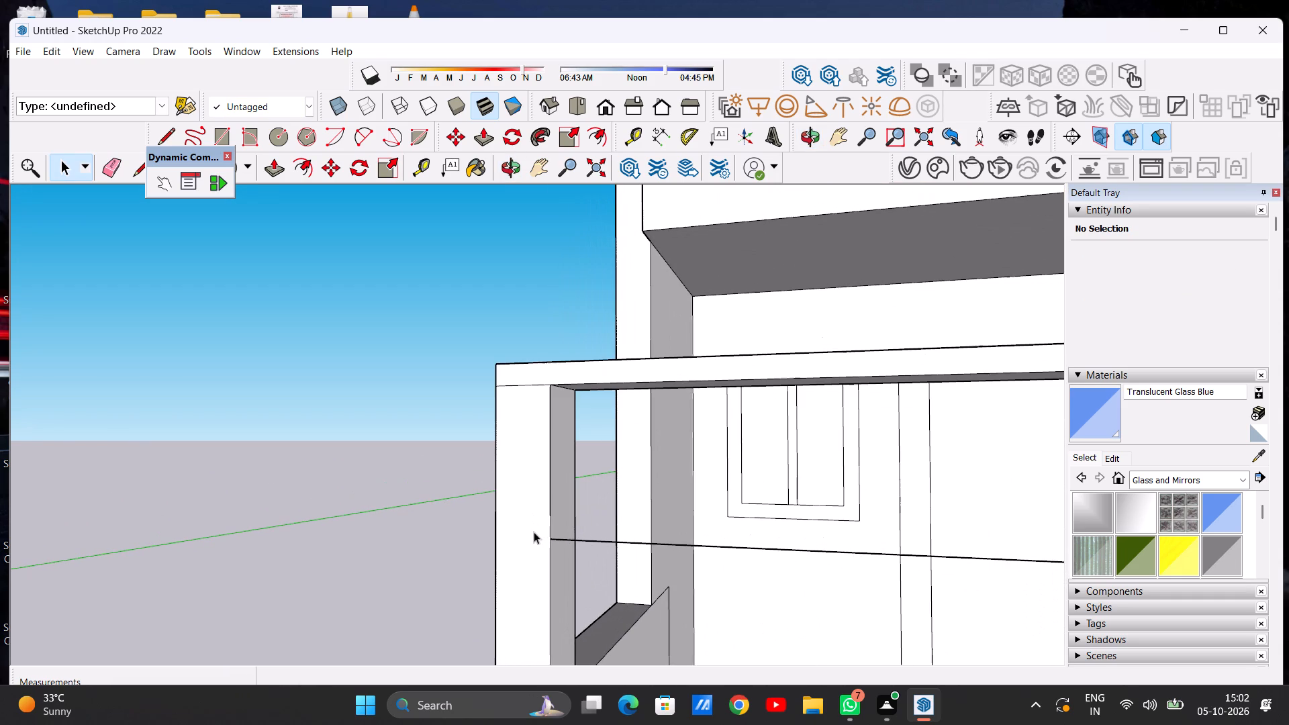
{"action": "key", "text": "l"}
{"action": "middle_click_drag", "start_coordinate": [567, 546], "coordinate": [463, 618]}
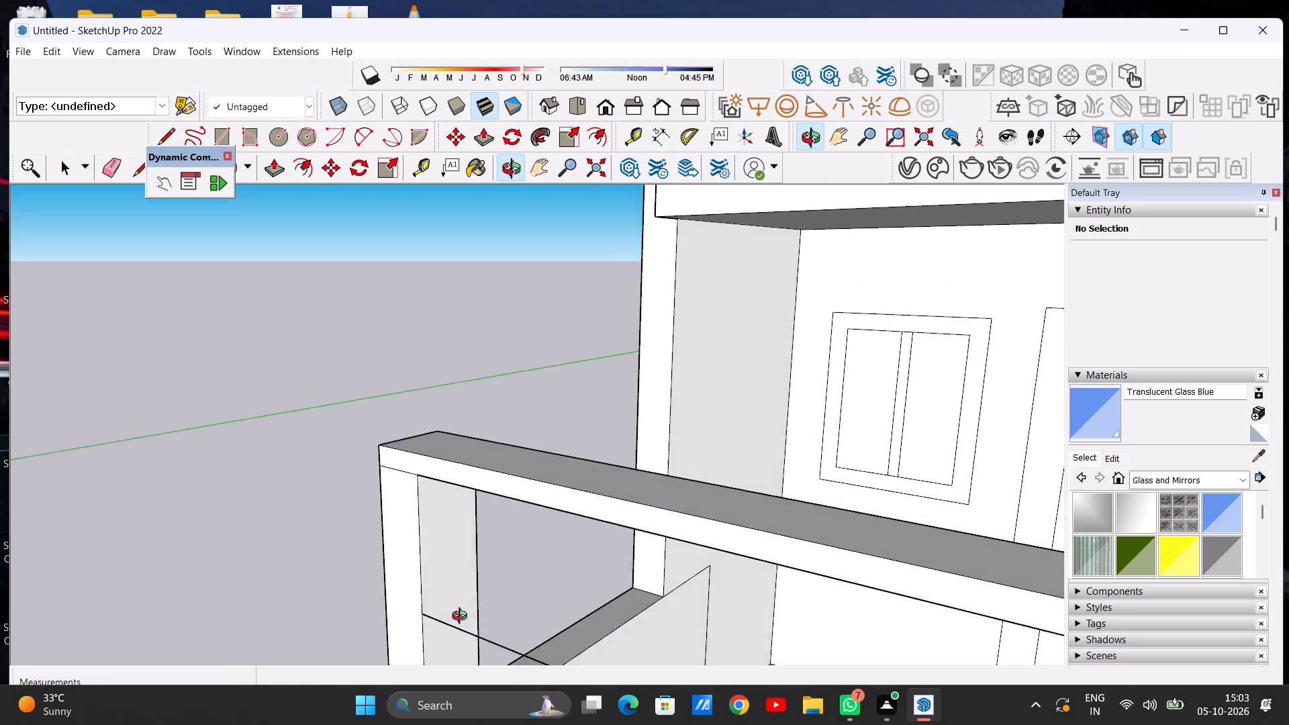
{"action": "middle_click_drag", "start_coordinate": [463, 618], "coordinate": [461, 618]}
{"action": "scroll", "coordinate": [455, 620], "scroll_direction": "up", "scroll_amount": 6}
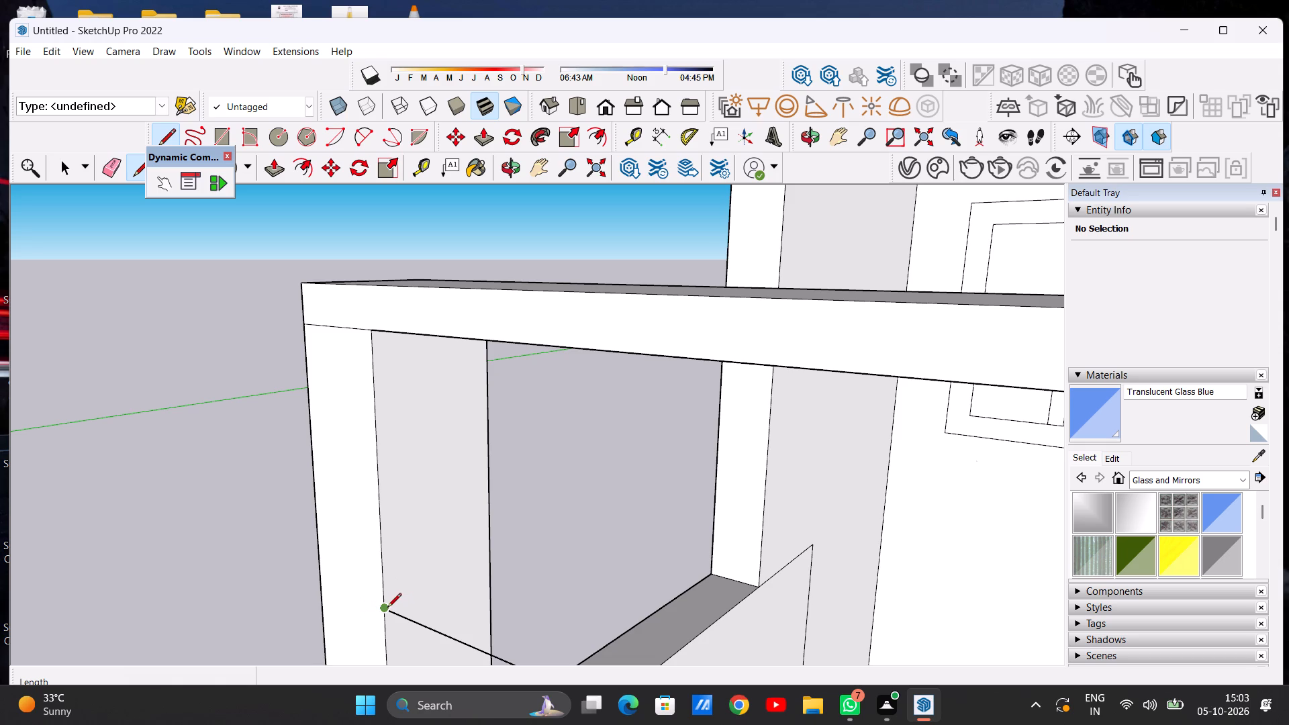
{"action": "left_click", "coordinate": [387, 608]}
{"action": "left_click", "coordinate": [492, 559]}
{"action": "key", "text": "space"}
Erase the line that spans the gate opening between the two pillars.
{"action": "type", "text": "e"}
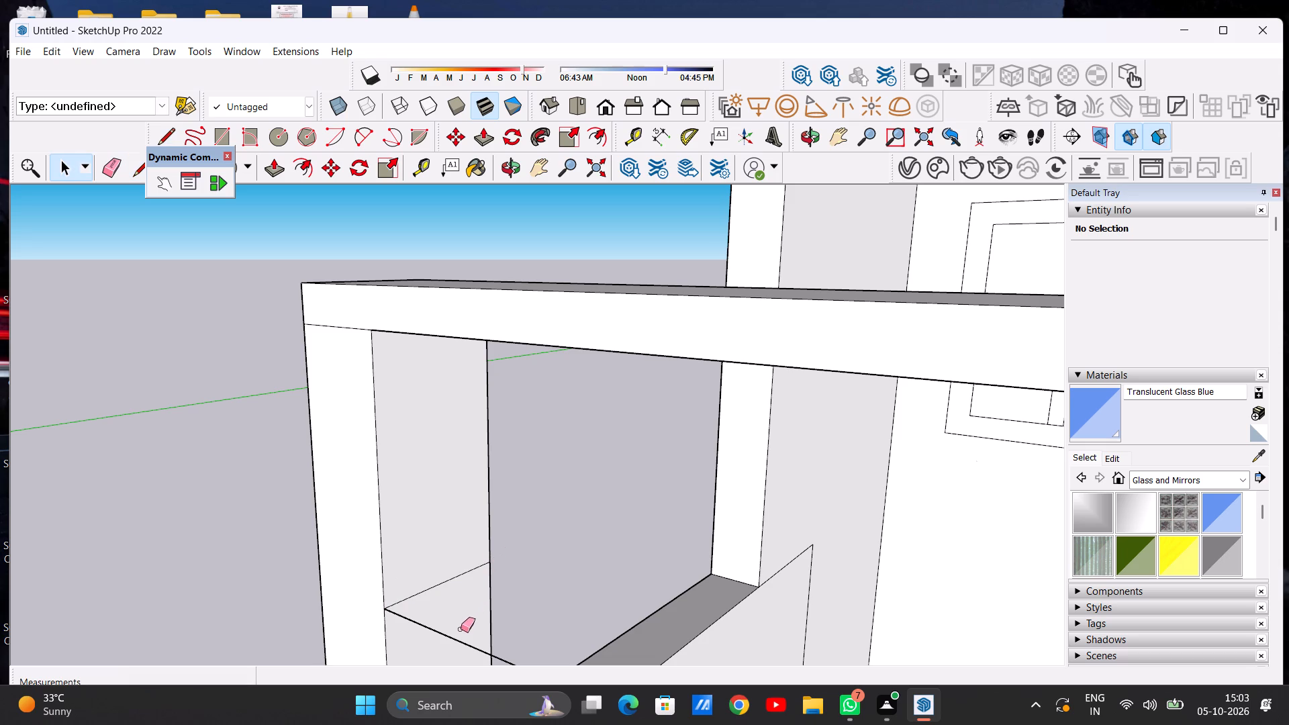
{"action": "left_click", "coordinate": [457, 640]}
{"action": "key", "text": "space"}
{"action": "scroll", "coordinate": [516, 650], "scroll_direction": "down", "scroll_amount": 3}
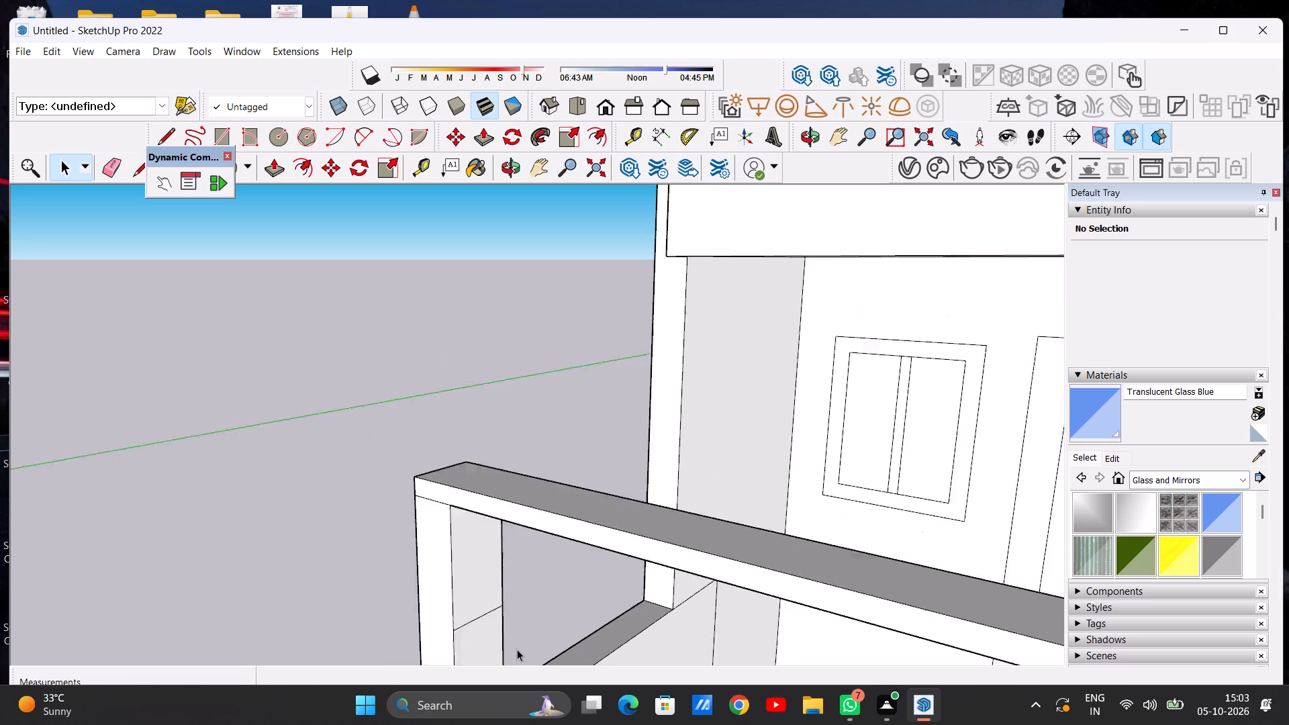
{"action": "scroll", "coordinate": [517, 649], "scroll_direction": "down", "scroll_amount": 13}
{"action": "middle_click_drag", "start_coordinate": [526, 620], "coordinate": [695, 514]}
{"action": "scroll", "coordinate": [730, 571], "scroll_direction": "down", "scroll_amount": 13}
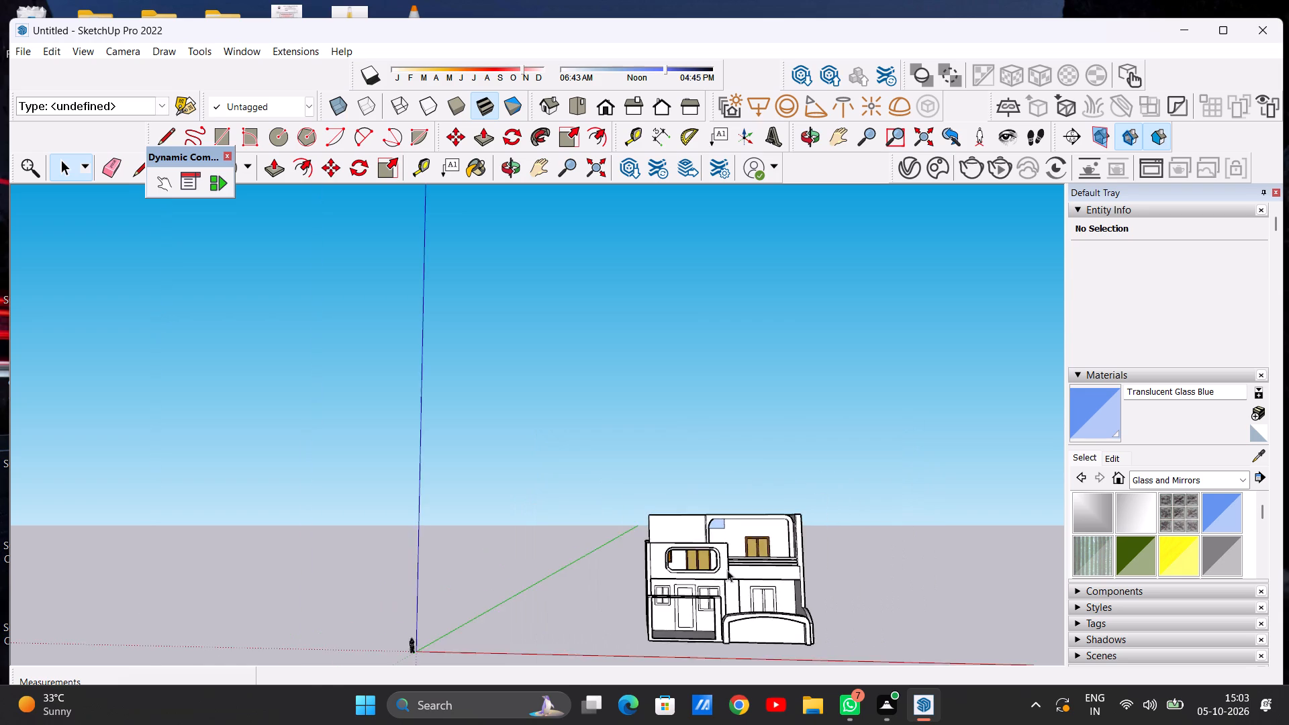
Examine the porch gate frame and the house's front elevation from several angles and distances.
{"action": "scroll", "coordinate": [727, 570], "scroll_direction": "down", "scroll_amount": 2}
{"action": "scroll", "coordinate": [696, 605], "scroll_direction": "up", "scroll_amount": 15}
{"action": "scroll", "coordinate": [722, 561], "scroll_direction": "down", "scroll_amount": 6}
{"action": "middle_click_drag", "start_coordinate": [716, 598], "coordinate": [800, 677]}
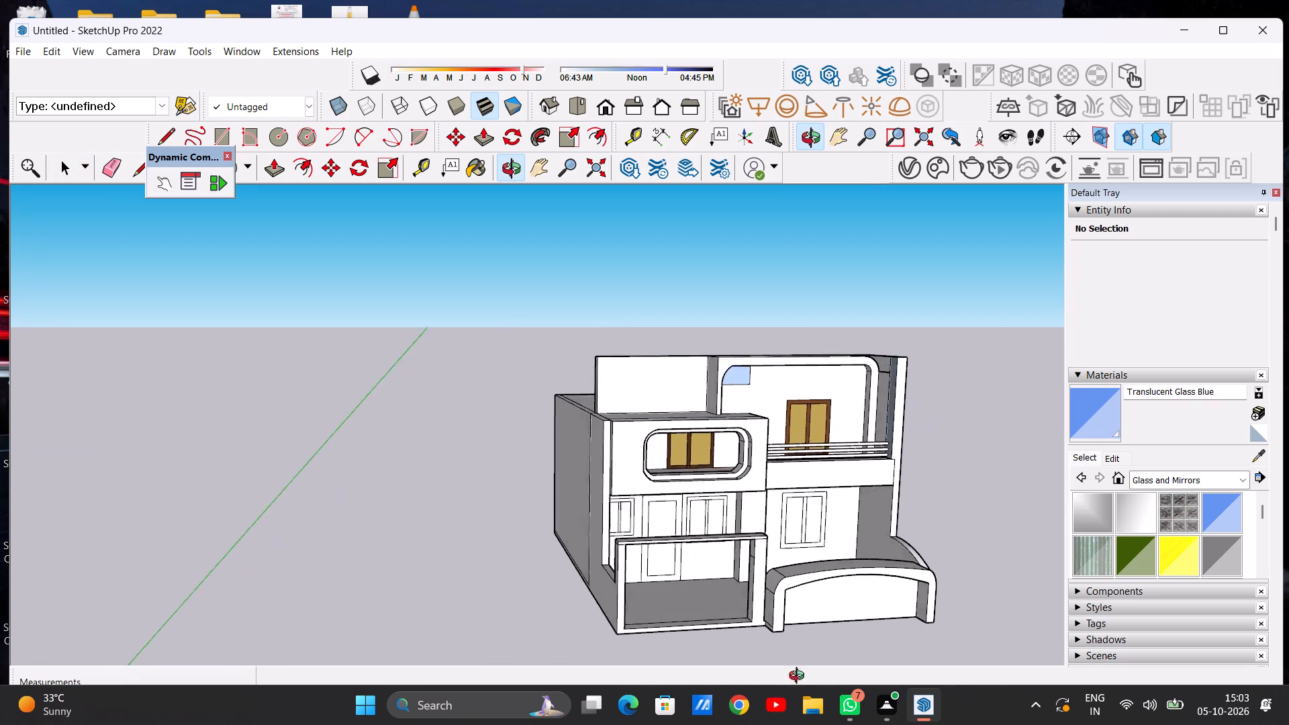
{"action": "middle_click_drag", "start_coordinate": [800, 677], "coordinate": [800, 658]}
{"action": "scroll", "coordinate": [755, 546], "scroll_direction": "up", "scroll_amount": 16}
{"action": "scroll", "coordinate": [777, 571], "scroll_direction": "down", "scroll_amount": 7}
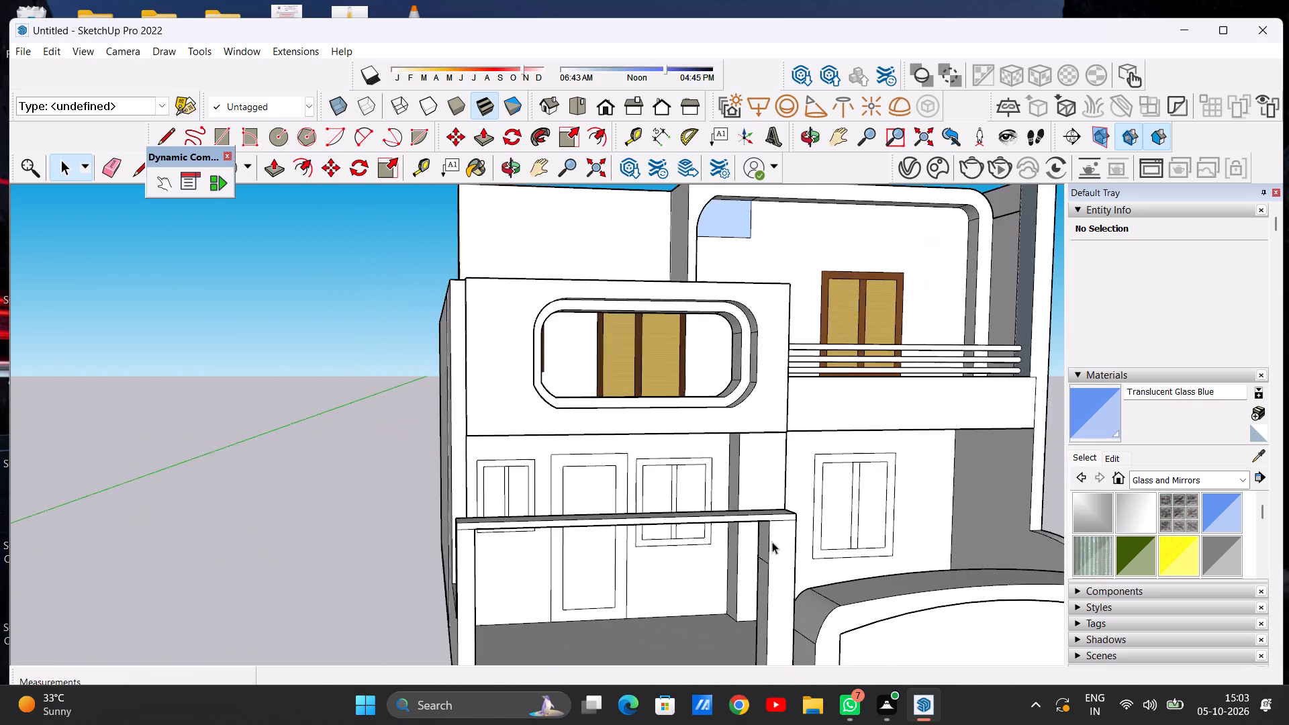
{"action": "scroll", "coordinate": [772, 542], "scroll_direction": "down", "scroll_amount": 12}
{"action": "scroll", "coordinate": [798, 597], "scroll_direction": "up", "scroll_amount": 4}
{"action": "middle_click_drag", "start_coordinate": [793, 597], "coordinate": [717, 559]}
{"action": "scroll", "coordinate": [720, 561], "scroll_direction": "up", "scroll_amount": 3}
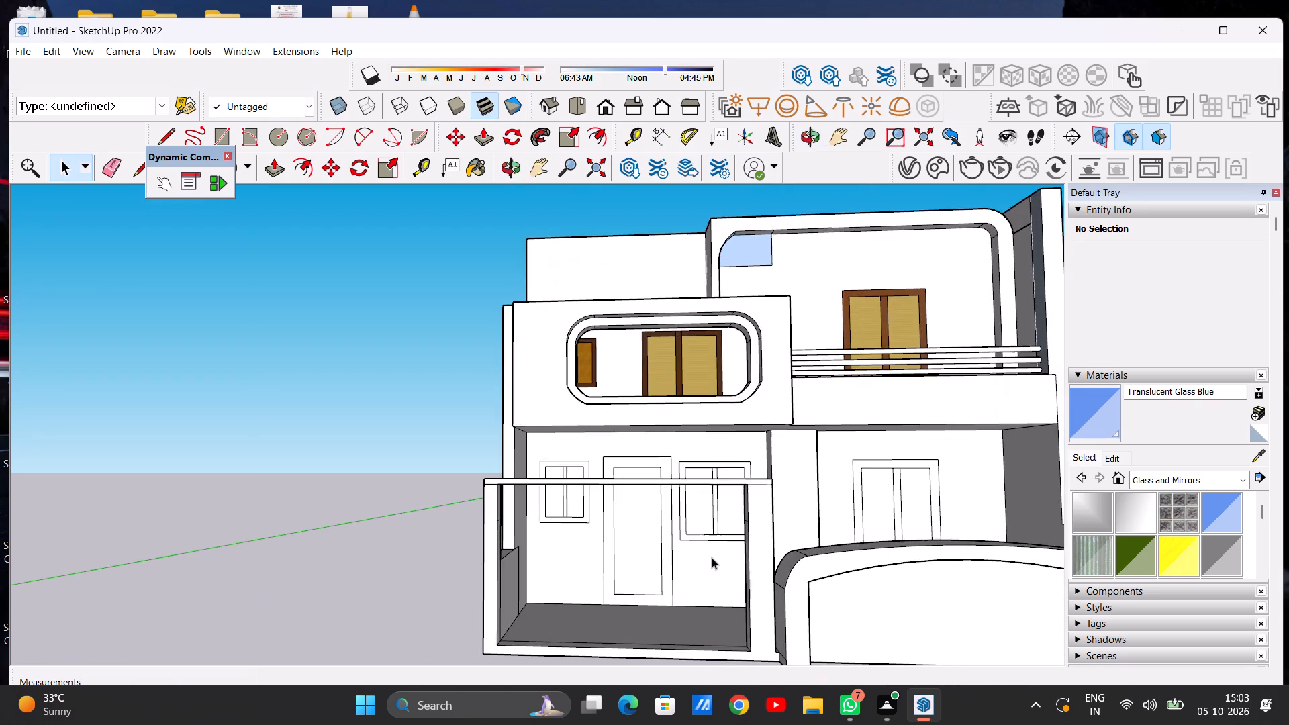
{"action": "middle_click_drag", "start_coordinate": [675, 570], "coordinate": [722, 610]}
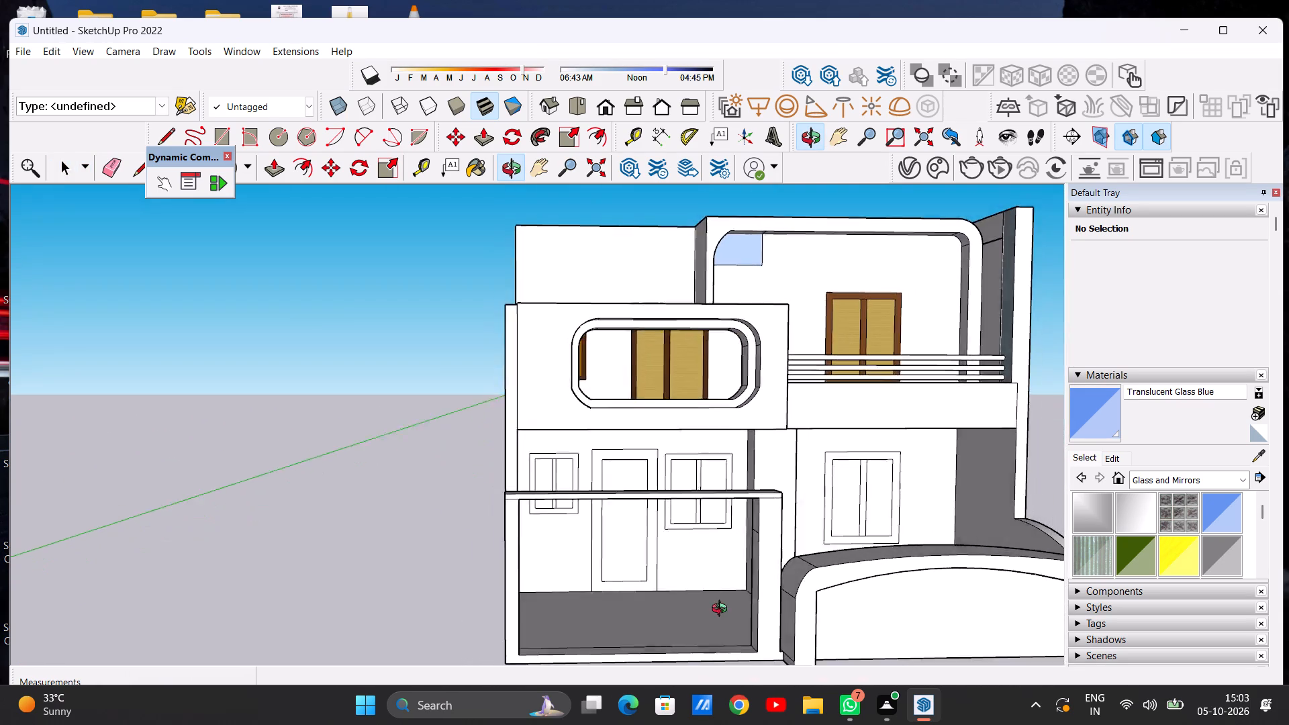
{"action": "middle_click_drag", "start_coordinate": [722, 610], "coordinate": [734, 657]}
{"action": "scroll", "coordinate": [734, 657], "scroll_direction": "up", "scroll_amount": 1}
{"action": "scroll", "coordinate": [606, 575], "scroll_direction": "down", "scroll_amount": 5}
{"action": "middle_click_drag", "start_coordinate": [585, 606], "coordinate": [575, 695]}
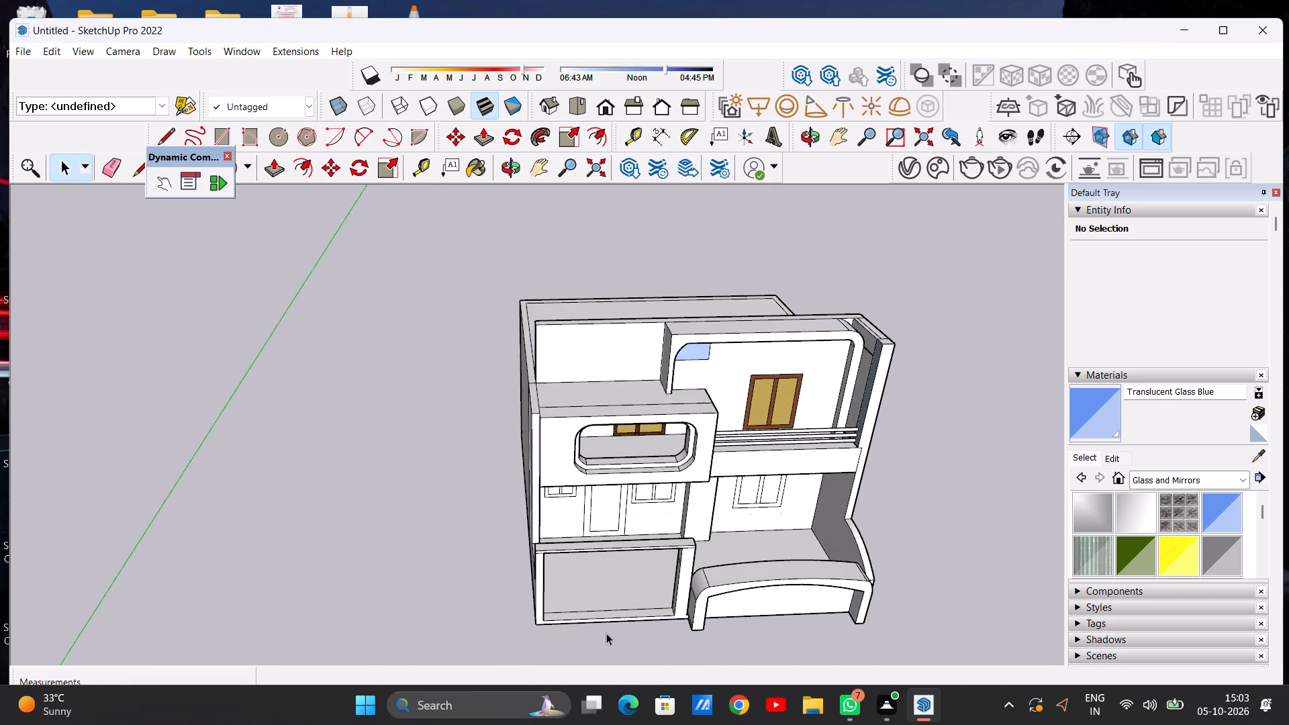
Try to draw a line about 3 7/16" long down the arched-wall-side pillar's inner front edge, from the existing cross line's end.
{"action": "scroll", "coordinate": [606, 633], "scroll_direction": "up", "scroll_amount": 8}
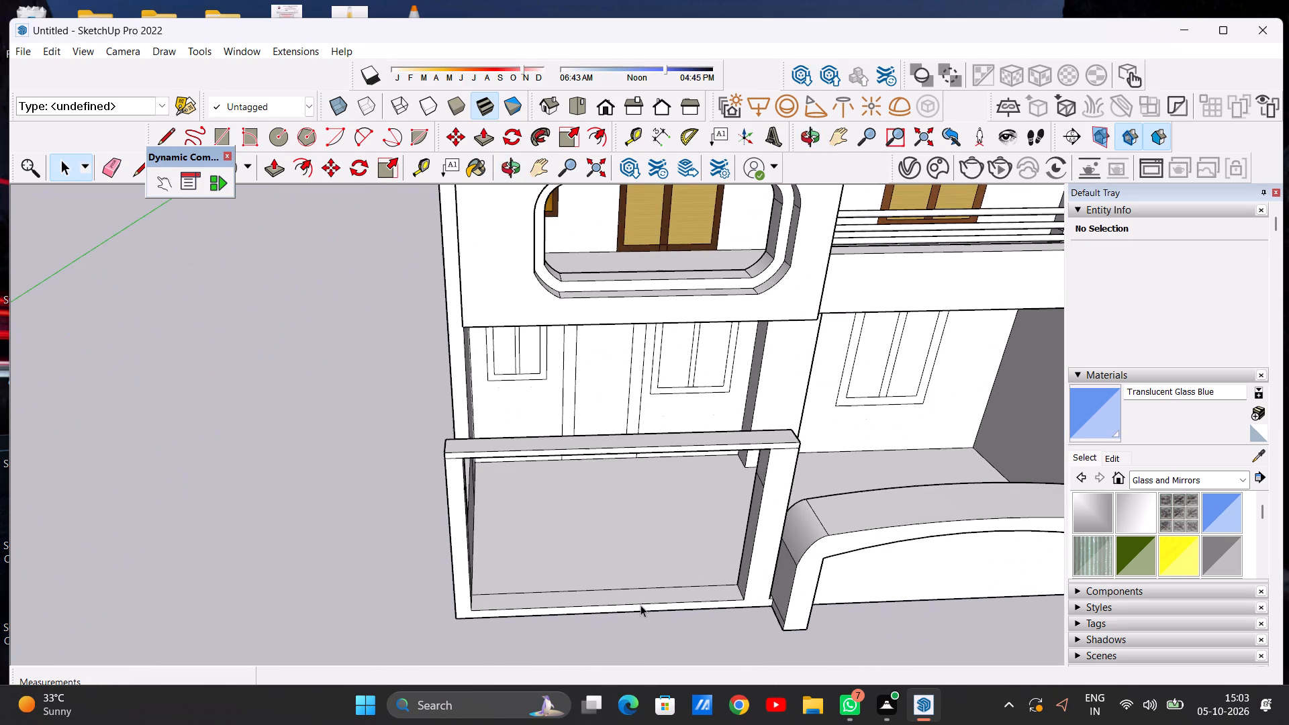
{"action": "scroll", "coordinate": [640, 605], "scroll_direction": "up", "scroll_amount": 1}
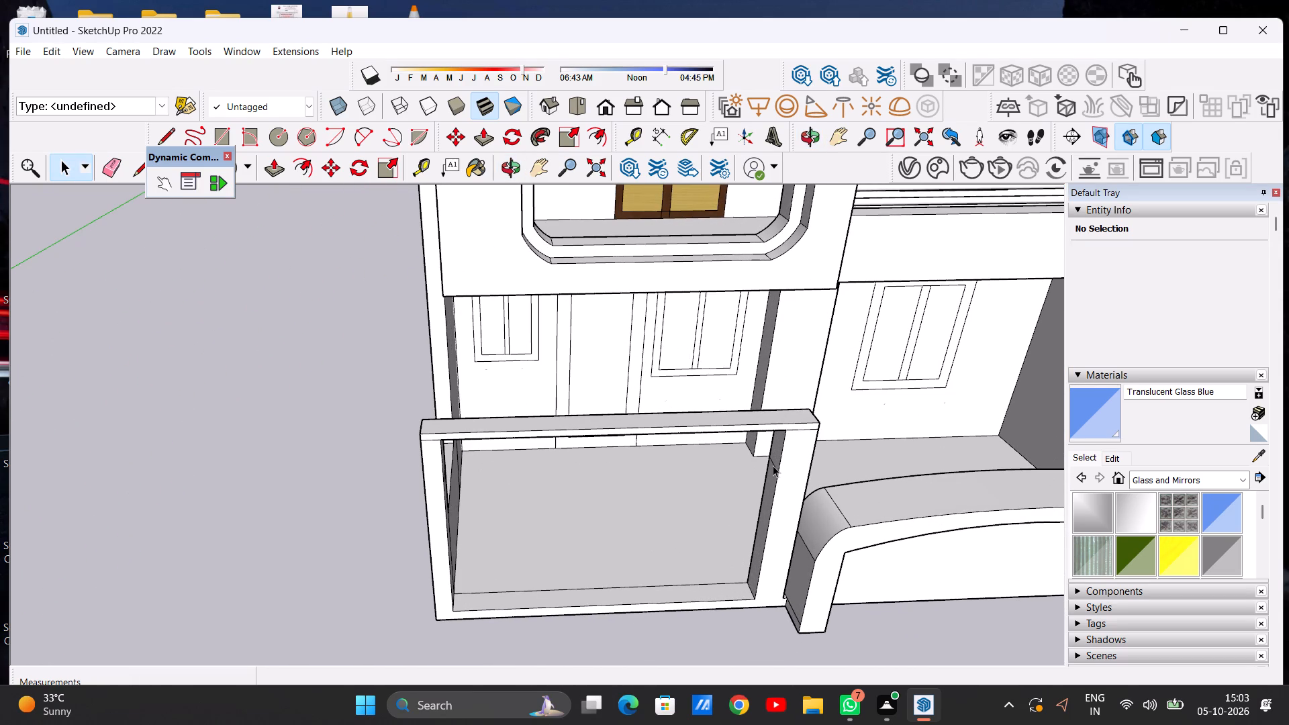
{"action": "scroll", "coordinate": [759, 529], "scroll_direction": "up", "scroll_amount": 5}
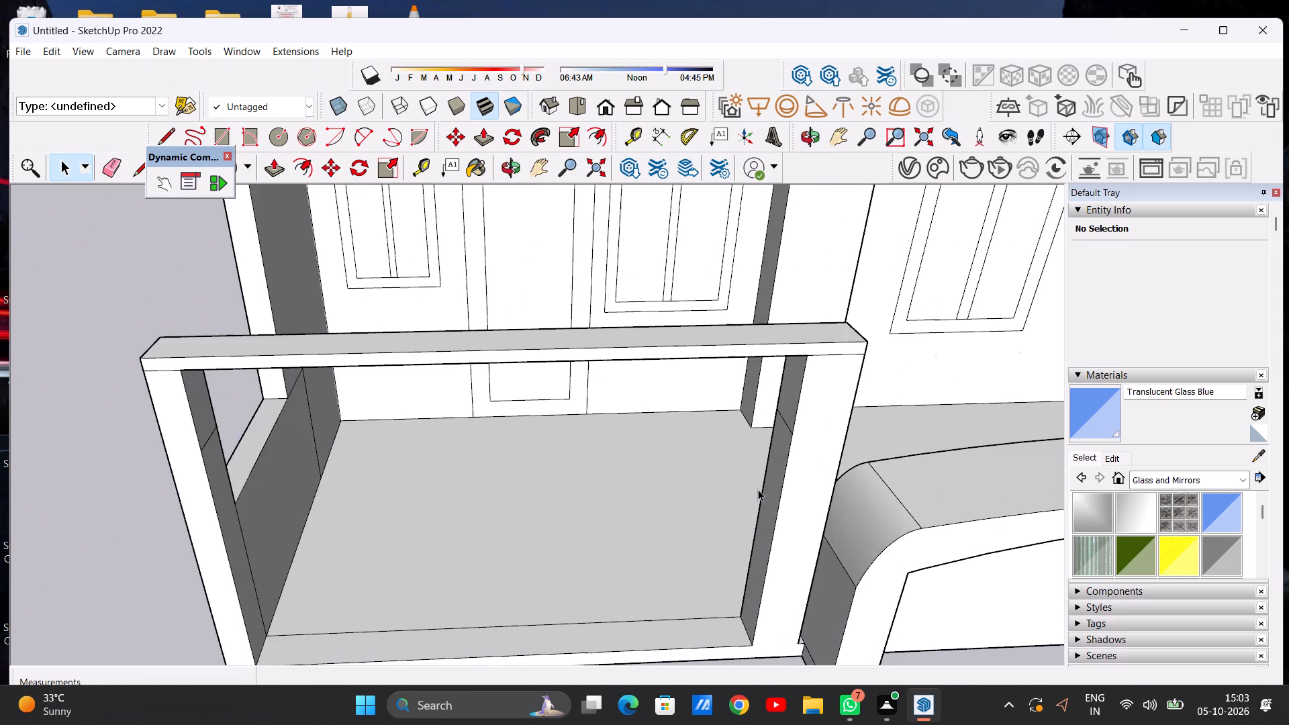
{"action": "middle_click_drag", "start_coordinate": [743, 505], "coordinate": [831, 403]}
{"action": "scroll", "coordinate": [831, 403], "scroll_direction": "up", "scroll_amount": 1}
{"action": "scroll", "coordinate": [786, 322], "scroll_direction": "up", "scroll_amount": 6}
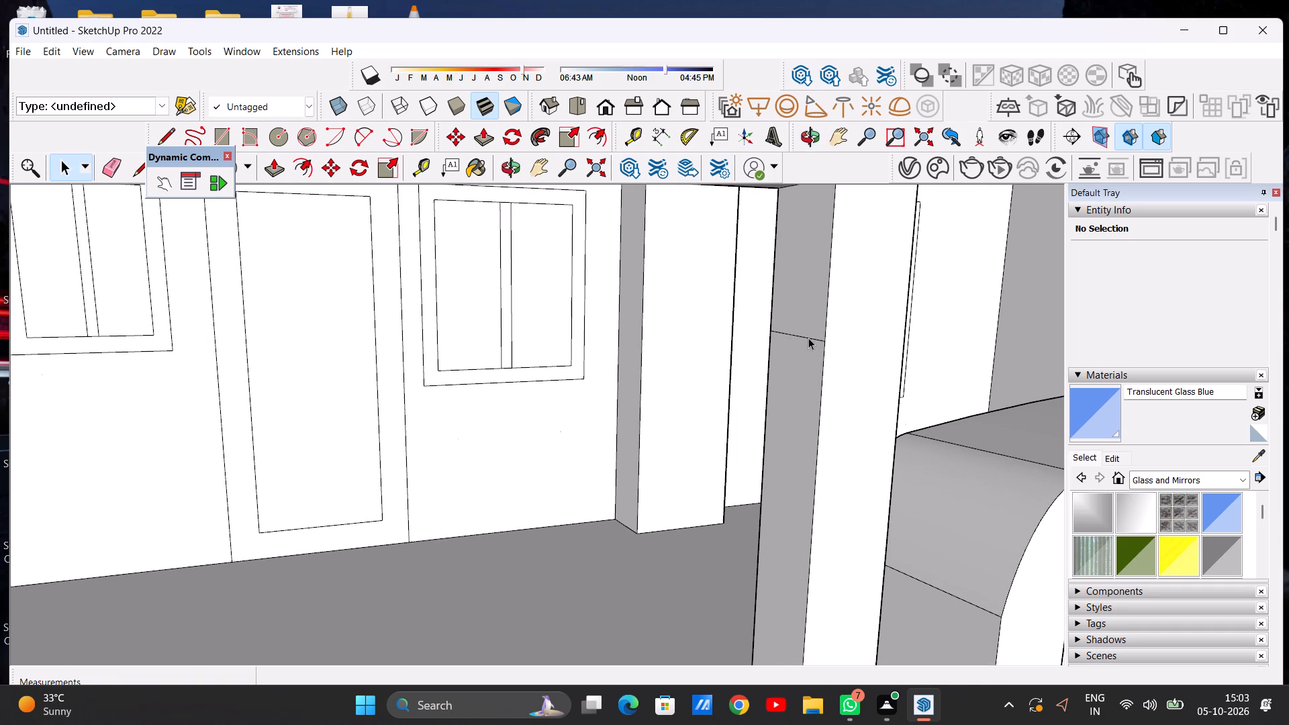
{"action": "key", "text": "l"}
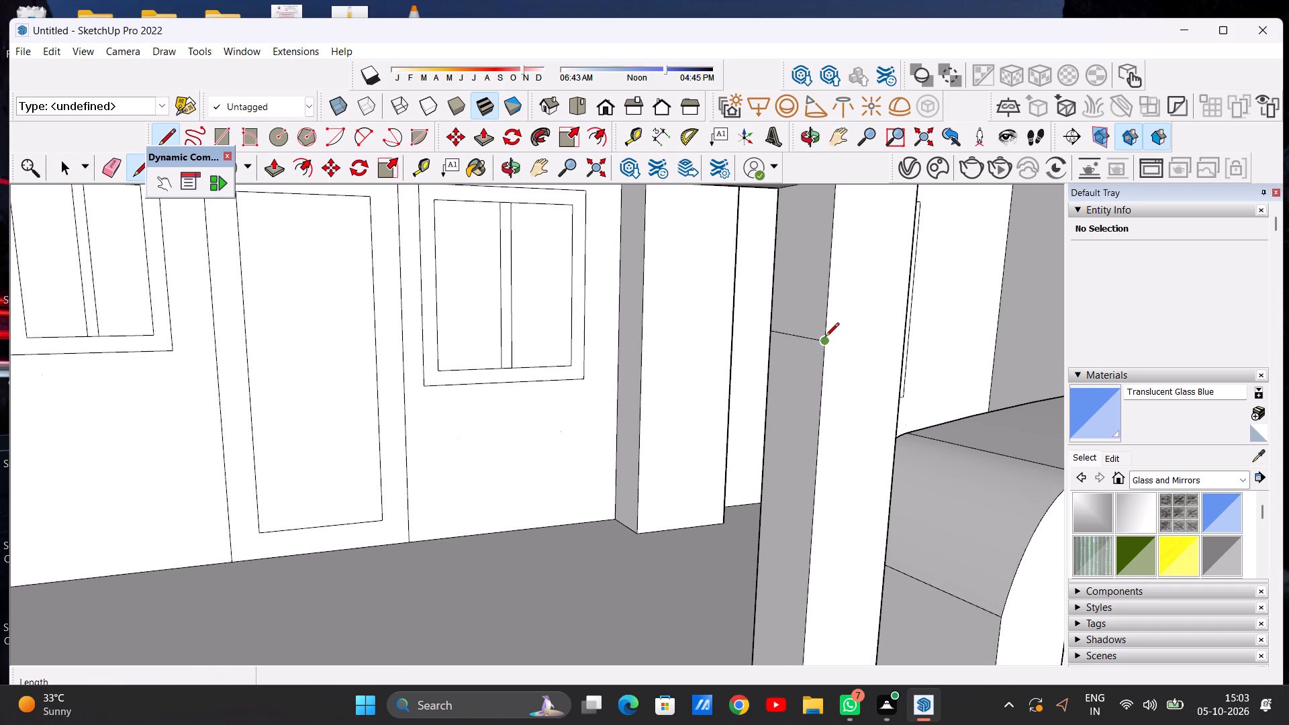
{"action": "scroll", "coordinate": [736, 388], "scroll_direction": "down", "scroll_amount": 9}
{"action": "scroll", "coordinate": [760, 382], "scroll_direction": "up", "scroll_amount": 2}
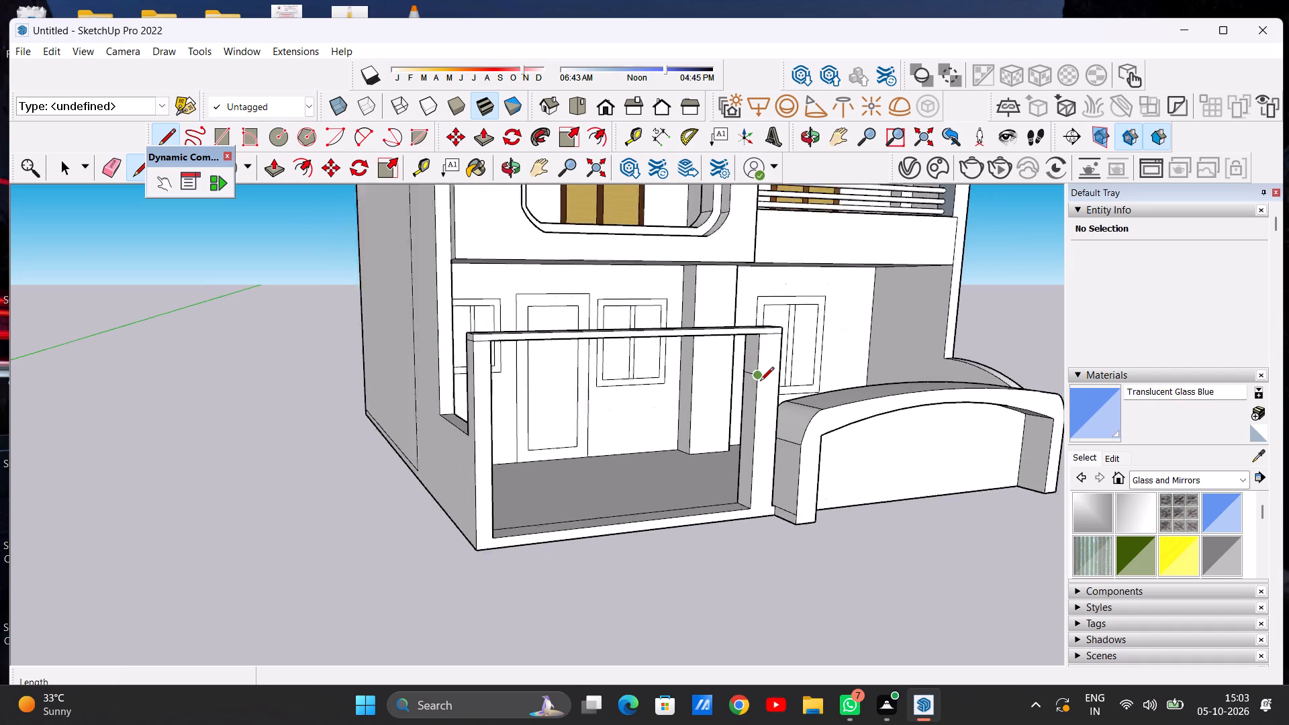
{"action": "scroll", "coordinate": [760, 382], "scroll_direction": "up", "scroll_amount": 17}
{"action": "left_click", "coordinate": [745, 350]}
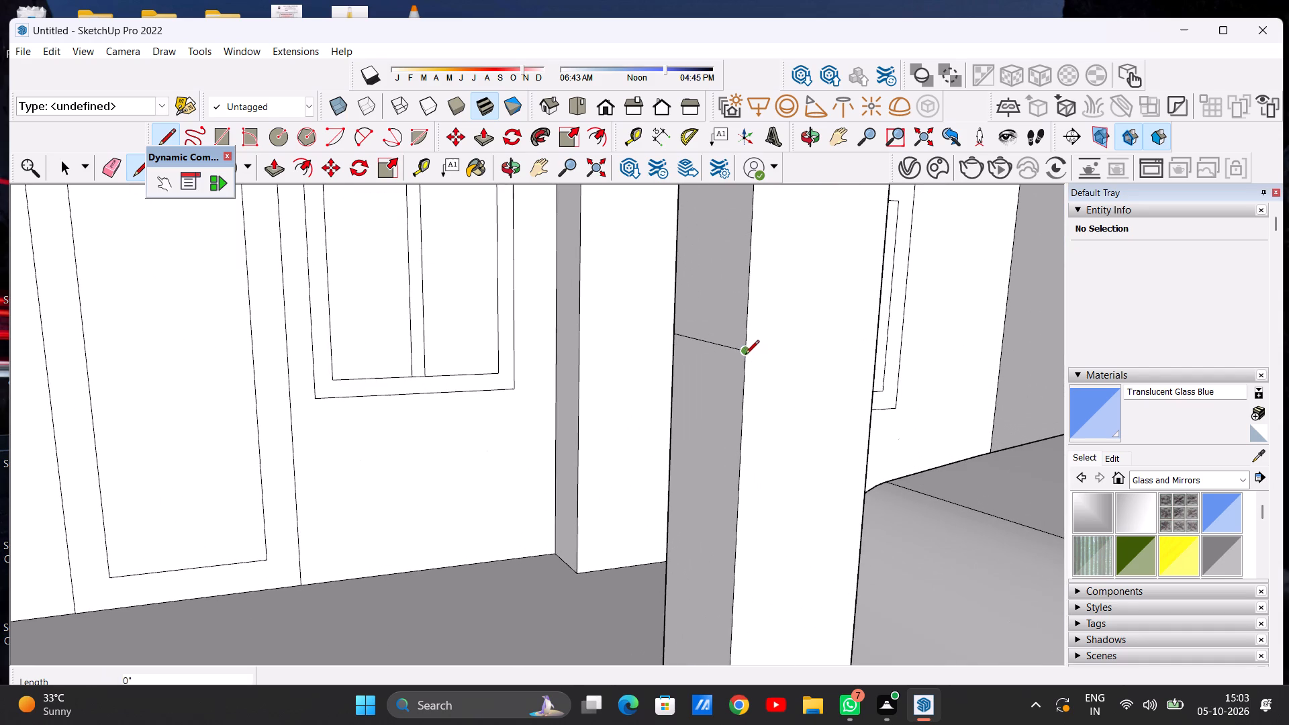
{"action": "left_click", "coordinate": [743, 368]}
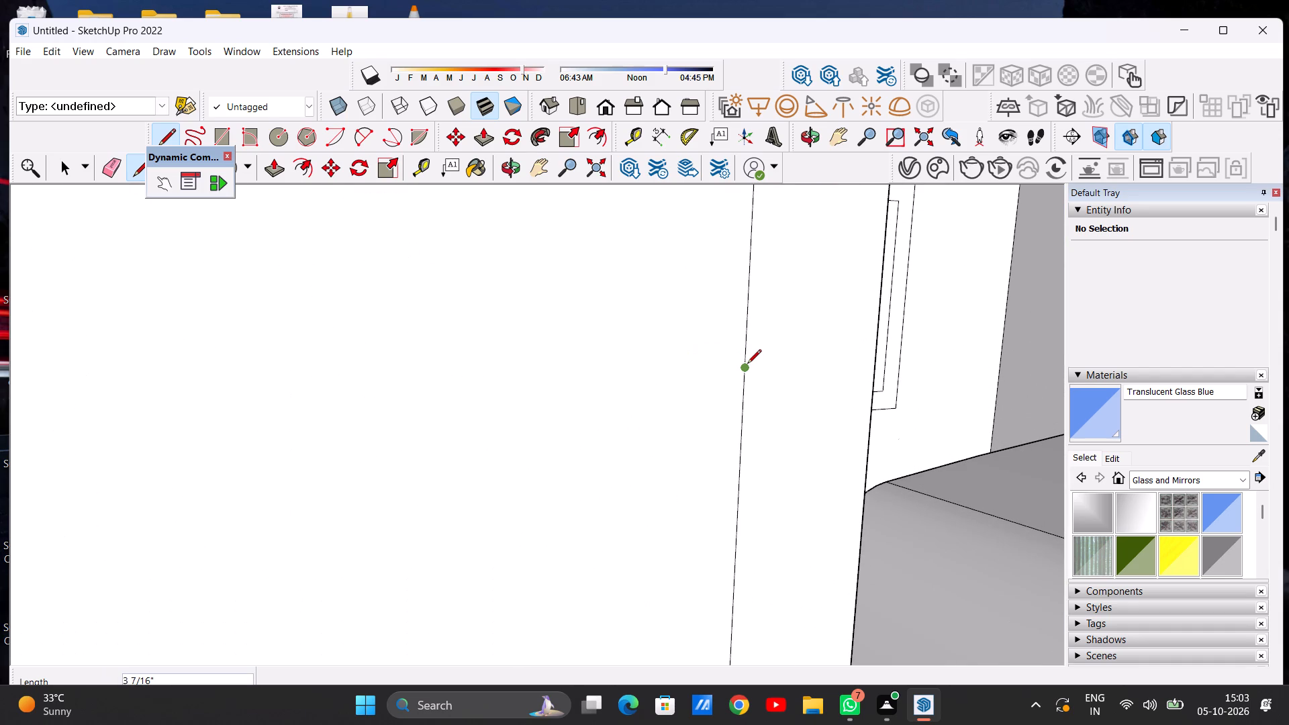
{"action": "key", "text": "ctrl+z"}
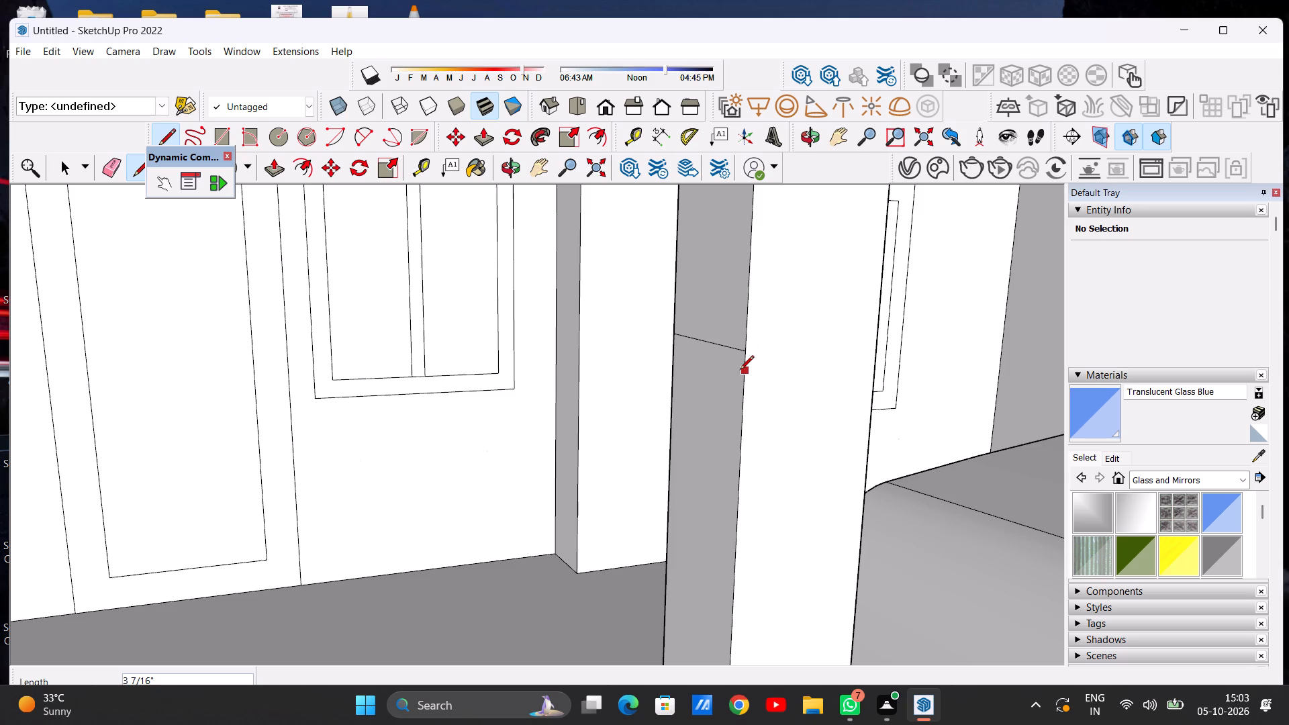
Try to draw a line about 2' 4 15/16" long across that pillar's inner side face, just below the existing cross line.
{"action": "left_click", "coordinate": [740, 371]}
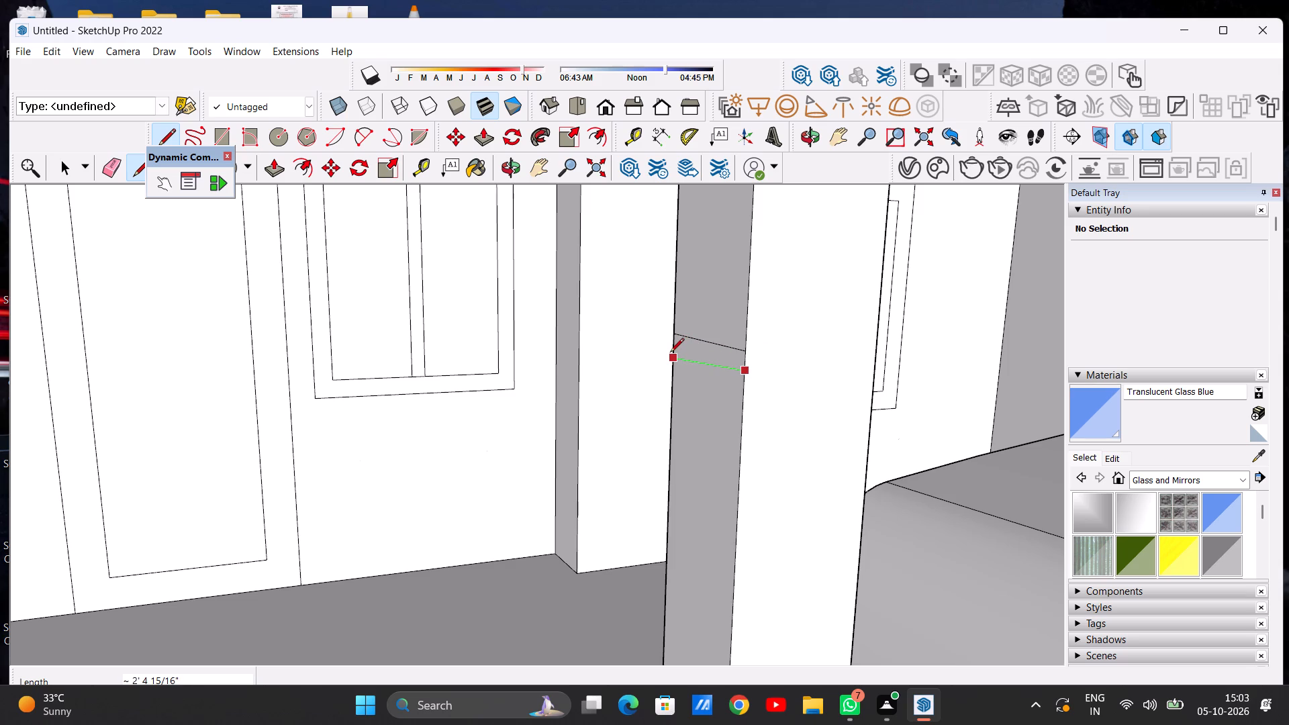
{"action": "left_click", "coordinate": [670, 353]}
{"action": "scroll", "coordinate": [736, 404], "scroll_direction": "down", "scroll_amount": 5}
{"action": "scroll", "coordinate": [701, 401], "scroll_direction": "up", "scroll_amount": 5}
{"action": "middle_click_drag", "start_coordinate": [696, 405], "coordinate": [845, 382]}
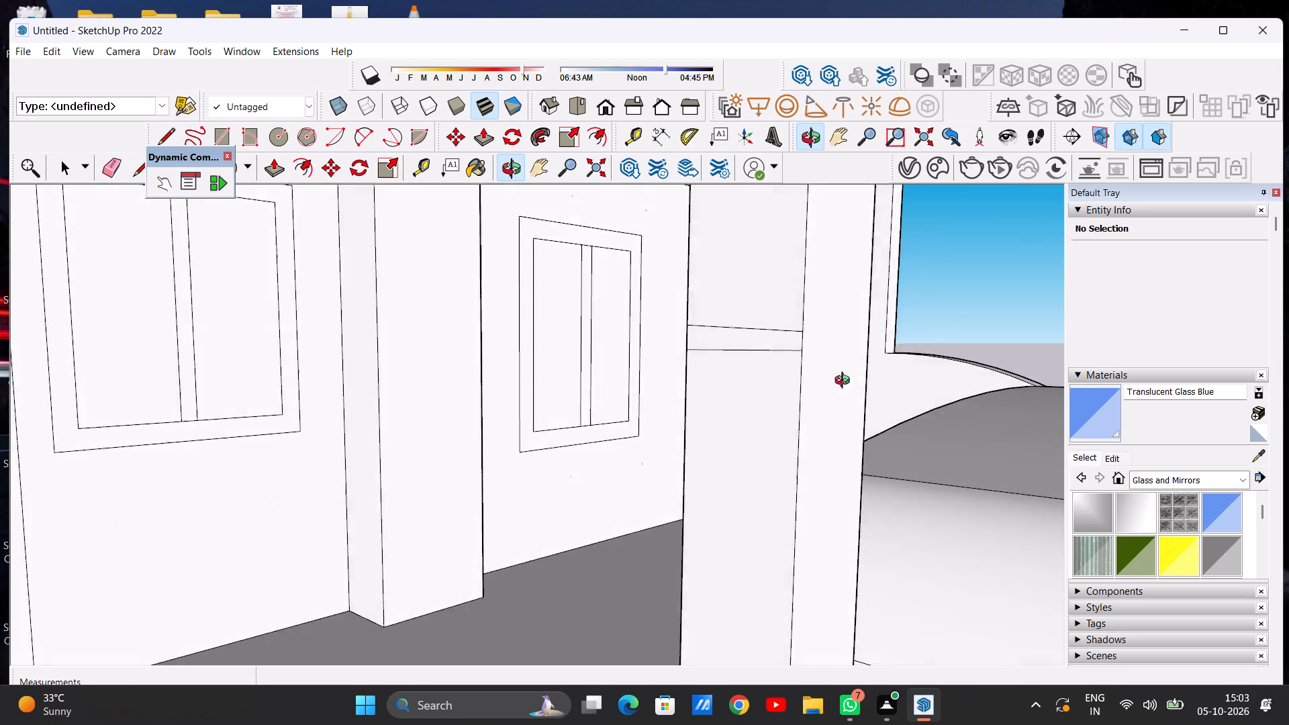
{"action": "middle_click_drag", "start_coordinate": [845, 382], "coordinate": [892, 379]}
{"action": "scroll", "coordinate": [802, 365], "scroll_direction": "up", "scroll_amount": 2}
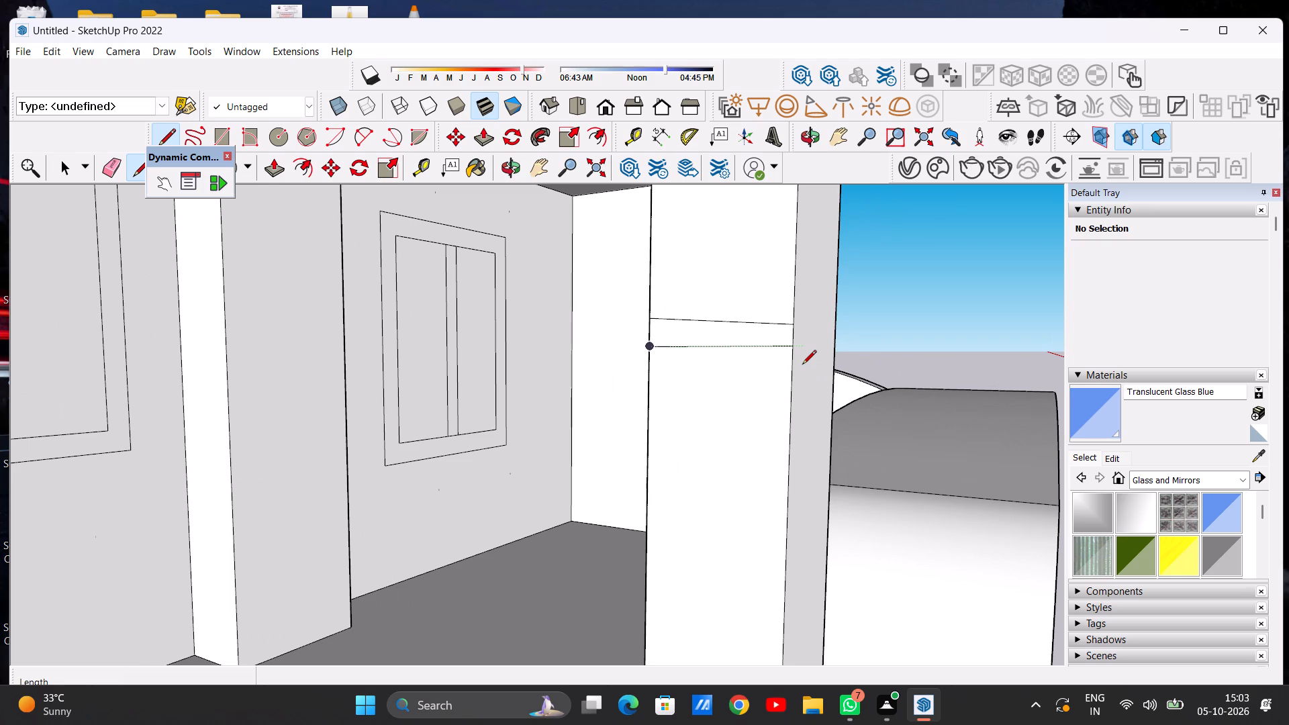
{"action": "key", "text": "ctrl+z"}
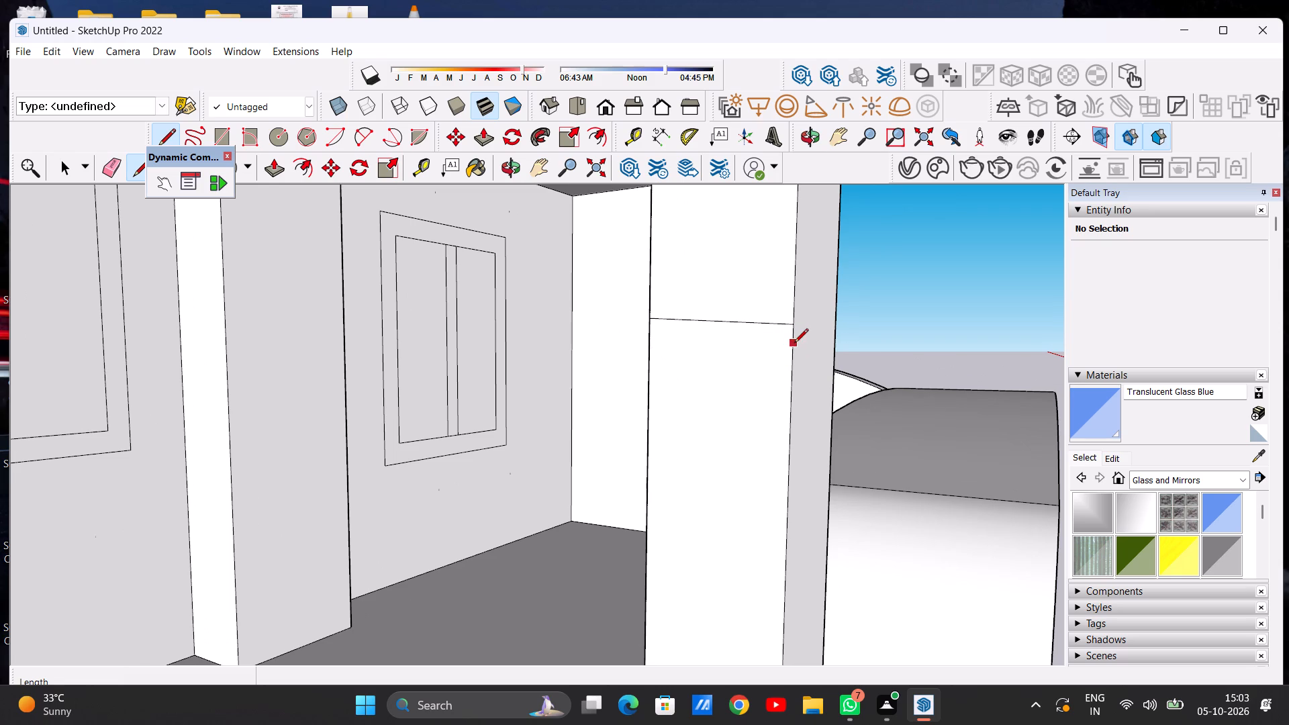
Draw a level line about 2' 4 15/16" long across the pillar's inner side face, just below the sloping line.
{"action": "left_click", "coordinate": [794, 344]}
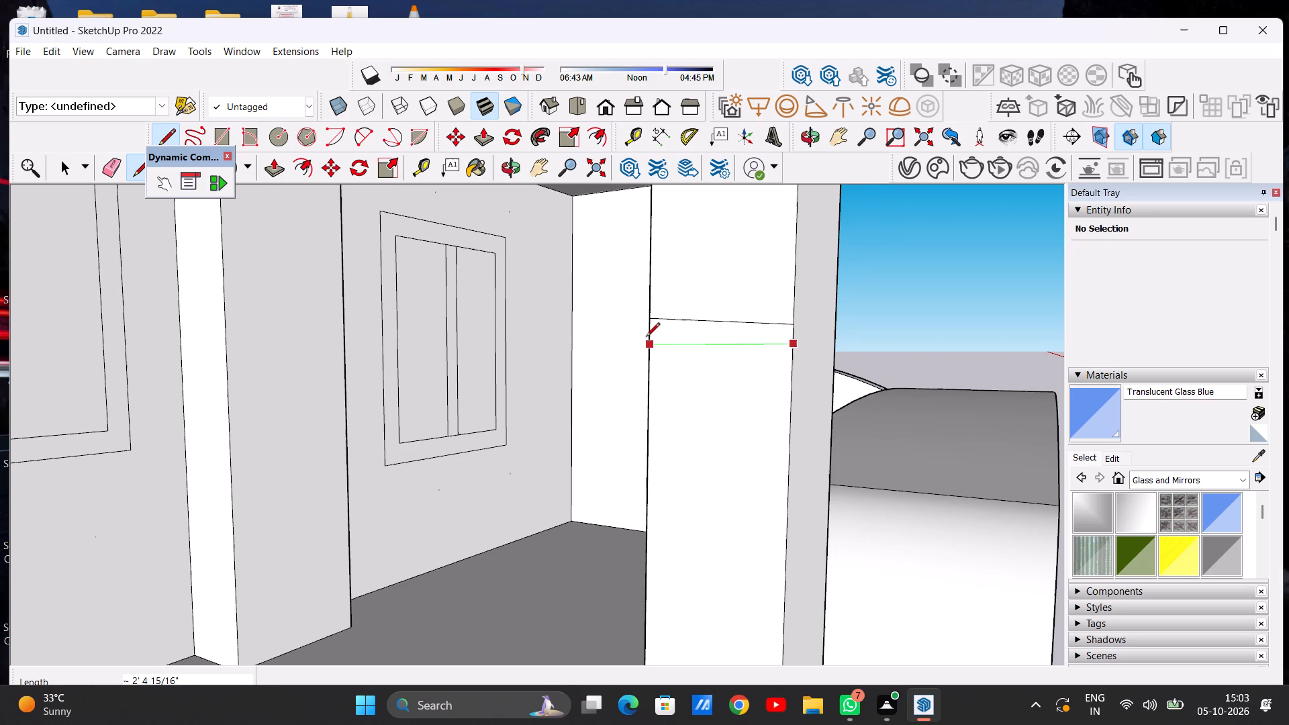
{"action": "left_click", "coordinate": [646, 338]}
{"action": "key", "text": "space"}
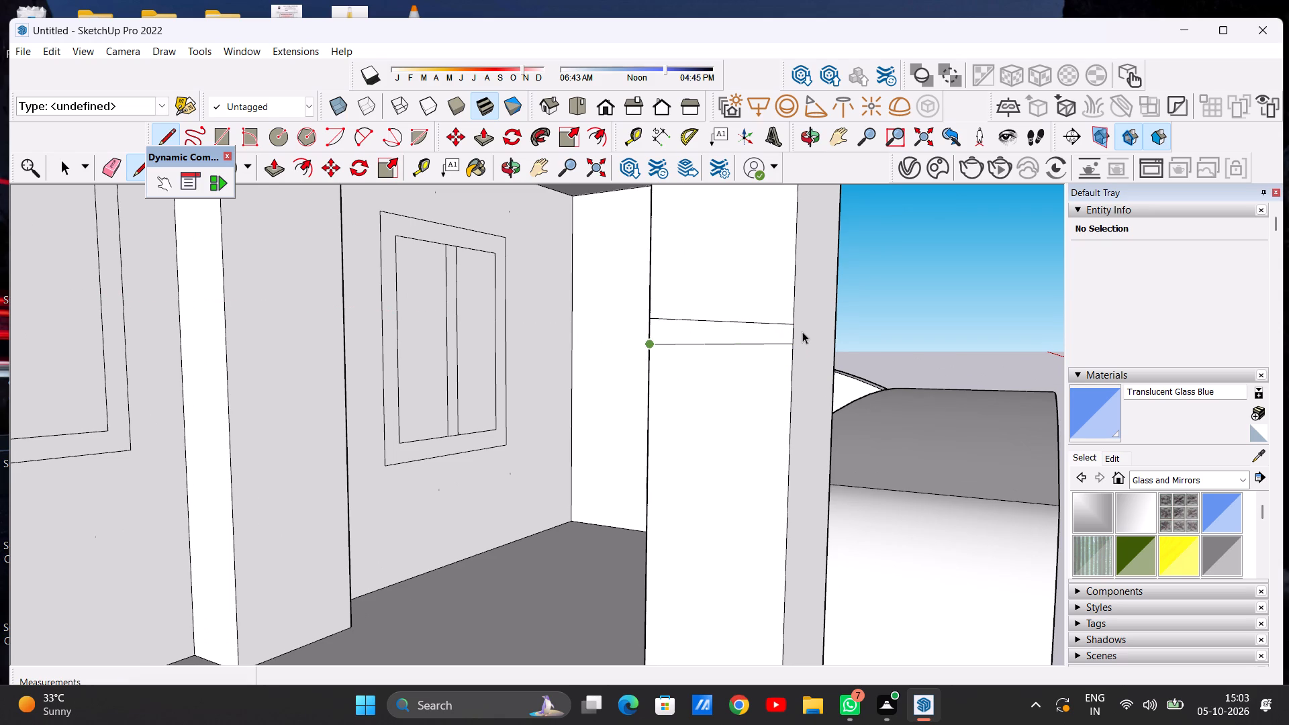
Erase the sloping upper line on the inner side face of the pillar beside the arched wall.
{"action": "key", "text": "s"}
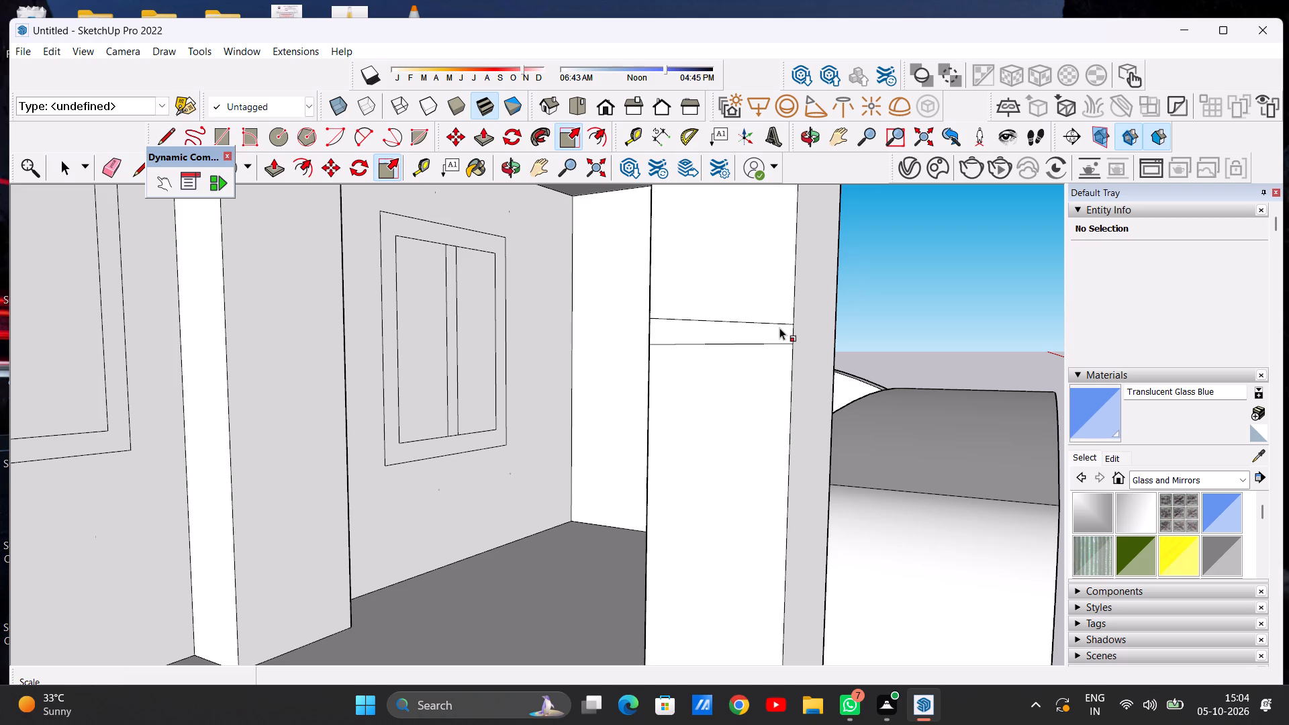
{"action": "key", "text": "BackSpace"}
{"action": "key", "text": "e"}
{"action": "left_click", "coordinate": [755, 320]}
{"action": "double_click", "coordinate": [755, 320]}
Draw a second line about 2' 4 15/16" long across the same pillar face, a short distance above the remaining line.
{"action": "scroll", "coordinate": [757, 332], "scroll_direction": "down", "scroll_amount": 3}
{"action": "scroll", "coordinate": [767, 340], "scroll_direction": "up", "scroll_amount": 4}
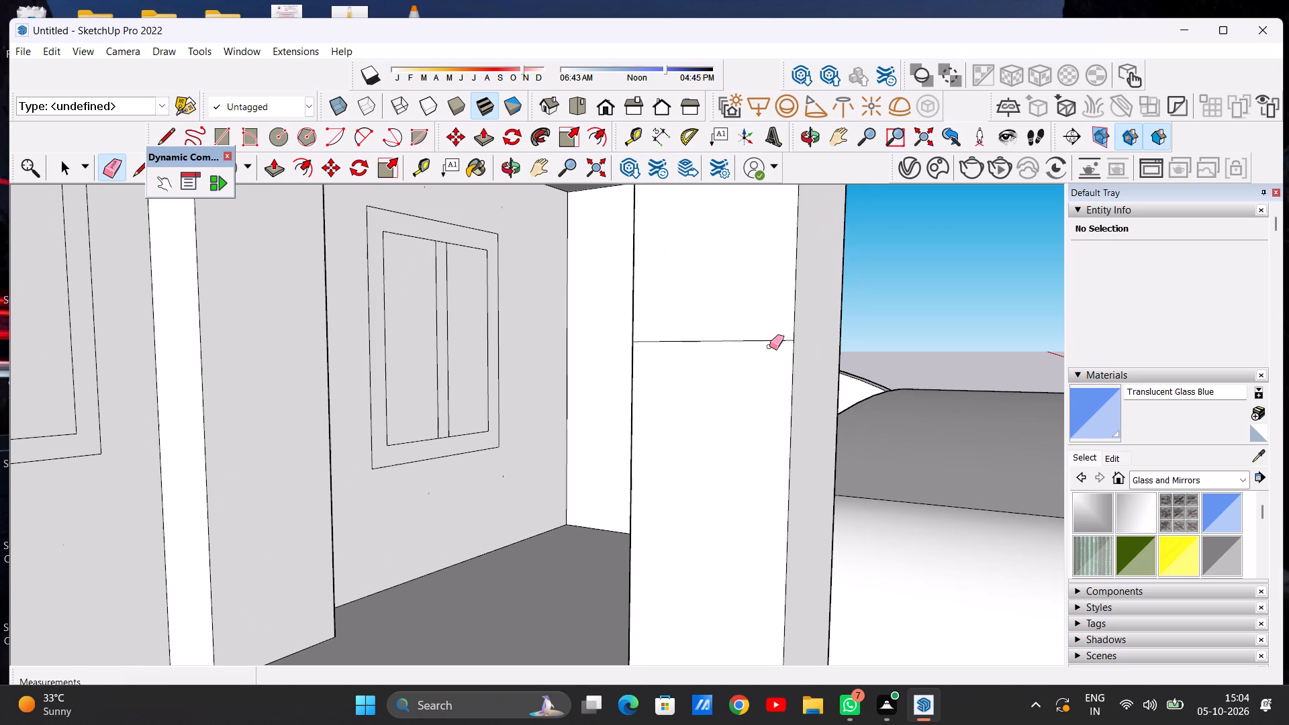
{"action": "key", "text": "l"}
{"action": "left_click", "coordinate": [790, 323]}
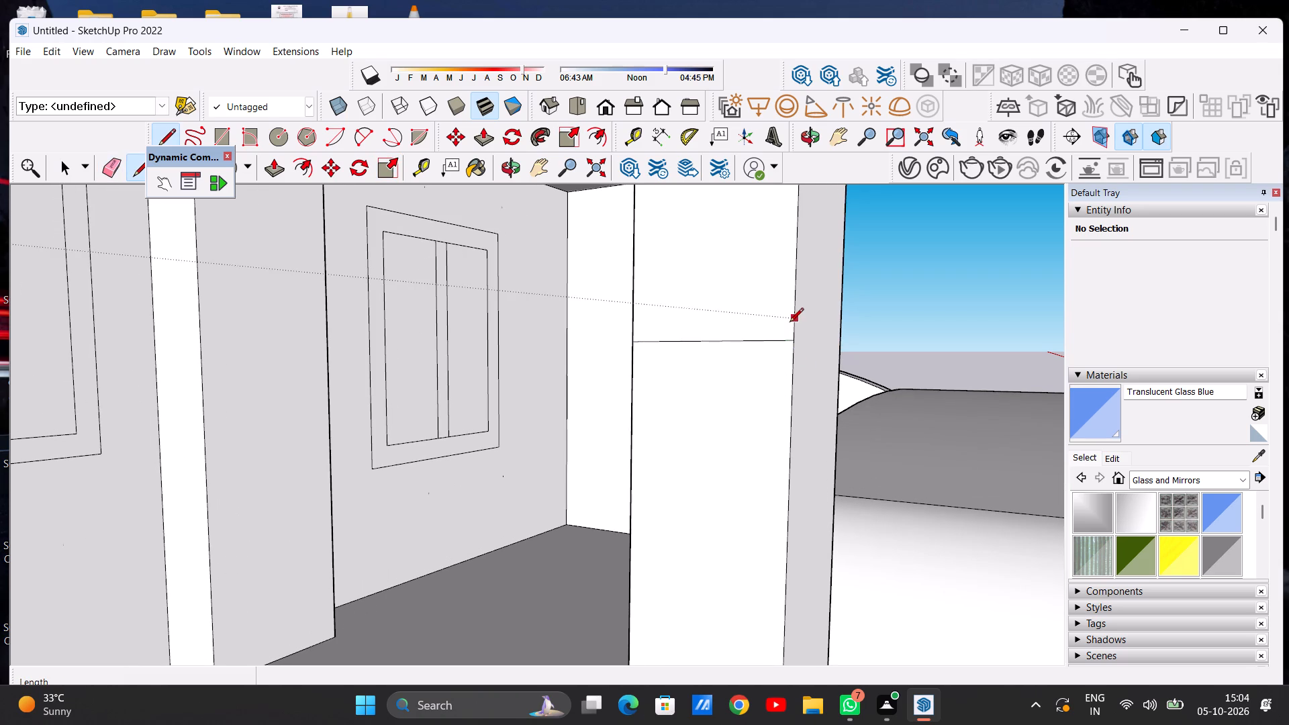
{"action": "left_click", "coordinate": [634, 322]}
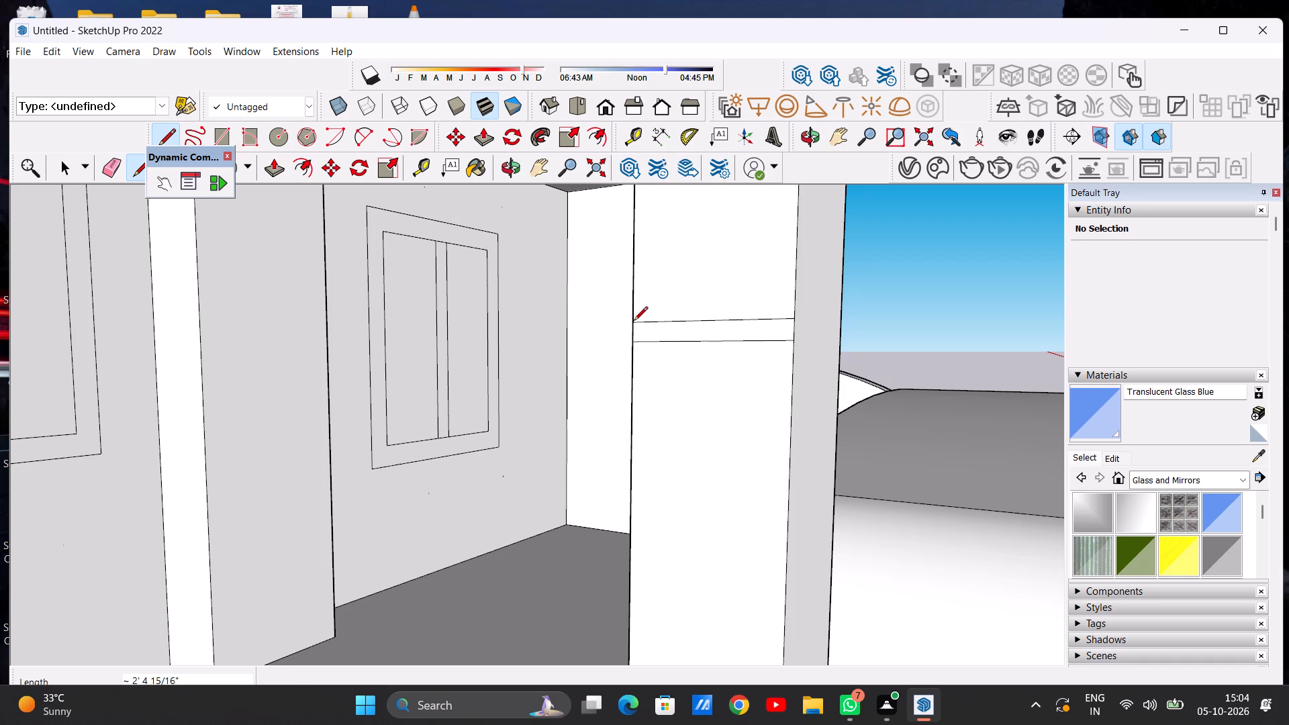
{"action": "key", "text": "space"}
Draw a line across the outer-corner pillar's inner side face, just below its existing cross line.
{"action": "scroll", "coordinate": [714, 368], "scroll_direction": "down", "scroll_amount": 20}
{"action": "scroll", "coordinate": [714, 368], "scroll_direction": "down", "scroll_amount": 4}
{"action": "middle_click_drag", "start_coordinate": [722, 377], "coordinate": [487, 397]}
{"action": "scroll", "coordinate": [795, 405], "scroll_direction": "down", "scroll_amount": 4}
{"action": "middle_click_drag", "start_coordinate": [650, 403], "coordinate": [516, 410]}
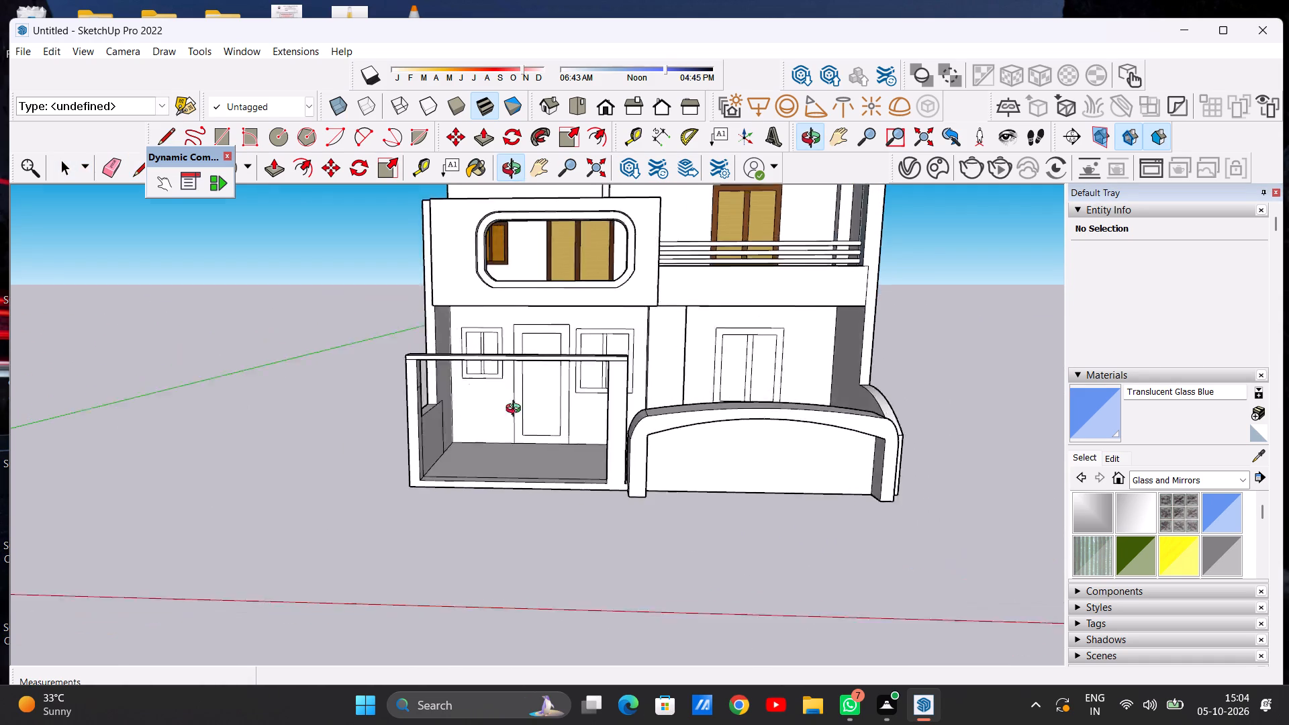
{"action": "middle_click_drag", "start_coordinate": [516, 410], "coordinate": [459, 409]}
{"action": "scroll", "coordinate": [788, 391], "scroll_direction": "down", "scroll_amount": 6}
{"action": "scroll", "coordinate": [491, 379], "scroll_direction": "up", "scroll_amount": 13}
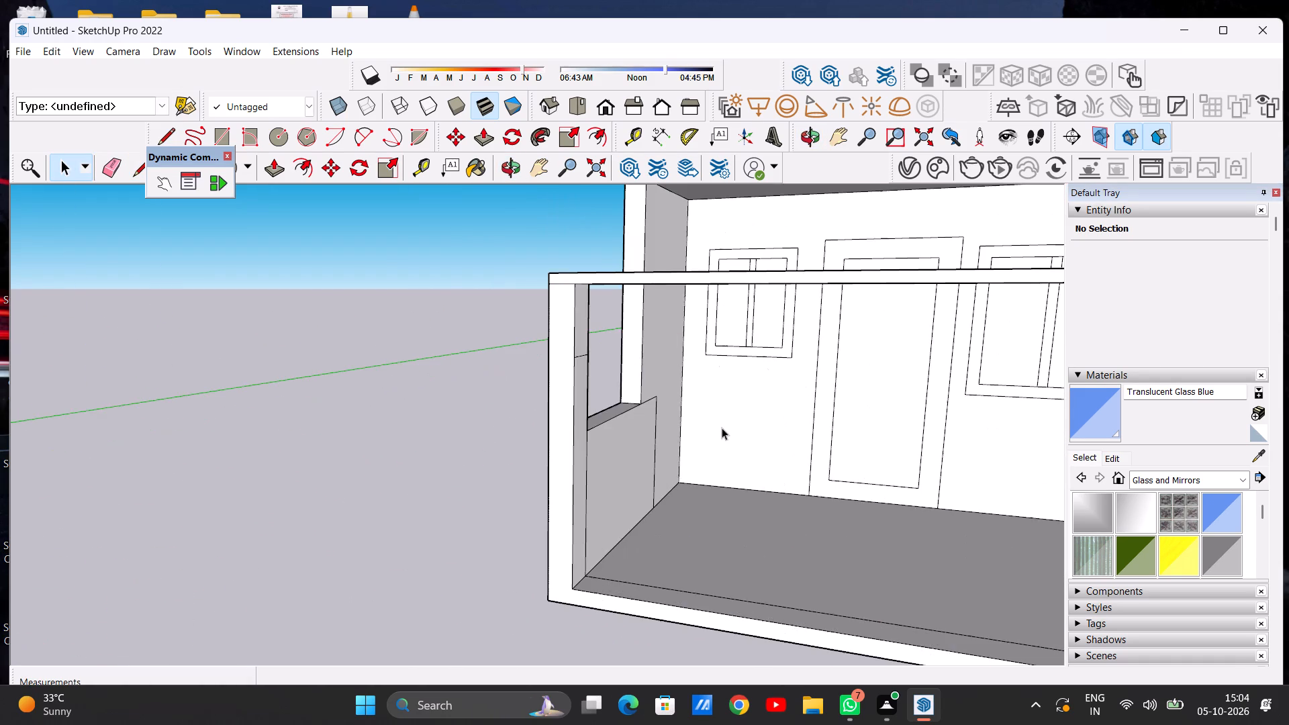
{"action": "middle_click_drag", "start_coordinate": [603, 432], "coordinate": [391, 447]}
{"action": "scroll", "coordinate": [460, 437], "scroll_direction": "up", "scroll_amount": 1}
{"action": "scroll", "coordinate": [393, 360], "scroll_direction": "up", "scroll_amount": 6}
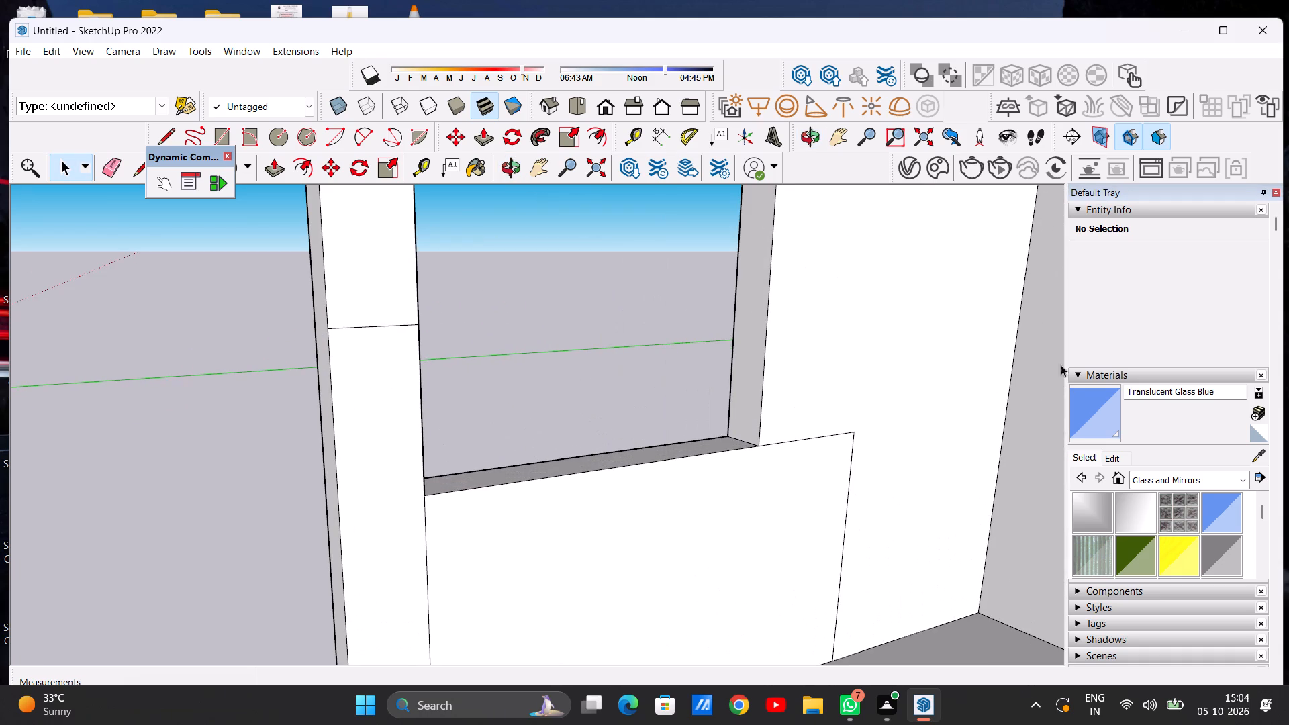
{"action": "key", "text": "l"}
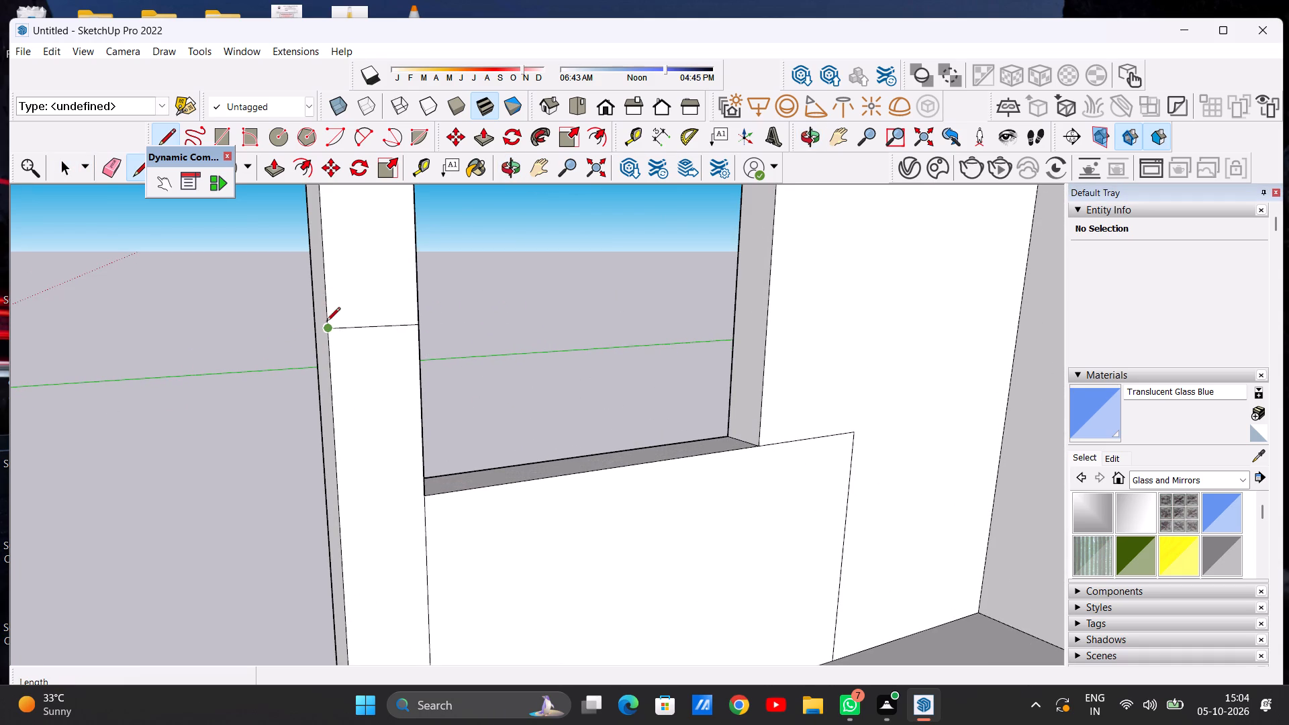
{"action": "left_click", "coordinate": [330, 348]}
{"action": "left_click", "coordinate": [420, 335]}
{"action": "key", "text": "space"}
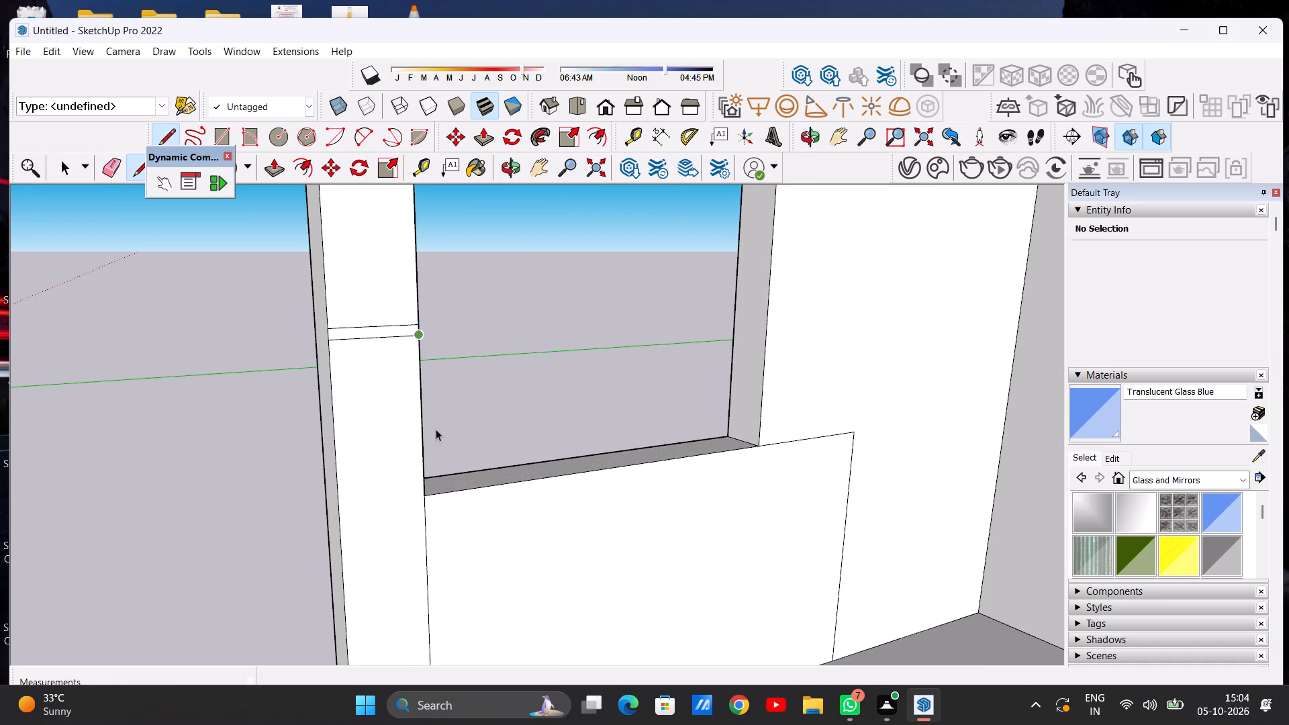
Draw two level lines about 2' 4 15/16" long, a short distance apart, across the outer-corner pillar's inner side face near its base.
{"action": "scroll", "coordinate": [495, 431], "scroll_direction": "down", "scroll_amount": 12}
{"action": "middle_click_drag", "start_coordinate": [457, 458], "coordinate": [829, 409]}
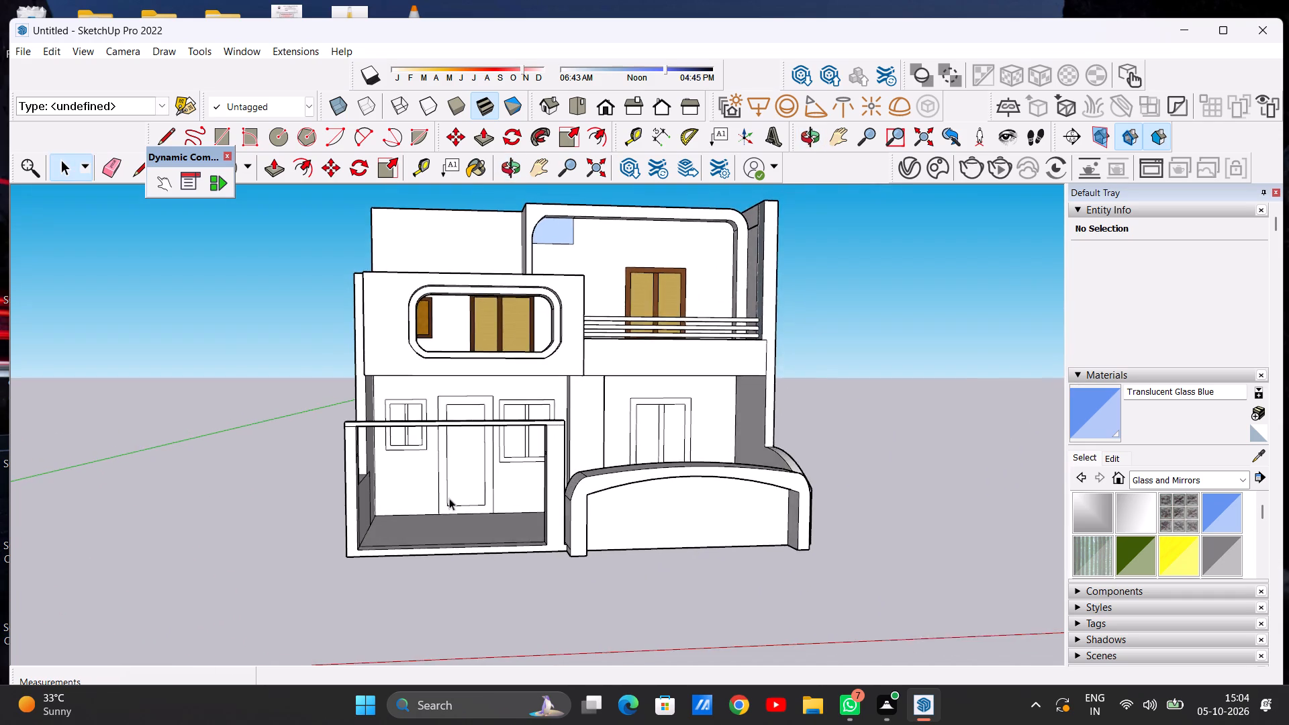
{"action": "scroll", "coordinate": [441, 499], "scroll_direction": "up", "scroll_amount": 4}
{"action": "middle_click_drag", "start_coordinate": [433, 557], "coordinate": [422, 663]}
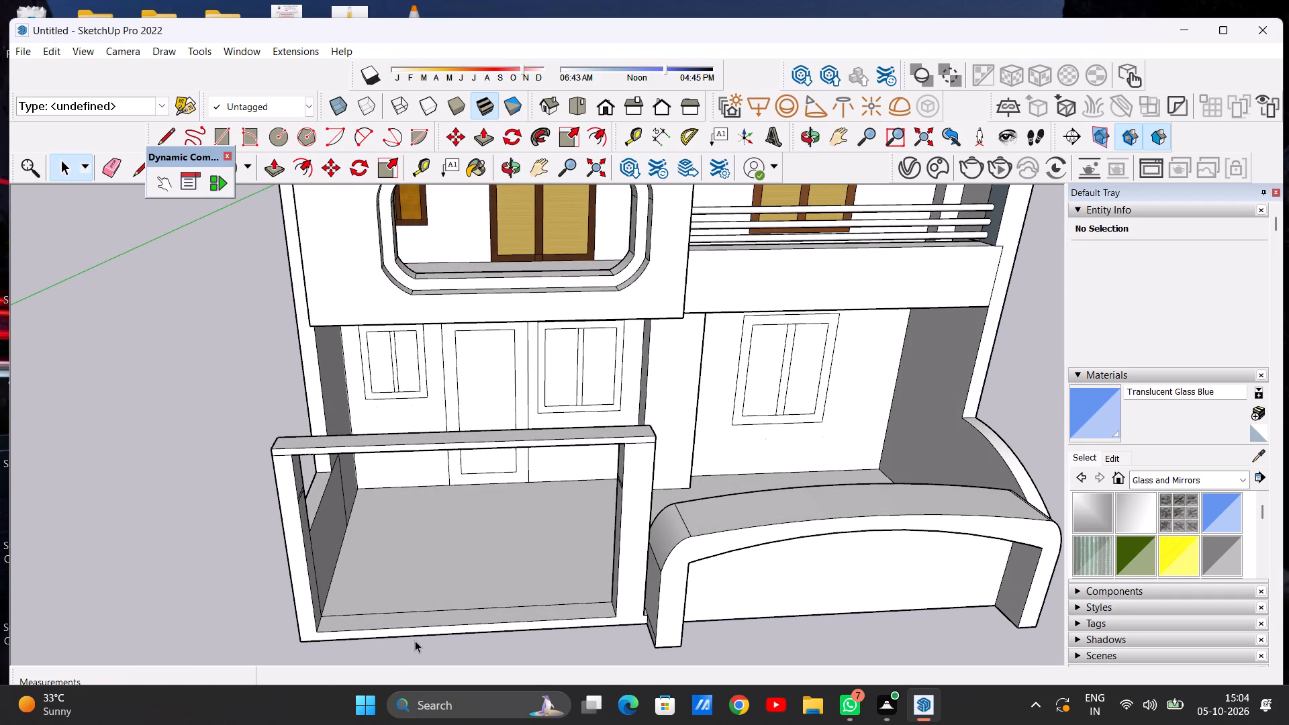
{"action": "key", "text": "l"}
{"action": "scroll", "coordinate": [463, 625], "scroll_direction": "up", "scroll_amount": 6}
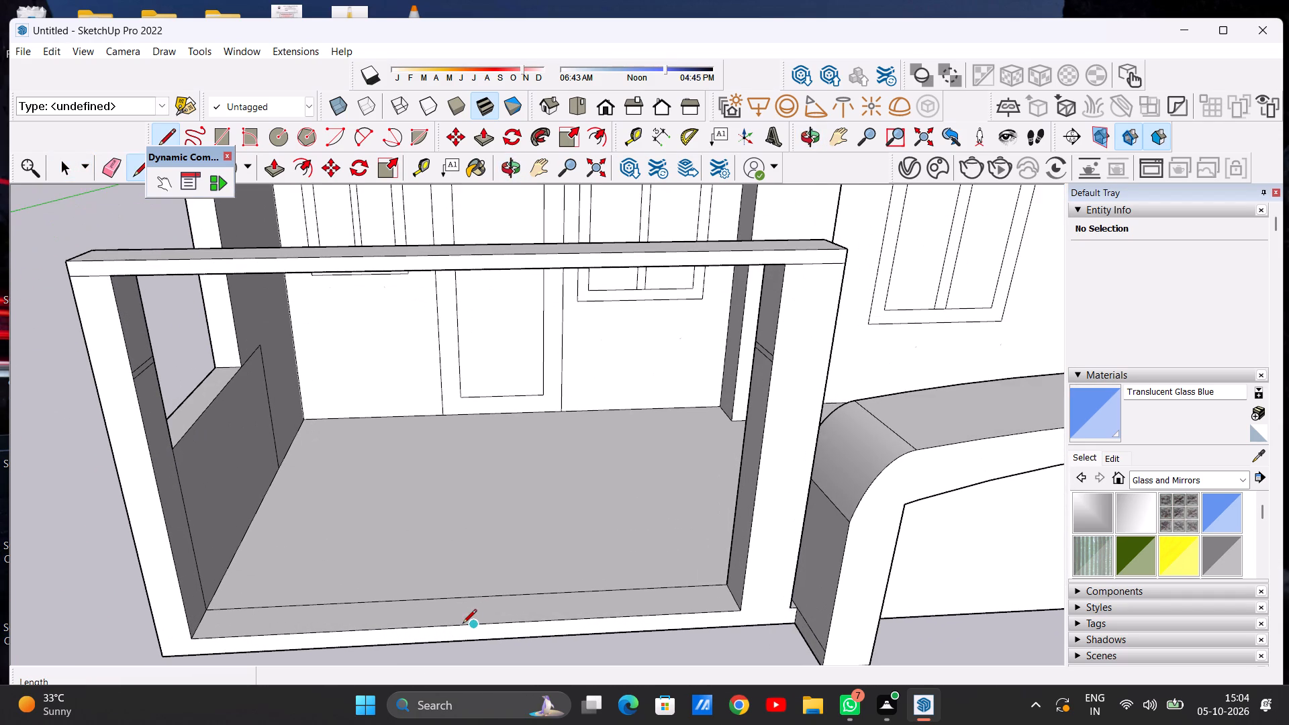
{"action": "scroll", "coordinate": [488, 593], "scroll_direction": "down", "scroll_amount": 3}
{"action": "scroll", "coordinate": [273, 600], "scroll_direction": "up", "scroll_amount": 4}
{"action": "middle_click_drag", "start_coordinate": [302, 612], "coordinate": [193, 603]}
{"action": "scroll", "coordinate": [250, 534], "scroll_direction": "up", "scroll_amount": 11}
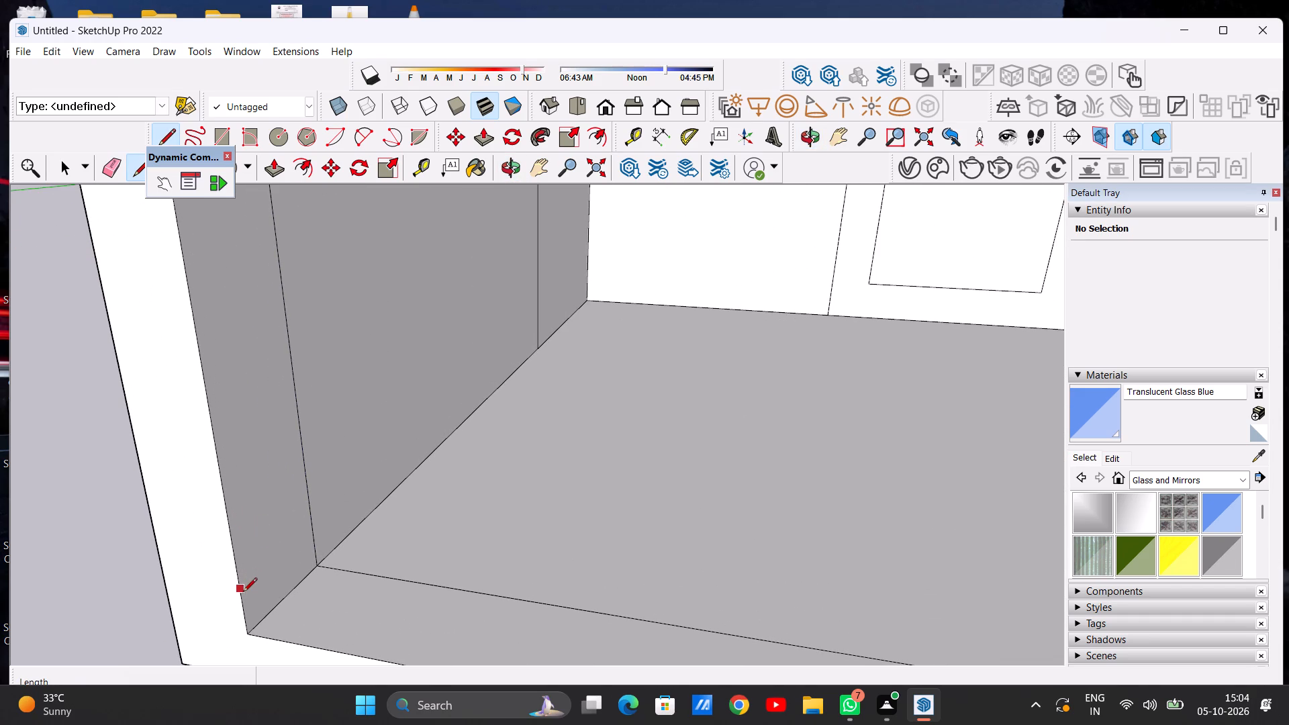
{"action": "left_click", "coordinate": [242, 611]}
{"action": "left_click", "coordinate": [317, 542]}
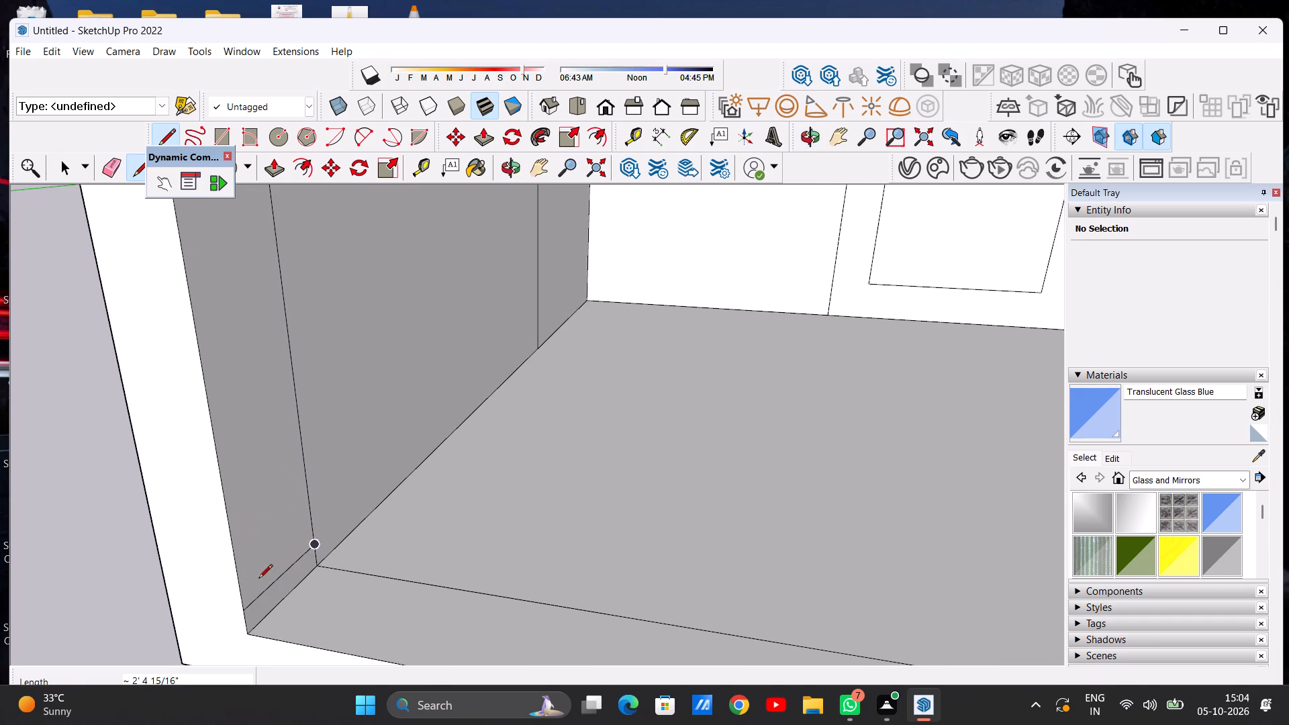
{"action": "left_click", "coordinate": [240, 593]}
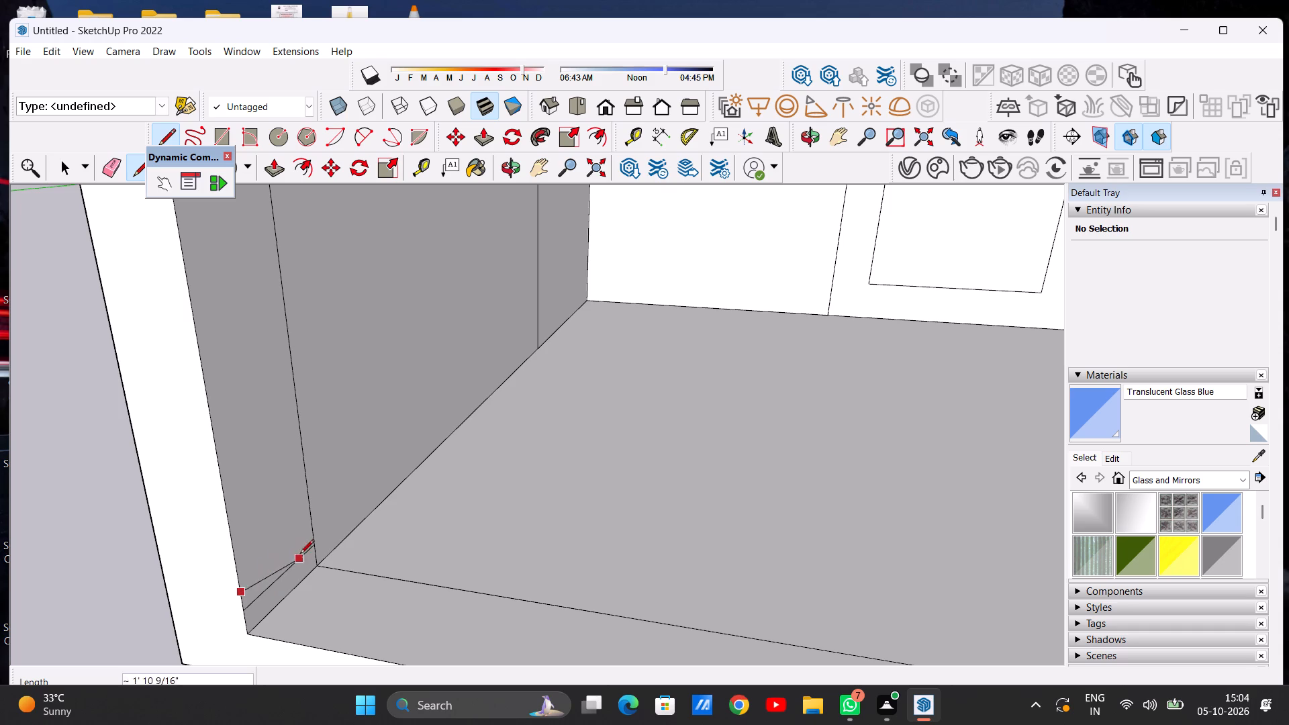
{"action": "left_click", "coordinate": [312, 530]}
{"action": "scroll", "coordinate": [346, 614], "scroll_direction": "down", "scroll_amount": 11}
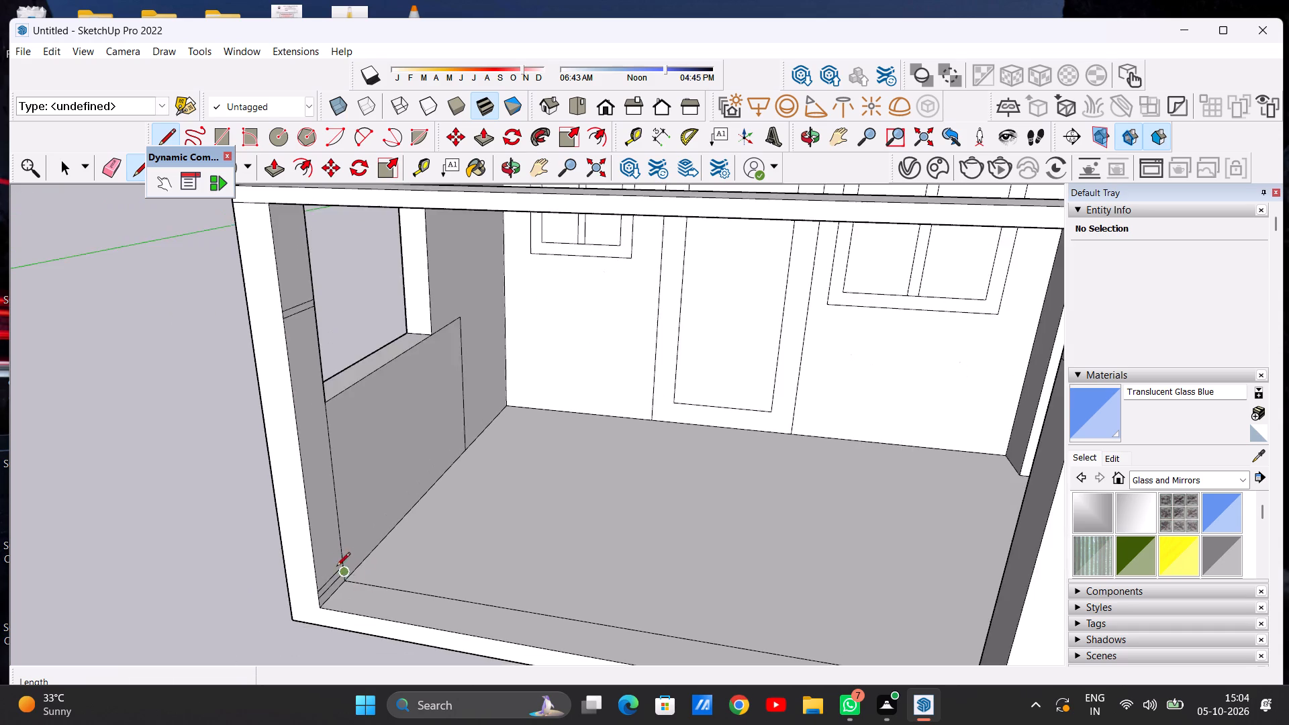
Draw two matching level lines about 2' 4 15/16" long near the base of the inner side face of the pillar beside the arched wall.
{"action": "scroll", "coordinate": [336, 567], "scroll_direction": "down", "scroll_amount": 3}
{"action": "middle_click_drag", "start_coordinate": [316, 601], "coordinate": [420, 584]}
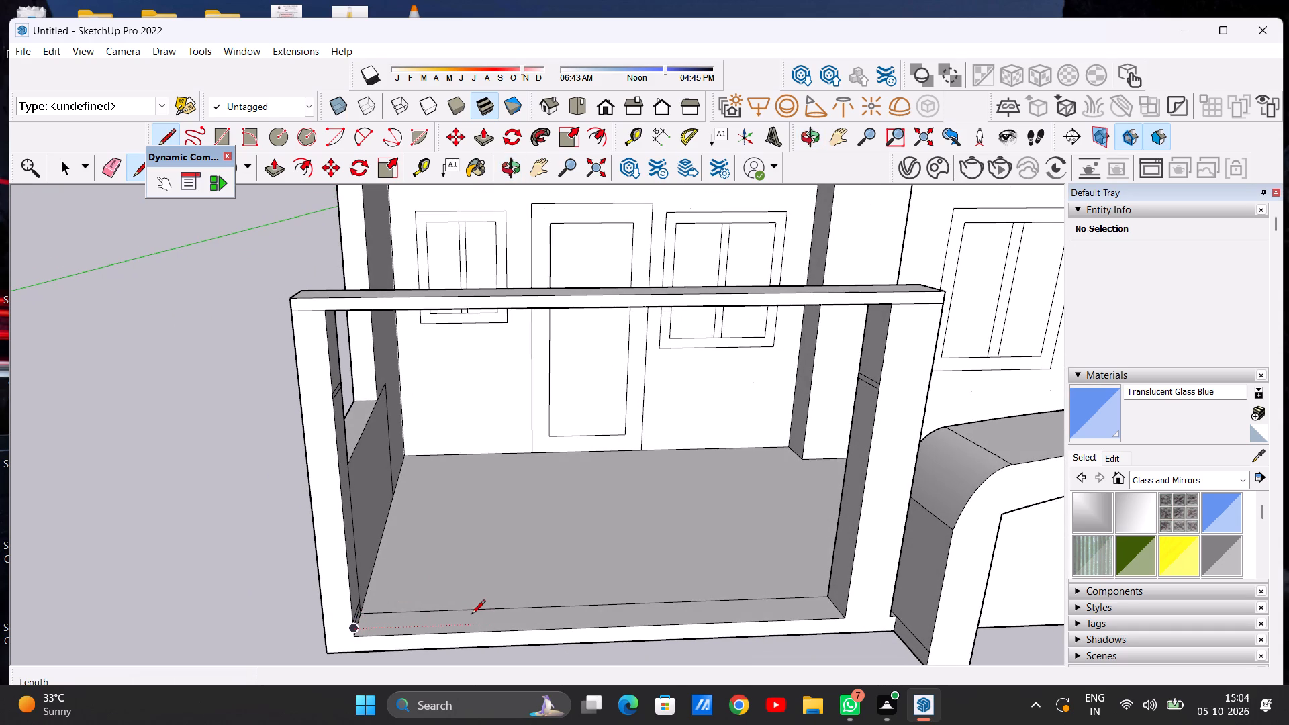
{"action": "left_click", "coordinate": [847, 606]}
{"action": "left_click", "coordinate": [826, 581]}
{"action": "key", "text": "space"}
{"action": "scroll", "coordinate": [433, 567], "scroll_direction": "down", "scroll_amount": 5}
{"action": "middle_click_drag", "start_coordinate": [431, 597], "coordinate": [432, 597]}
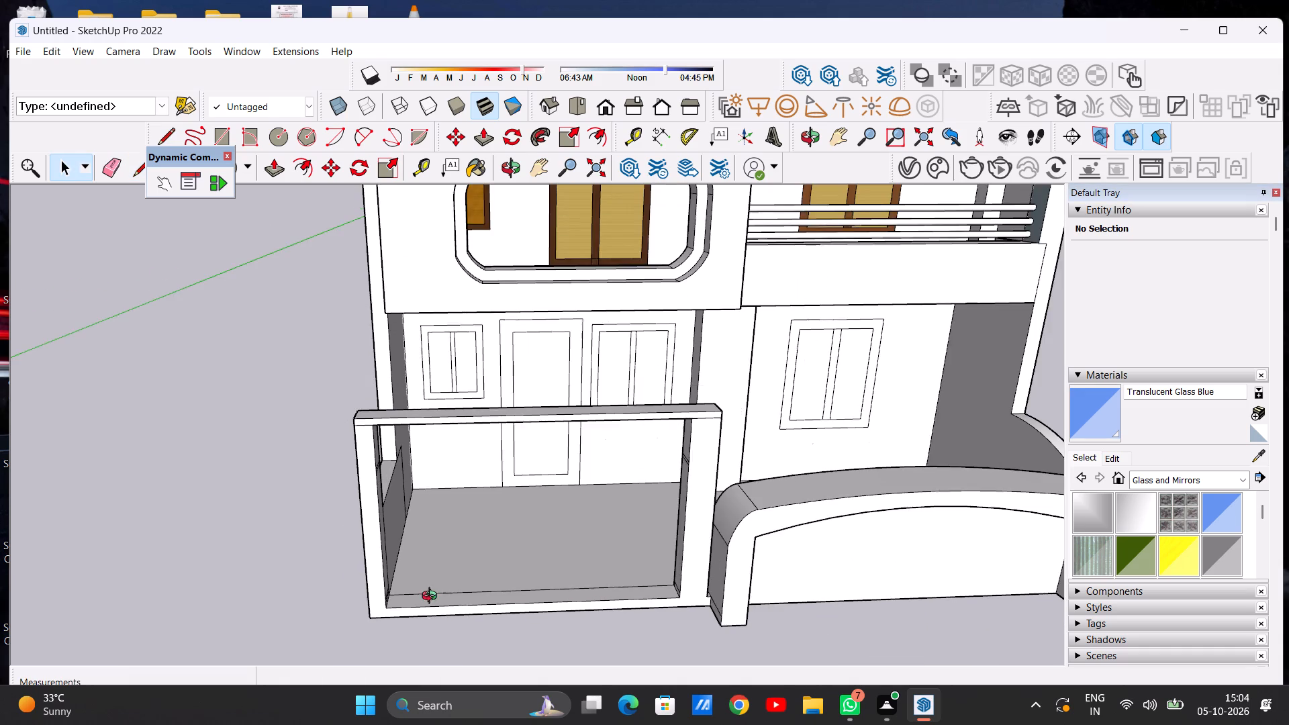
{"action": "middle_click_drag", "start_coordinate": [432, 597], "coordinate": [602, 578]}
{"action": "scroll", "coordinate": [694, 563], "scroll_direction": "up", "scroll_amount": 14}
{"action": "scroll", "coordinate": [749, 520], "scroll_direction": "up", "scroll_amount": 7}
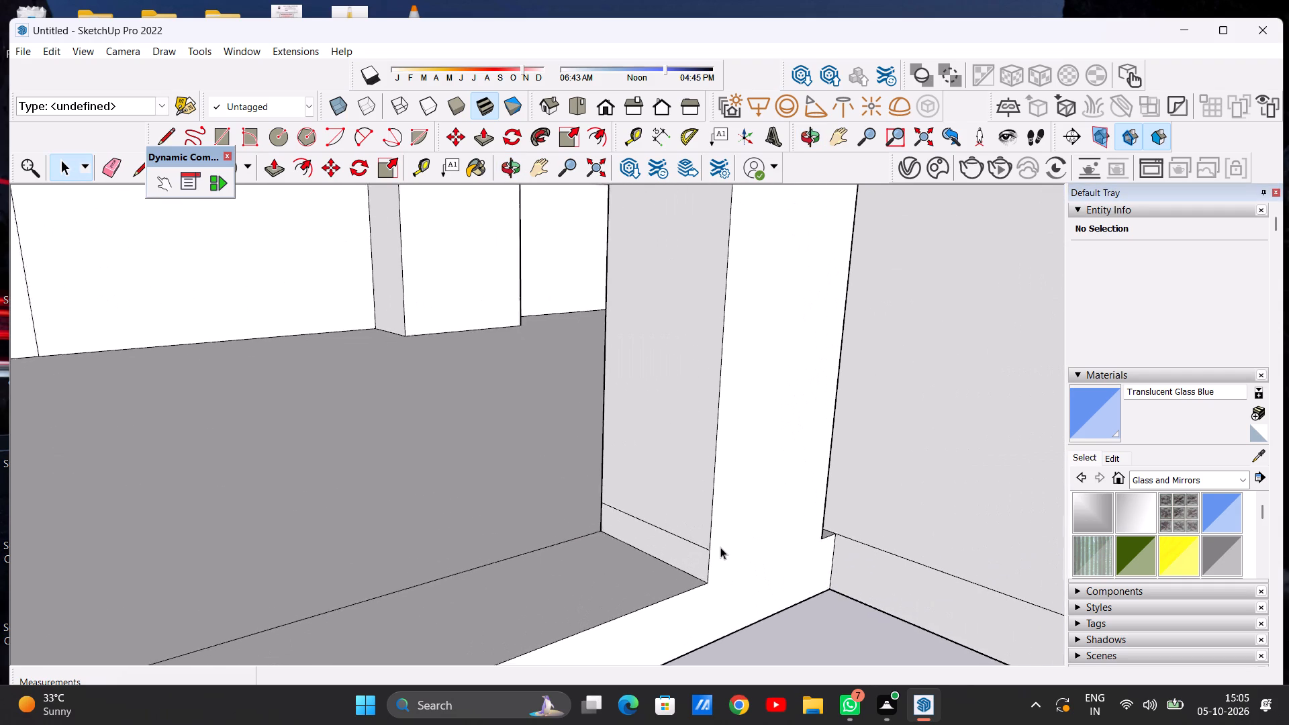
{"action": "scroll", "coordinate": [720, 547], "scroll_direction": "up", "scroll_amount": 2}
{"action": "key", "text": "l"}
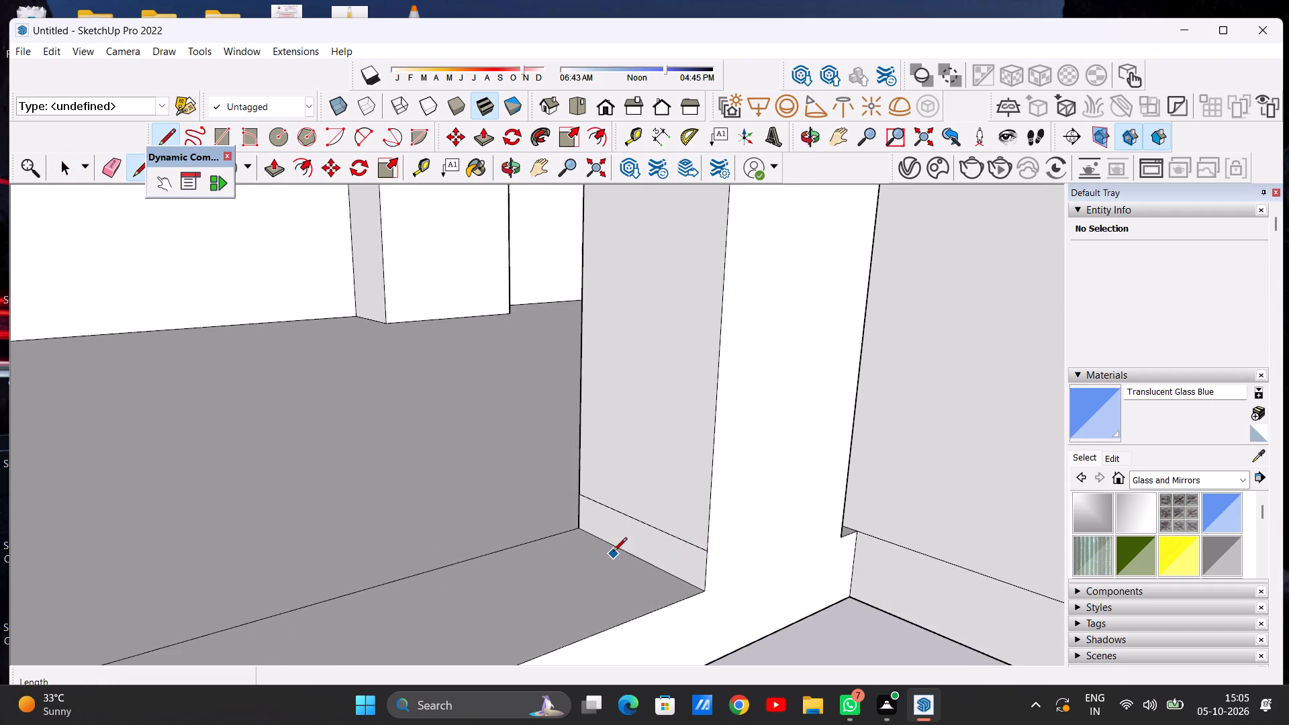
{"action": "left_click", "coordinate": [712, 532]}
{"action": "left_click", "coordinate": [577, 480]}
{"action": "key", "text": "space"}
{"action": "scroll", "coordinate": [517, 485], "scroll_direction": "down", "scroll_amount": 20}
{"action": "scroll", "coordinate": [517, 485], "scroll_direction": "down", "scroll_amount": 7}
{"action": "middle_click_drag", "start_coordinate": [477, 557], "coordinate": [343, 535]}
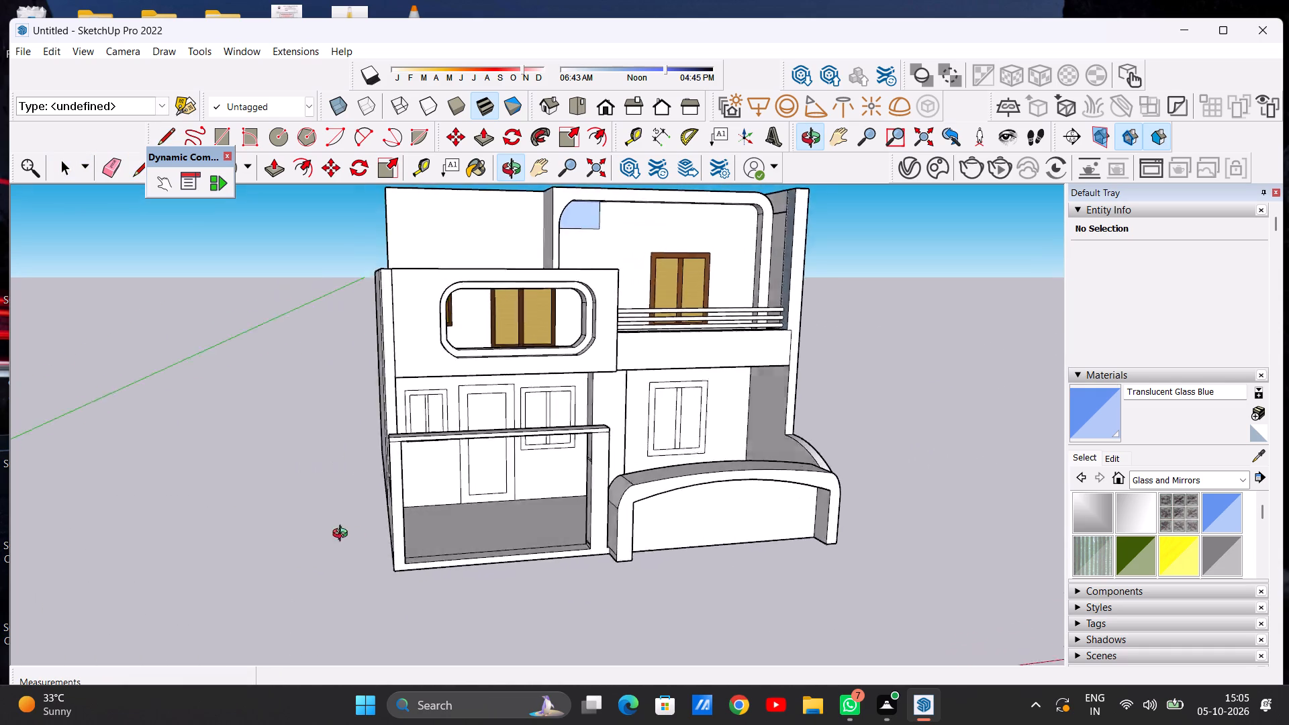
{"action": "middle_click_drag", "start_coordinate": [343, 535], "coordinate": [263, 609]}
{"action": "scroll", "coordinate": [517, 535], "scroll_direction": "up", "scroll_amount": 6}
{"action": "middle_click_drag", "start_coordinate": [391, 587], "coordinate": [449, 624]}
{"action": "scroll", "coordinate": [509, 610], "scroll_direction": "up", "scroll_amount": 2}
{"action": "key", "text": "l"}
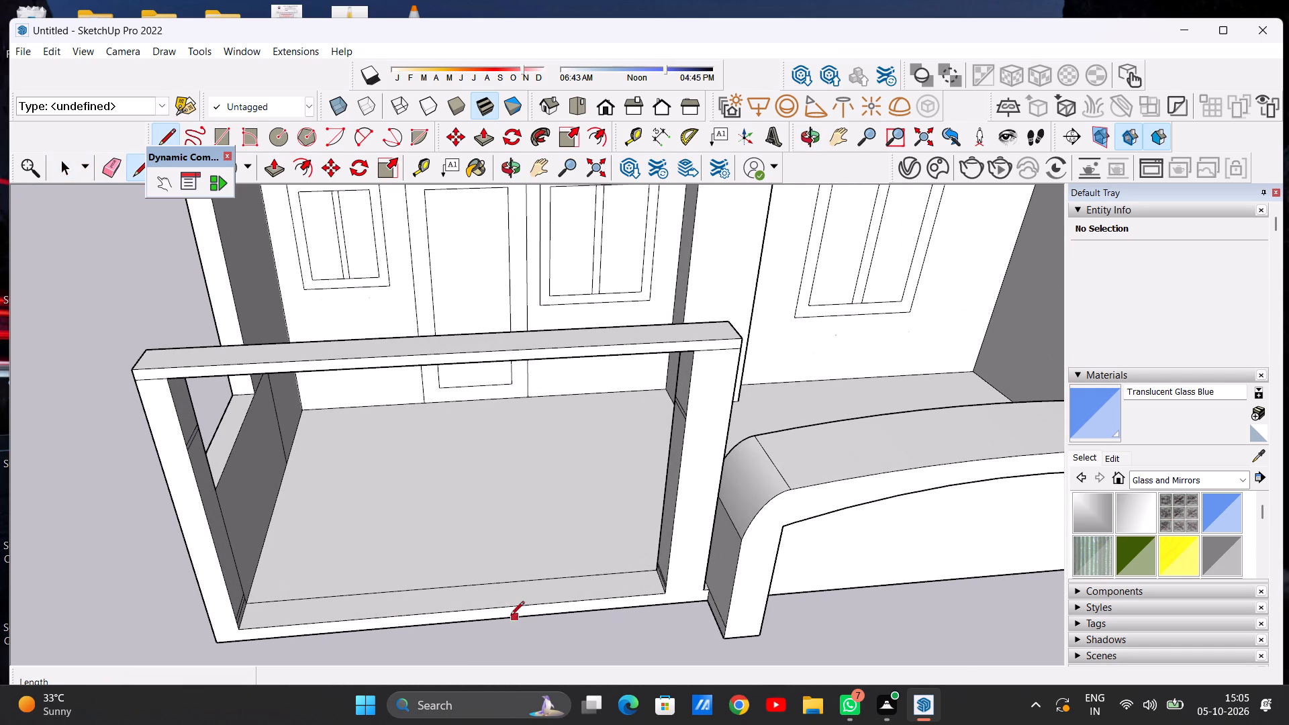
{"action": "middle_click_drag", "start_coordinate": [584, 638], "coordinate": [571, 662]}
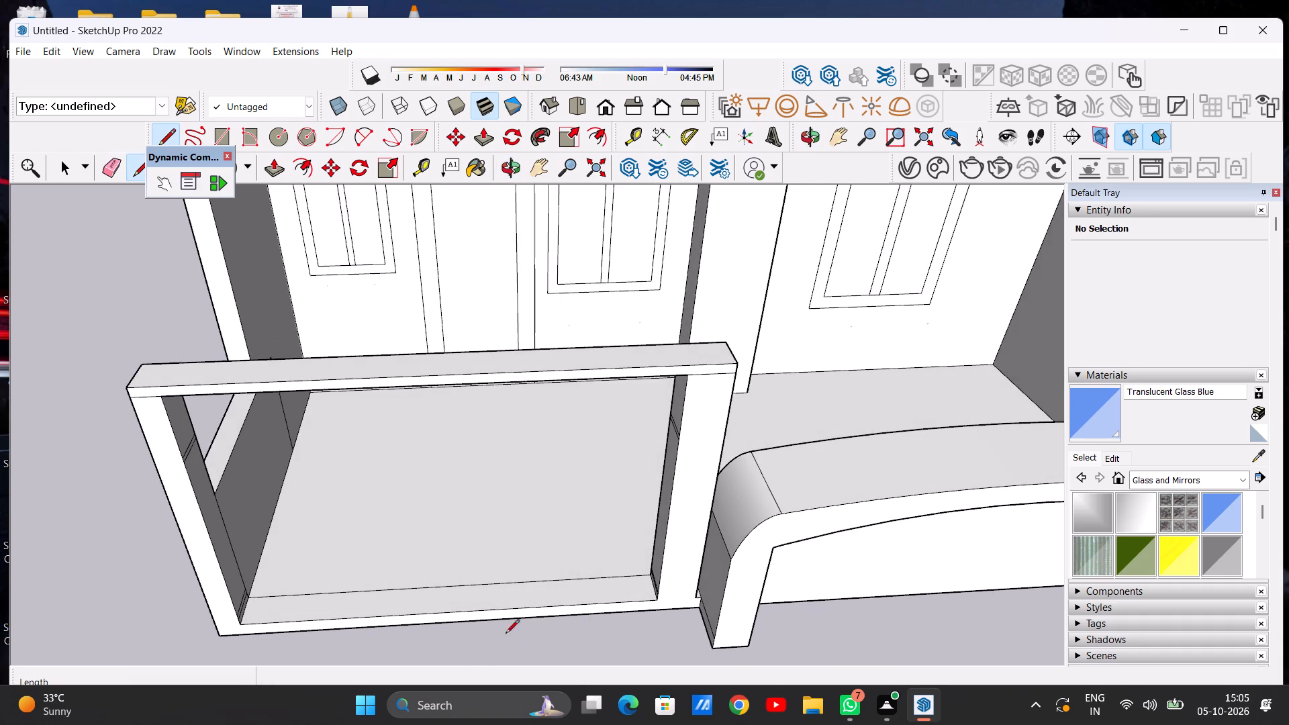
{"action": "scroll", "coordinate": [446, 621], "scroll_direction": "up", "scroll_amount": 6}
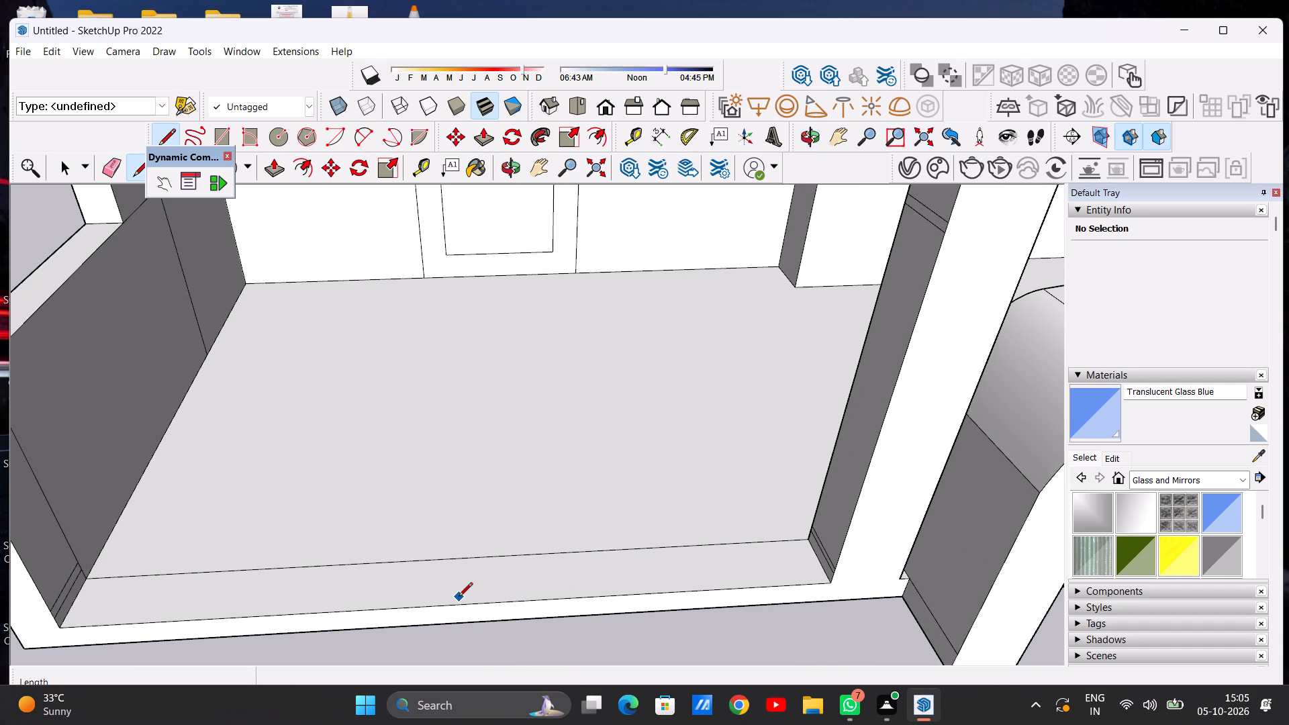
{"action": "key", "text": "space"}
Push/Pull the narrow strip near the outer-corner pillar's base about 29' across the opening to the pillar beside the arched wall.
{"action": "scroll", "coordinate": [467, 590], "scroll_direction": "down", "scroll_amount": 6}
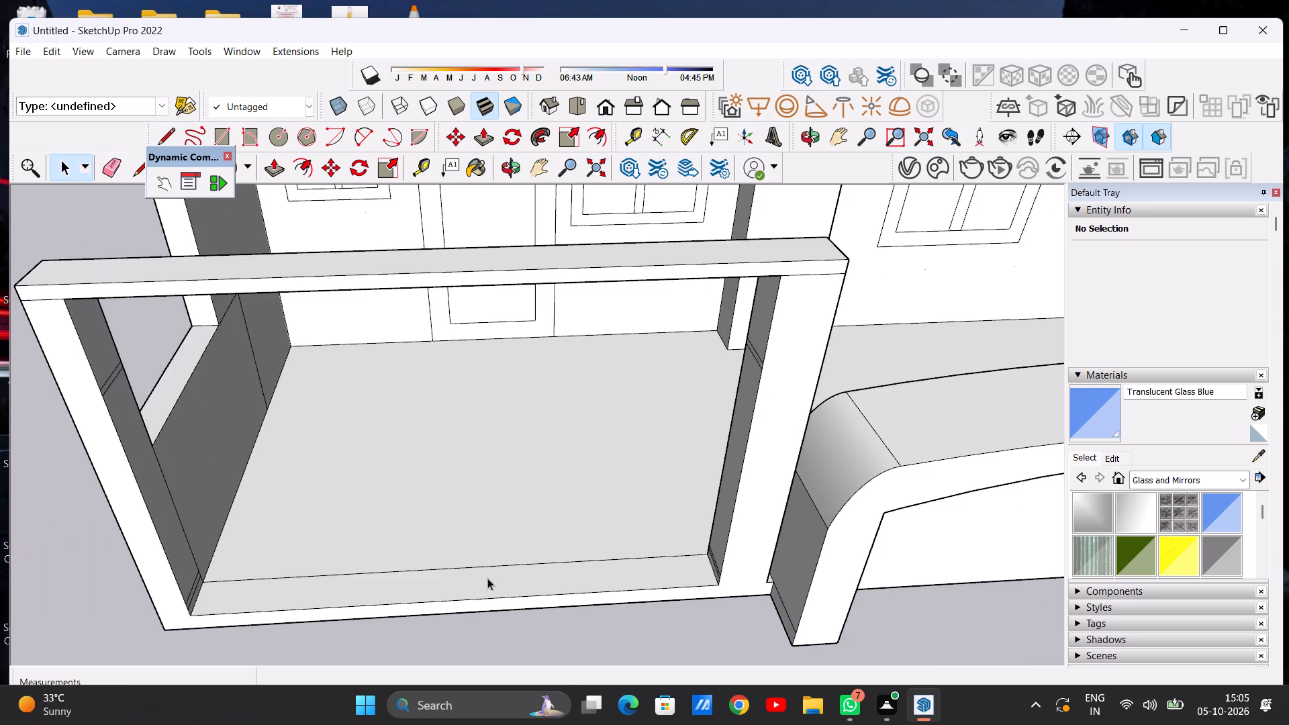
{"action": "scroll", "coordinate": [487, 578], "scroll_direction": "down", "scroll_amount": 7}
{"action": "middle_click_drag", "start_coordinate": [503, 575], "coordinate": [493, 563]}
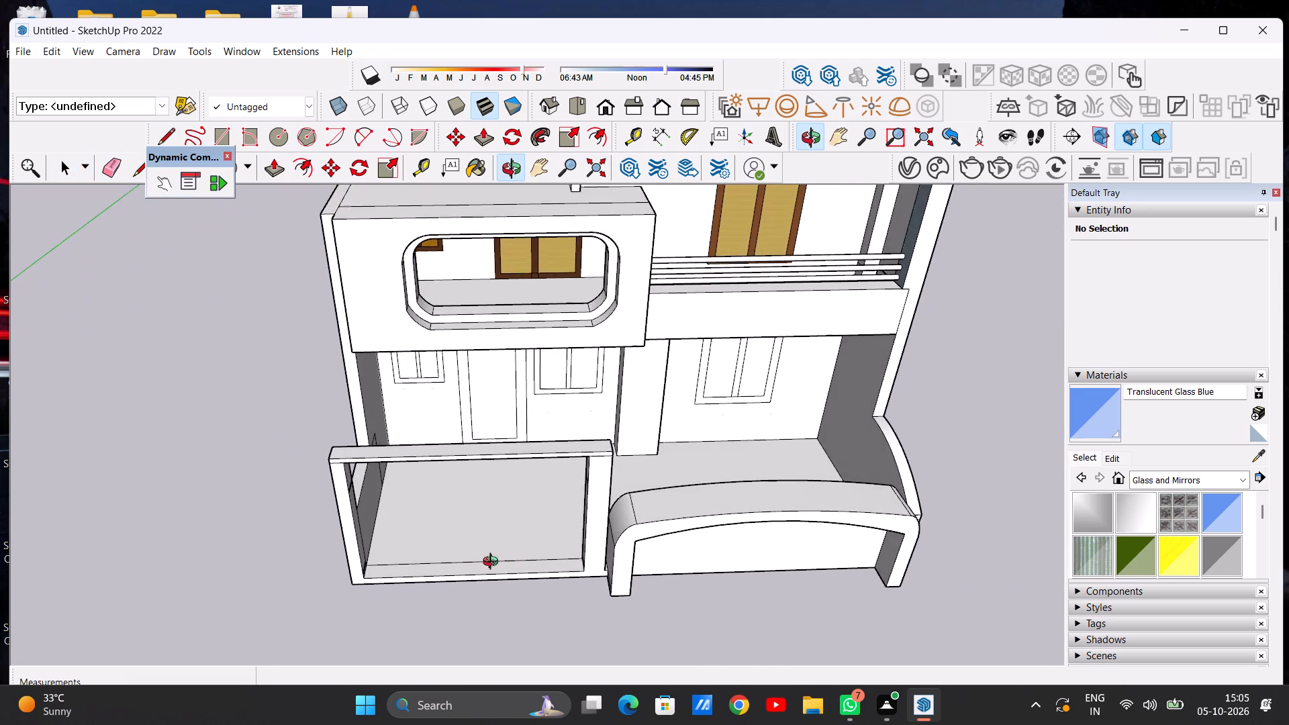
{"action": "middle_click_drag", "start_coordinate": [493, 563], "coordinate": [472, 571]}
{"action": "scroll", "coordinate": [376, 558], "scroll_direction": "up", "scroll_amount": 14}
{"action": "key", "text": "p"}
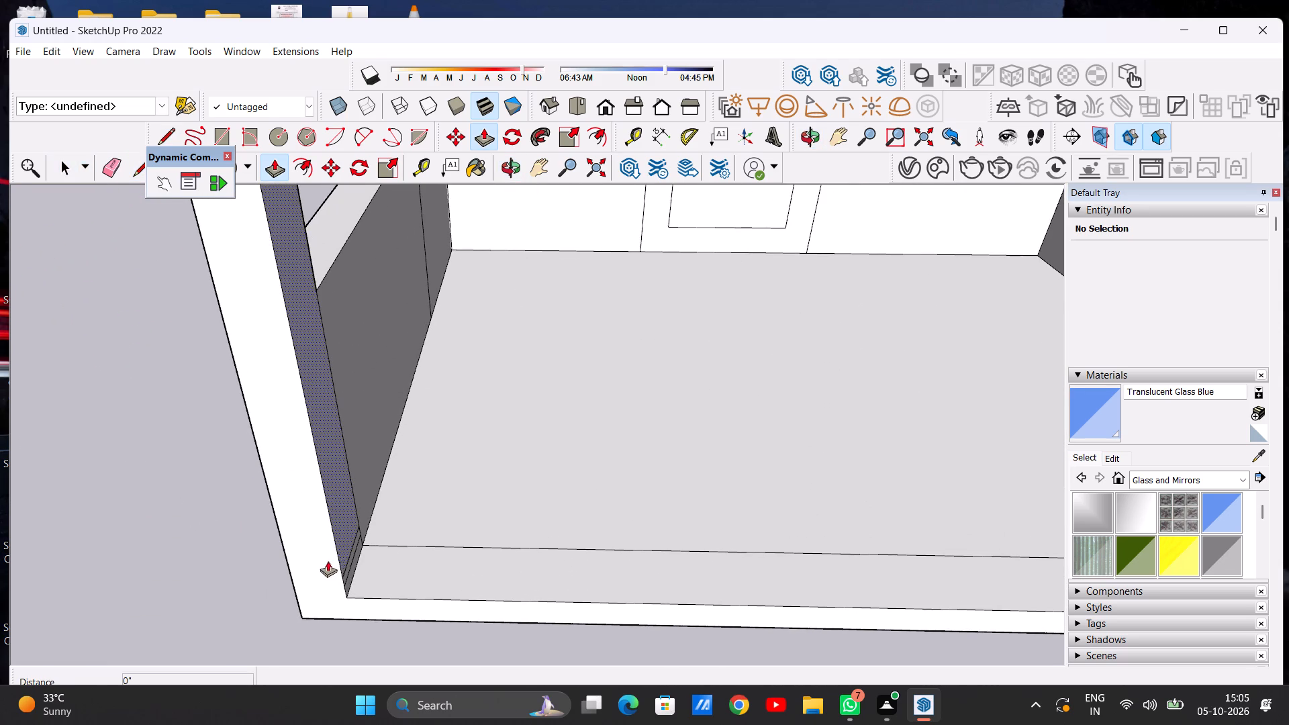
{"action": "scroll", "coordinate": [340, 551], "scroll_direction": "up", "scroll_amount": 16}
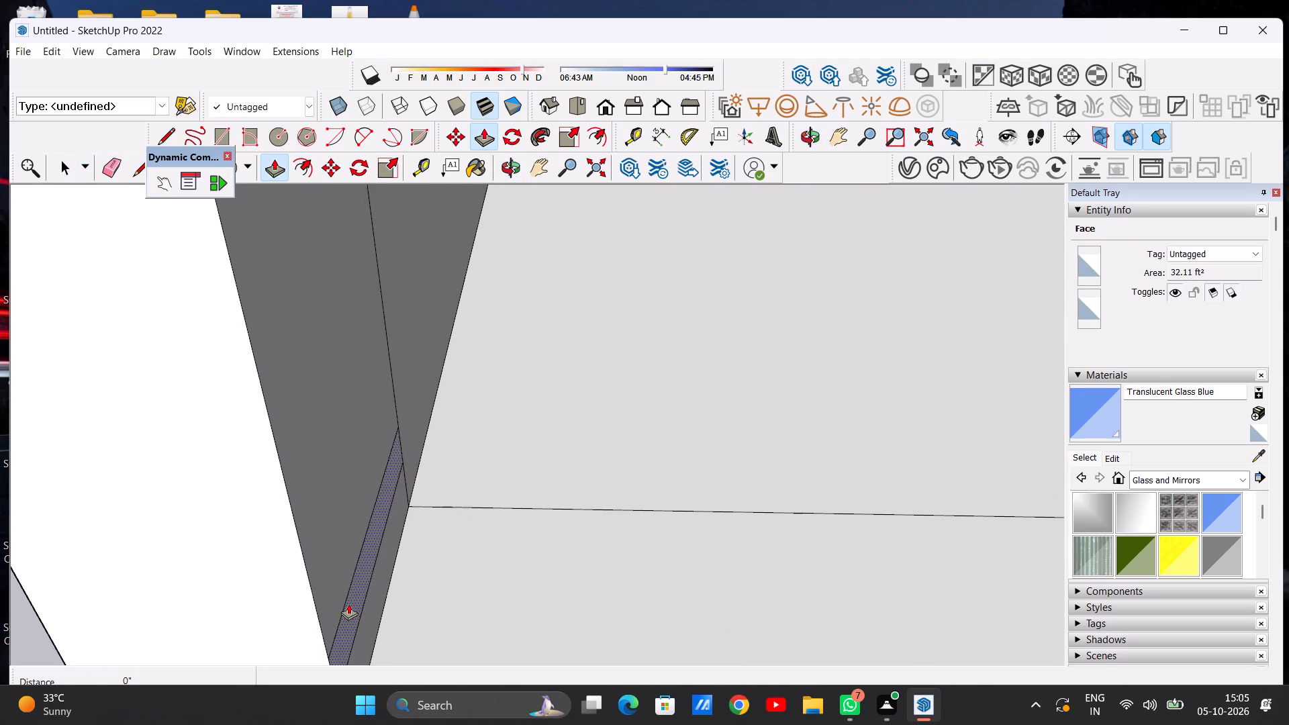
{"action": "left_click", "coordinate": [348, 603]}
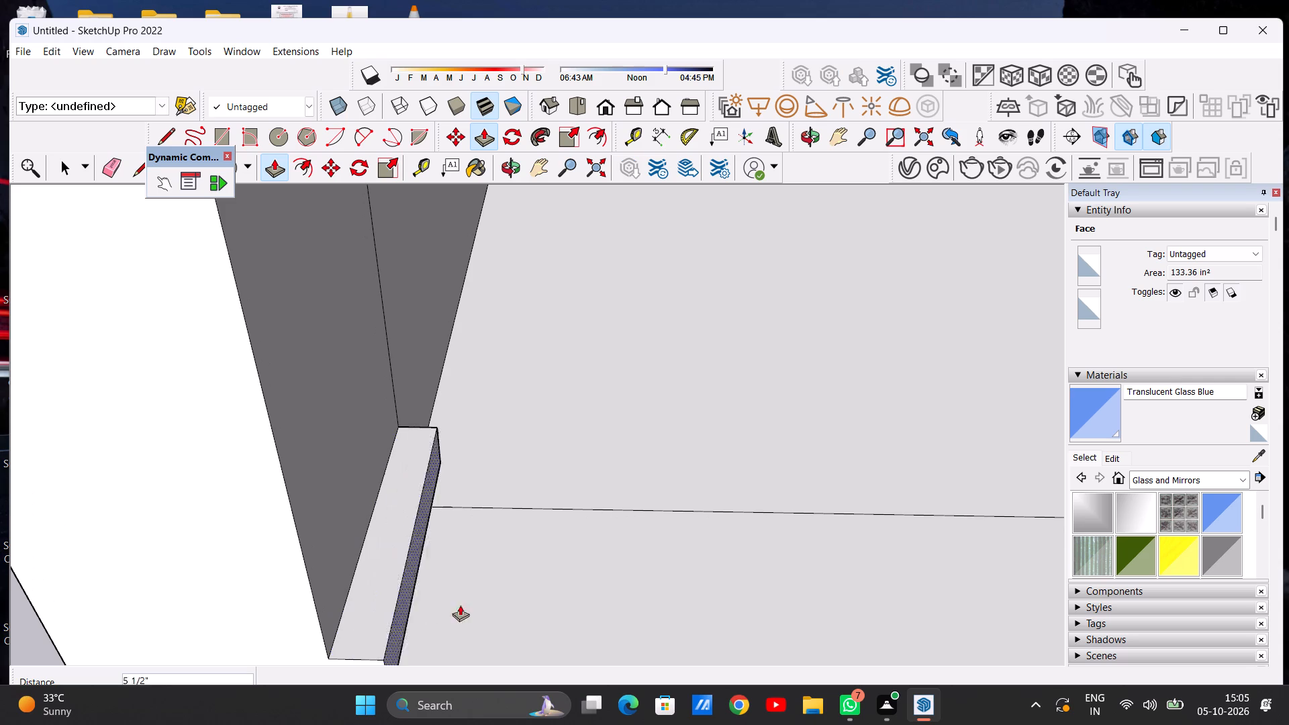
{"action": "scroll", "coordinate": [480, 562], "scroll_direction": "down", "scroll_amount": 12}
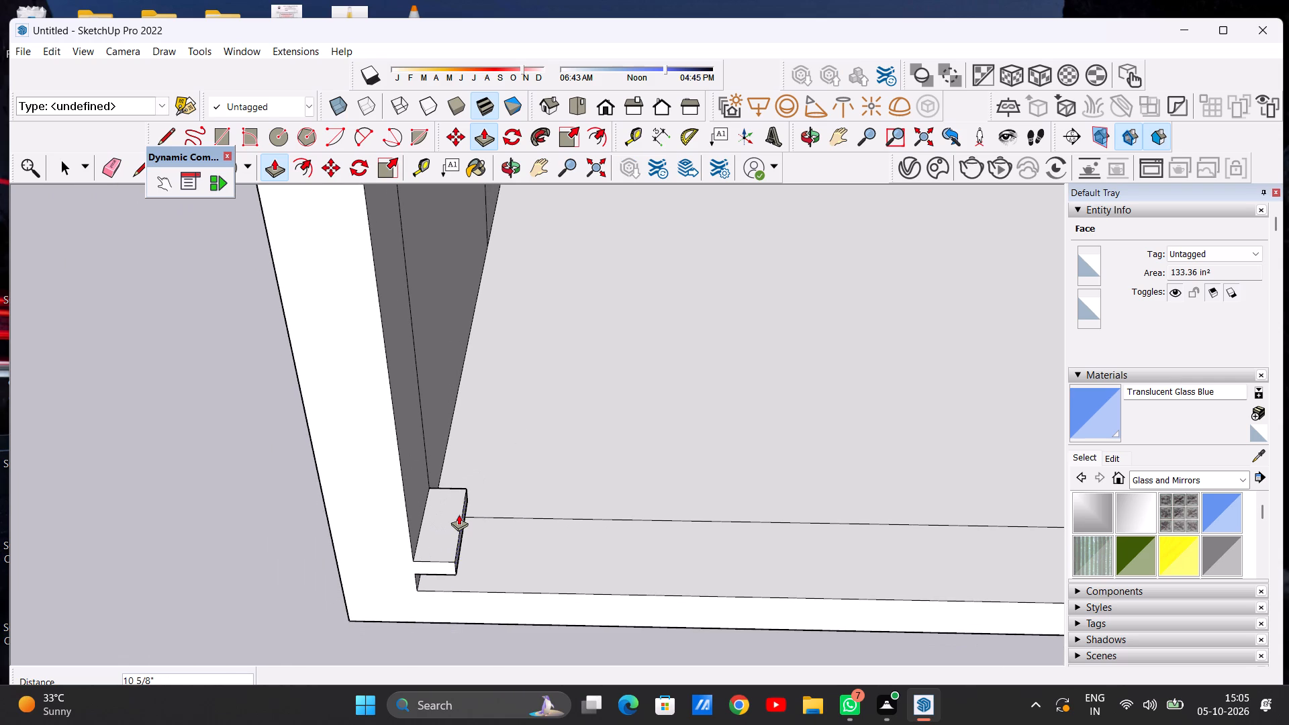
{"action": "scroll", "coordinate": [475, 532], "scroll_direction": "down", "scroll_amount": 10}
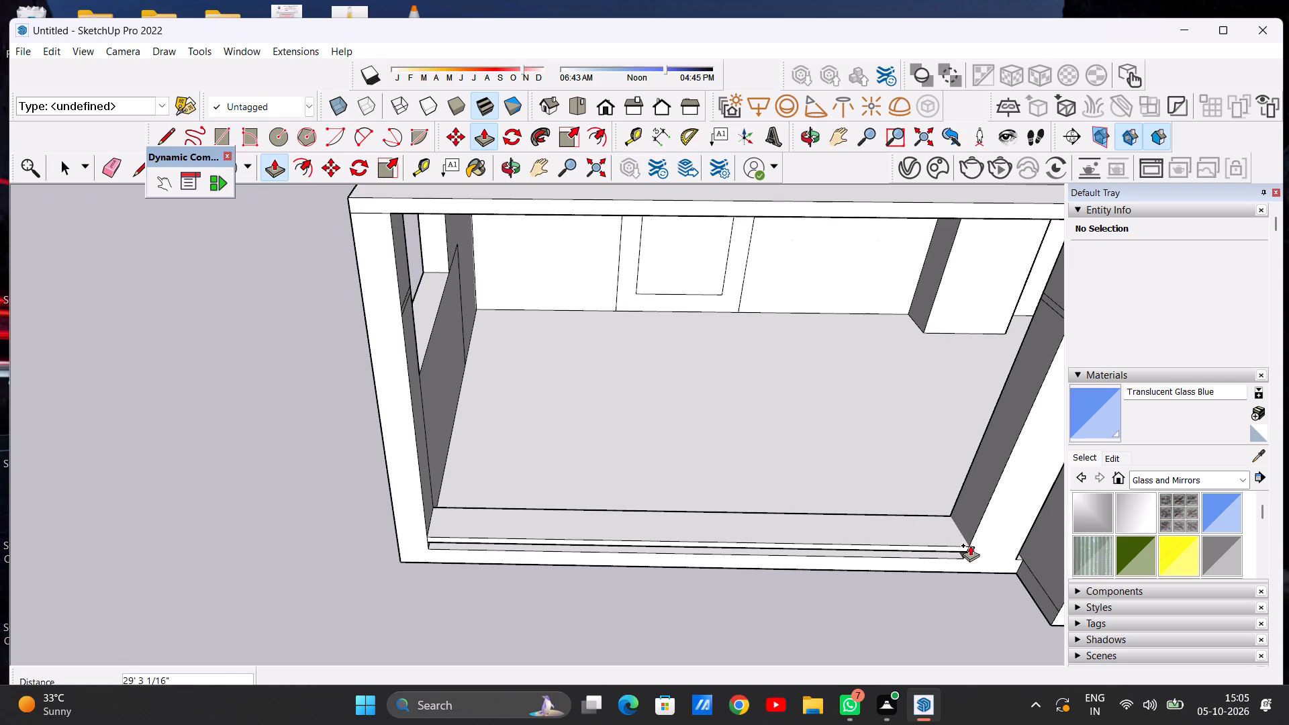
{"action": "left_click", "coordinate": [974, 526]}
{"action": "key", "text": "space"}
Push/Pull the outer-corner pillar's upper strip about 29' across the opening to the opposite pillar, forming a second horizontal gate bar.
{"action": "middle_click_drag", "start_coordinate": [699, 624], "coordinate": [689, 475]}
{"action": "scroll", "coordinate": [628, 535], "scroll_direction": "down", "scroll_amount": 6}
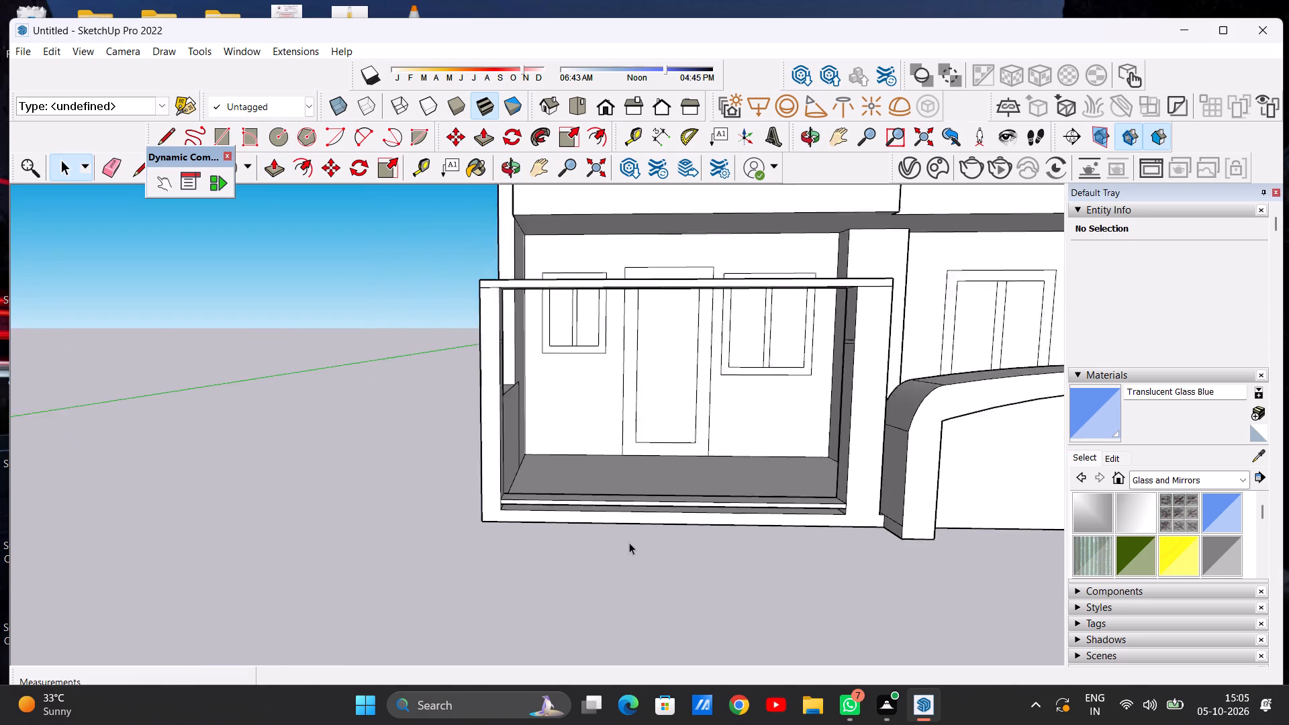
{"action": "scroll", "coordinate": [629, 542], "scroll_direction": "down", "scroll_amount": 6}
{"action": "scroll", "coordinate": [628, 403], "scroll_direction": "up", "scroll_amount": 7}
{"action": "middle_click_drag", "start_coordinate": [615, 467], "coordinate": [519, 500]}
{"action": "scroll", "coordinate": [351, 479], "scroll_direction": "up", "scroll_amount": 17}
{"action": "key", "text": "p"}
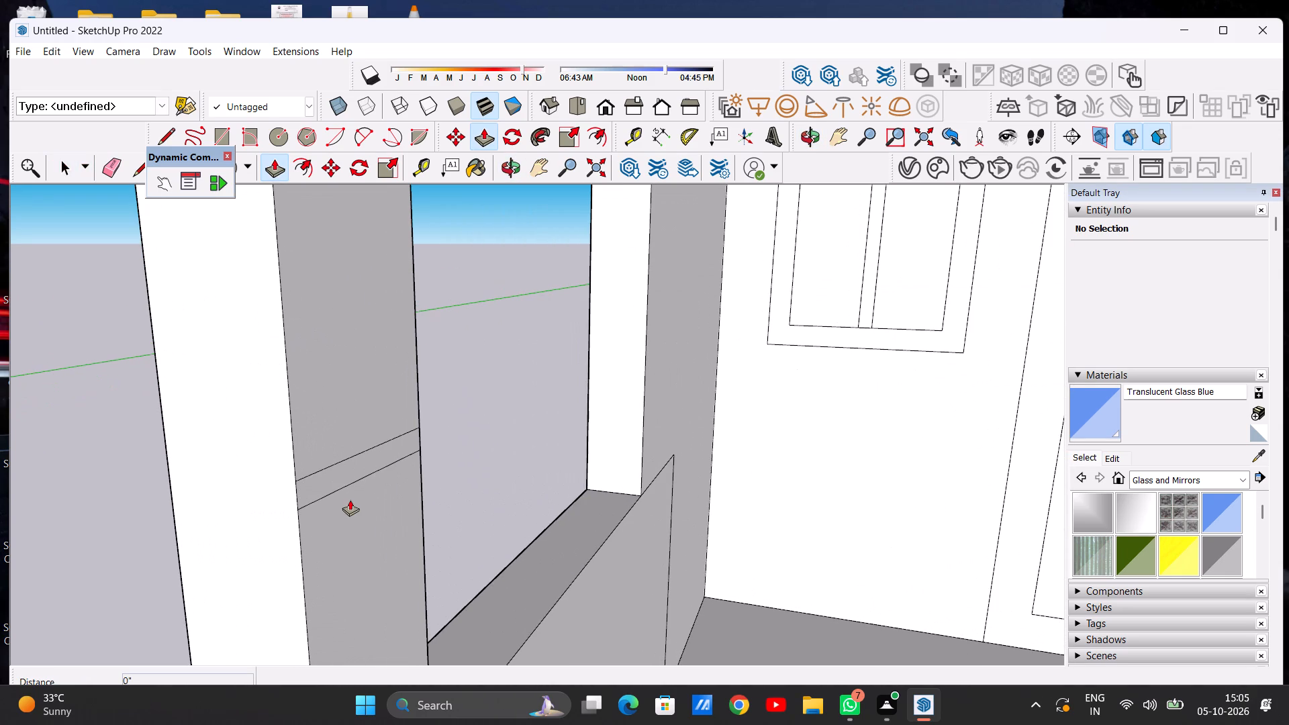
{"action": "left_click", "coordinate": [323, 478]}
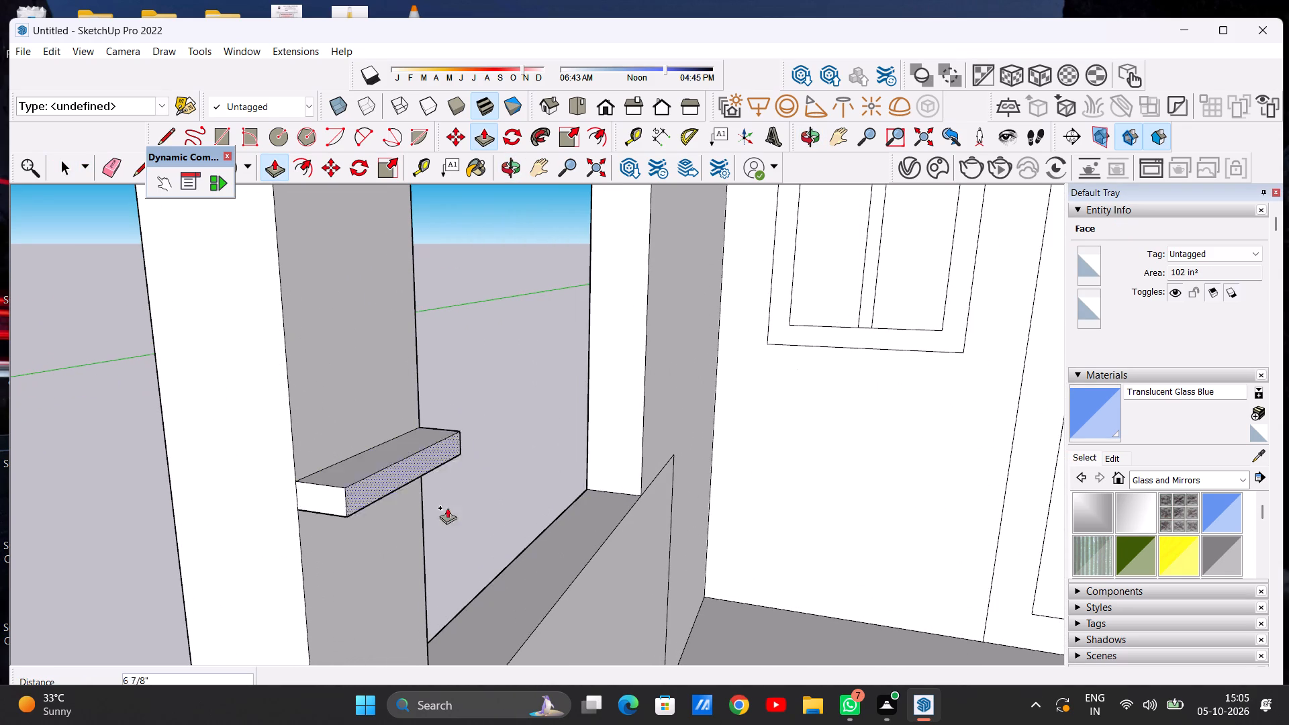
{"action": "scroll", "coordinate": [683, 497], "scroll_direction": "down", "scroll_amount": 20}
{"action": "scroll", "coordinate": [683, 497], "scroll_direction": "down", "scroll_amount": 1}
{"action": "scroll", "coordinate": [835, 497], "scroll_direction": "down", "scroll_amount": 11}
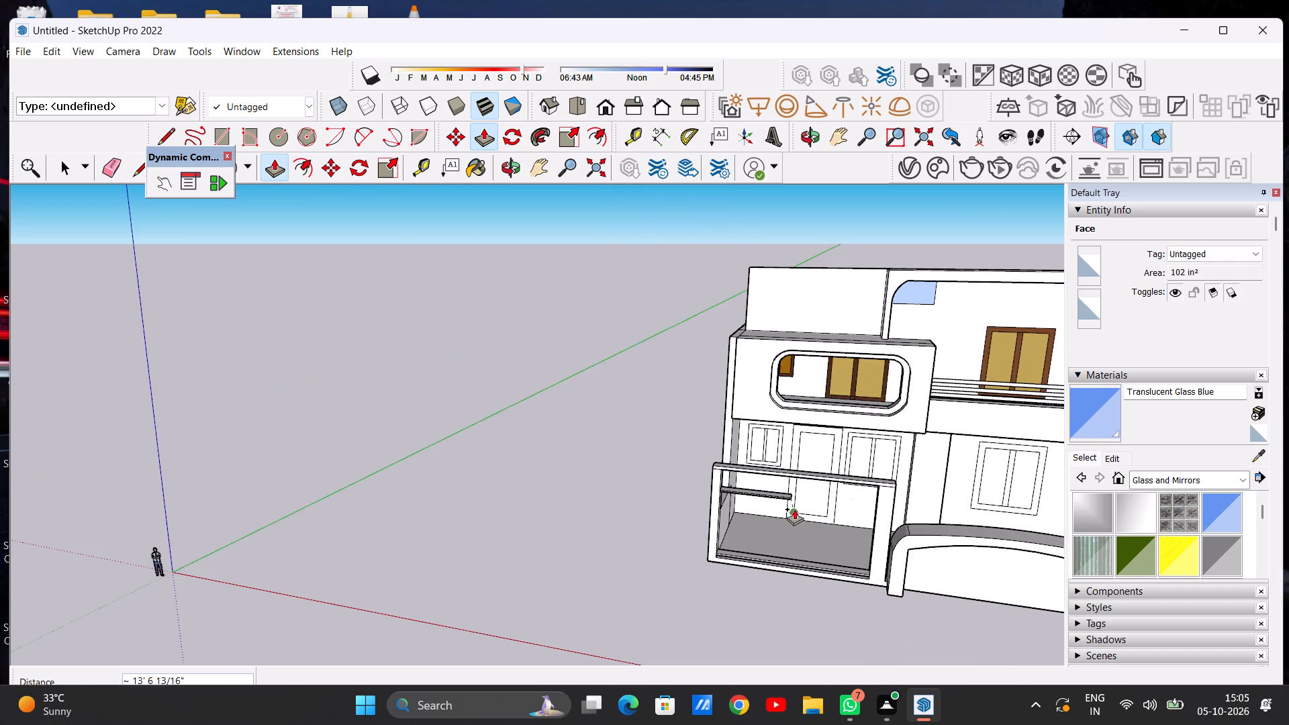
{"action": "middle_click_drag", "start_coordinate": [796, 510], "coordinate": [879, 489]}
{"action": "scroll", "coordinate": [858, 486], "scroll_direction": "up", "scroll_amount": 18}
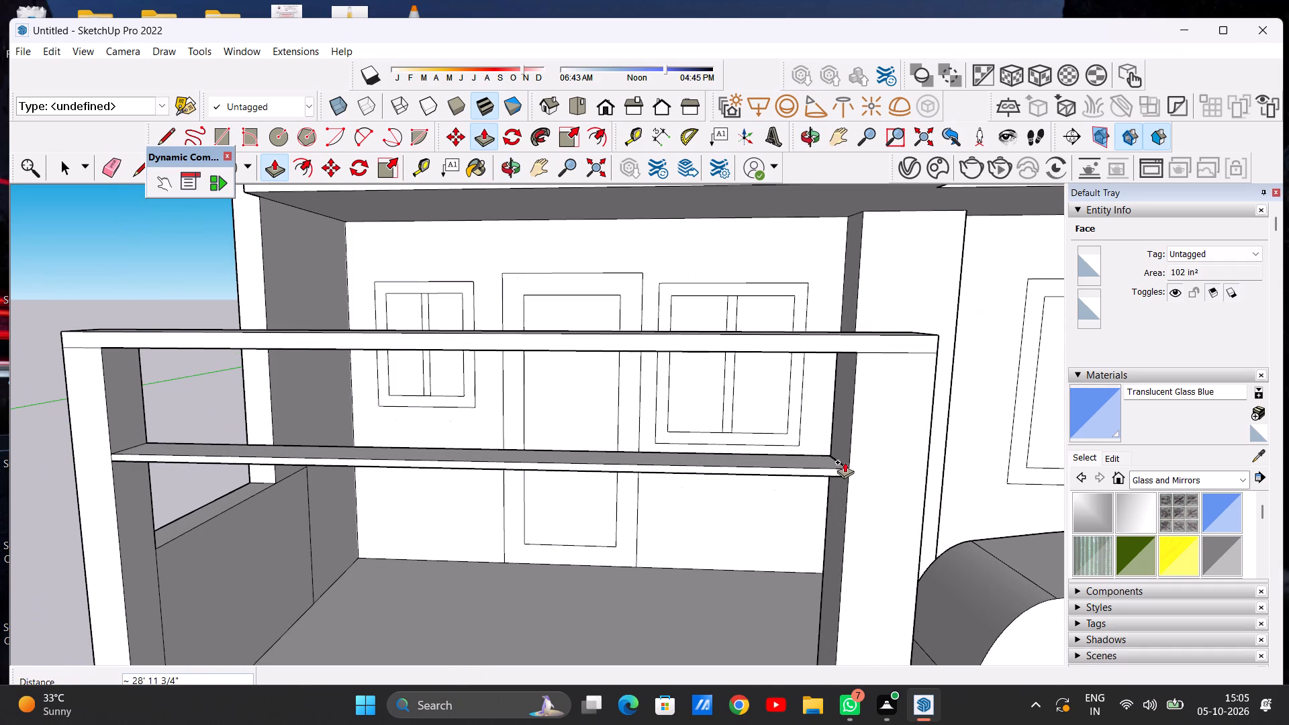
{"action": "left_click", "coordinate": [848, 456]}
{"action": "key", "text": "space"}
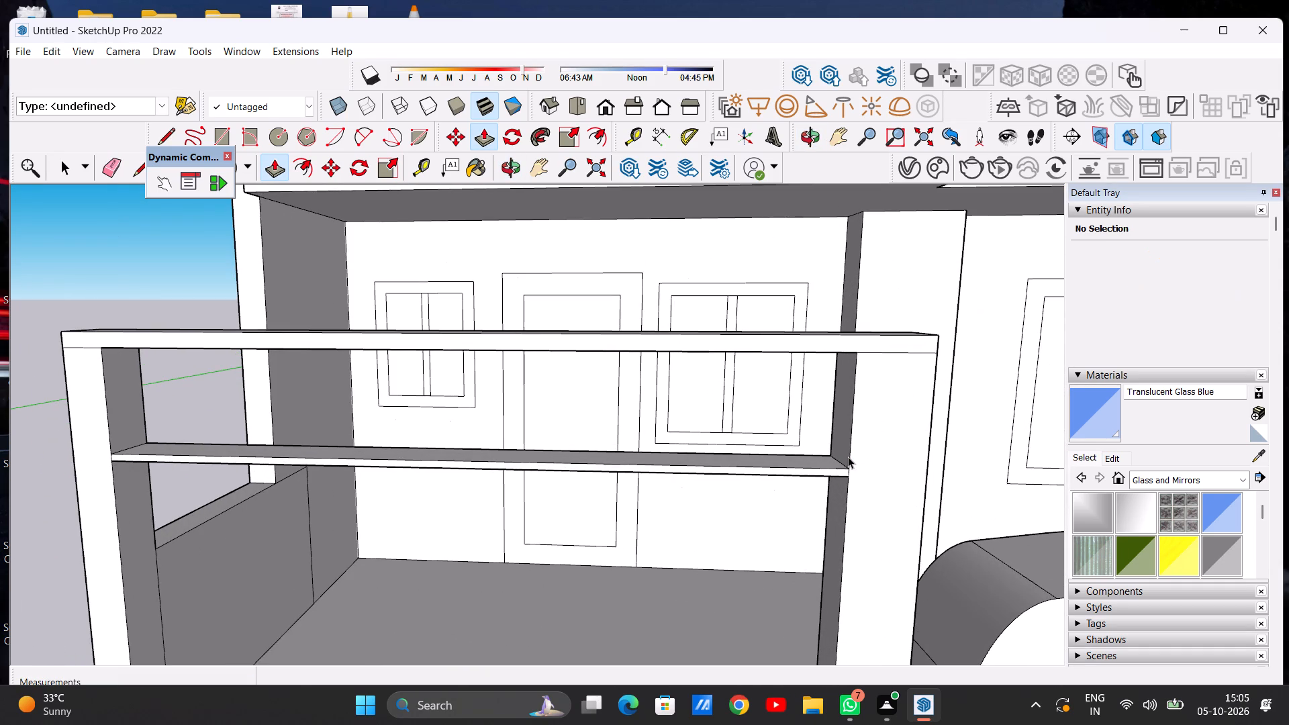
Examine the gate frame with its two horizontal bars against the house front from a distance and from the side.
{"action": "scroll", "coordinate": [816, 589], "scroll_direction": "down", "scroll_amount": 9}
{"action": "scroll", "coordinate": [776, 490], "scroll_direction": "down", "scroll_amount": 3}
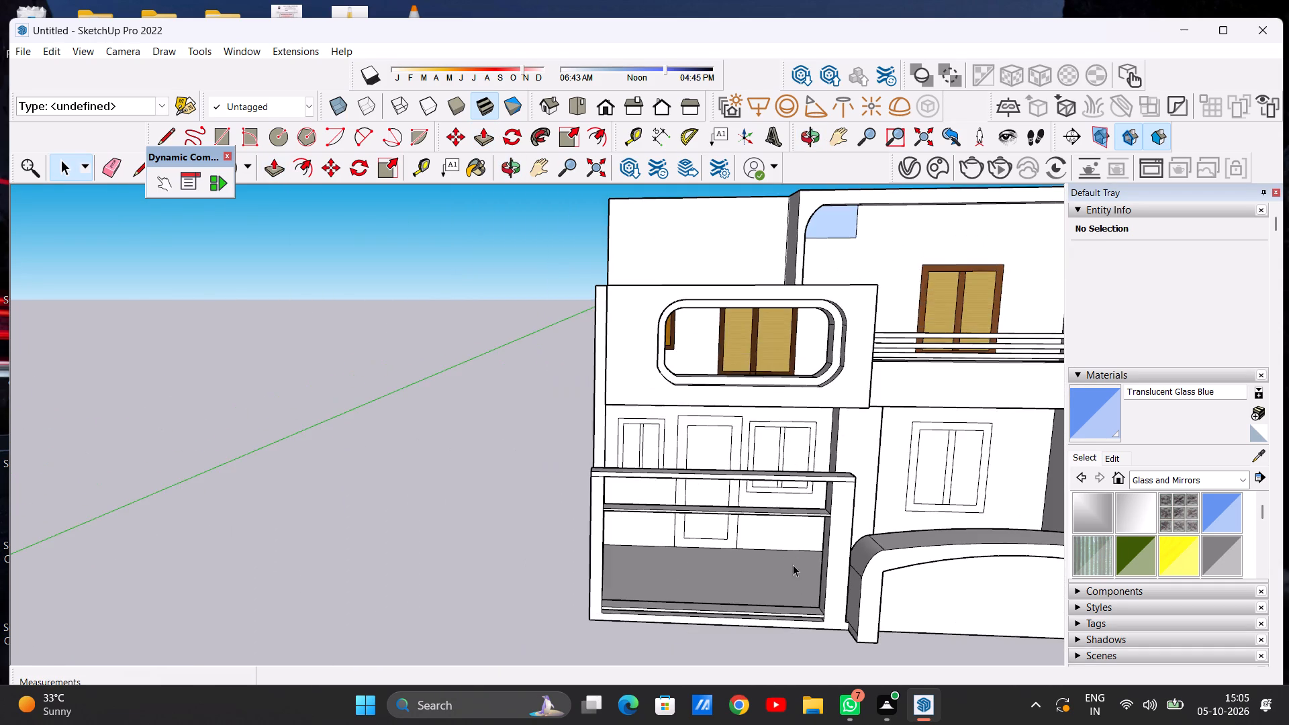
{"action": "middle_click_drag", "start_coordinate": [793, 565], "coordinate": [787, 513]}
{"action": "scroll", "coordinate": [524, 589], "scroll_direction": "down", "scroll_amount": 8}
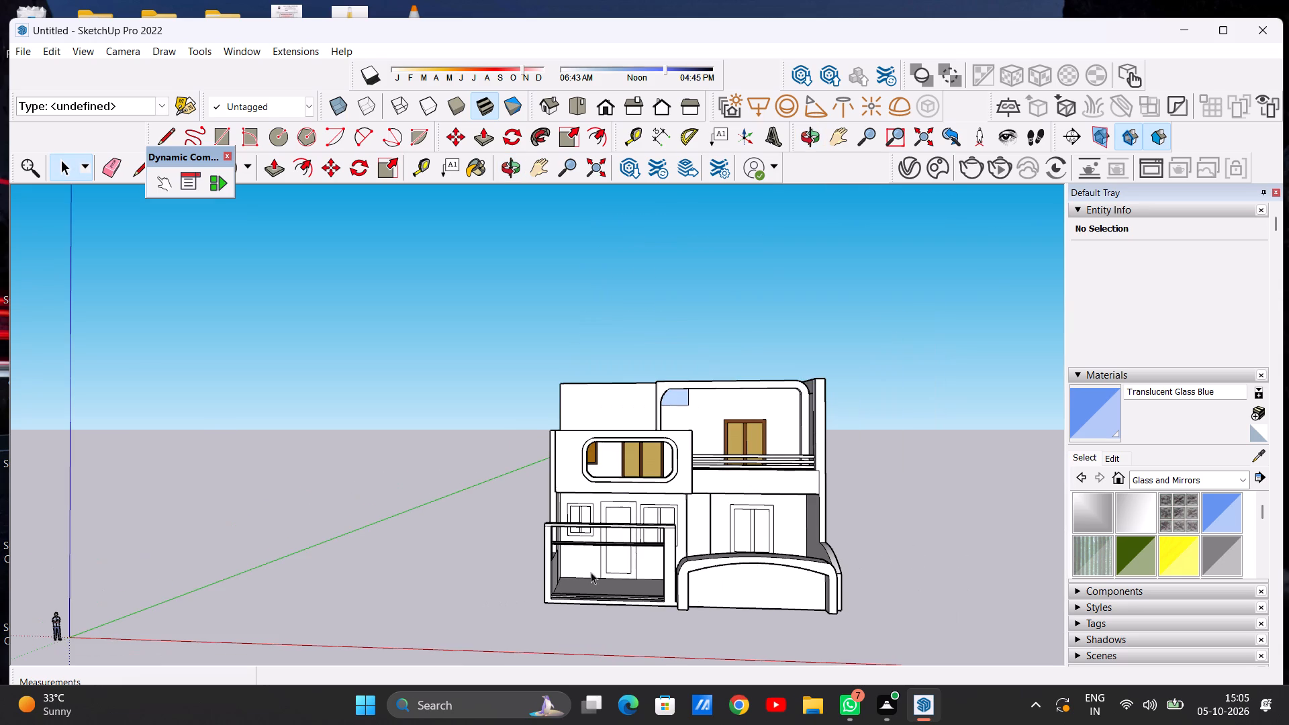
{"action": "scroll", "coordinate": [713, 537], "scroll_direction": "up", "scroll_amount": 4}
{"action": "scroll", "coordinate": [690, 551], "scroll_direction": "down", "scroll_amount": 2}
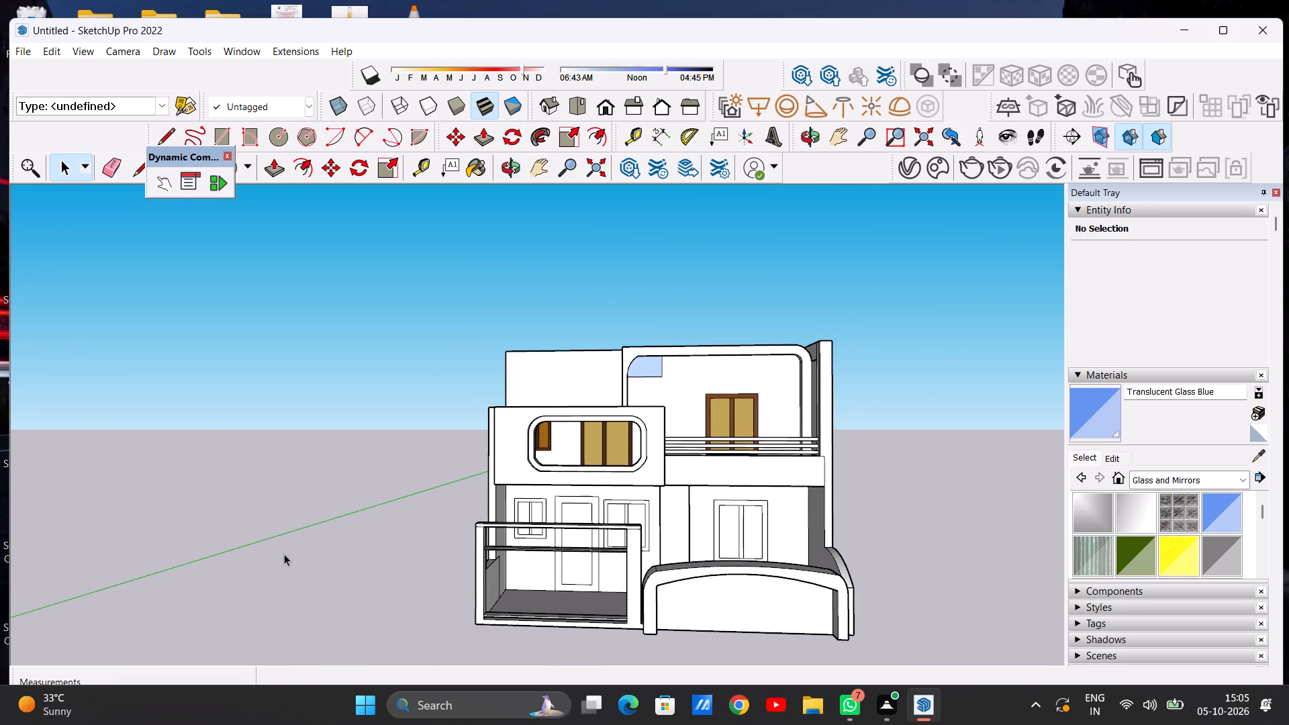
{"action": "scroll", "coordinate": [436, 568], "scroll_direction": "up", "scroll_amount": 1}
{"action": "scroll", "coordinate": [455, 569], "scroll_direction": "down", "scroll_amount": 1}
{"action": "scroll", "coordinate": [455, 569], "scroll_direction": "up", "scroll_amount": 5}
{"action": "middle_click_drag", "start_coordinate": [536, 603], "coordinate": [752, 569]}
{"action": "scroll", "coordinate": [536, 603], "scroll_direction": "up", "scroll_amount": 1}
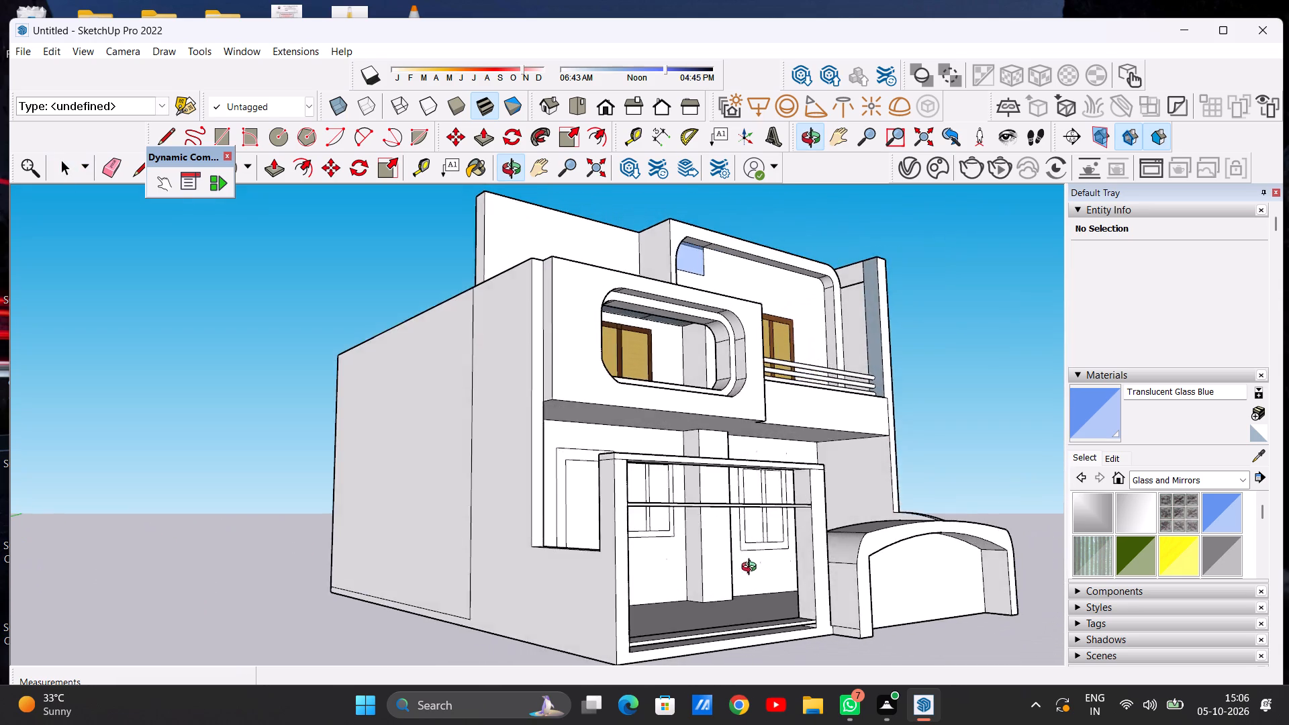
Draw a line about 2' 4 15/16" long across the top face of the gate's lower horizontal bar, near the middle of its length.
{"action": "middle_click_drag", "start_coordinate": [752, 569], "coordinate": [553, 586]}
{"action": "scroll", "coordinate": [467, 596], "scroll_direction": "down", "scroll_amount": 6}
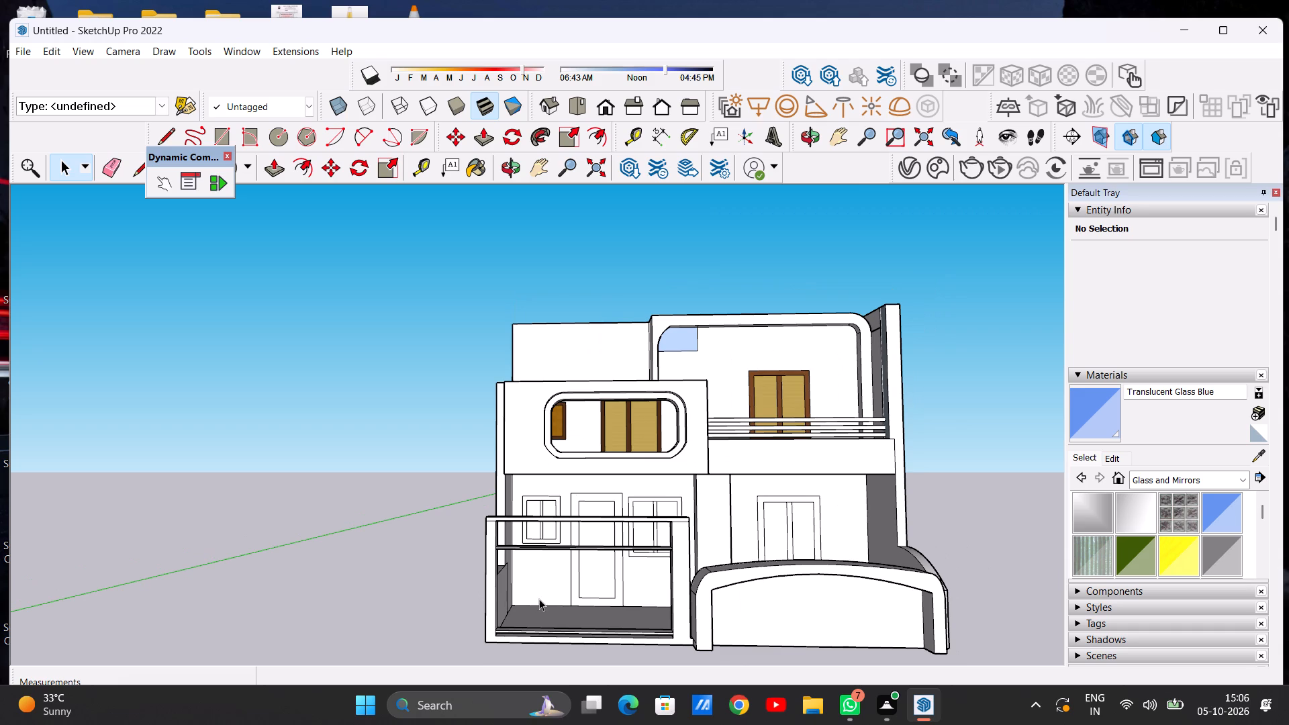
{"action": "middle_click_drag", "start_coordinate": [508, 599], "coordinate": [551, 687]}
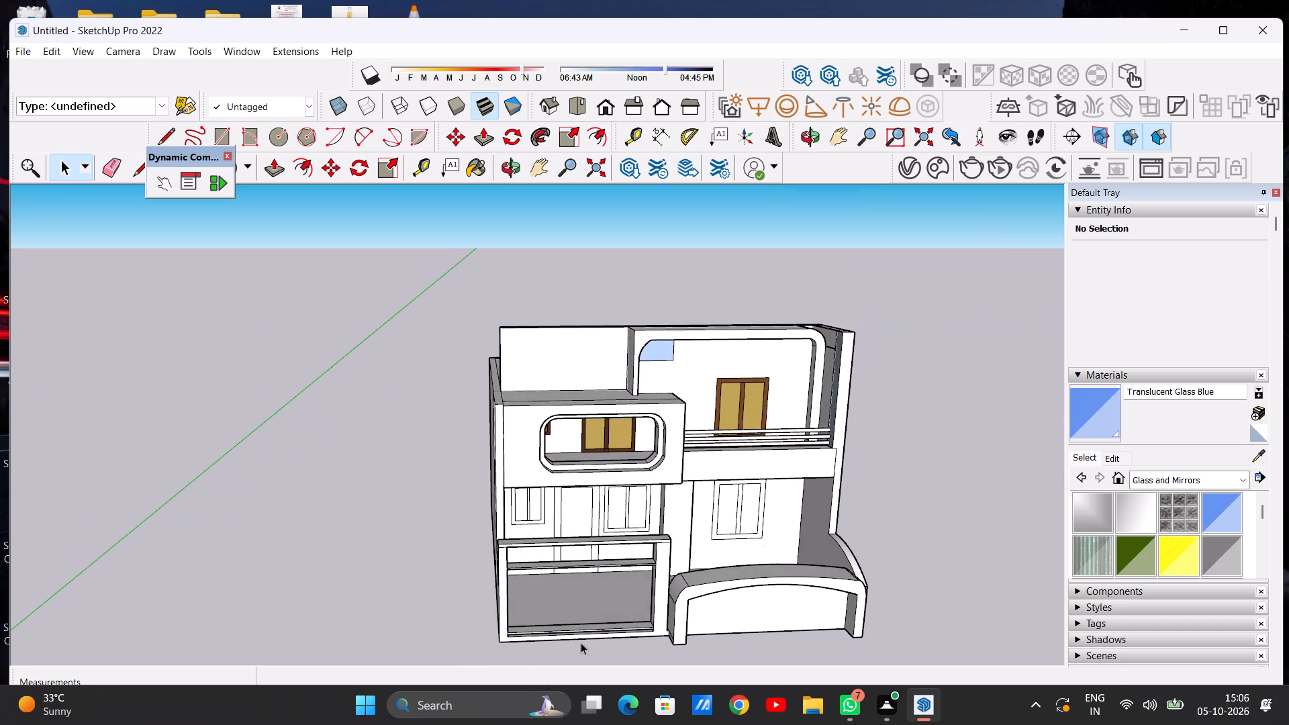
{"action": "scroll", "coordinate": [597, 619], "scroll_direction": "up", "scroll_amount": 5}
{"action": "middle_click_drag", "start_coordinate": [555, 661], "coordinate": [561, 715]}
{"action": "middle_click_drag", "start_coordinate": [599, 607], "coordinate": [577, 648]}
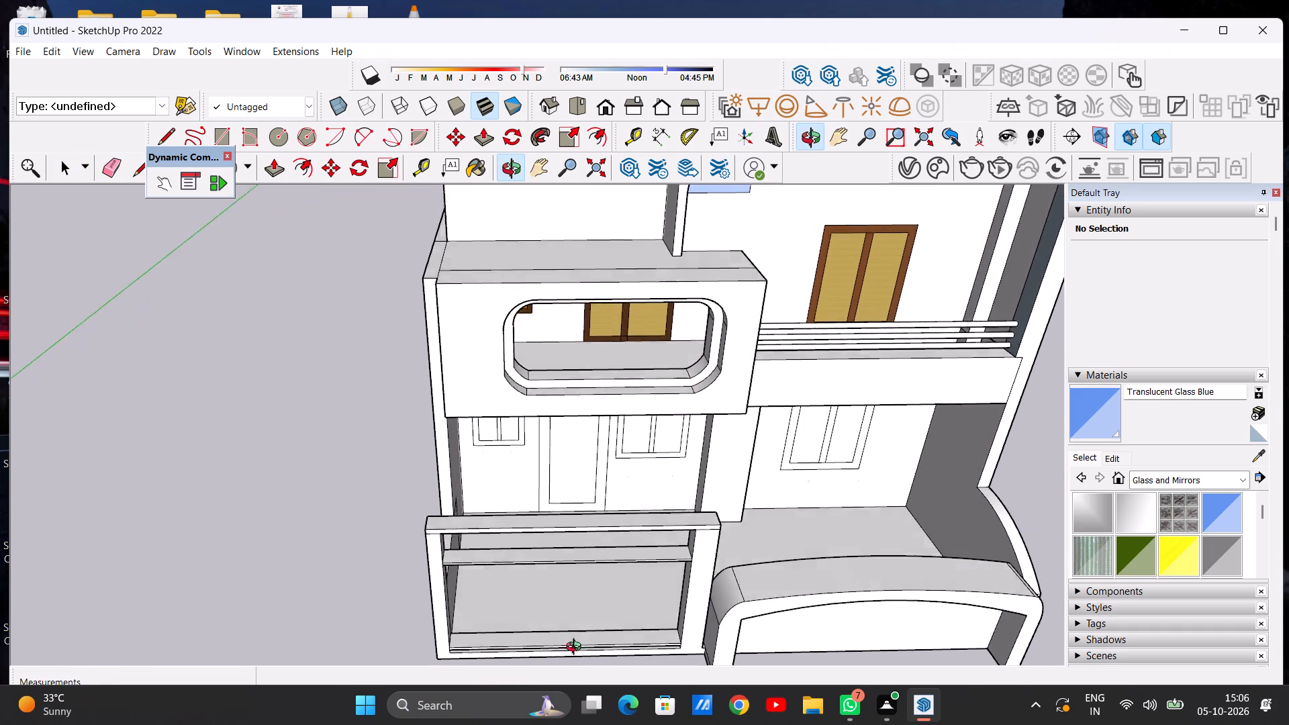
{"action": "middle_click_drag", "start_coordinate": [577, 648], "coordinate": [578, 656]}
{"action": "scroll", "coordinate": [569, 635], "scroll_direction": "up", "scroll_amount": 7}
{"action": "key", "text": "l"}
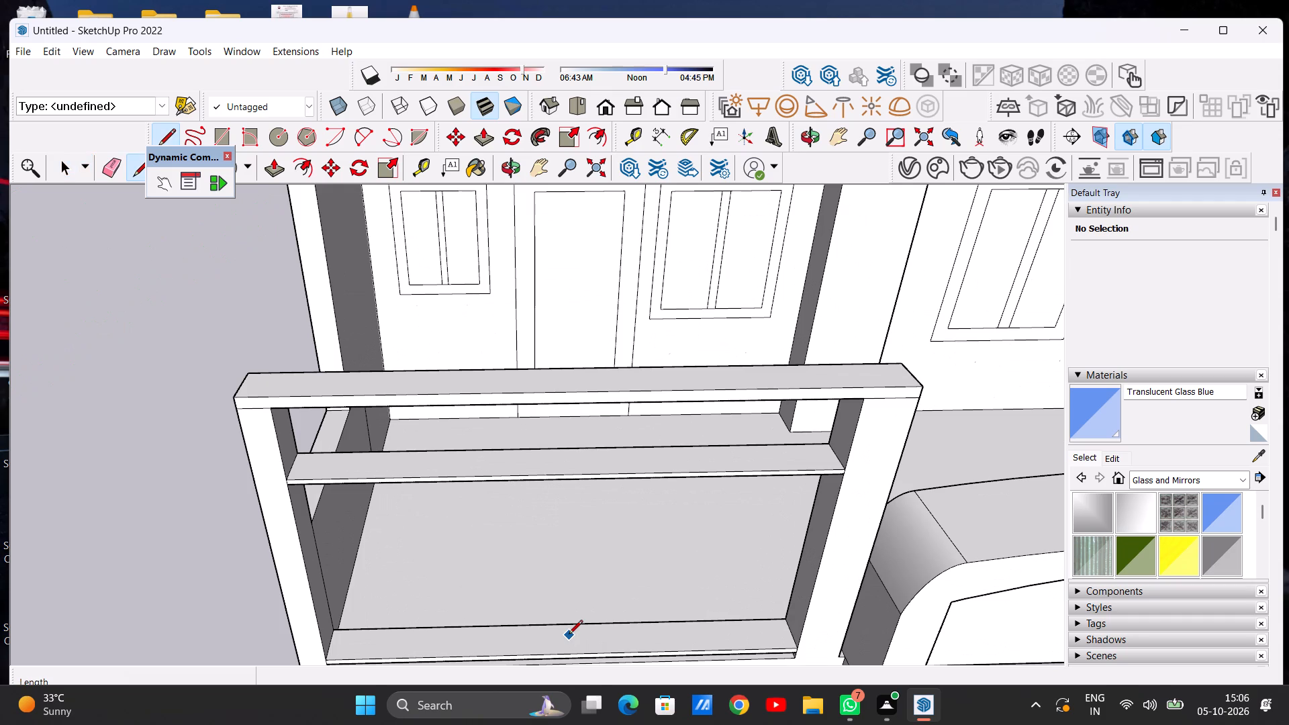
{"action": "scroll", "coordinate": [538, 642], "scroll_direction": "down", "scroll_amount": 6}
{"action": "scroll", "coordinate": [557, 670], "scroll_direction": "up", "scroll_amount": 14}
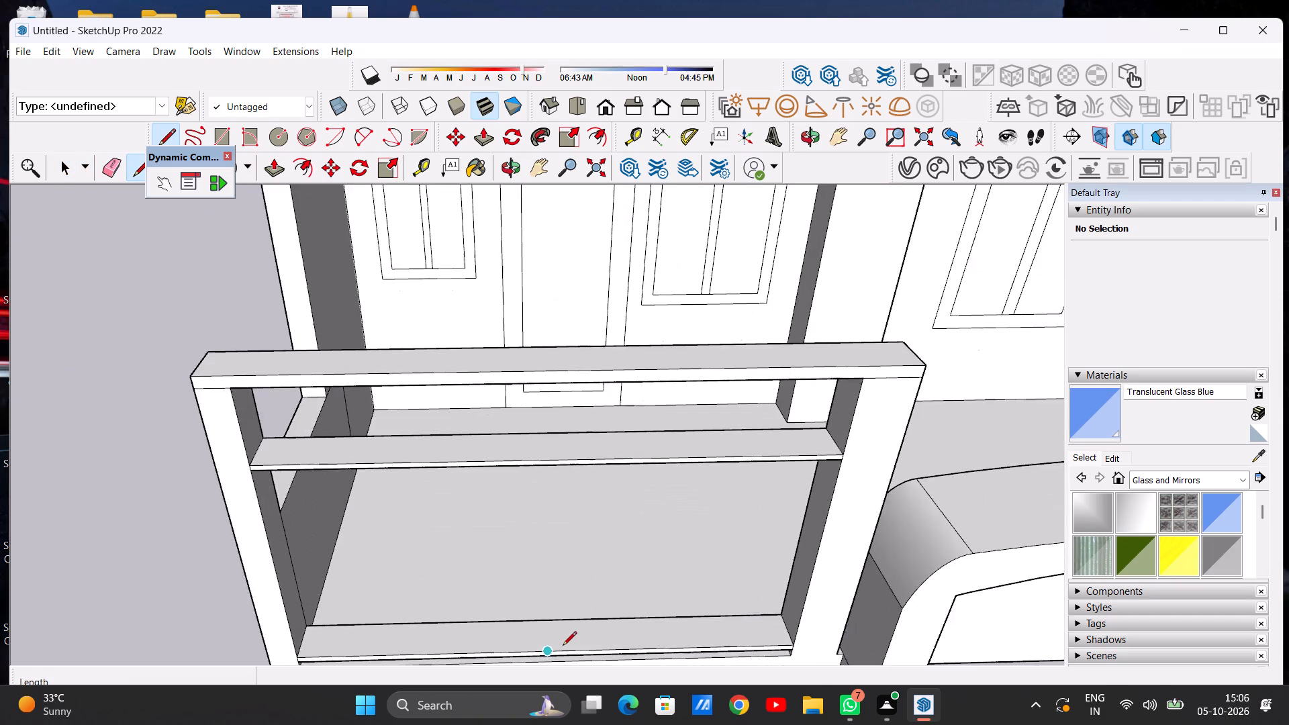
{"action": "scroll", "coordinate": [602, 634], "scroll_direction": "down", "scroll_amount": 6}
{"action": "scroll", "coordinate": [564, 655], "scroll_direction": "up", "scroll_amount": 12}
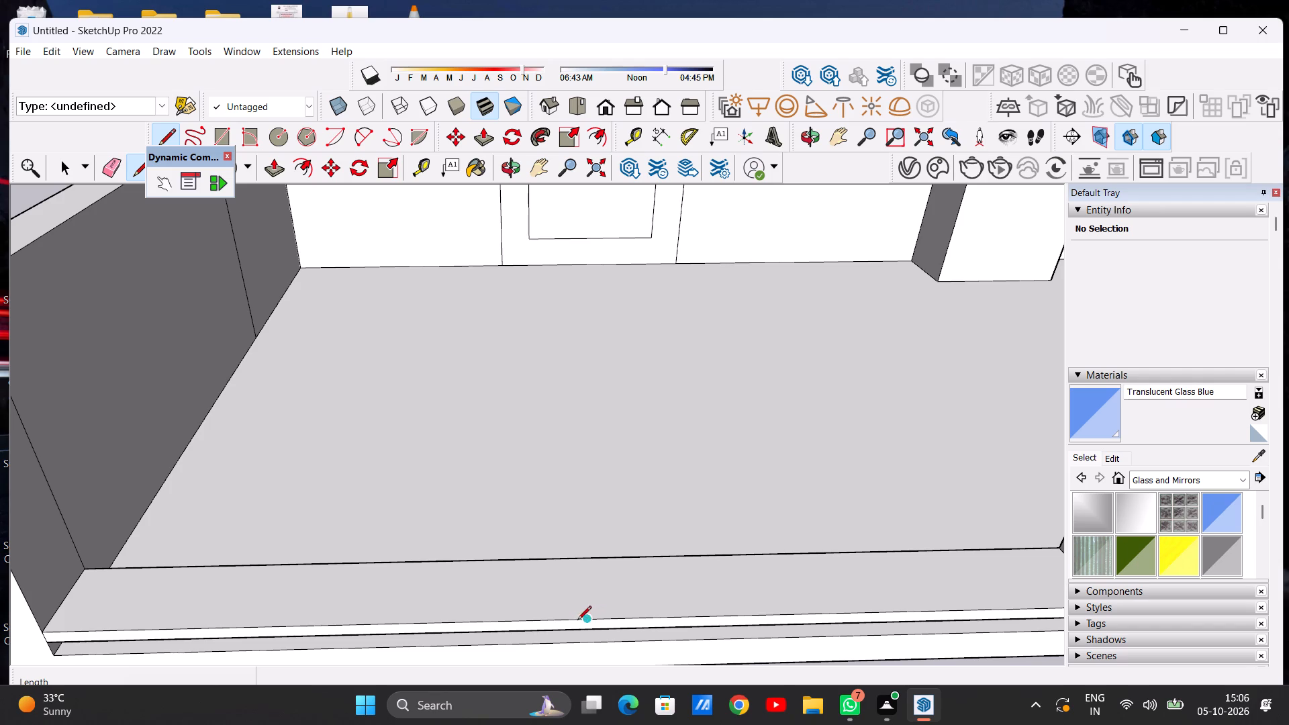
{"action": "left_click", "coordinate": [577, 621]}
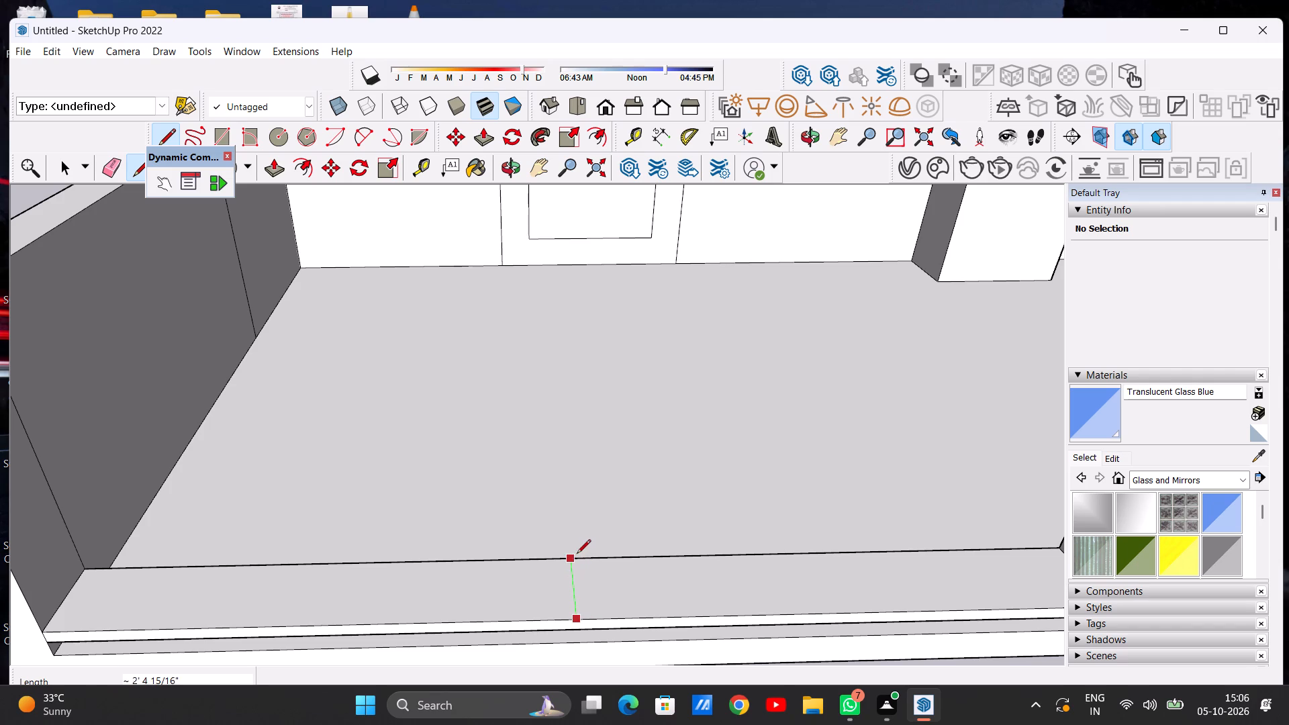
{"action": "left_click", "coordinate": [569, 558]}
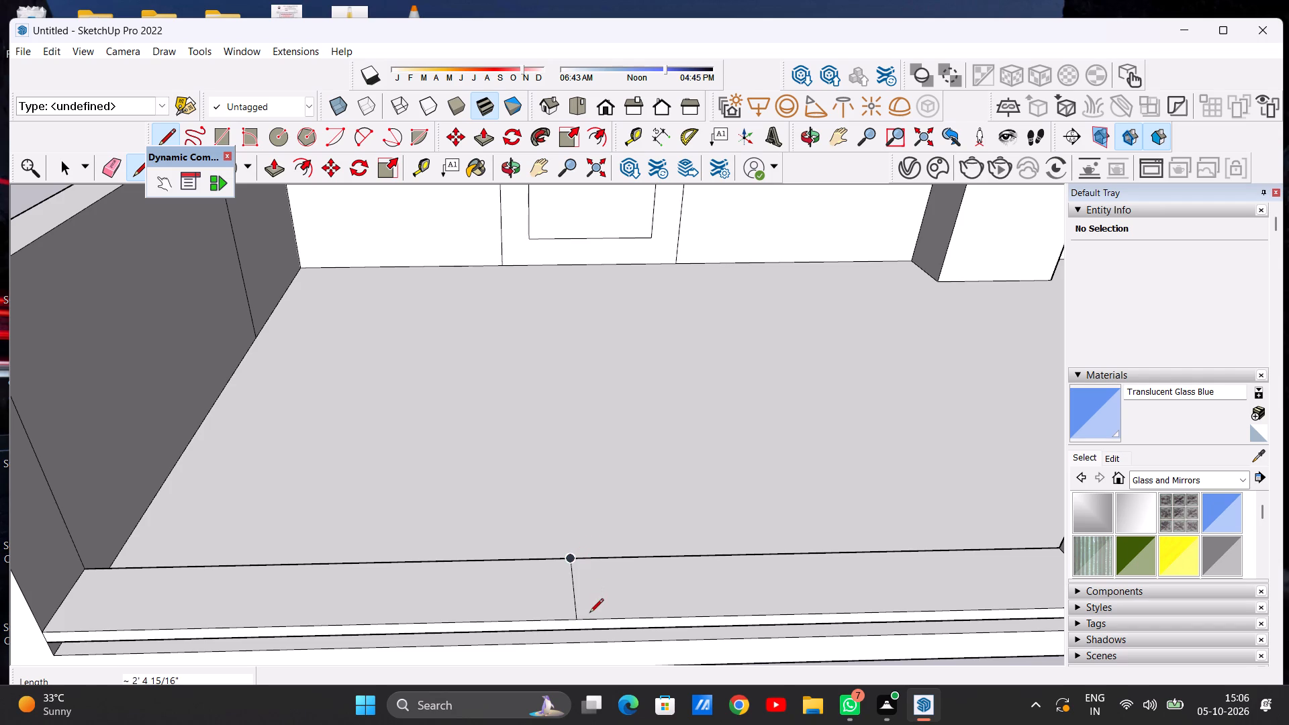
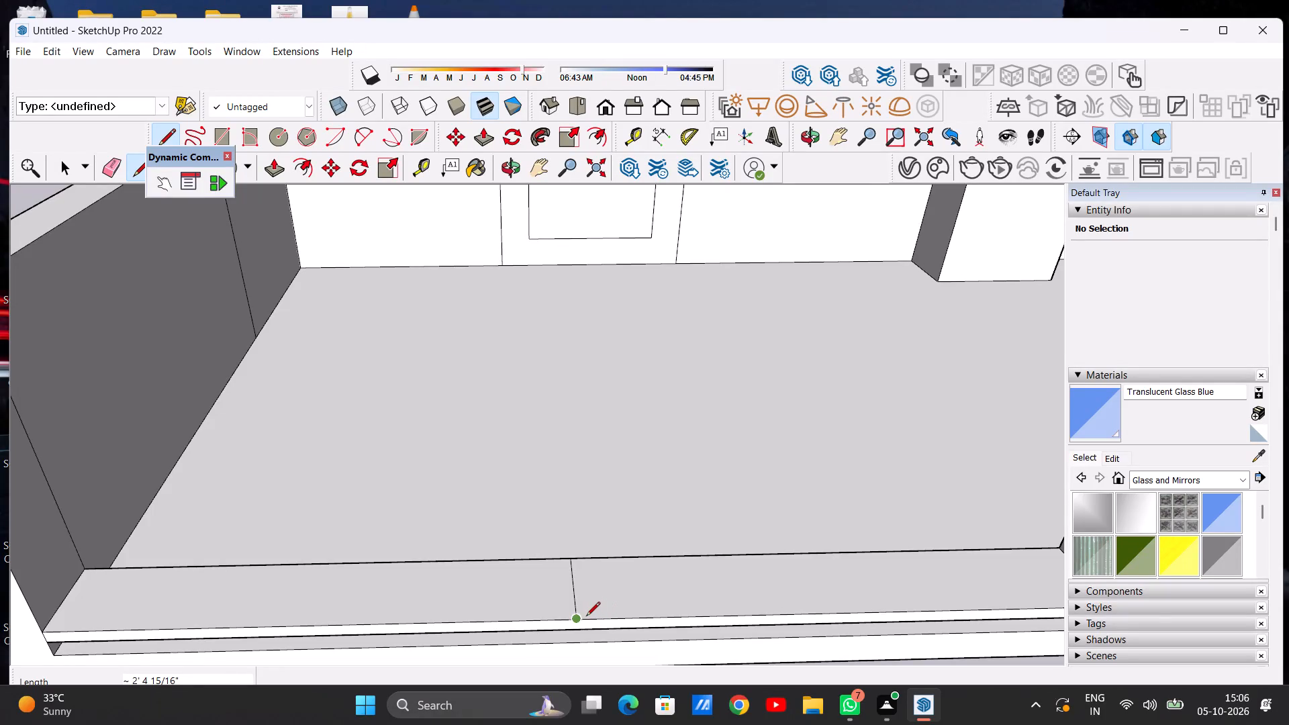
Draw a second line across the lower bar's top face just beside the first, enclosing a narrow strip.
{"action": "left_click", "coordinate": [586, 617]}
{"action": "left_click", "coordinate": [584, 556]}
Copy the narrow strip on the lower bar's top face about 4 3/4" along the bar, toward the arched wall.
{"action": "key", "text": "space"}
{"action": "double_click", "coordinate": [575, 597]}
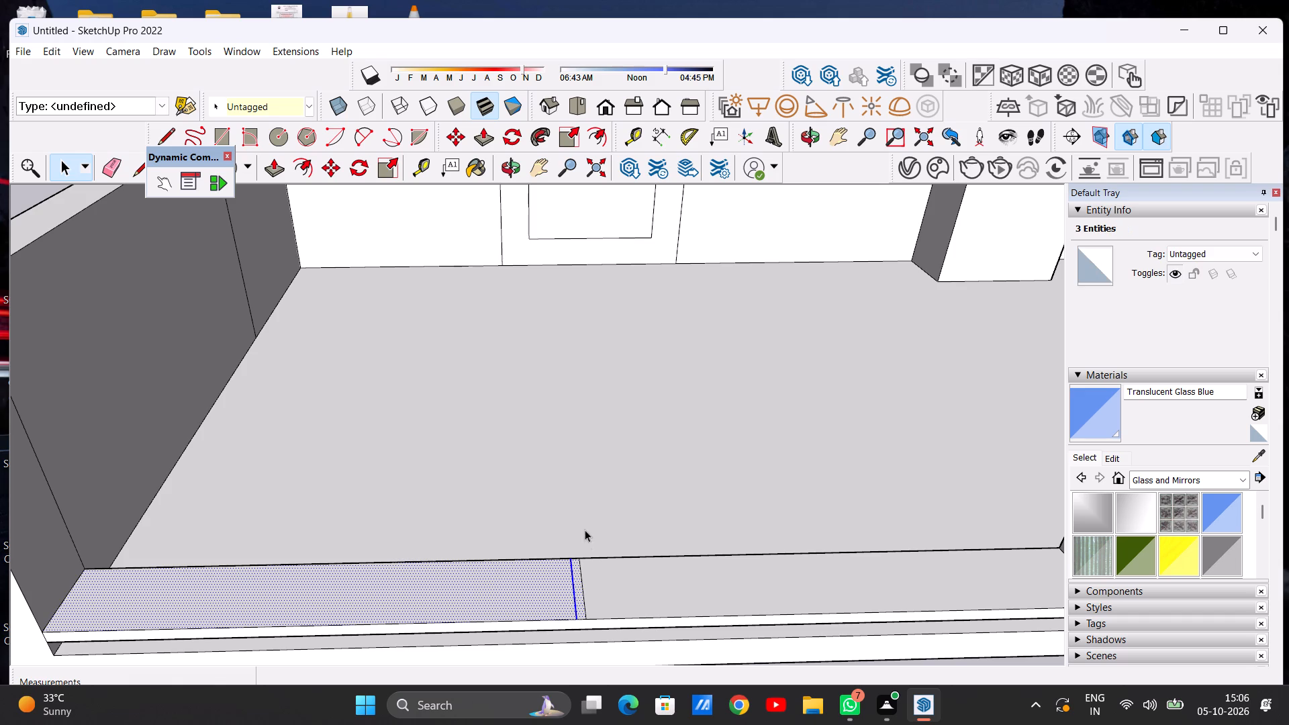
{"action": "scroll", "coordinate": [524, 557], "scroll_direction": "down", "scroll_amount": 10}
{"action": "left_click", "coordinate": [461, 644]}
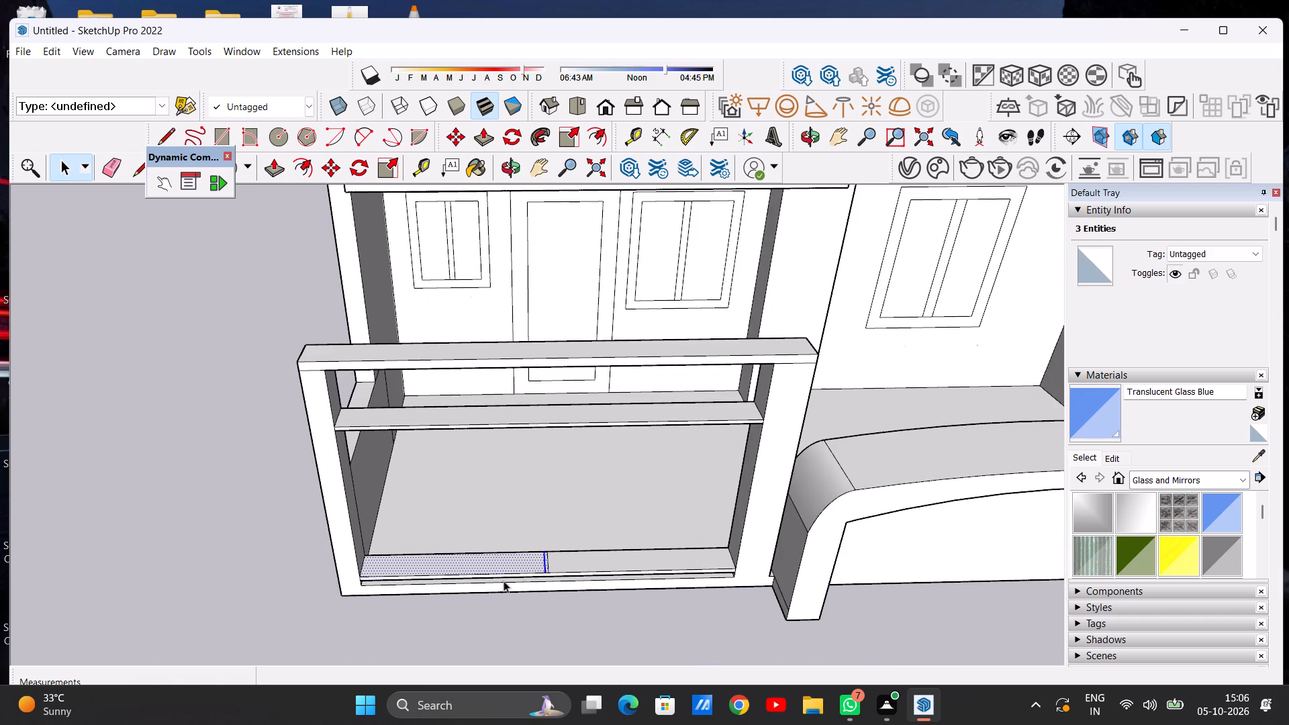
{"action": "scroll", "coordinate": [544, 563], "scroll_direction": "up", "scroll_amount": 14}
{"action": "double_click", "coordinate": [546, 569]}
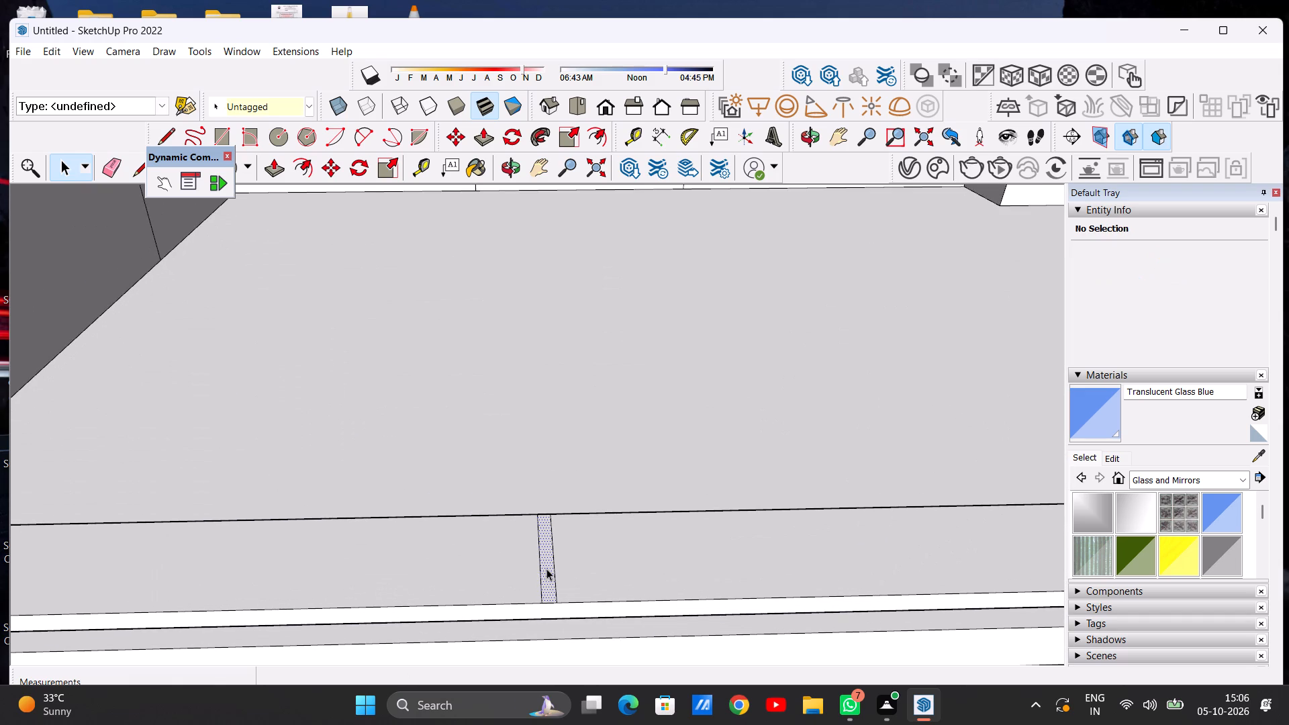
{"action": "key", "text": "m"}
{"action": "left_click", "coordinate": [561, 603]}
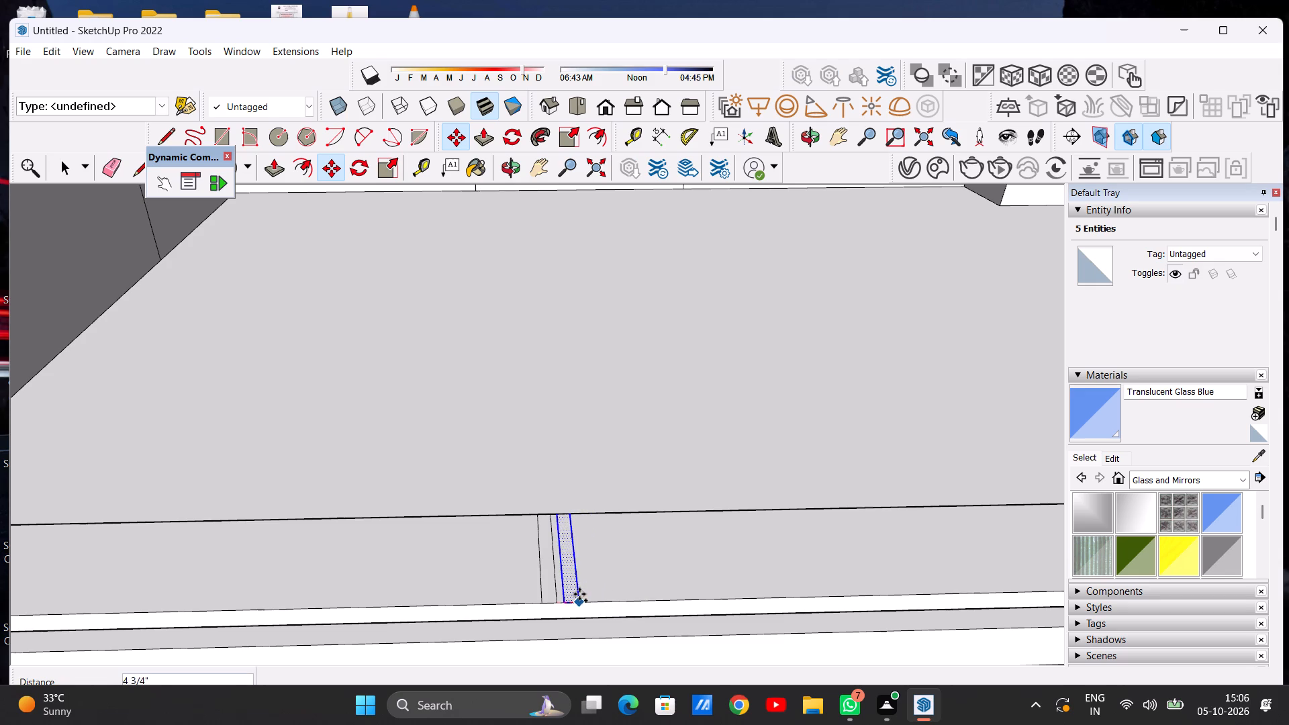
{"action": "left_click", "coordinate": [580, 594]}
{"action": "key", "text": "space"}
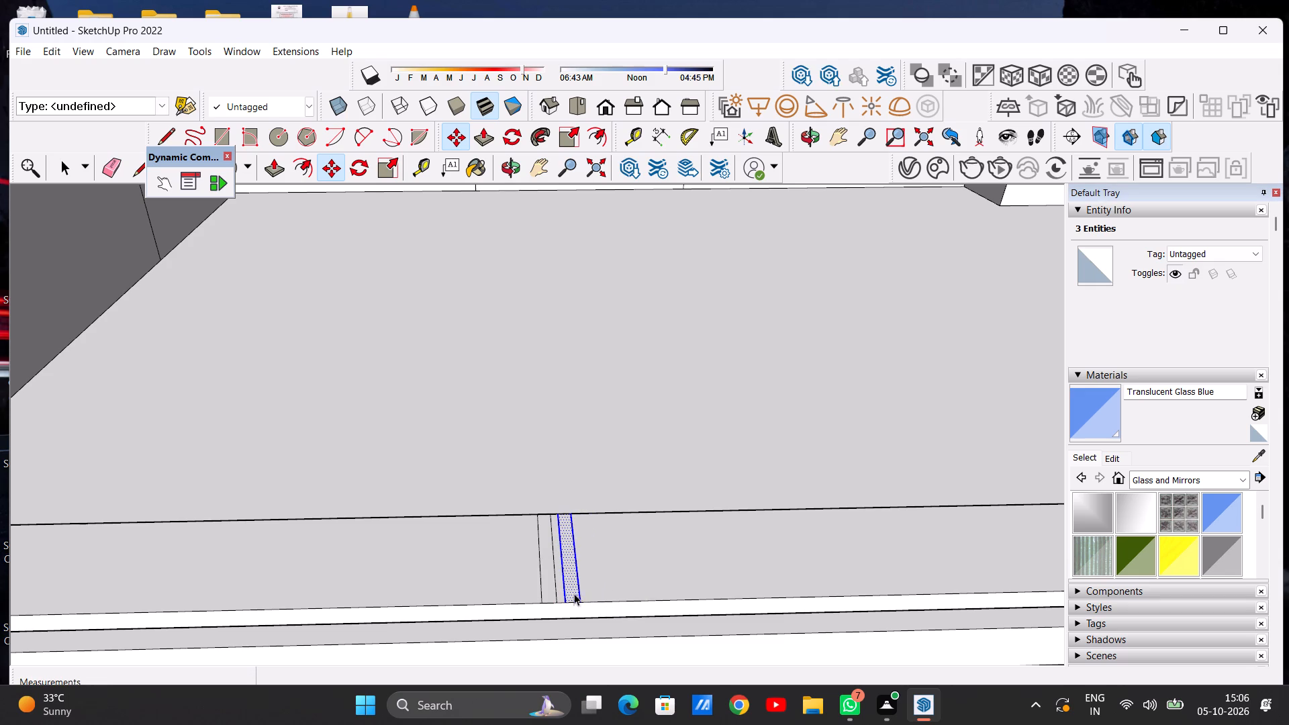
{"action": "scroll", "coordinate": [550, 453], "scroll_direction": "down", "scroll_amount": 13}
{"action": "left_click", "coordinate": [520, 567]}
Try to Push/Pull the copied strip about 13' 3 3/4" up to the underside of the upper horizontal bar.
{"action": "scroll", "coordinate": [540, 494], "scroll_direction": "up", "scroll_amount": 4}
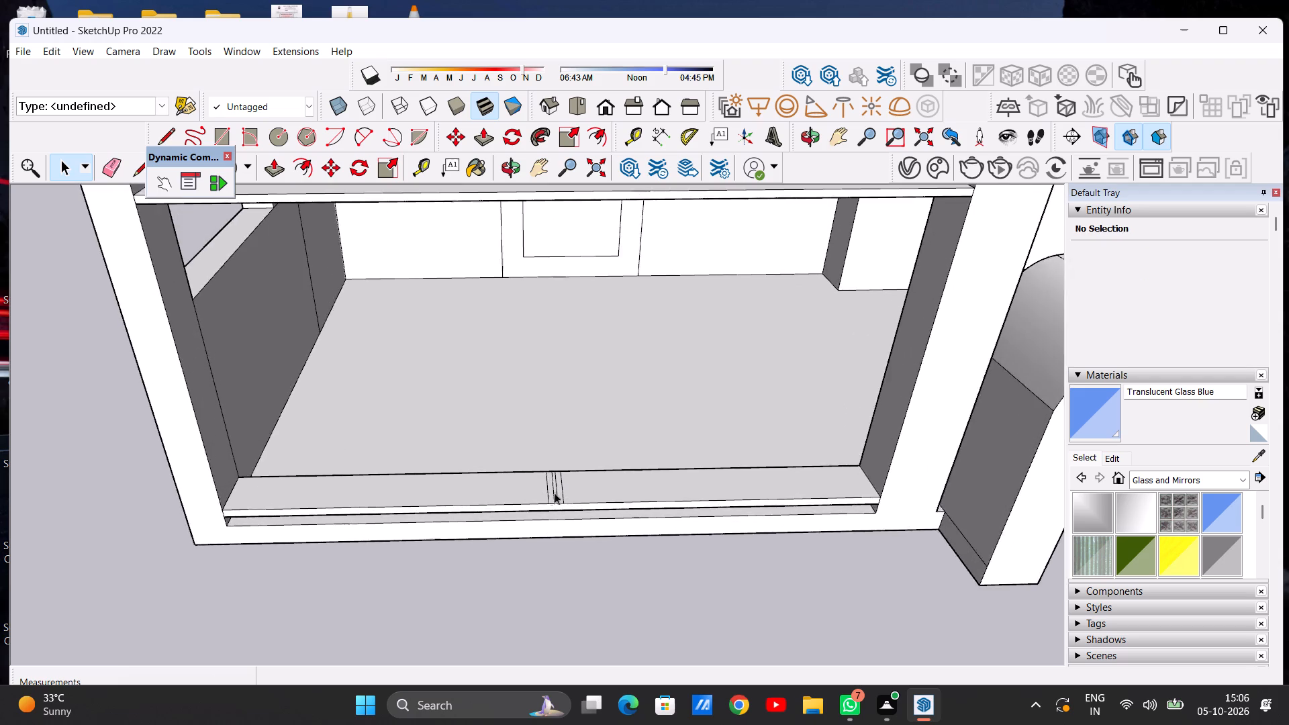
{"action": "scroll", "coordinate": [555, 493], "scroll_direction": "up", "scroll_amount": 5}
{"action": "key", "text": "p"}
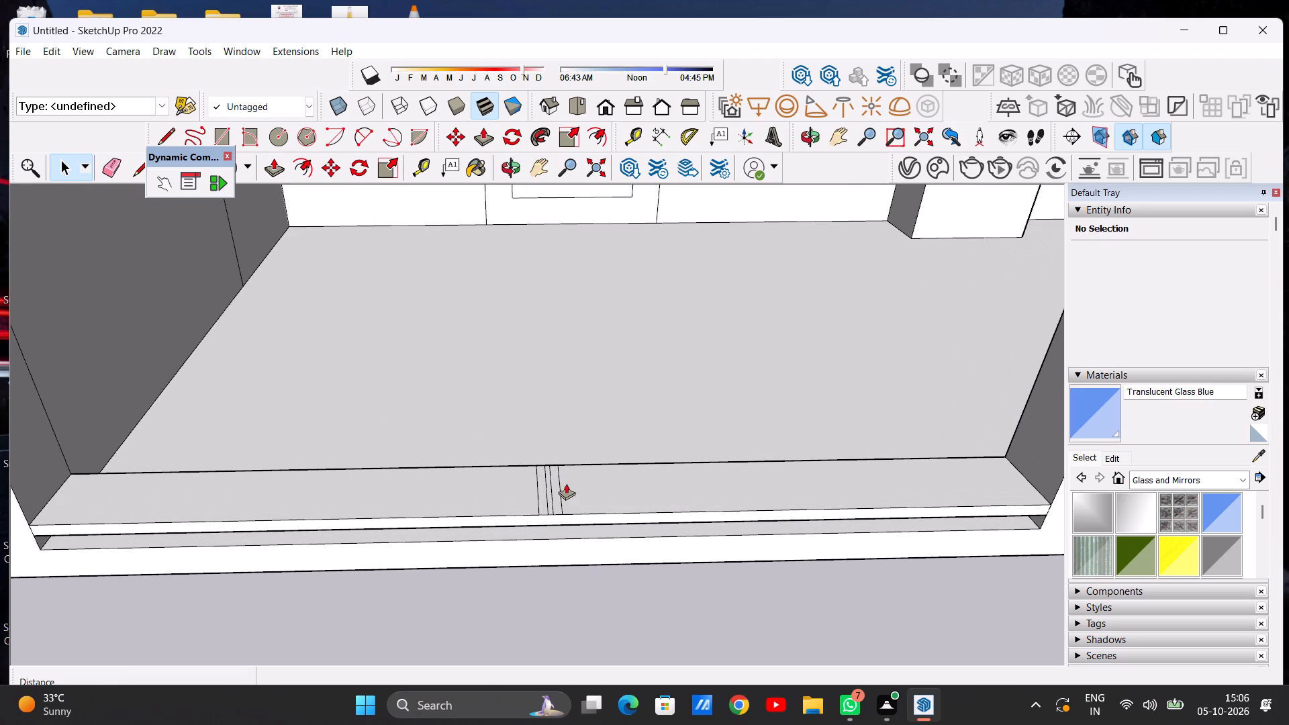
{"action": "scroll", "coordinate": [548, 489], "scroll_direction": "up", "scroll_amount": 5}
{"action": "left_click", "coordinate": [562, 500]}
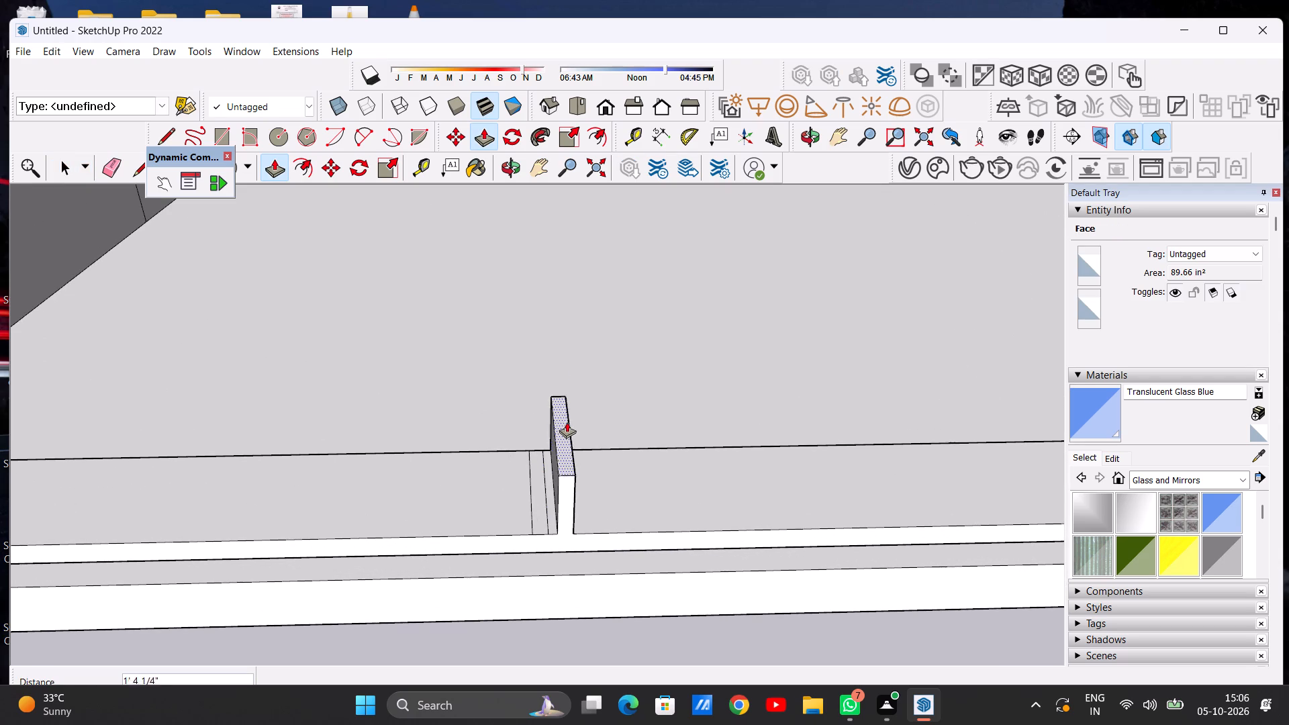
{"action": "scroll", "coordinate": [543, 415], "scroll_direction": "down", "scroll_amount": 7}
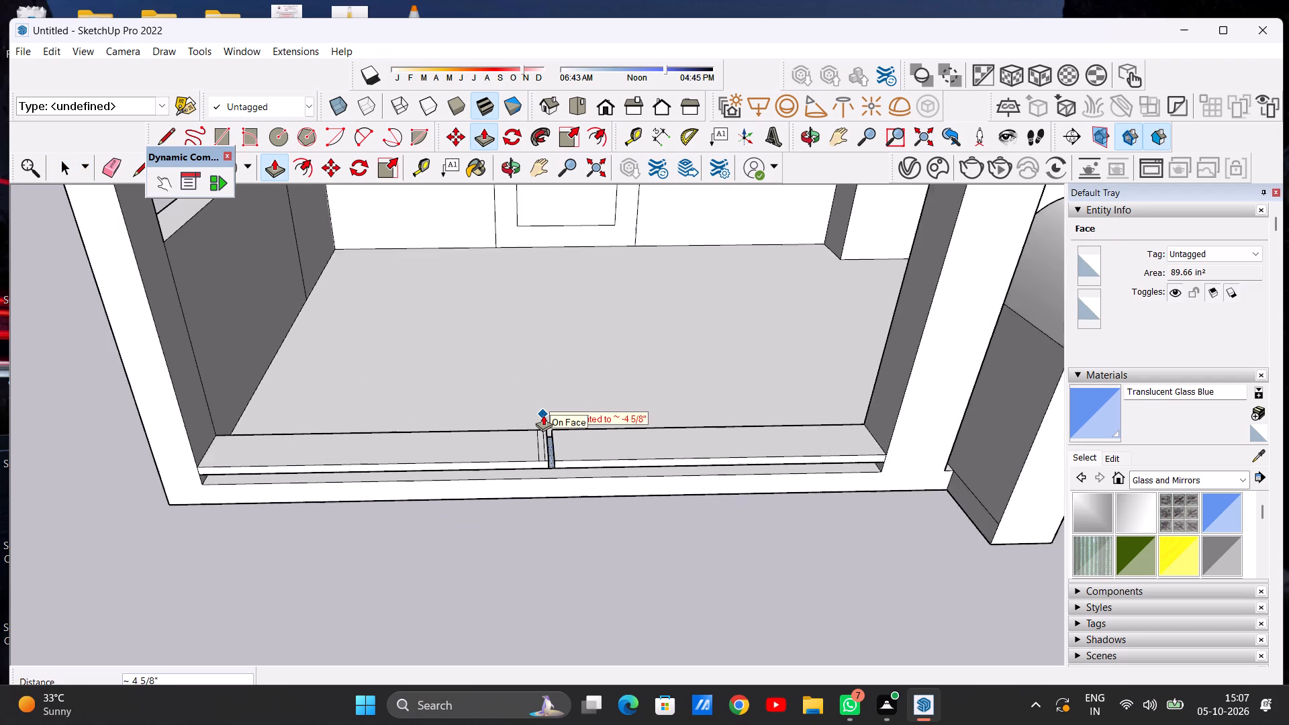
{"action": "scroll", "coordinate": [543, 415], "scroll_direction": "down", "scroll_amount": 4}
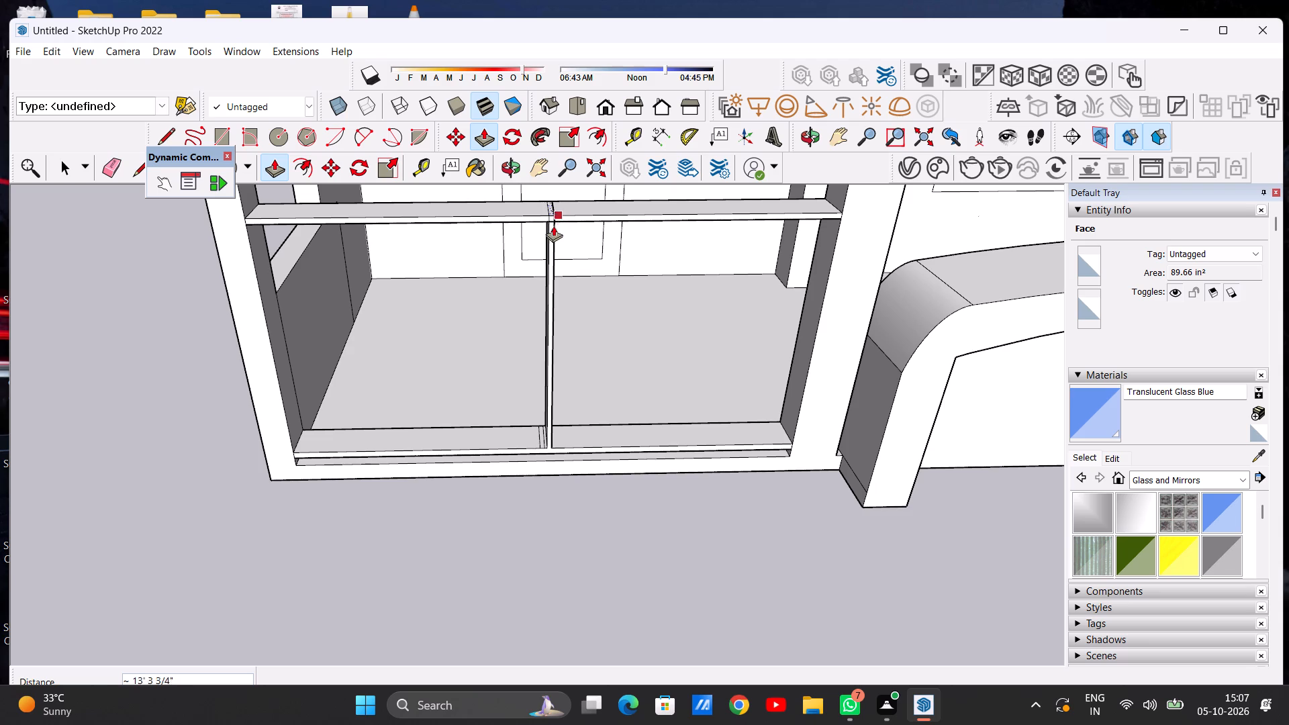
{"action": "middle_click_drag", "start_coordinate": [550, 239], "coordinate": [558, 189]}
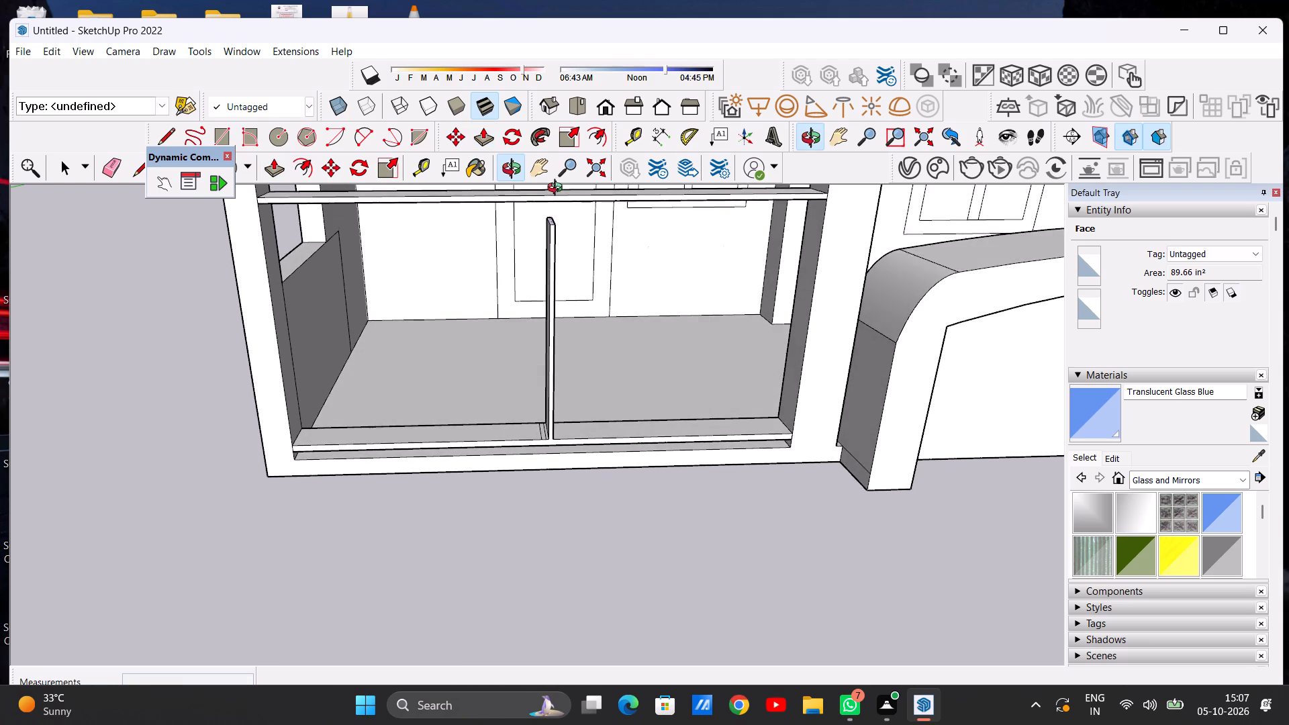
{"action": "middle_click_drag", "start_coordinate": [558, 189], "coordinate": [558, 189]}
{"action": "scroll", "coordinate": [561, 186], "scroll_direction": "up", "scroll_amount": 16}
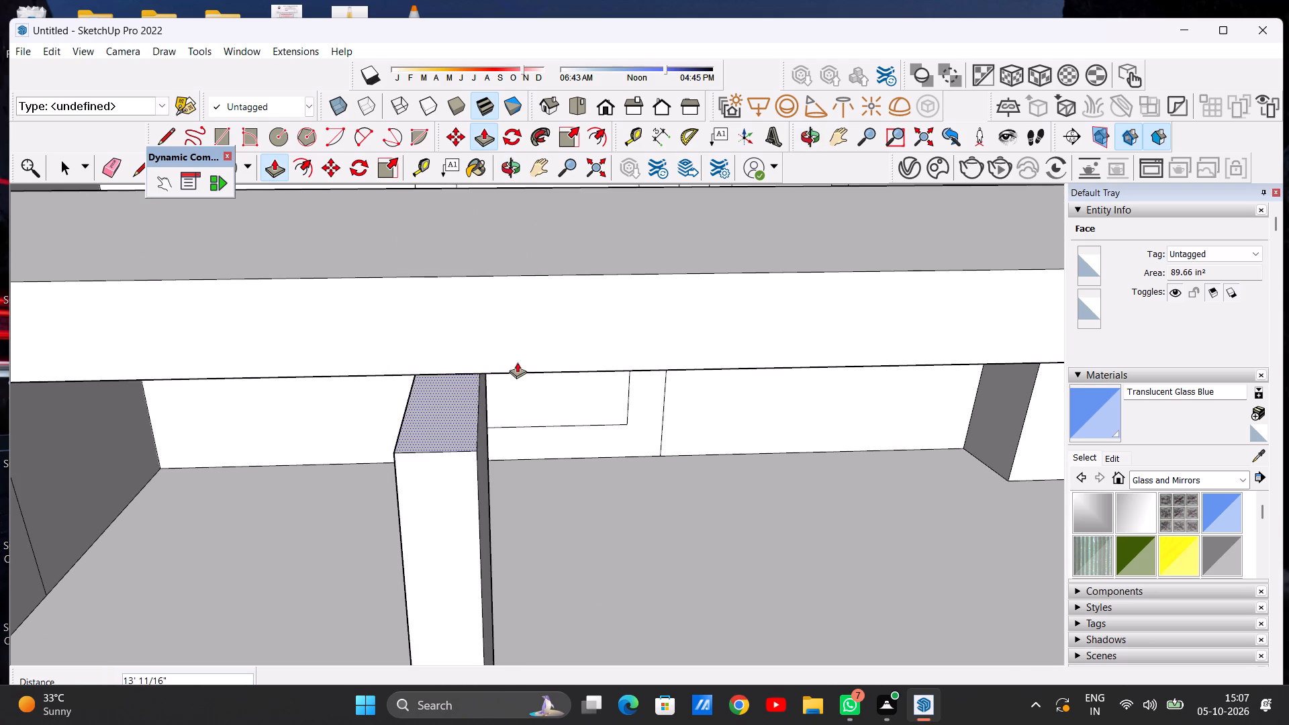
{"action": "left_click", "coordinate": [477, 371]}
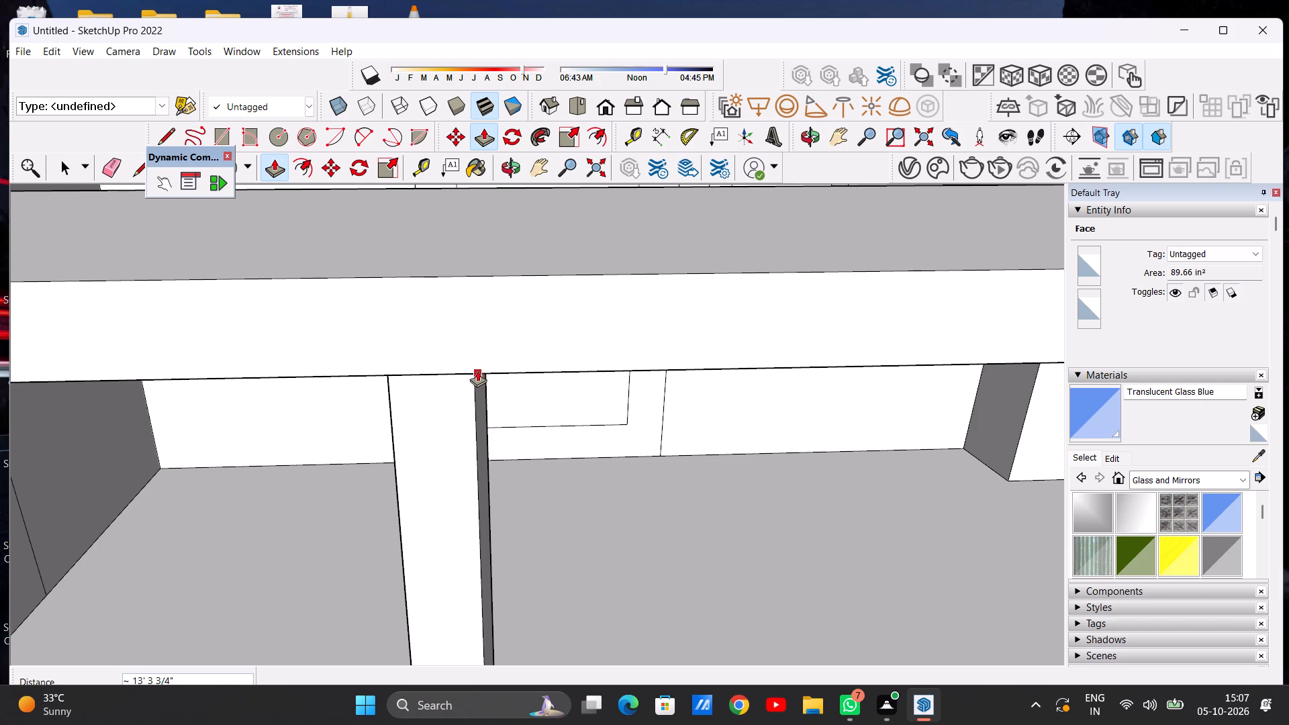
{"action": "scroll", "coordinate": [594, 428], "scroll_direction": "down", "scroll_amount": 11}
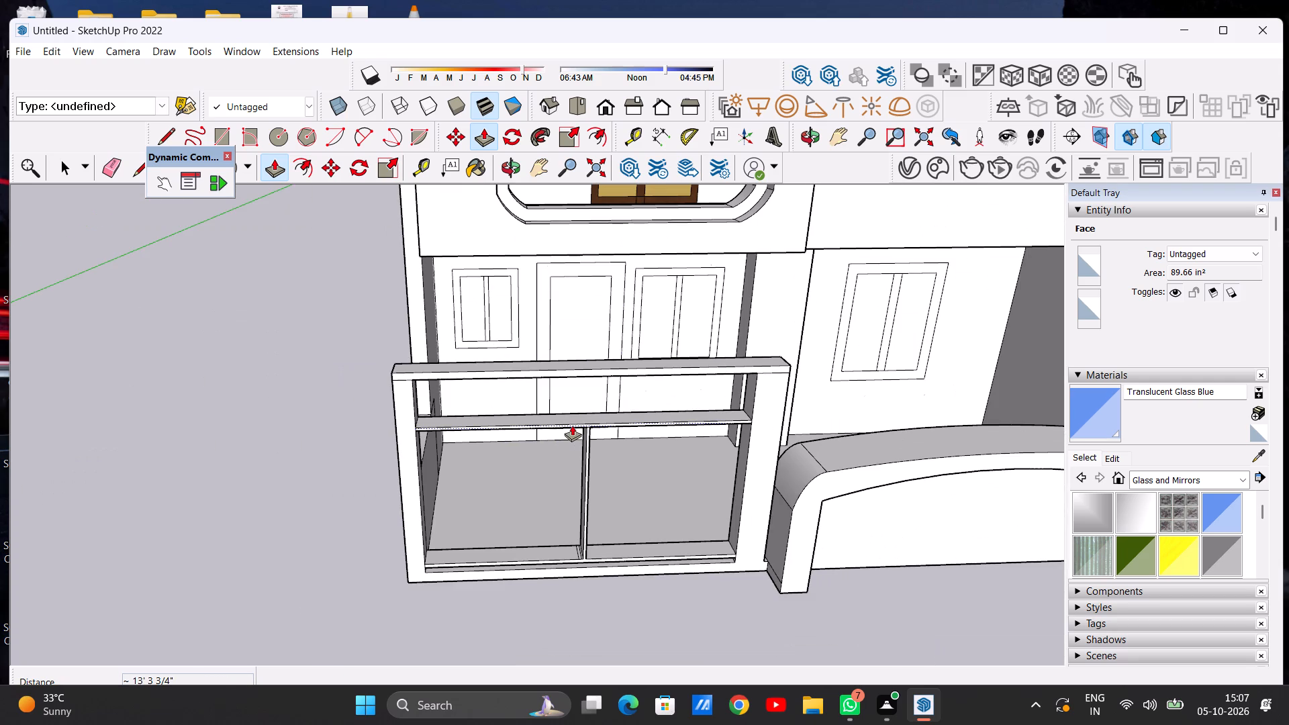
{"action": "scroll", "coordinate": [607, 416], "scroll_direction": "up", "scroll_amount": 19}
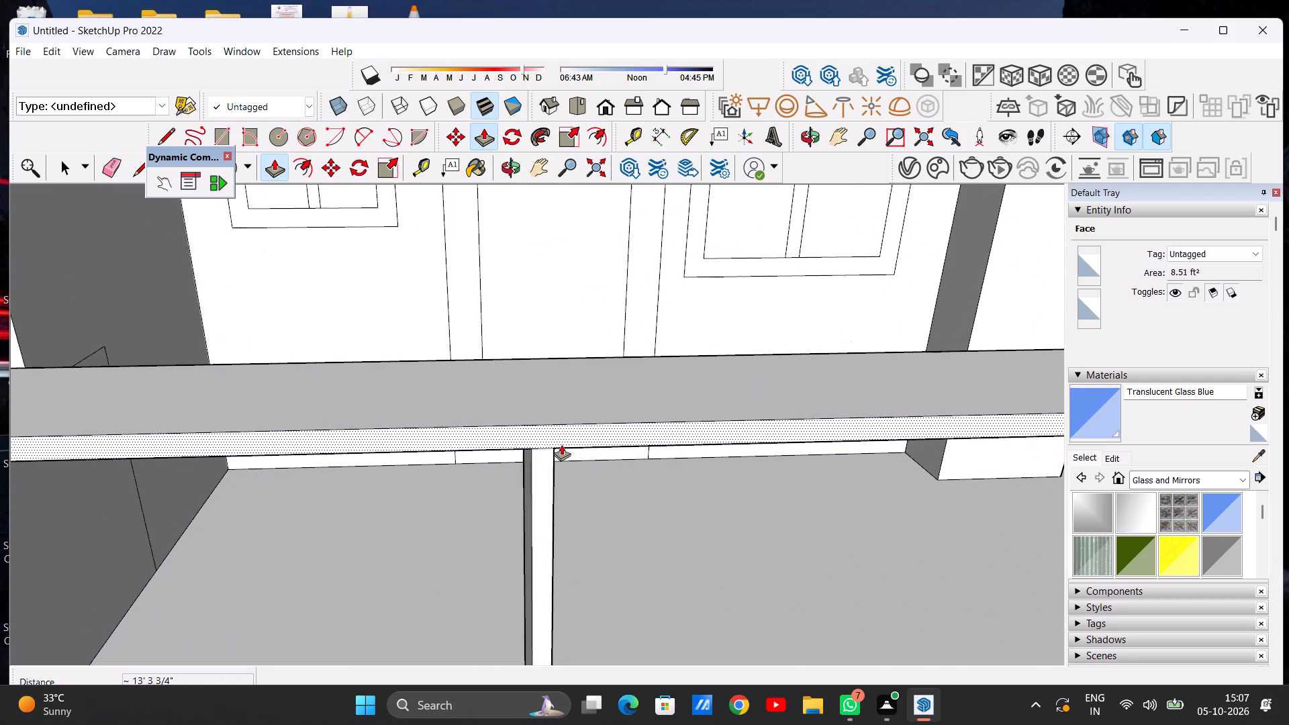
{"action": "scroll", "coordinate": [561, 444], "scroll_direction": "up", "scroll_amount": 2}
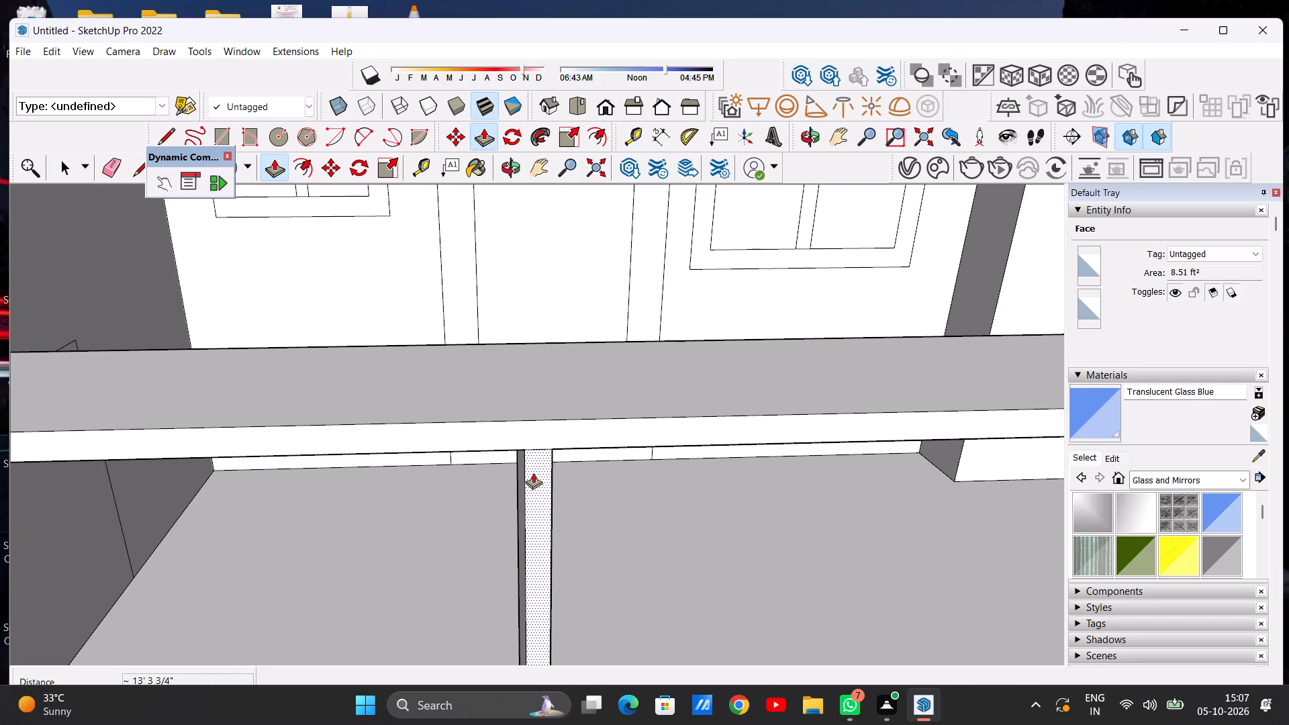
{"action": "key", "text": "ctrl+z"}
Push/Pull the copied strip about 13' 7 5/16" up to the upper horizontal bar's top face, forming a vertical gate member.
{"action": "scroll", "coordinate": [523, 479], "scroll_direction": "down", "scroll_amount": 13}
{"action": "middle_click_drag", "start_coordinate": [525, 561], "coordinate": [525, 645]}
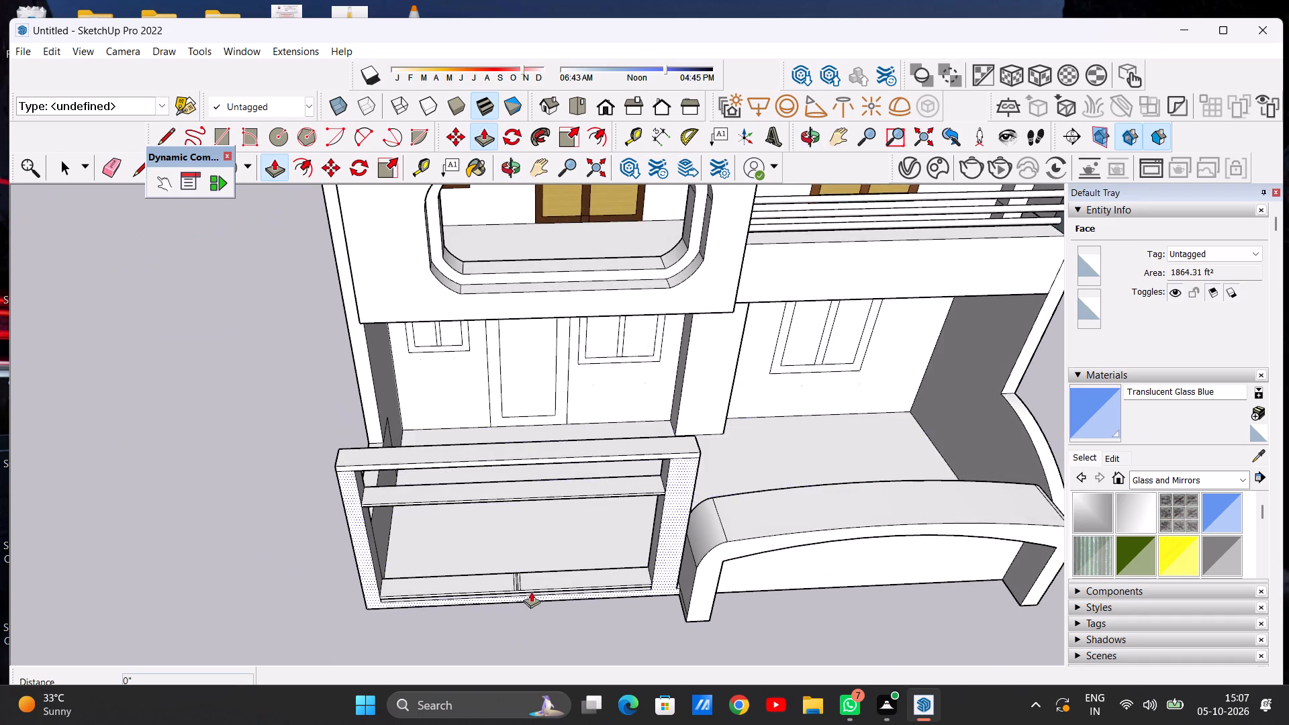
{"action": "scroll", "coordinate": [509, 566], "scroll_direction": "up", "scroll_amount": 14}
{"action": "left_click", "coordinate": [552, 628]}
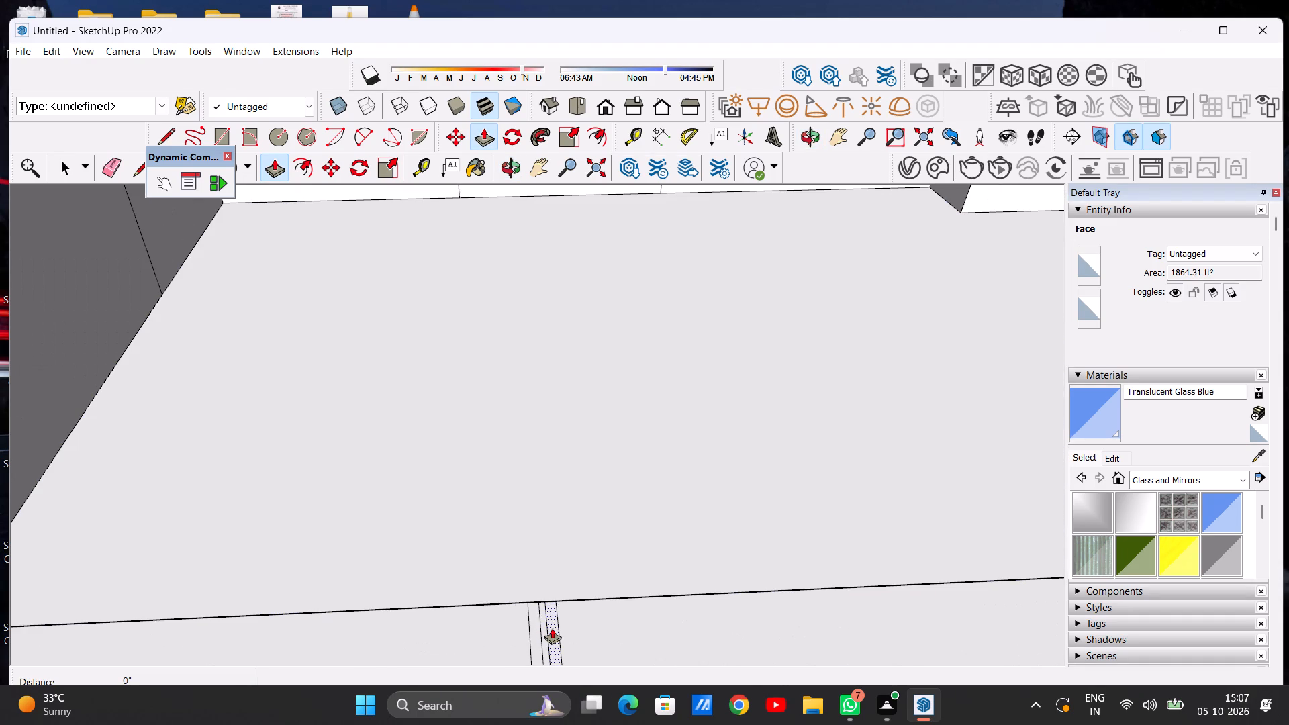
{"action": "scroll", "coordinate": [548, 437], "scroll_direction": "down", "scroll_amount": 16}
{"action": "scroll", "coordinate": [550, 362], "scroll_direction": "up", "scroll_amount": 10}
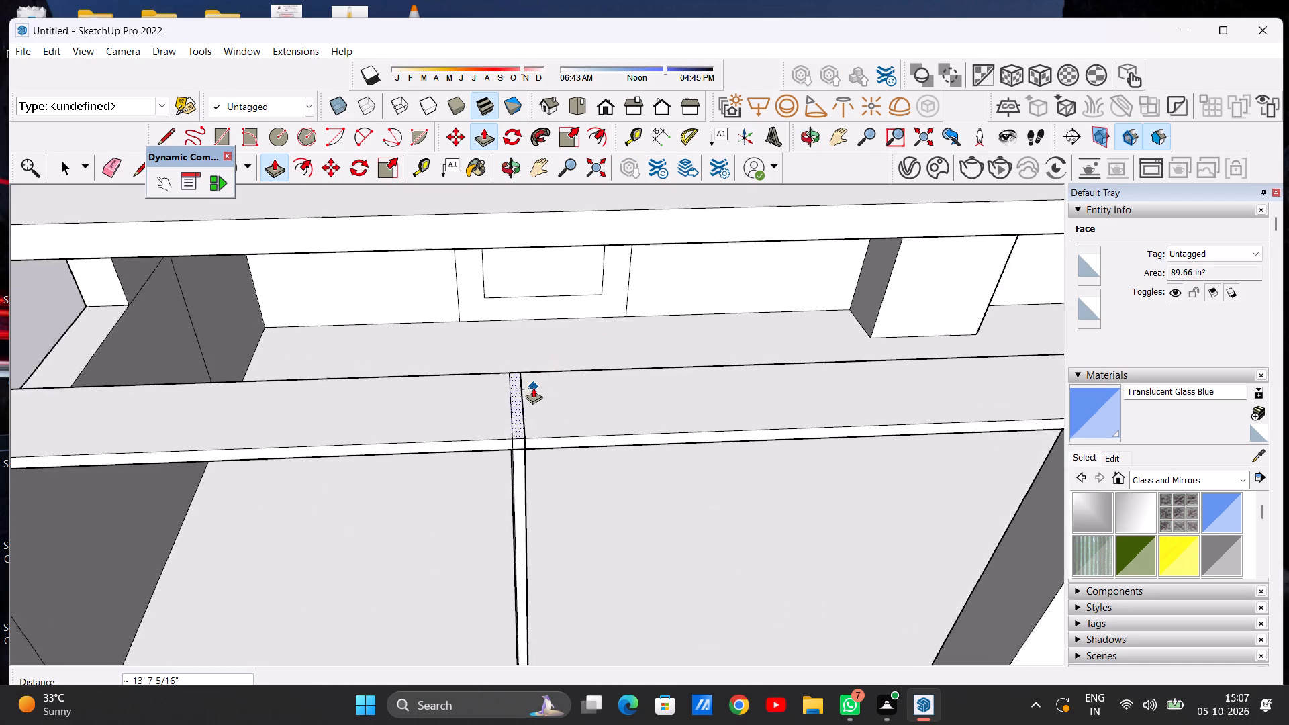
{"action": "scroll", "coordinate": [533, 387], "scroll_direction": "up", "scroll_amount": 2}
{"action": "left_click", "coordinate": [516, 369]}
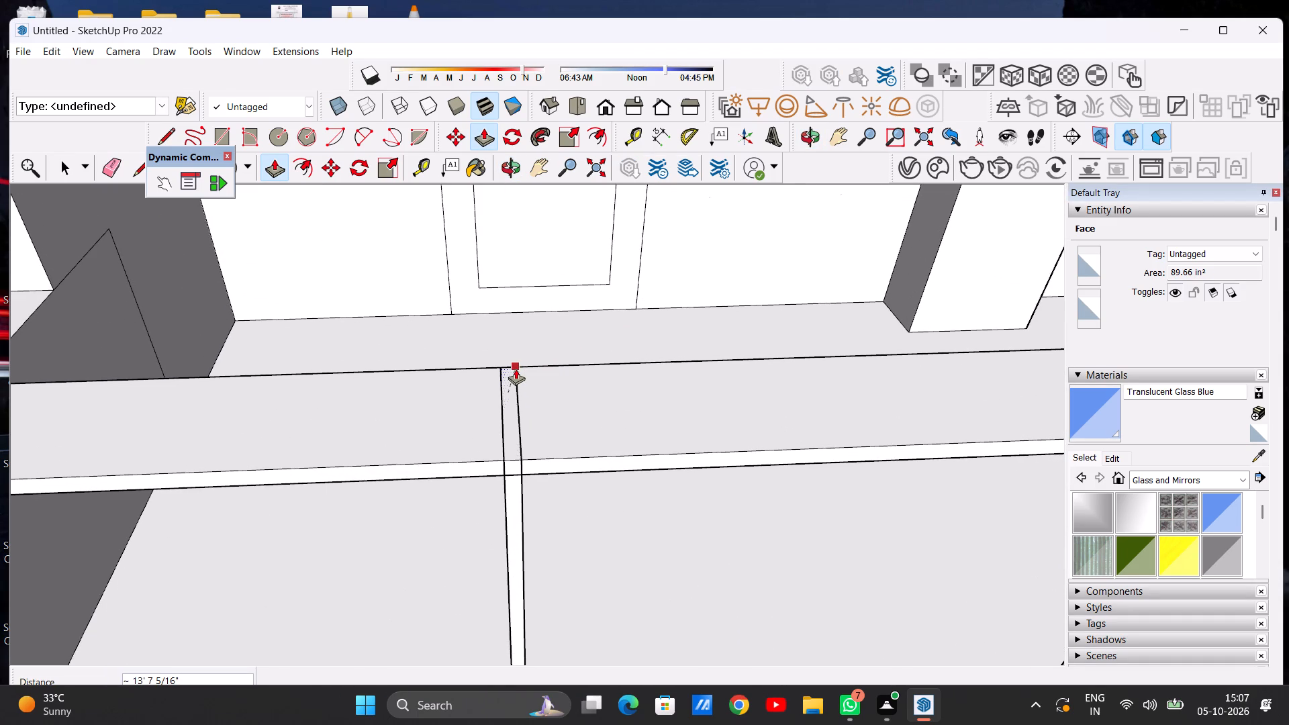
Push/Pull the original narrow strip about 13' 7 5/16" up to the upper bar's top face as a second vertical member.
{"action": "scroll", "coordinate": [520, 446], "scroll_direction": "down", "scroll_amount": 19}
{"action": "scroll", "coordinate": [516, 534], "scroll_direction": "up", "scroll_amount": 15}
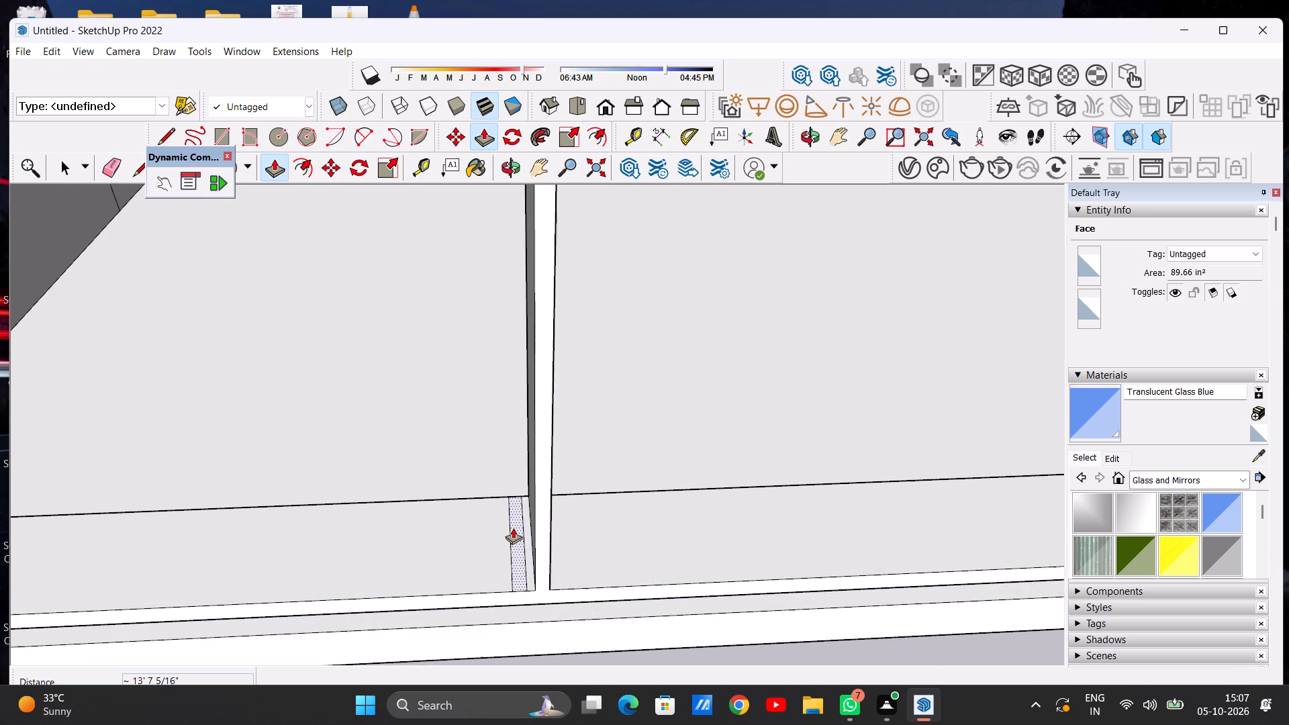
{"action": "scroll", "coordinate": [513, 528], "scroll_direction": "up", "scroll_amount": 7}
{"action": "left_click", "coordinate": [513, 548]}
{"action": "scroll", "coordinate": [509, 392], "scroll_direction": "down", "scroll_amount": 14}
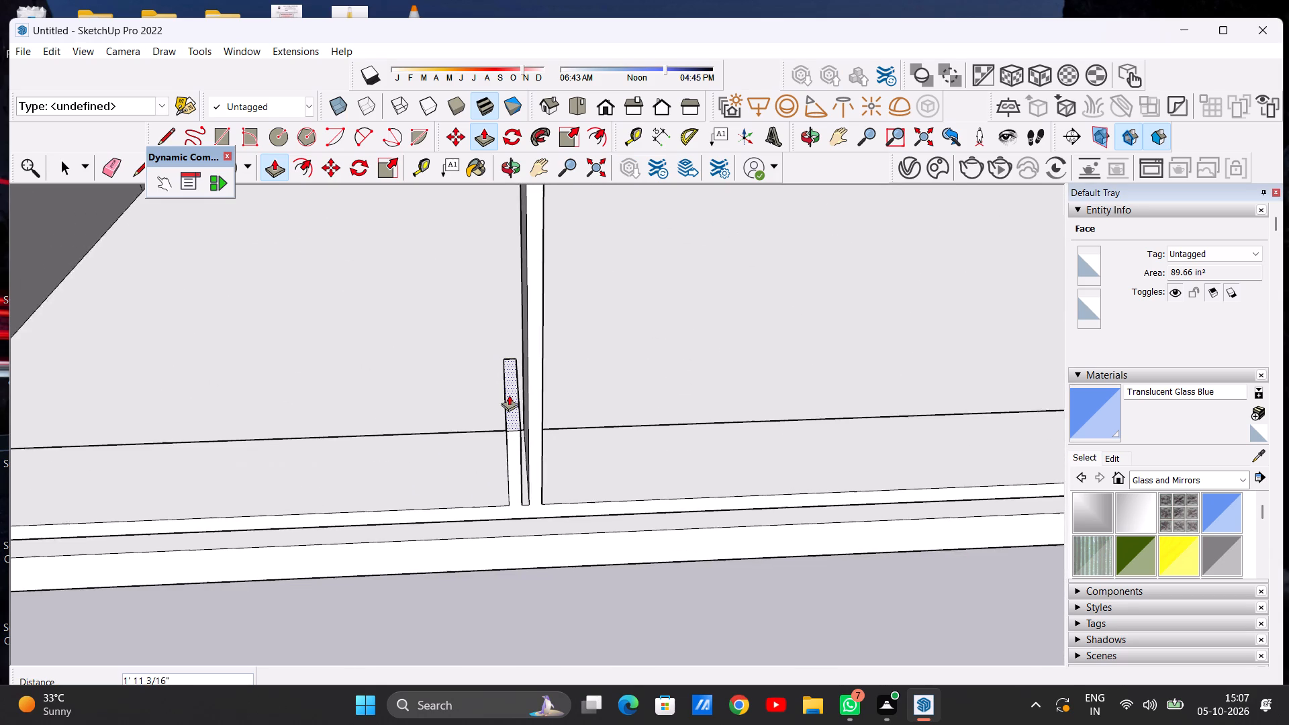
{"action": "scroll", "coordinate": [509, 395], "scroll_direction": "down", "scroll_amount": 12}
{"action": "scroll", "coordinate": [502, 318], "scroll_direction": "up", "scroll_amount": 9}
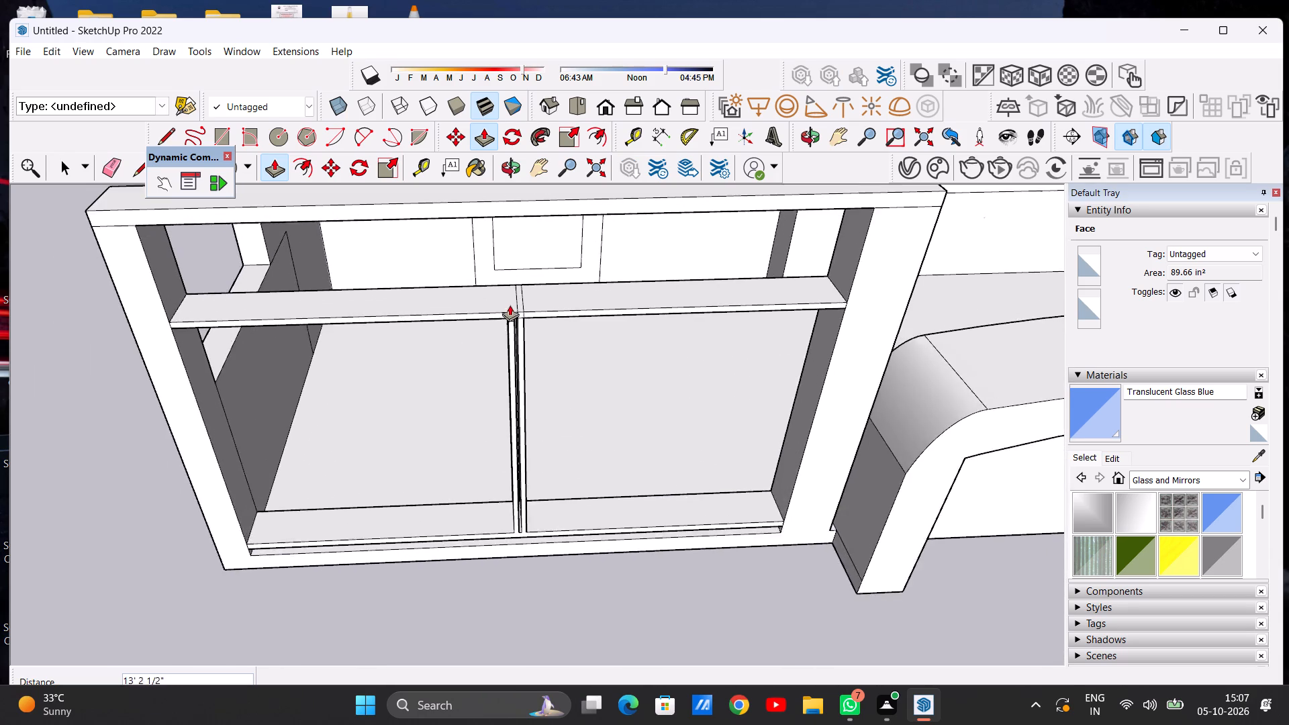
{"action": "scroll", "coordinate": [510, 305], "scroll_direction": "up", "scroll_amount": 3}
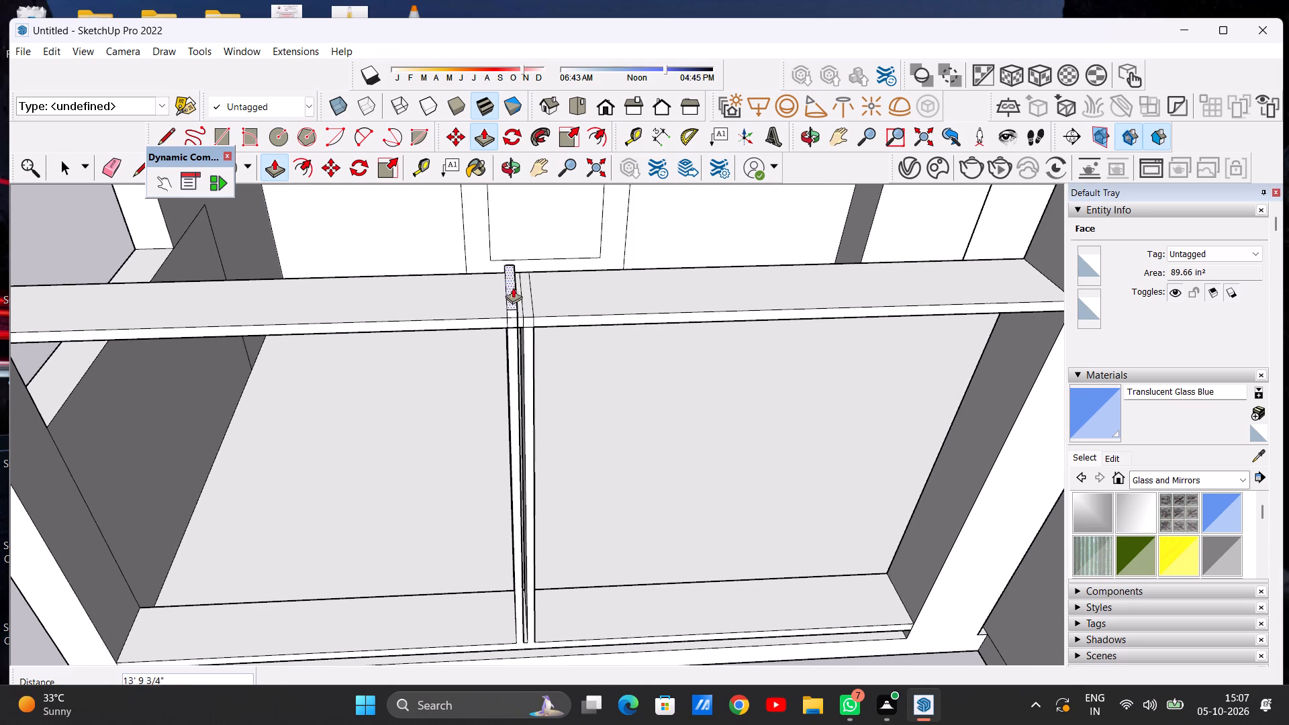
{"action": "left_click", "coordinate": [502, 312]}
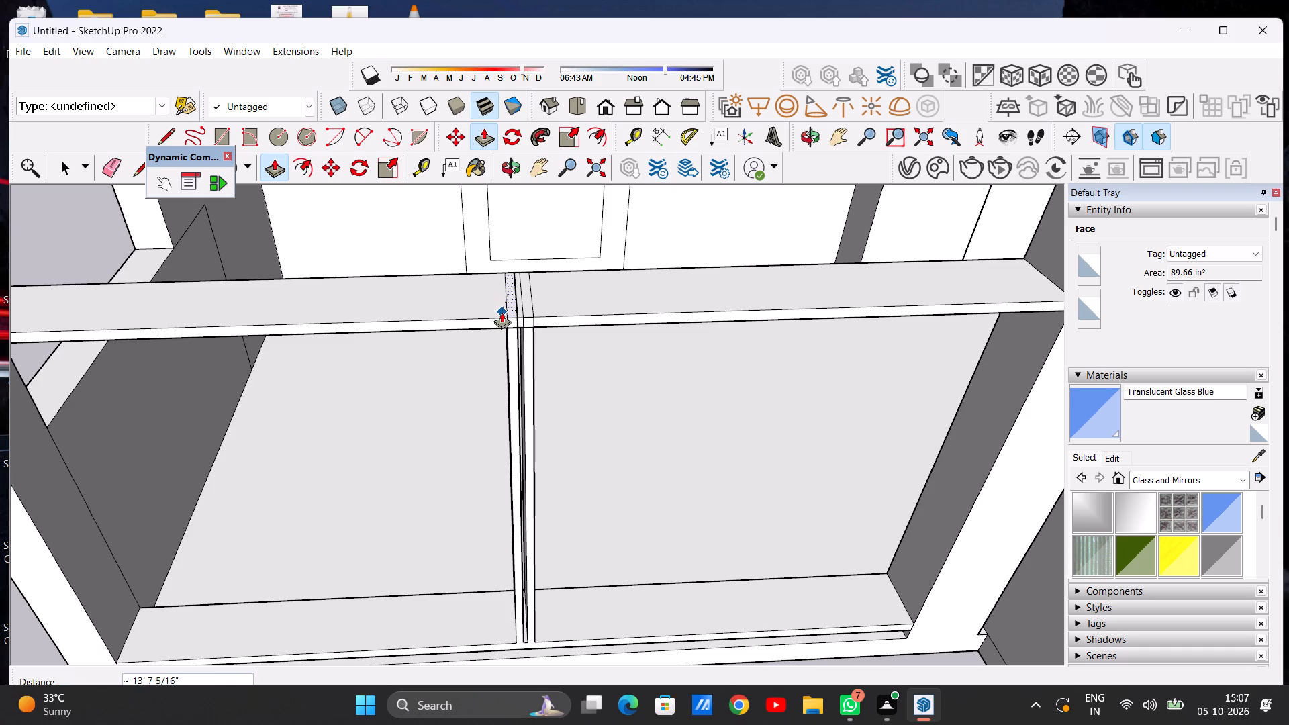
{"action": "key", "text": "space"}
Examine the gate frame with its two central vertical members against the house front from several angles.
{"action": "scroll", "coordinate": [535, 434], "scroll_direction": "down", "scroll_amount": 8}
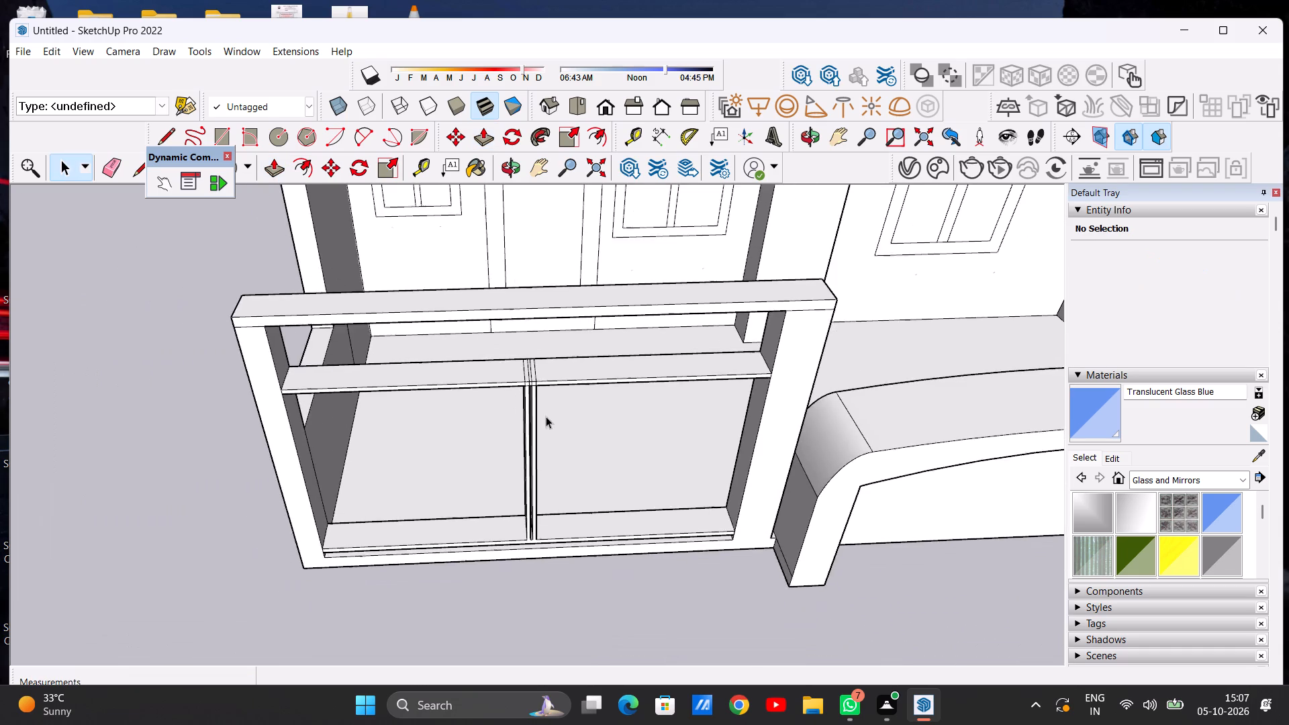
{"action": "scroll", "coordinate": [546, 416], "scroll_direction": "down", "scroll_amount": 1}
{"action": "middle_click_drag", "start_coordinate": [569, 463], "coordinate": [565, 291]}
{"action": "scroll", "coordinate": [576, 472], "scroll_direction": "down", "scroll_amount": 6}
{"action": "scroll", "coordinate": [570, 452], "scroll_direction": "up", "scroll_amount": 2}
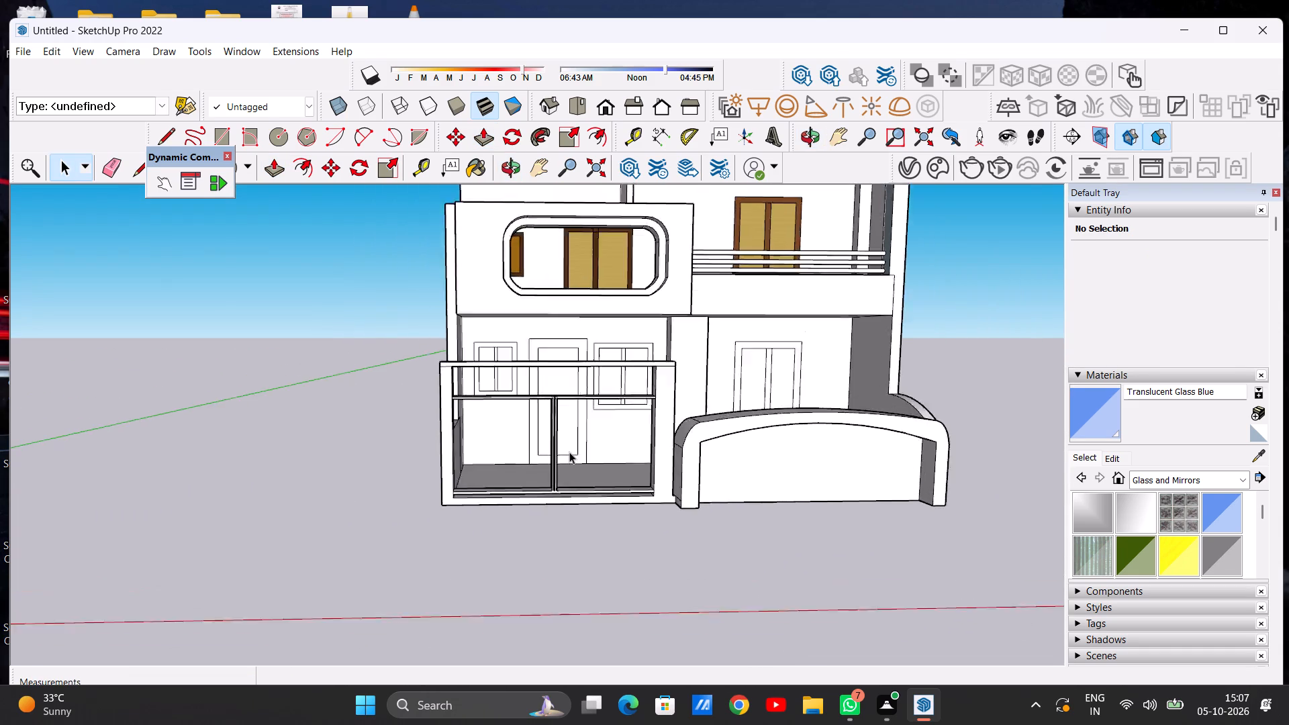
{"action": "scroll", "coordinate": [569, 452], "scroll_direction": "up", "scroll_amount": 13}
{"action": "scroll", "coordinate": [648, 473], "scroll_direction": "down", "scroll_amount": 14}
{"action": "middle_click_drag", "start_coordinate": [599, 484], "coordinate": [591, 480]}
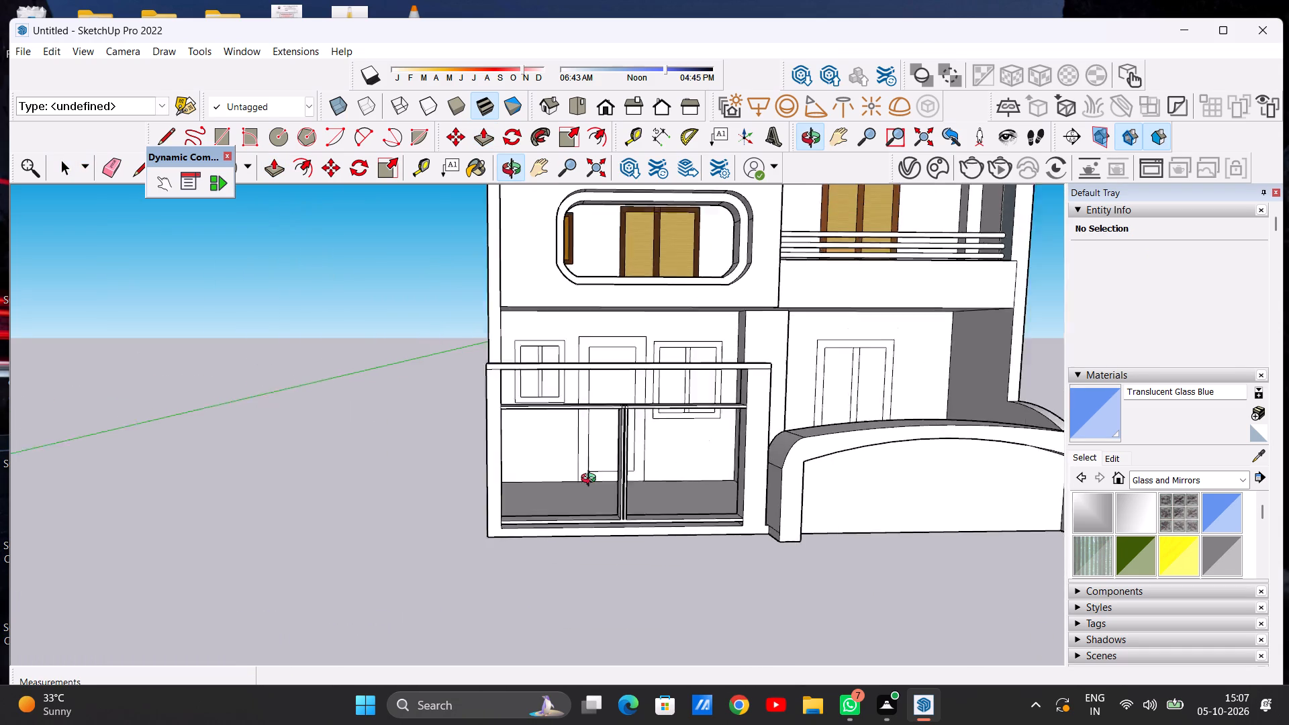
{"action": "middle_click_drag", "start_coordinate": [591, 480], "coordinate": [542, 487]}
{"action": "scroll", "coordinate": [490, 454], "scroll_direction": "up", "scroll_amount": 5}
{"action": "scroll", "coordinate": [488, 492], "scroll_direction": "down", "scroll_amount": 2}
{"action": "middle_click_drag", "start_coordinate": [510, 530], "coordinate": [526, 530]}
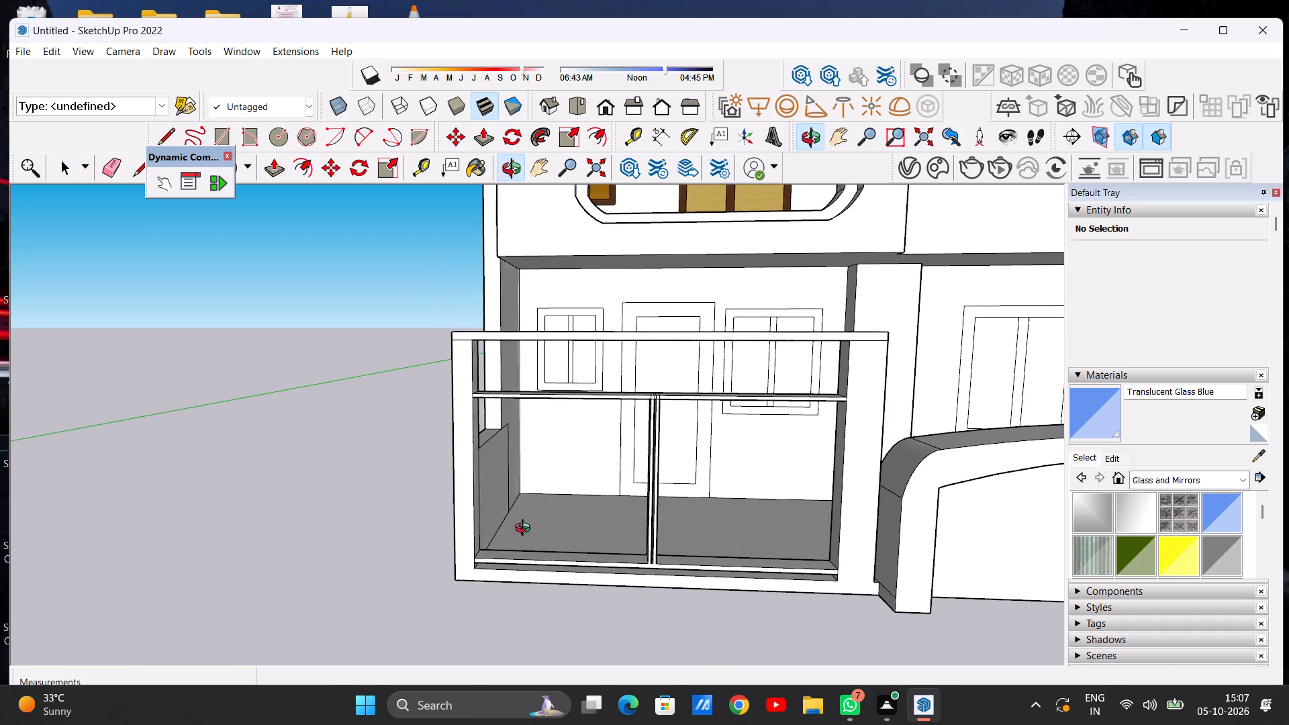
{"action": "middle_click_drag", "start_coordinate": [526, 530], "coordinate": [528, 506]}
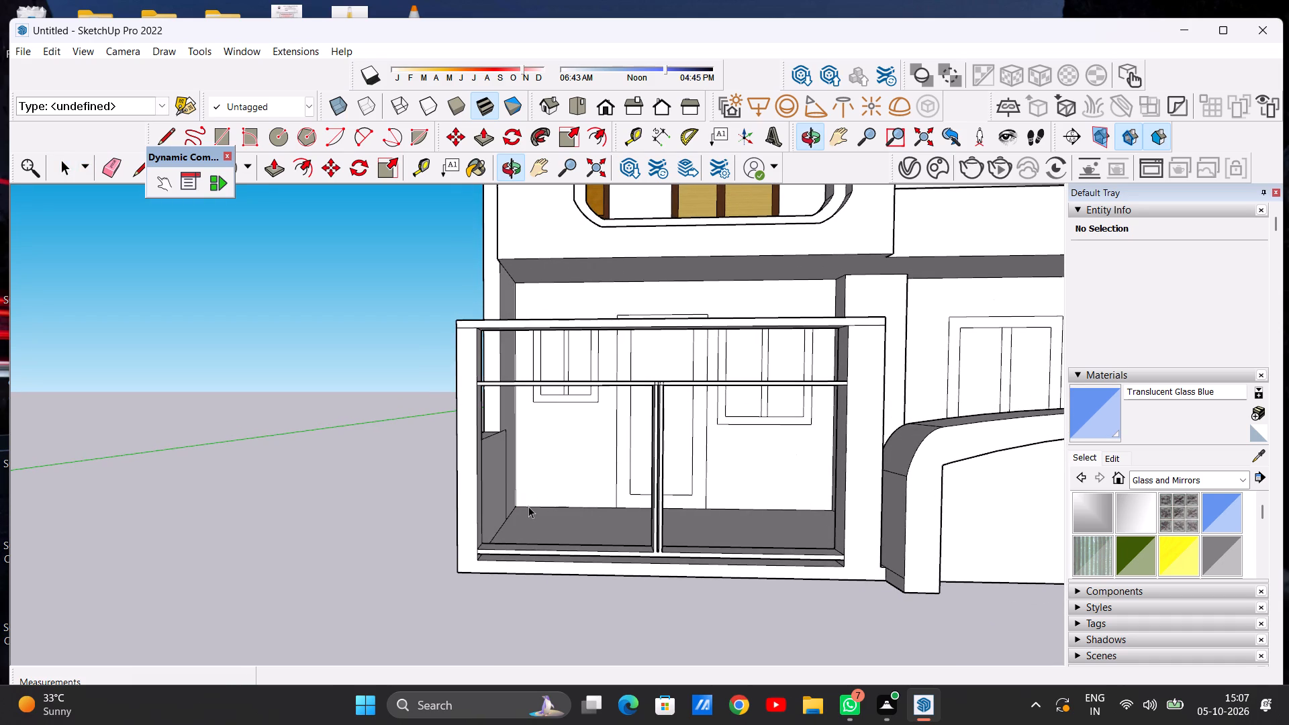
Push/Pull the inner face of the gate frame's left post about 14' 2 3/8" to the central vertical member, filling the left panel.
{"action": "scroll", "coordinate": [528, 506], "scroll_direction": "up", "scroll_amount": 3}
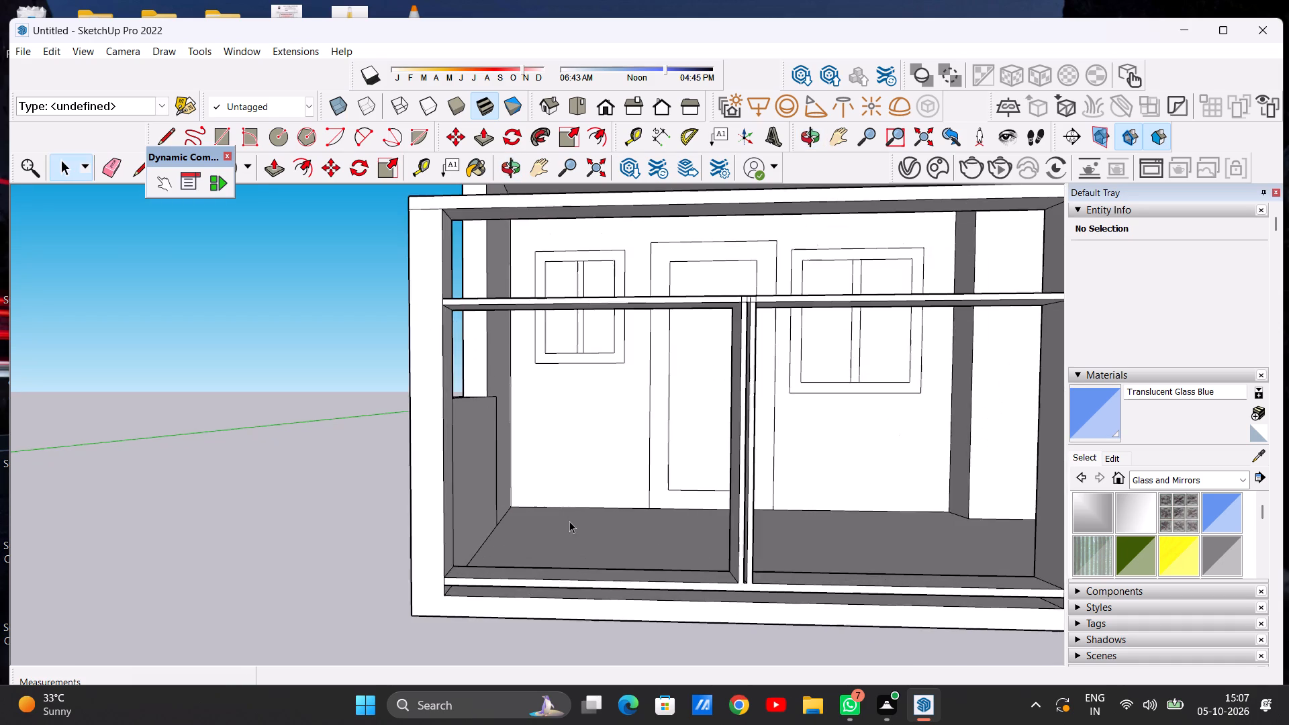
{"action": "middle_click_drag", "start_coordinate": [569, 521], "coordinate": [578, 564]}
{"action": "scroll", "coordinate": [624, 560], "scroll_direction": "up", "scroll_amount": 2}
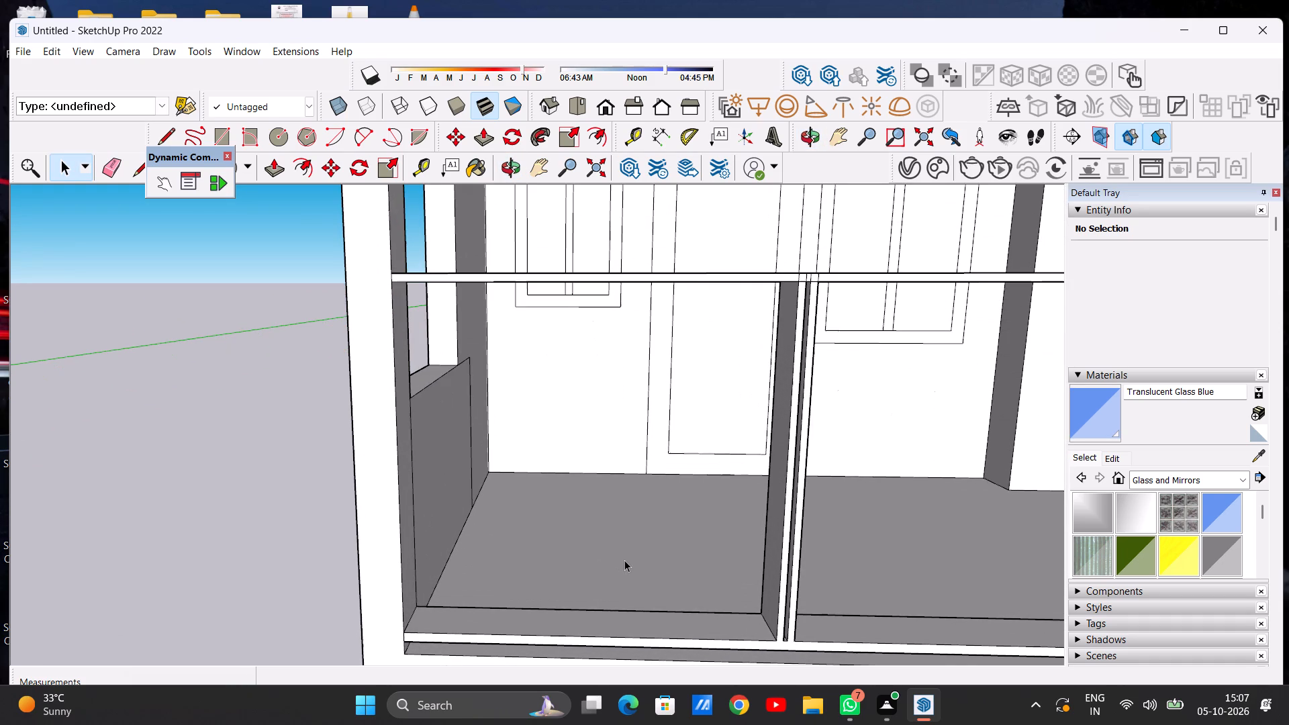
{"action": "key", "text": "p"}
{"action": "middle_click_drag", "start_coordinate": [570, 552], "coordinate": [471, 587]}
{"action": "scroll", "coordinate": [361, 526], "scroll_direction": "up", "scroll_amount": 3}
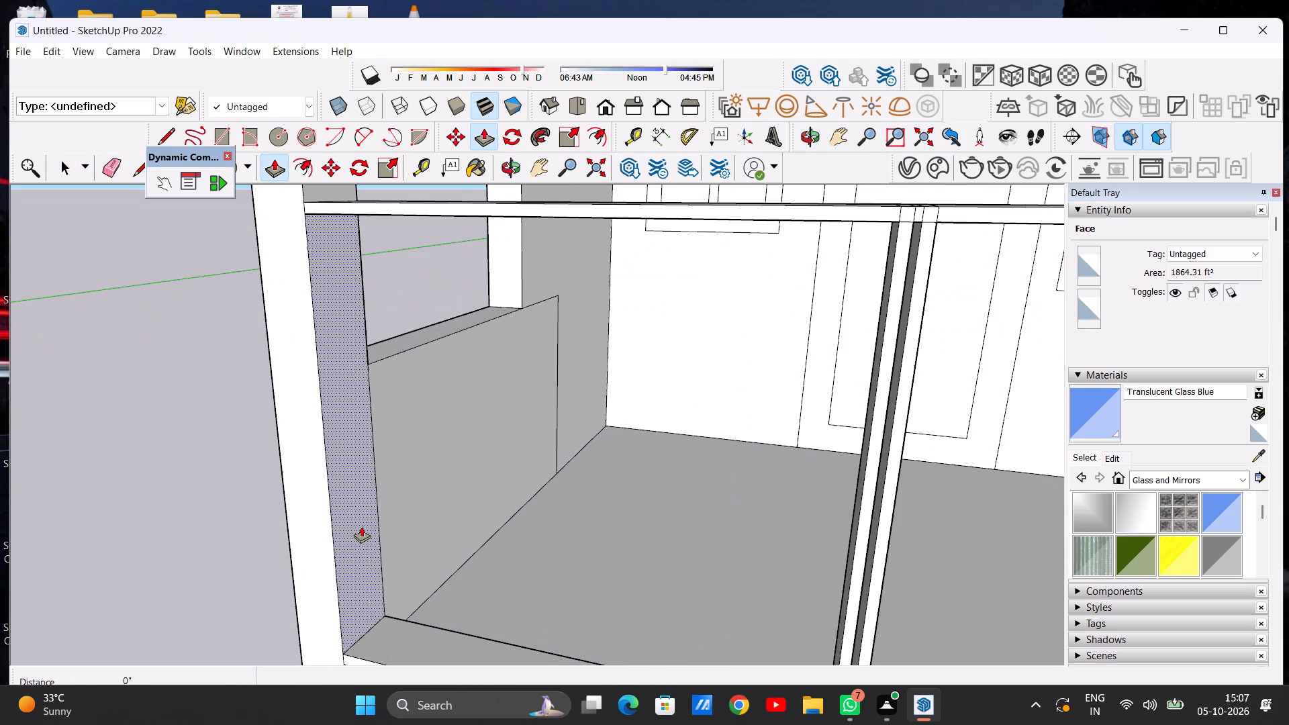
{"action": "left_click", "coordinate": [361, 526]}
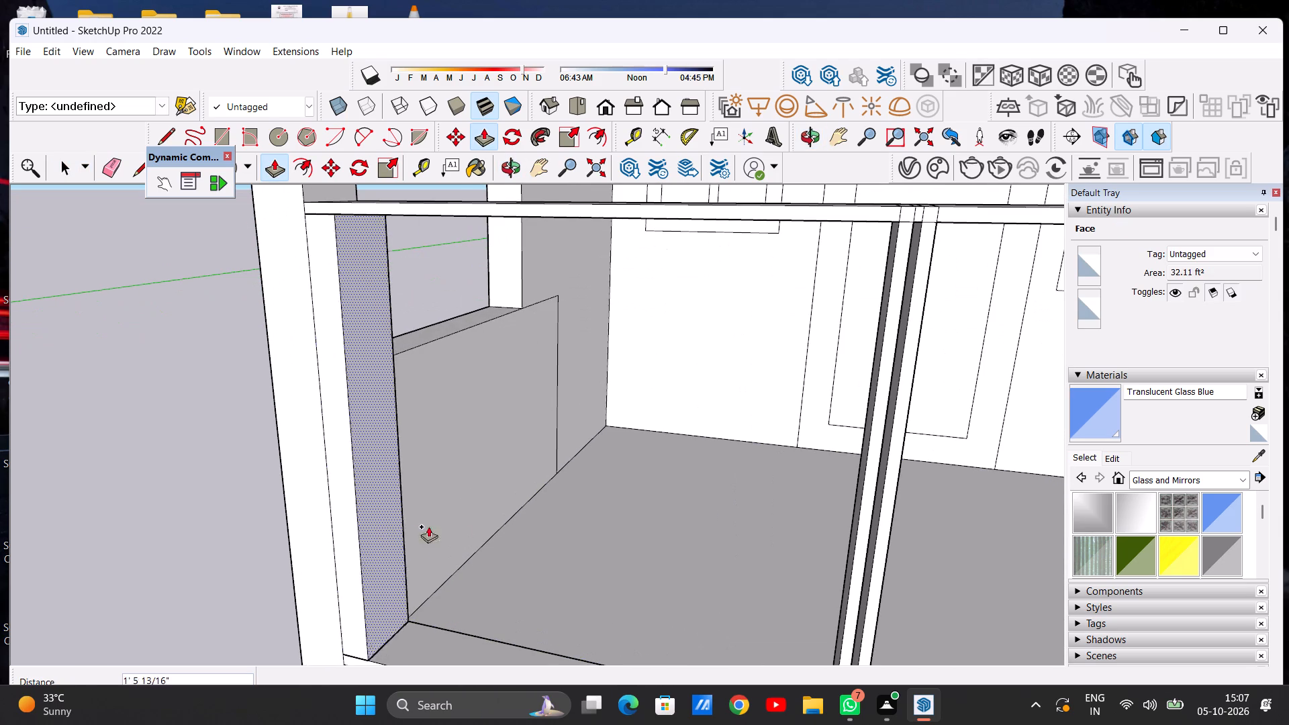
{"action": "scroll", "coordinate": [599, 529], "scroll_direction": "down", "scroll_amount": 6}
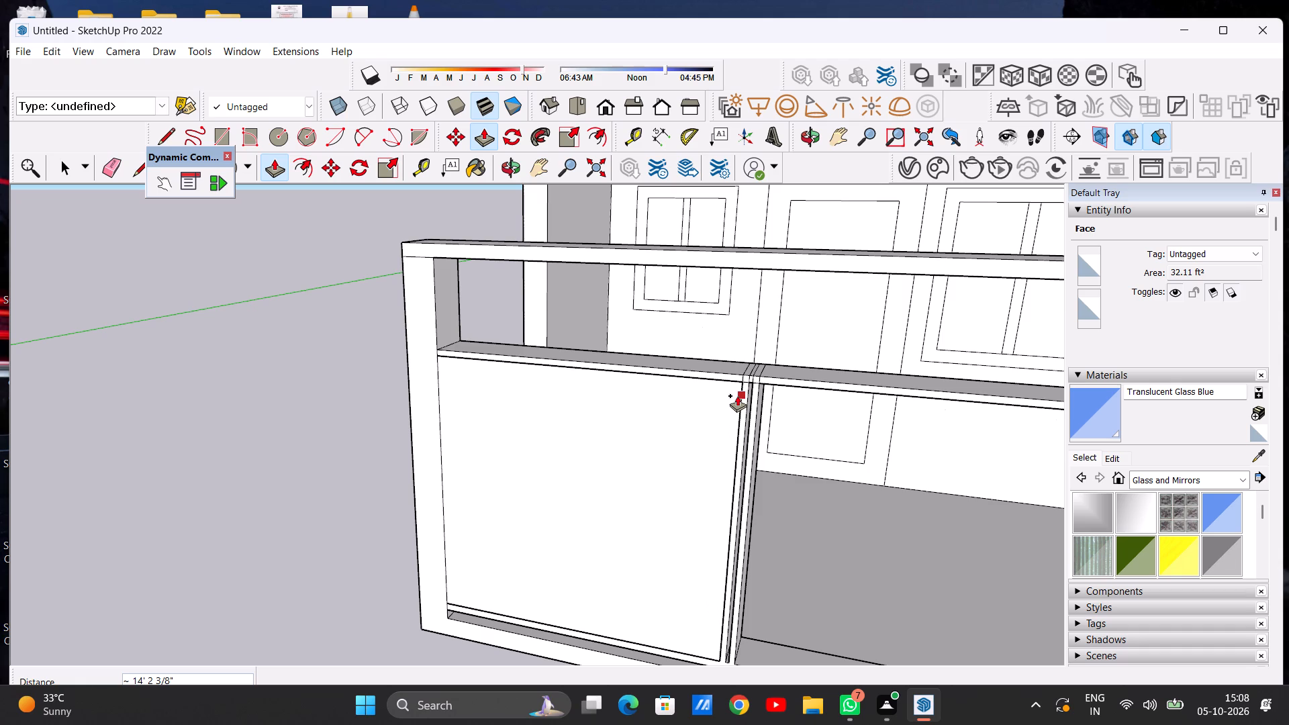
{"action": "left_click", "coordinate": [737, 395]}
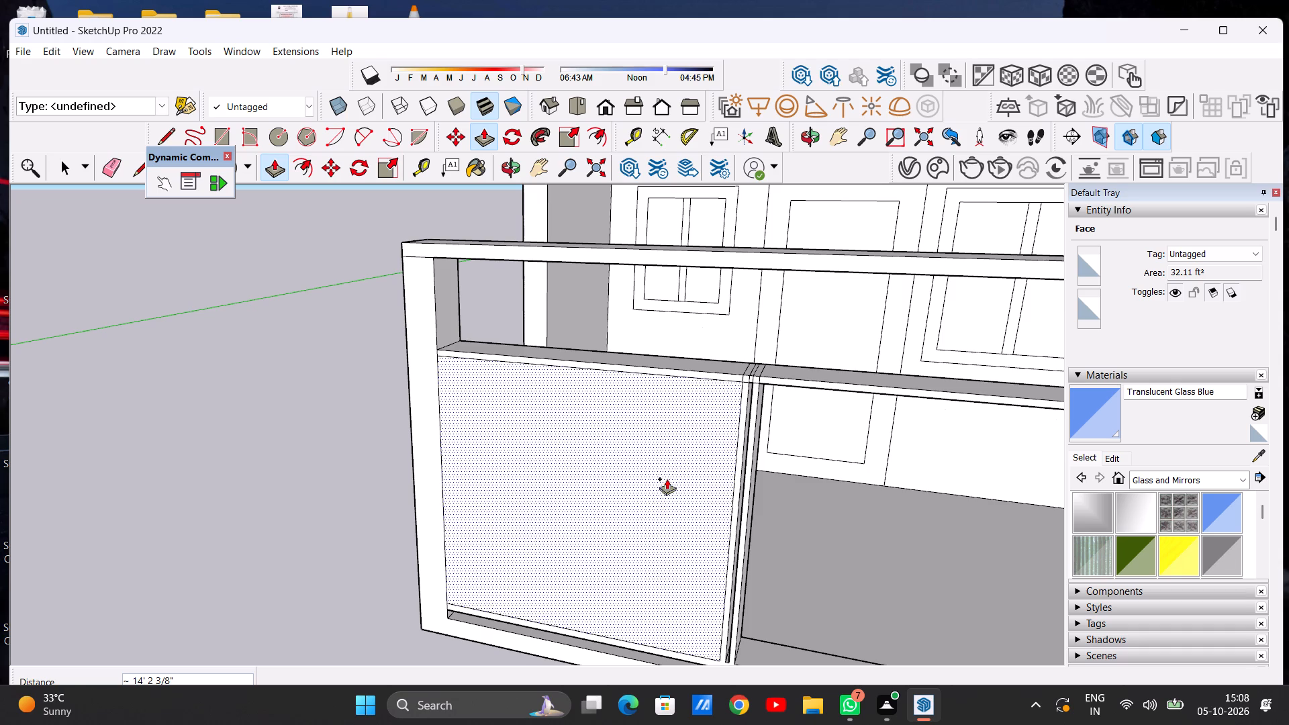
Push/Pull the inner face of the gate frame's right post about 14' 1 3/8" to the central vertical member, filling the right panel.
{"action": "scroll", "coordinate": [649, 499], "scroll_direction": "down", "scroll_amount": 5}
{"action": "middle_click_drag", "start_coordinate": [573, 522], "coordinate": [810, 479]}
{"action": "scroll", "coordinate": [837, 472], "scroll_direction": "up", "scroll_amount": 6}
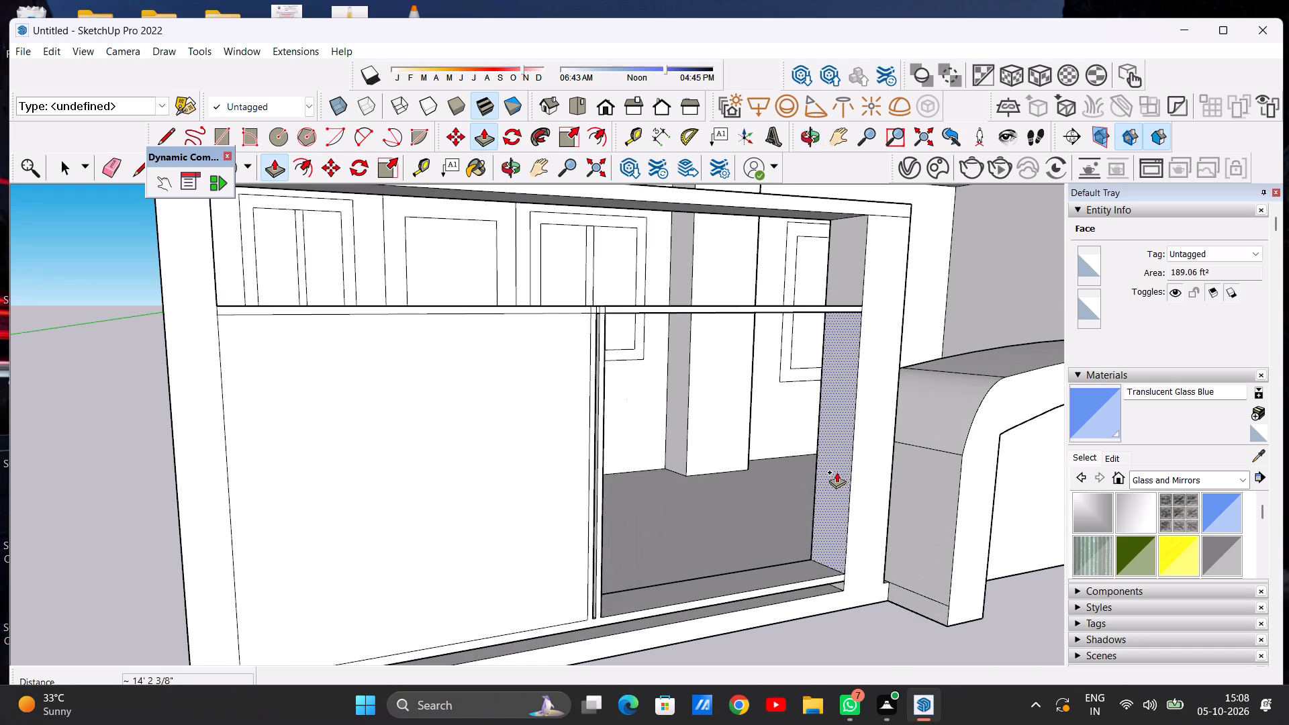
{"action": "left_click", "coordinate": [830, 465]}
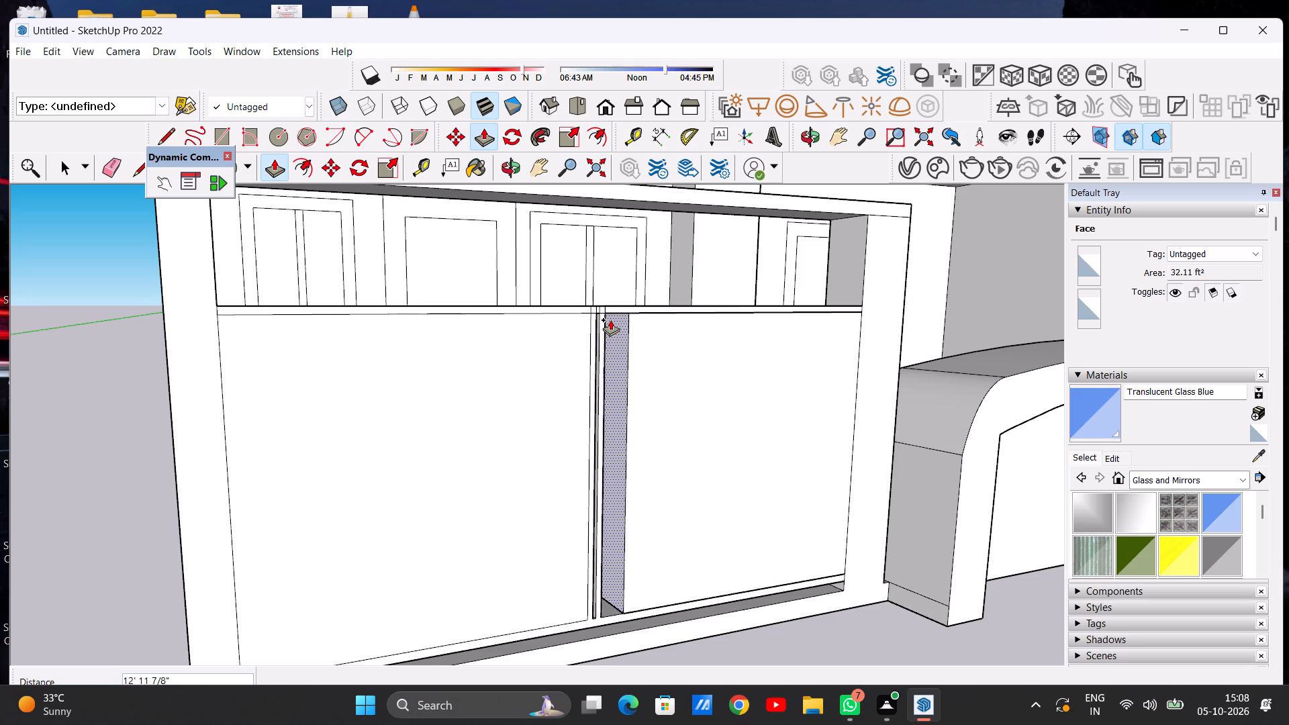
{"action": "middle_click_drag", "start_coordinate": [610, 324], "coordinate": [503, 344]}
{"action": "scroll", "coordinate": [558, 338], "scroll_direction": "up", "scroll_amount": 3}
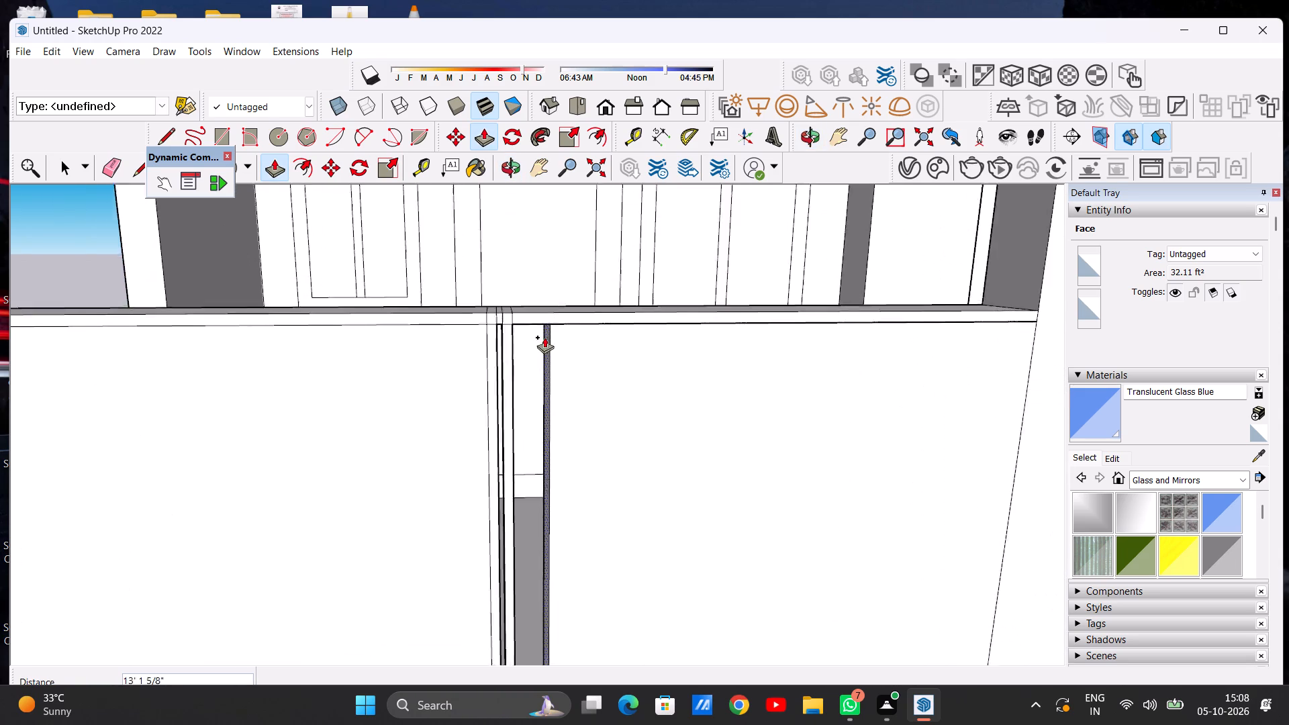
{"action": "scroll", "coordinate": [544, 337], "scroll_direction": "up", "scroll_amount": 8}
{"action": "left_click", "coordinate": [489, 301]}
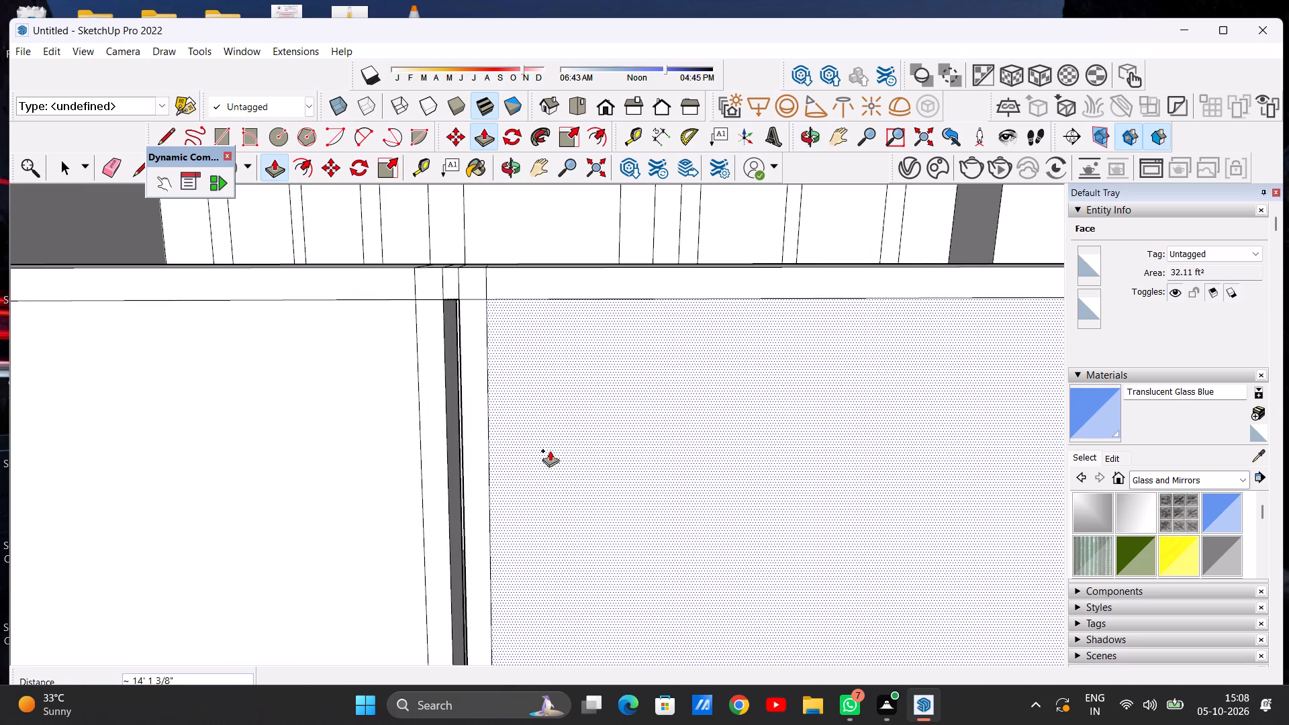
Examine the gate's two solid panels against the whole house front, from near and far.
{"action": "key", "text": "space"}
{"action": "scroll", "coordinate": [624, 552], "scroll_direction": "down", "scroll_amount": 13}
{"action": "middle_click_drag", "start_coordinate": [593, 562], "coordinate": [589, 528]}
{"action": "scroll", "coordinate": [559, 544], "scroll_direction": "down", "scroll_amount": 3}
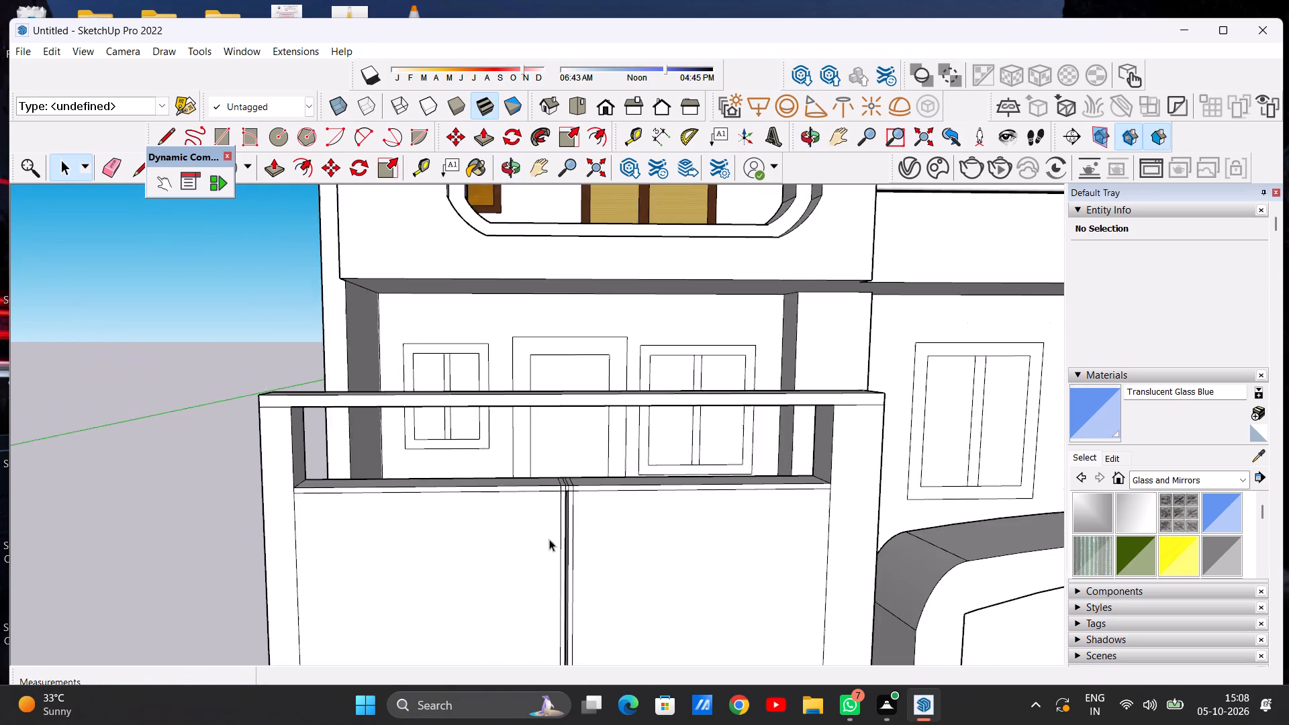
{"action": "scroll", "coordinate": [549, 539], "scroll_direction": "down", "scroll_amount": 15}
{"action": "middle_click_drag", "start_coordinate": [562, 577], "coordinate": [541, 558]}
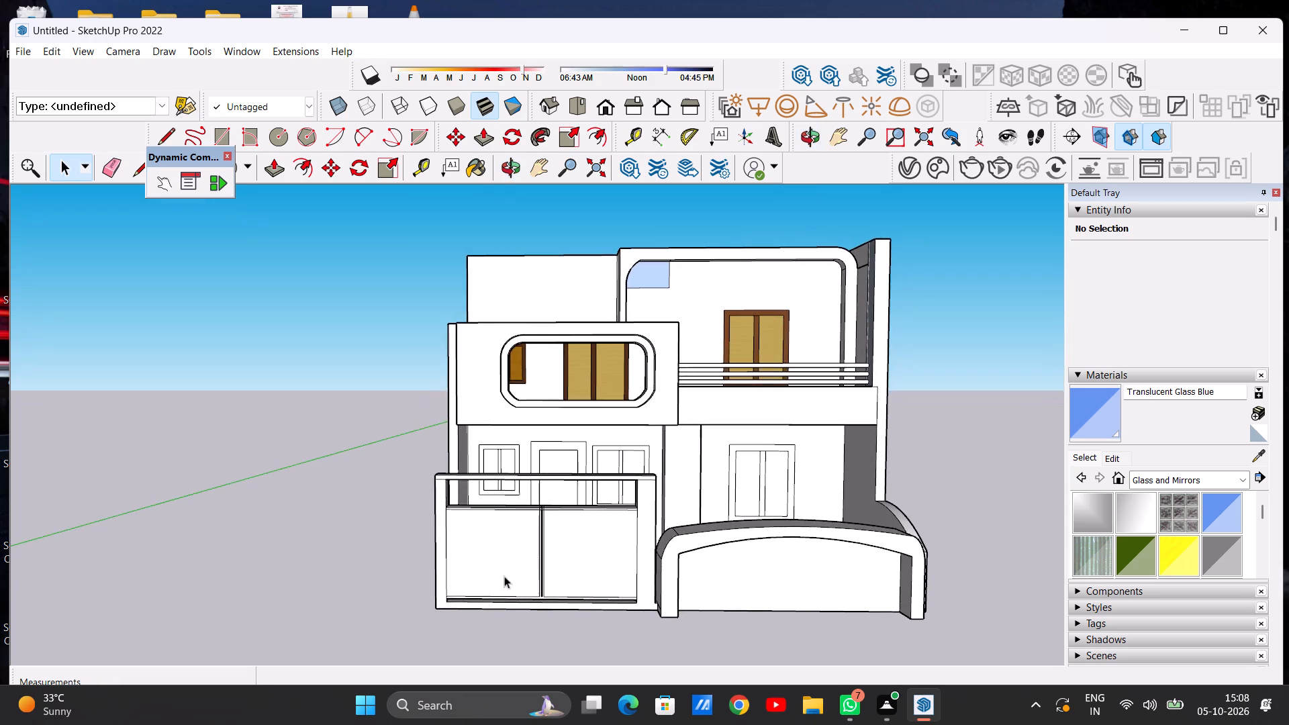
{"action": "scroll", "coordinate": [467, 554], "scroll_direction": "up", "scroll_amount": 8}
{"action": "scroll", "coordinate": [428, 580], "scroll_direction": "down", "scroll_amount": 6}
{"action": "scroll", "coordinate": [499, 542], "scroll_direction": "up", "scroll_amount": 5}
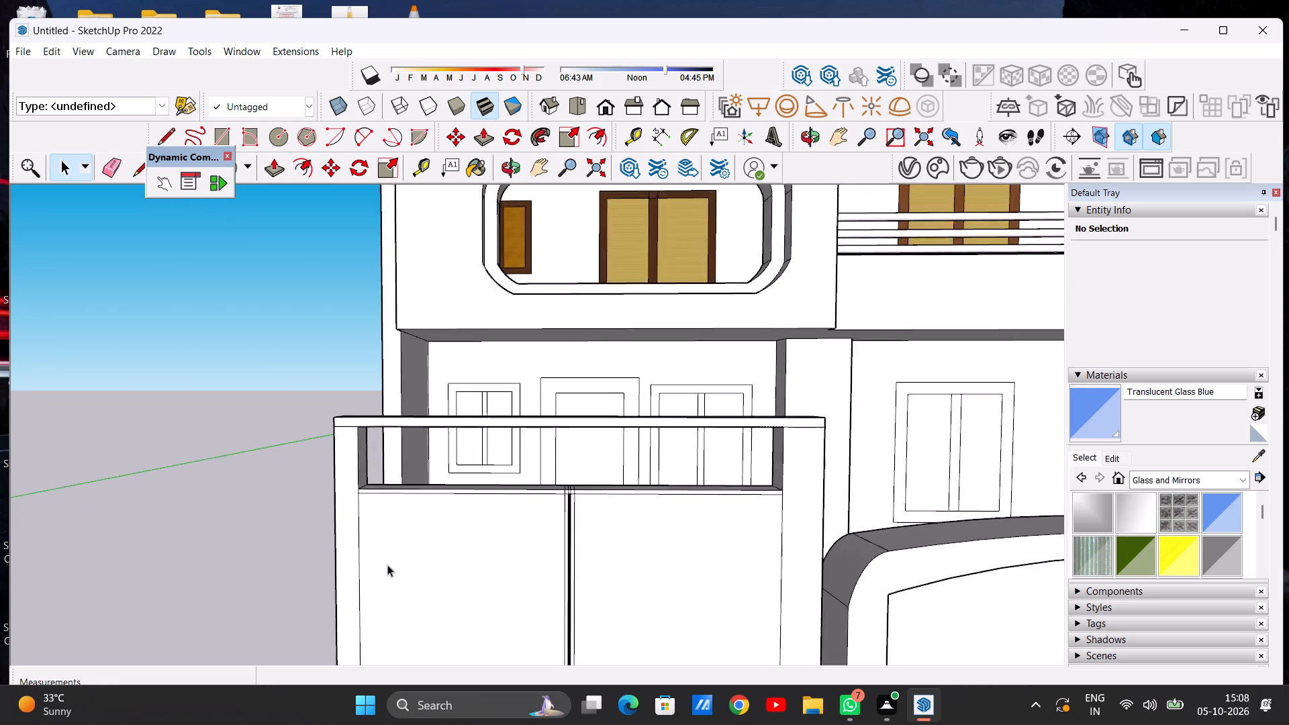
{"action": "scroll", "coordinate": [387, 566], "scroll_direction": "down", "scroll_amount": 4}
{"action": "scroll", "coordinate": [479, 556], "scroll_direction": "up", "scroll_amount": 3}
{"action": "scroll", "coordinate": [479, 555], "scroll_direction": "down", "scroll_amount": 5}
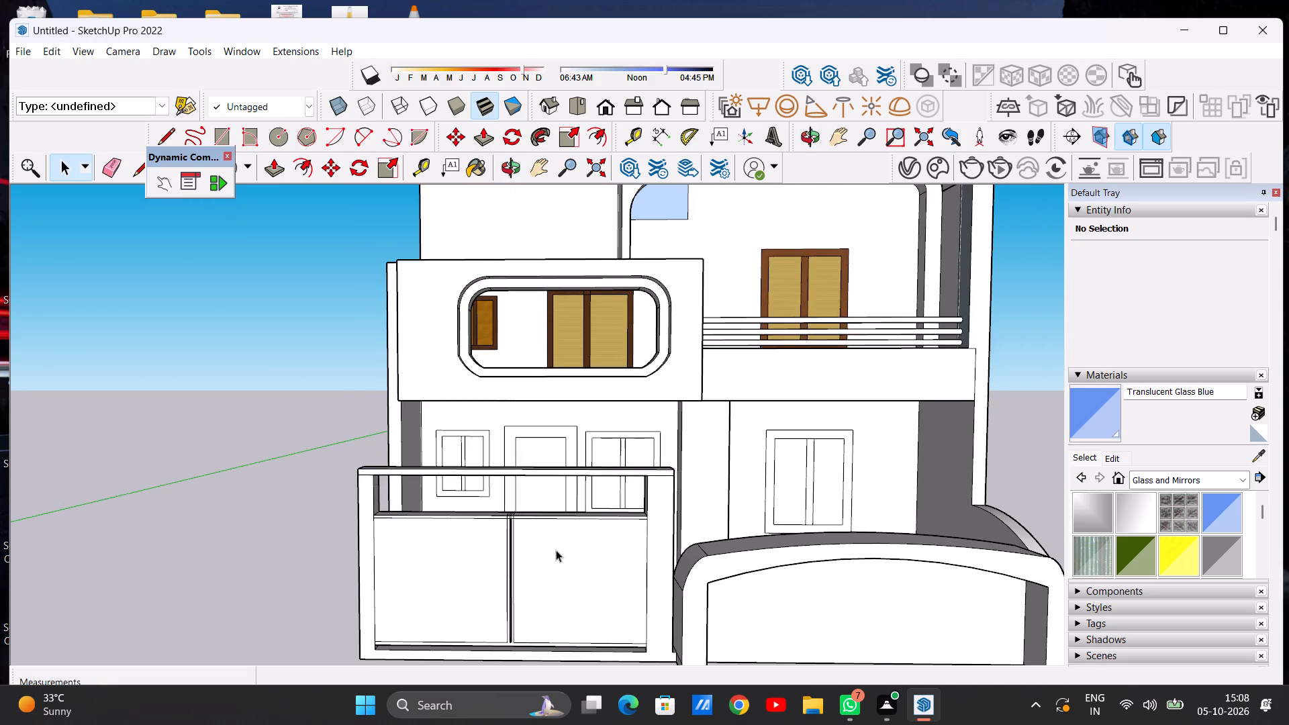
{"action": "scroll", "coordinate": [556, 550], "scroll_direction": "up", "scroll_amount": 2}
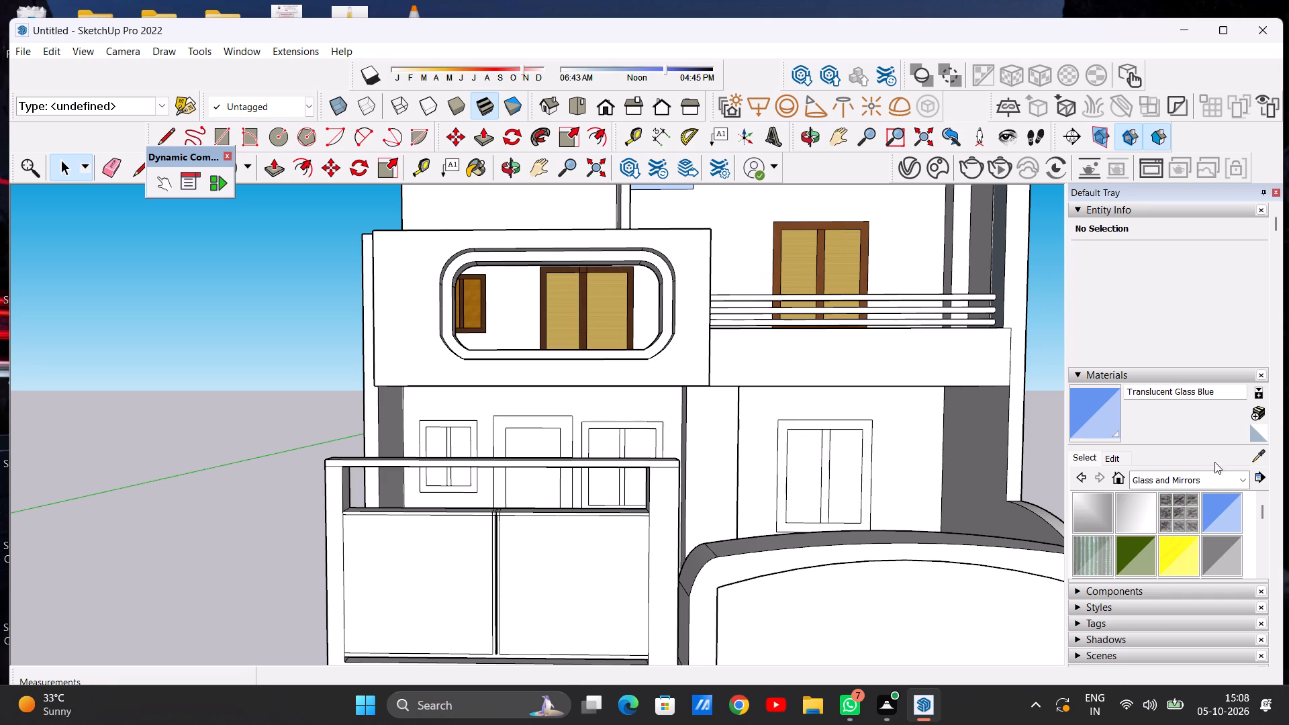
Switch the materials library to the Wood collection and look through its swatches.
{"action": "left_click", "coordinate": [1237, 476]}
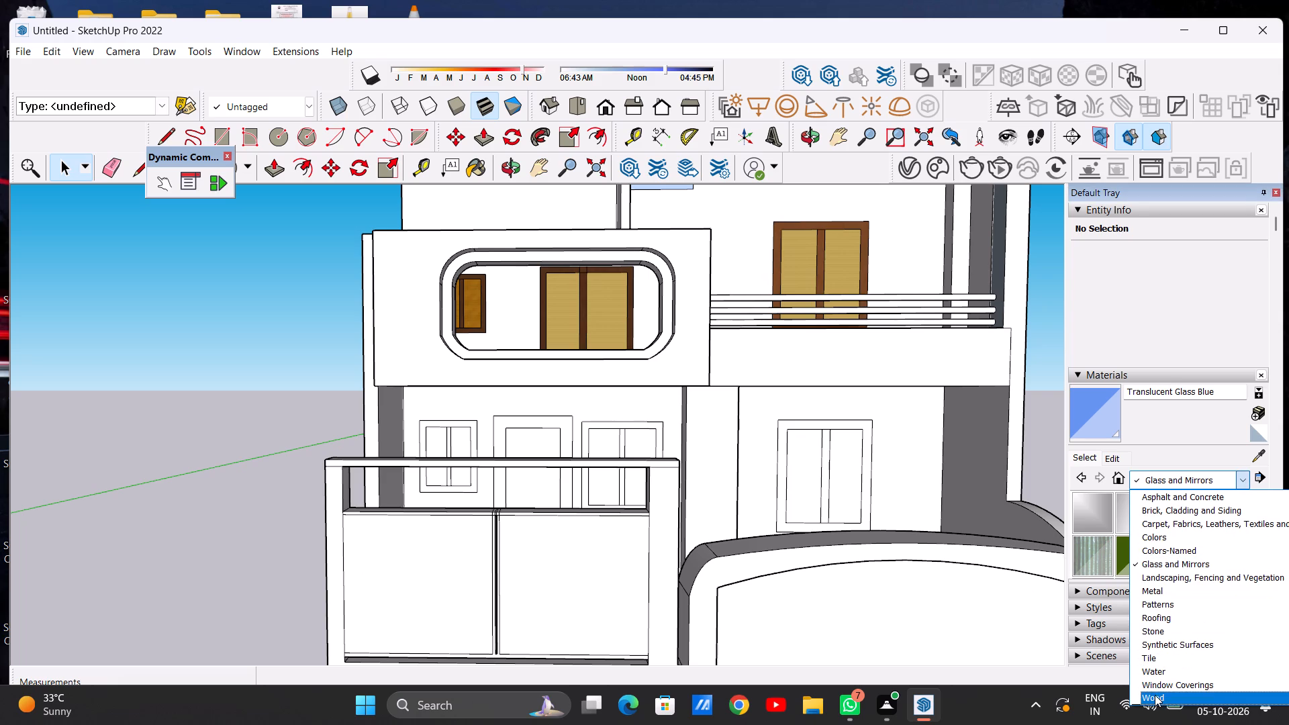
{"action": "left_click", "coordinate": [1155, 695]}
{"action": "scroll", "coordinate": [1109, 565], "scroll_direction": "down", "scroll_amount": 2}
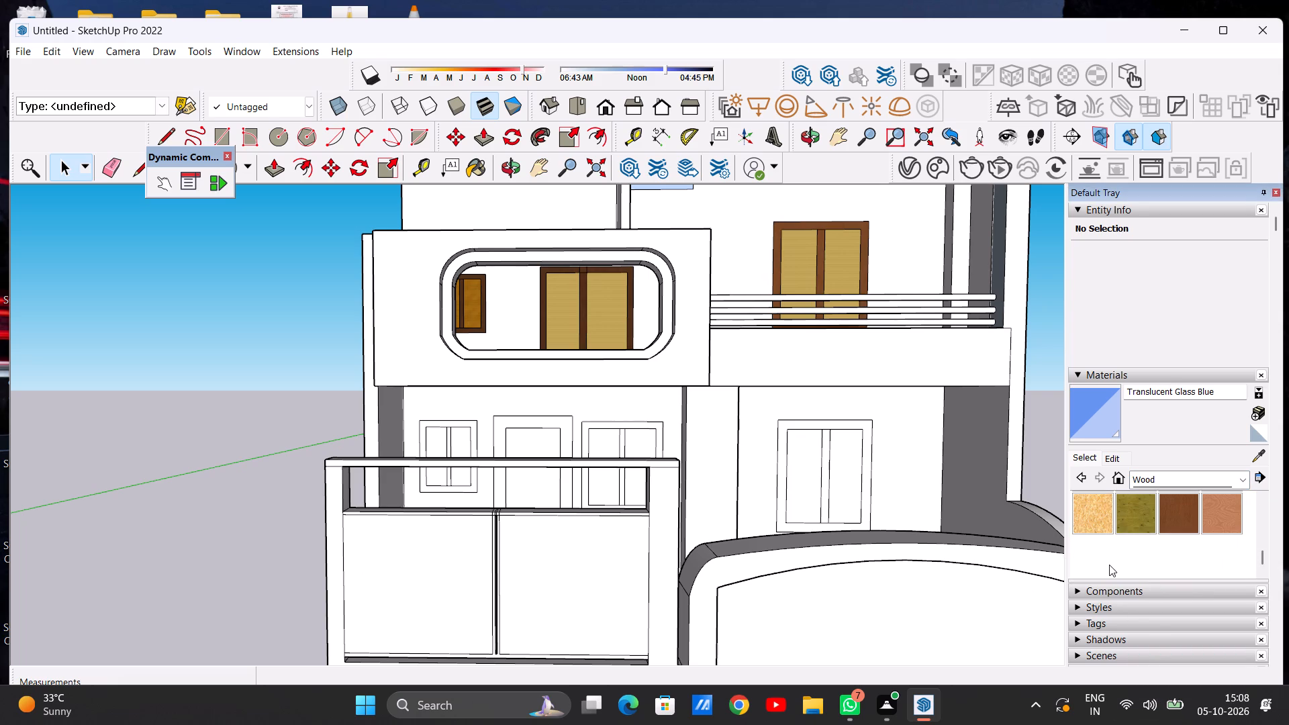
{"action": "scroll", "coordinate": [1128, 552], "scroll_direction": "up", "scroll_amount": 2}
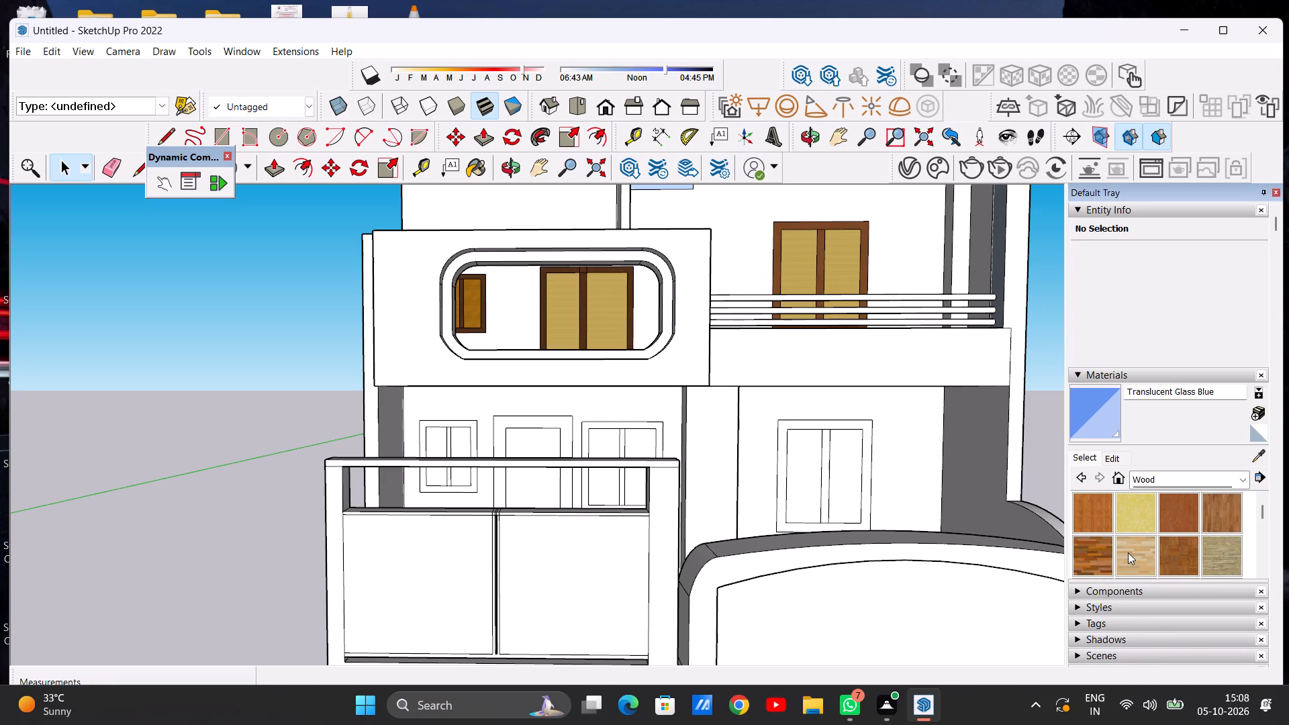
{"action": "scroll", "coordinate": [1128, 552], "scroll_direction": "up", "scroll_amount": 1}
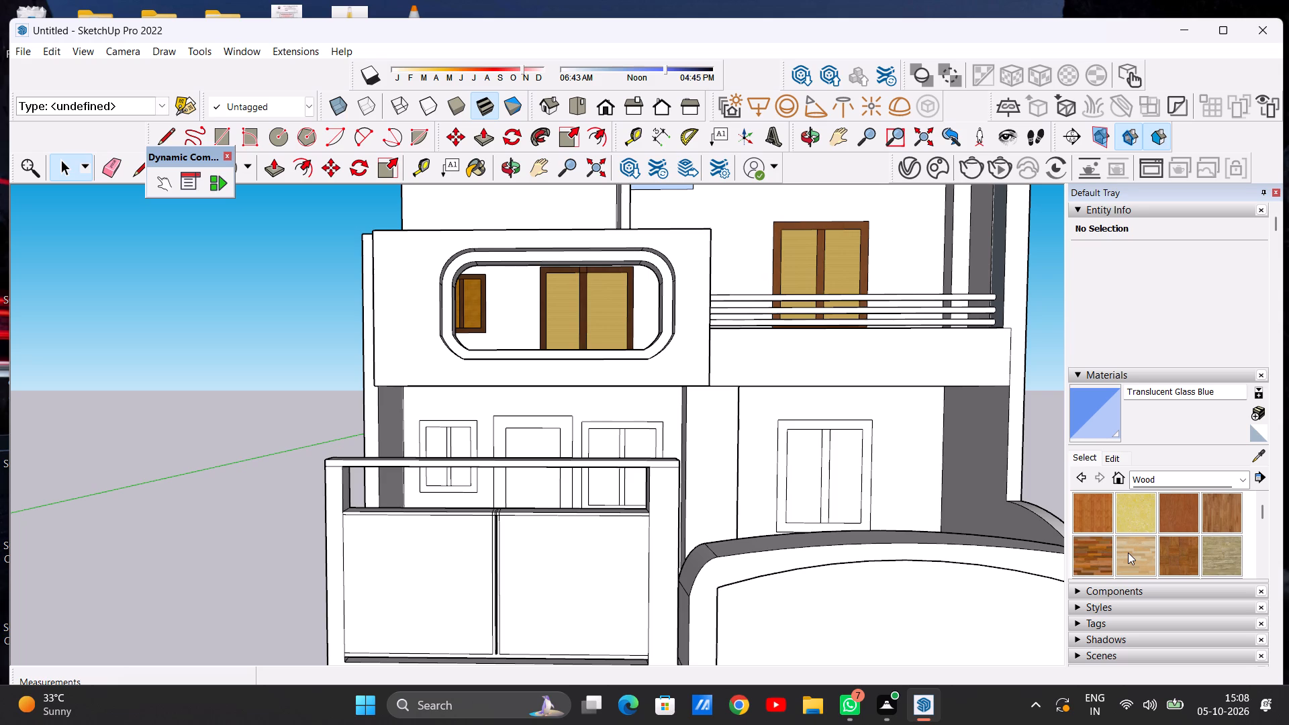
{"action": "key", "text": "space"}
Draw a circle with a radius of about 2' 9 7/8" near the middle of the left gate panel.
{"action": "scroll", "coordinate": [555, 568], "scroll_direction": "down", "scroll_amount": 6}
{"action": "scroll", "coordinate": [460, 554], "scroll_direction": "up", "scroll_amount": 3}
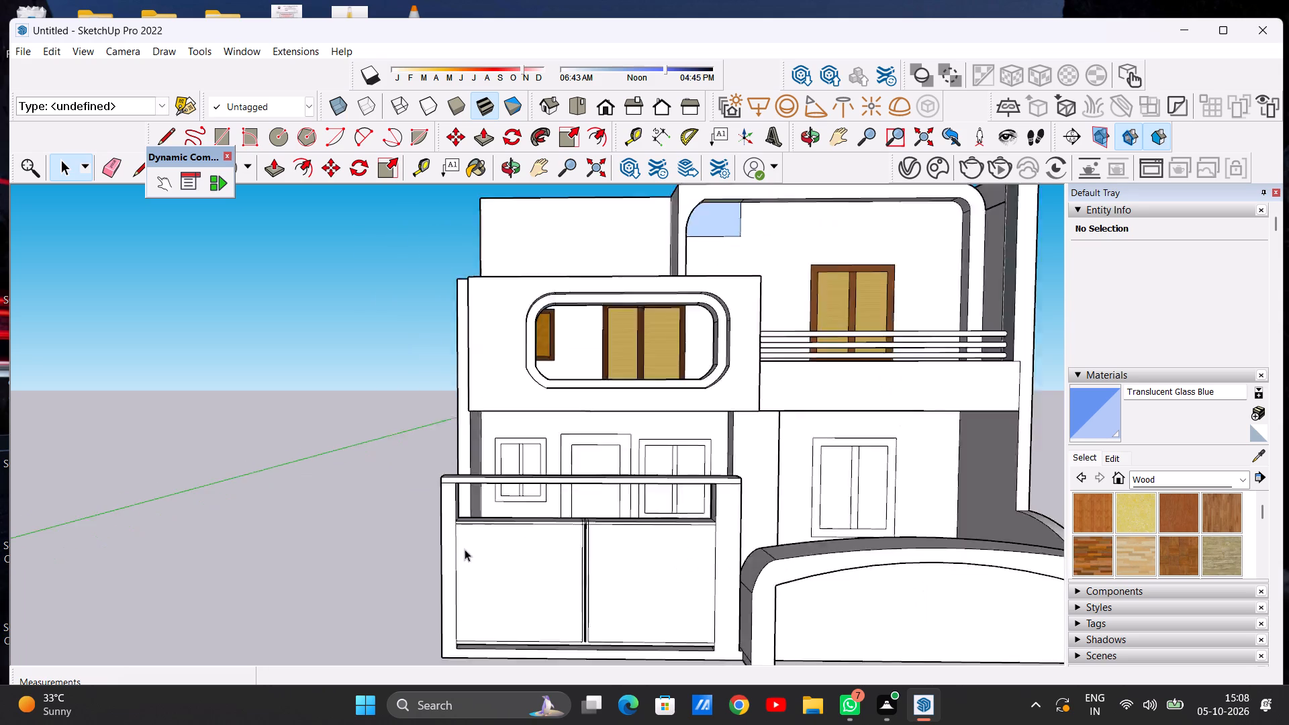
{"action": "scroll", "coordinate": [465, 549], "scroll_direction": "up", "scroll_amount": 9}
{"action": "scroll", "coordinate": [504, 554], "scroll_direction": "down", "scroll_amount": 11}
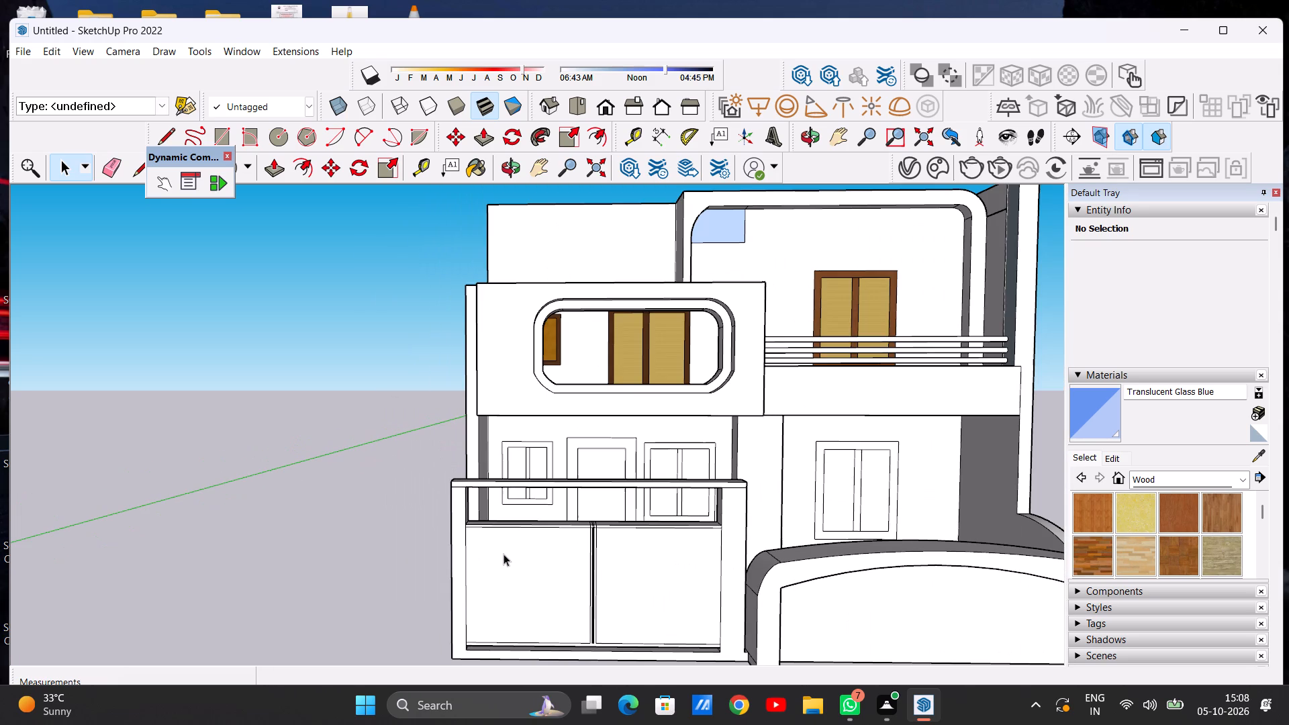
{"action": "scroll", "coordinate": [535, 562], "scroll_direction": "down", "scroll_amount": 1}
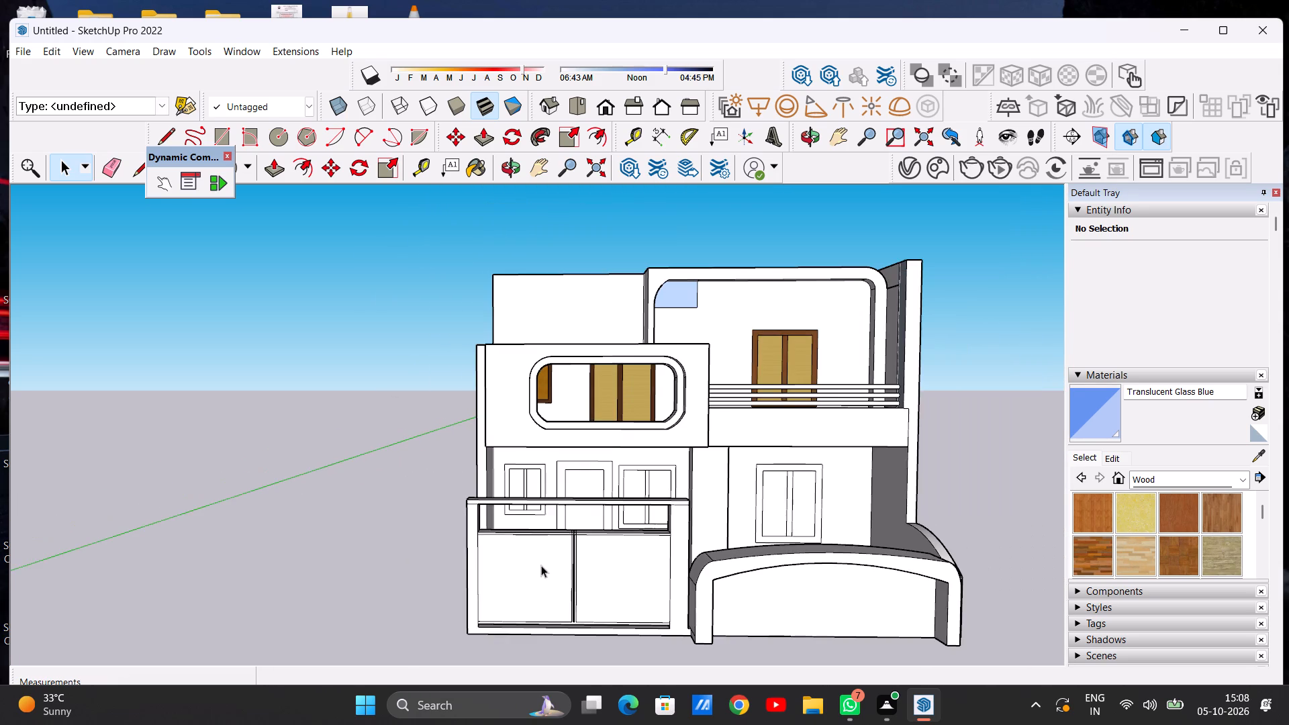
{"action": "scroll", "coordinate": [542, 591], "scroll_direction": "up", "scroll_amount": 4}
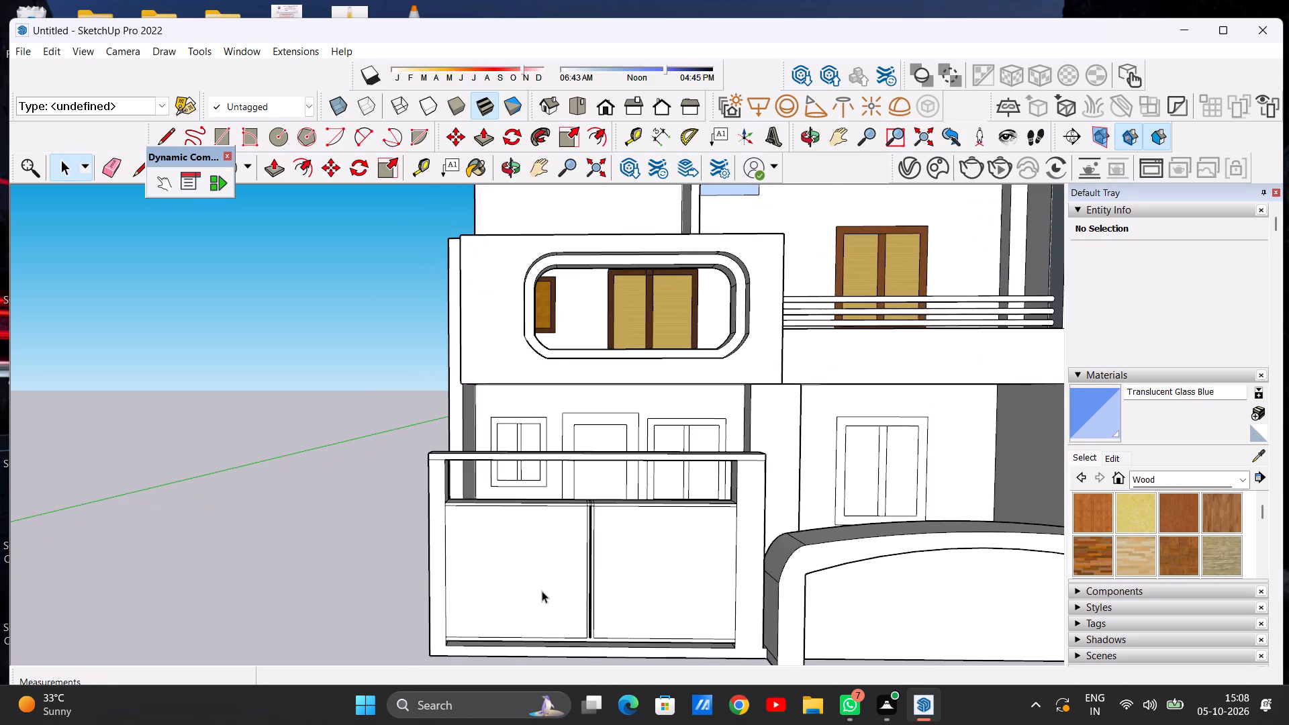
{"action": "key", "text": "c"}
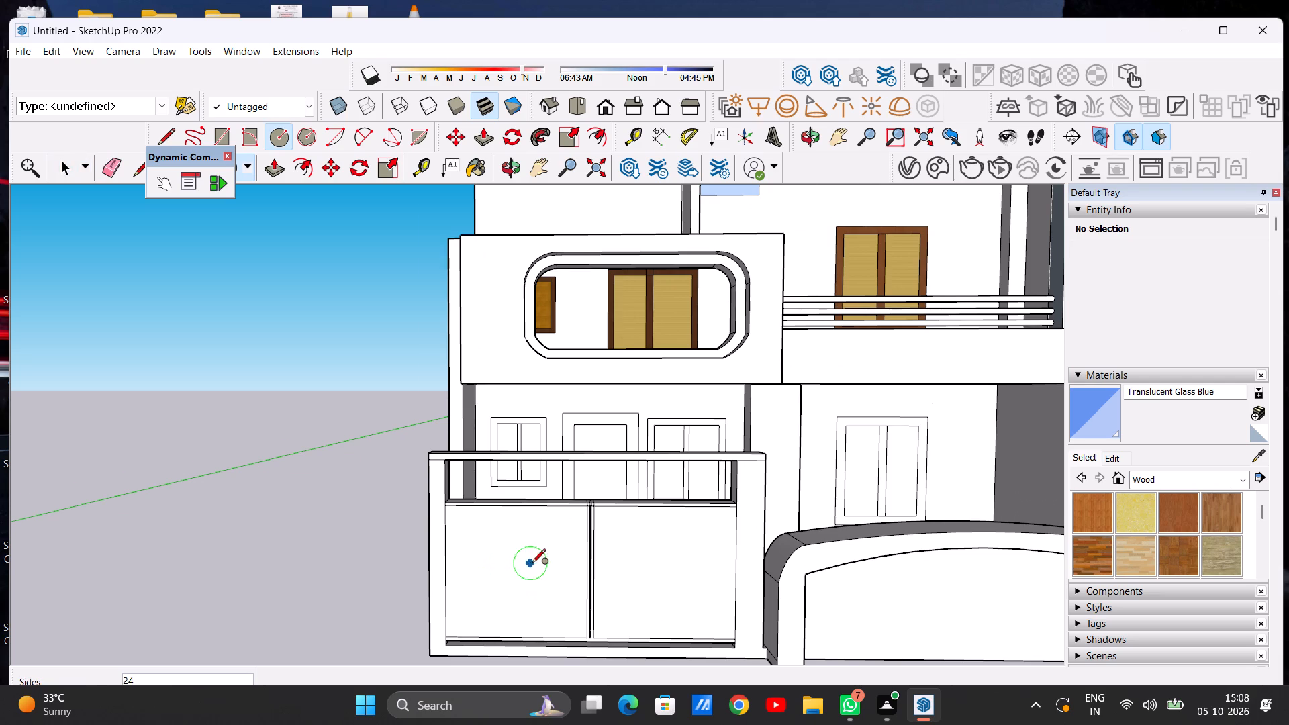
{"action": "scroll", "coordinate": [532, 564], "scroll_direction": "up", "scroll_amount": 5}
{"action": "scroll", "coordinate": [546, 573], "scroll_direction": "down", "scroll_amount": 5}
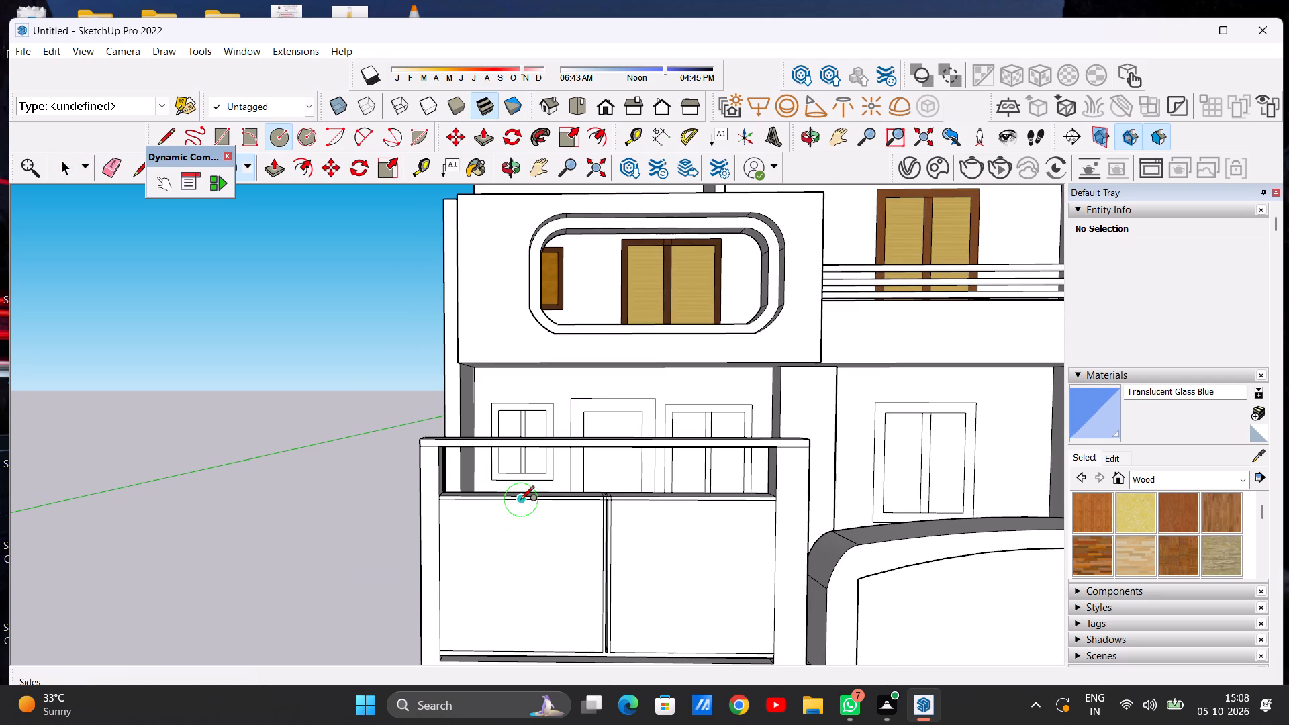
{"action": "left_click", "coordinate": [513, 580]}
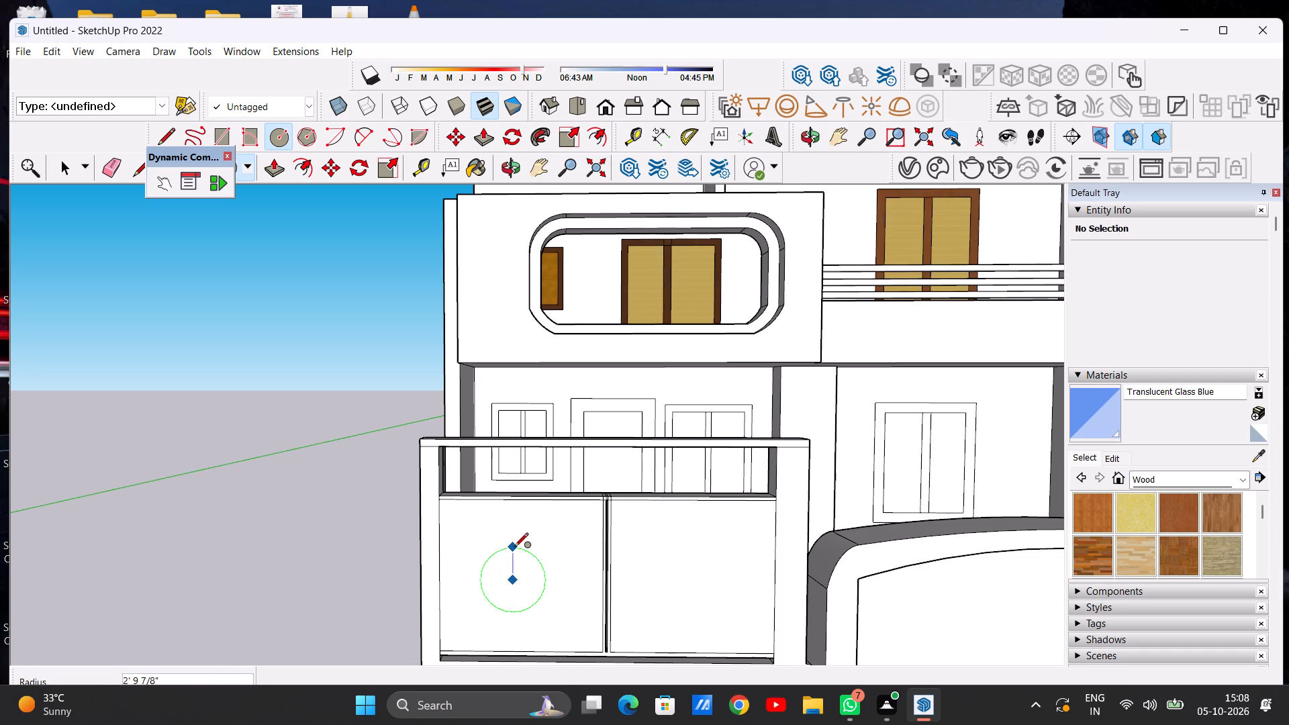
{"action": "left_click", "coordinate": [514, 548]}
Copy the circle with its face about 15' horizontally onto the right gate panel.
{"action": "key", "text": "space"}
{"action": "double_click", "coordinate": [527, 571]}
{"action": "key", "text": "m"}
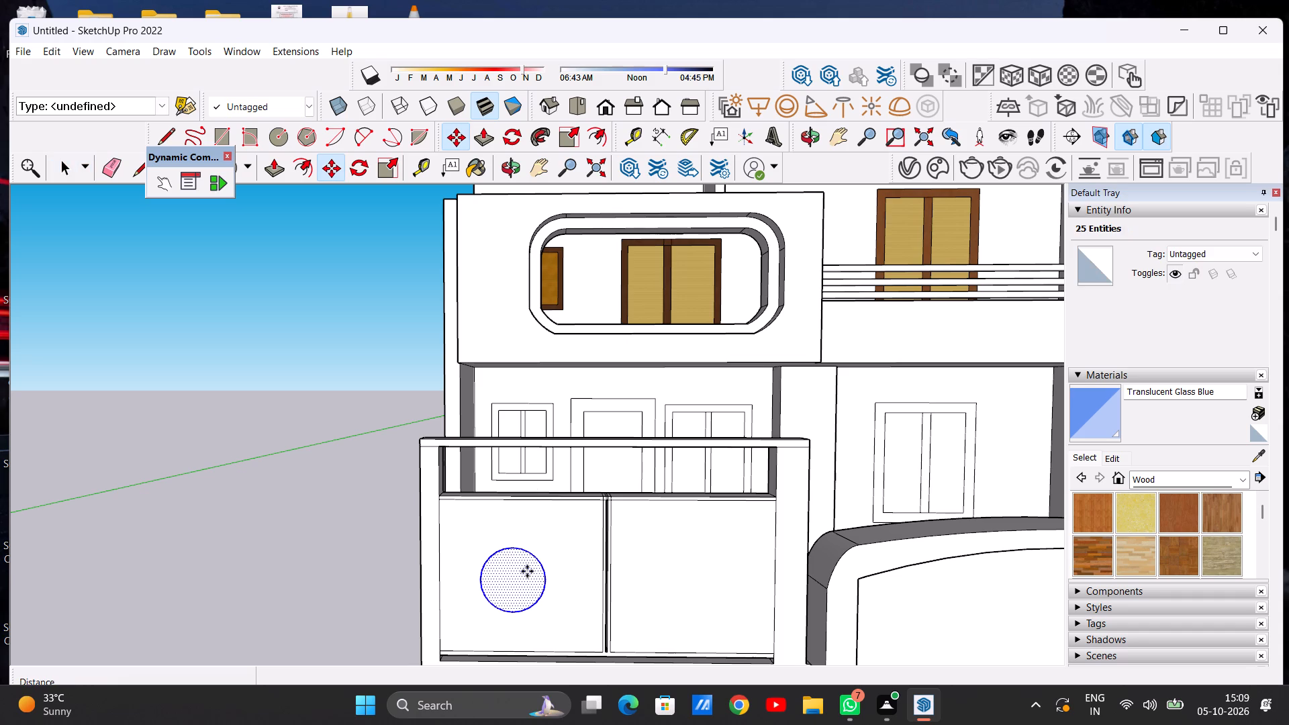
{"action": "left_click", "coordinate": [546, 588]}
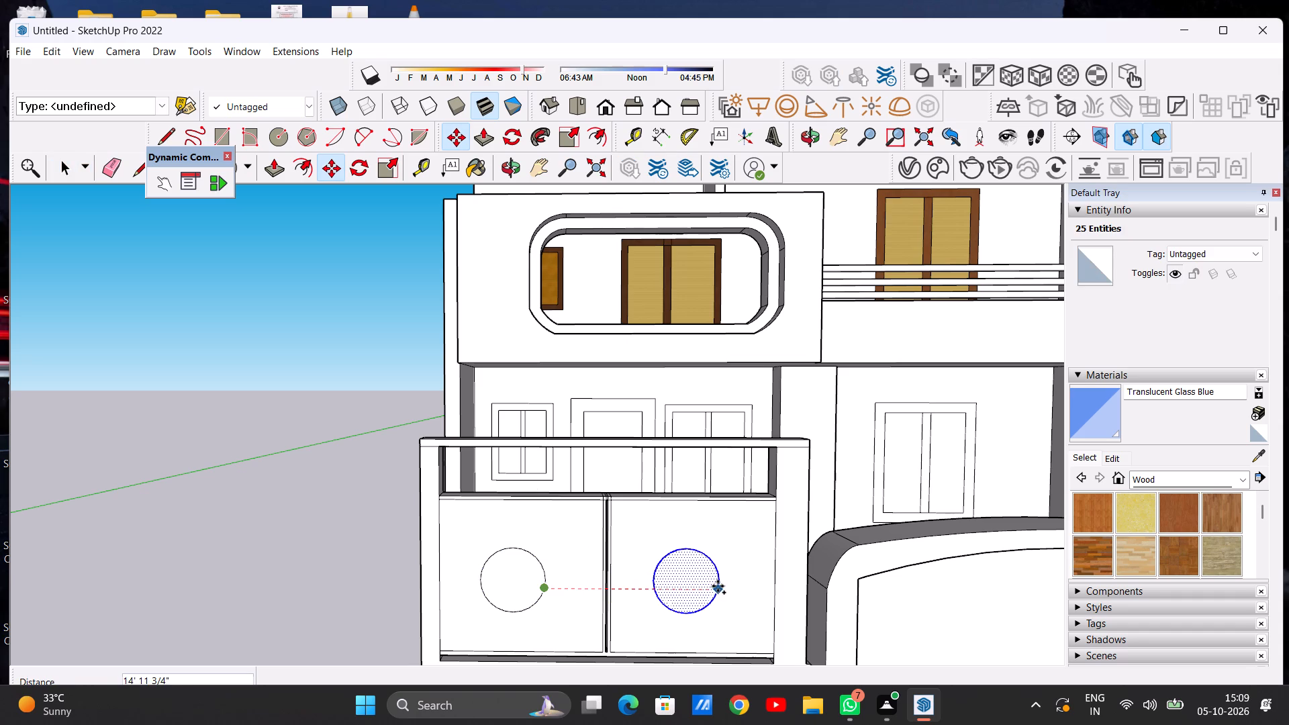
{"action": "left_click", "coordinate": [720, 585]}
{"action": "key", "text": "space"}
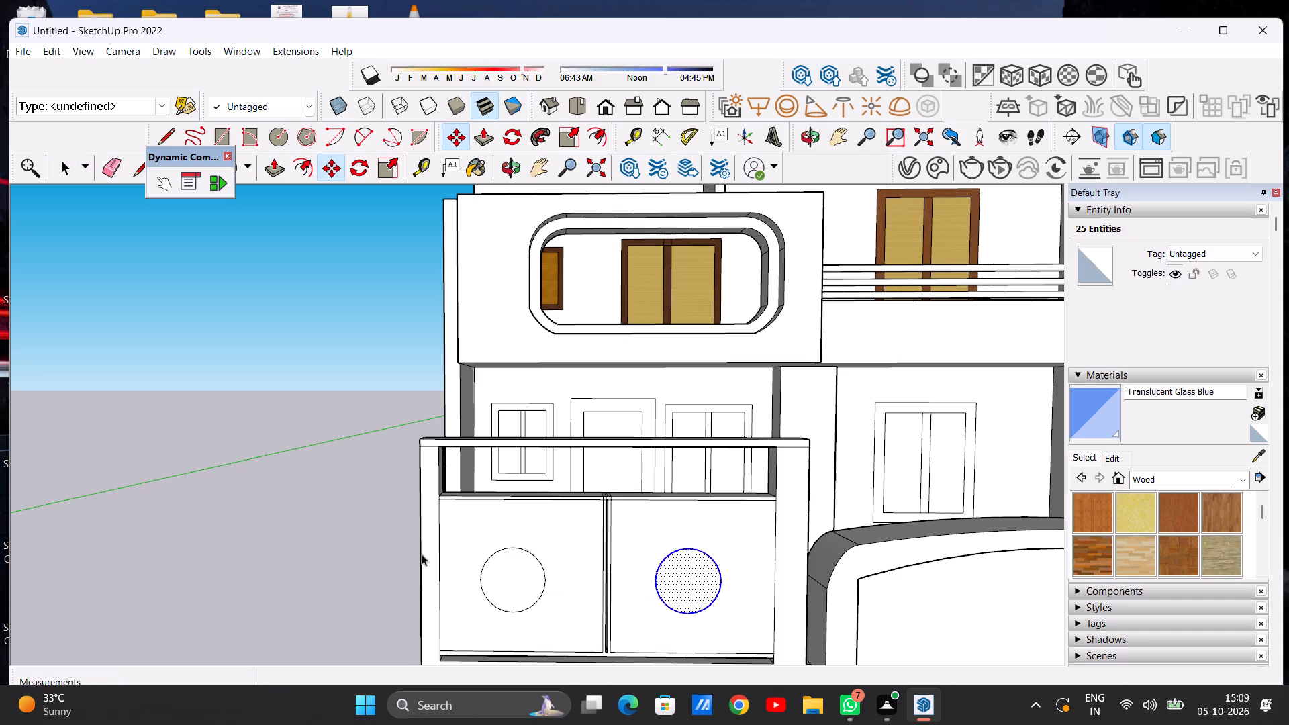
{"action": "left_click", "coordinate": [315, 545]}
Offset the circle on each gate panel inward by about 10 1/8" to form a ring.
{"action": "scroll", "coordinate": [626, 545], "scroll_direction": "down", "scroll_amount": 2}
{"action": "scroll", "coordinate": [680, 565], "scroll_direction": "up", "scroll_amount": 2}
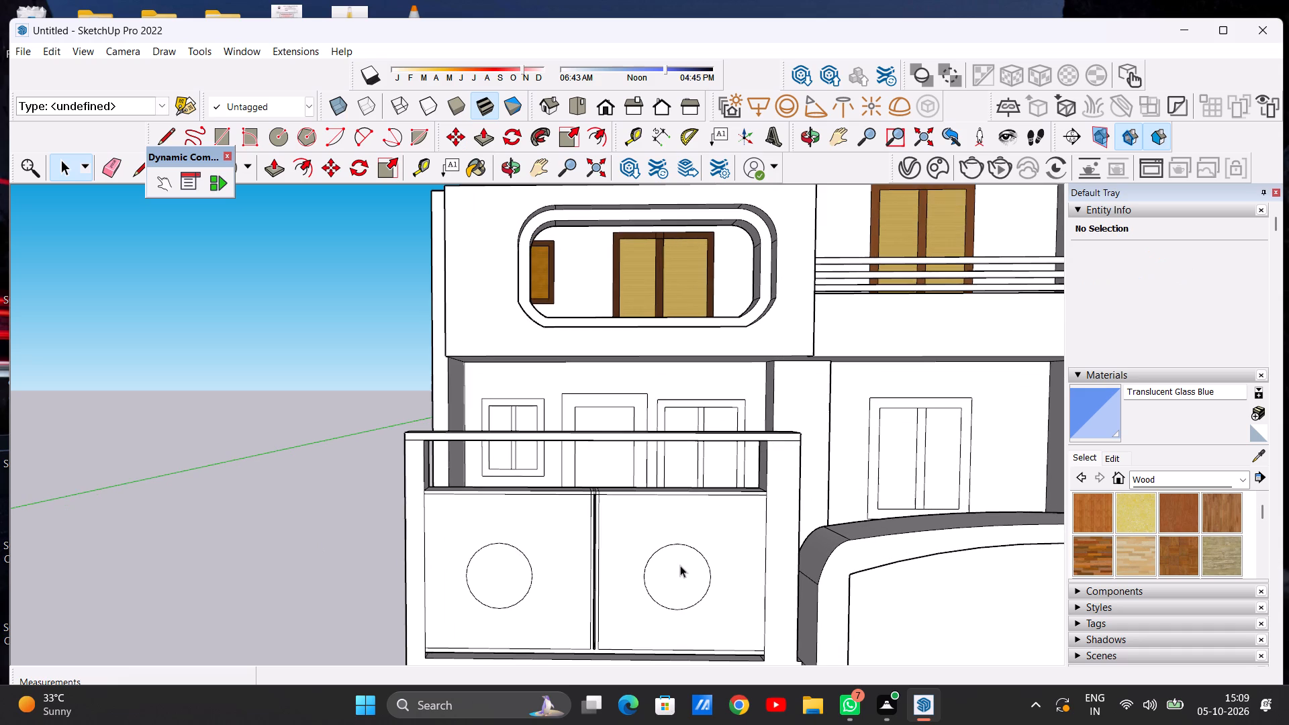
{"action": "scroll", "coordinate": [649, 552], "scroll_direction": "down", "scroll_amount": 2}
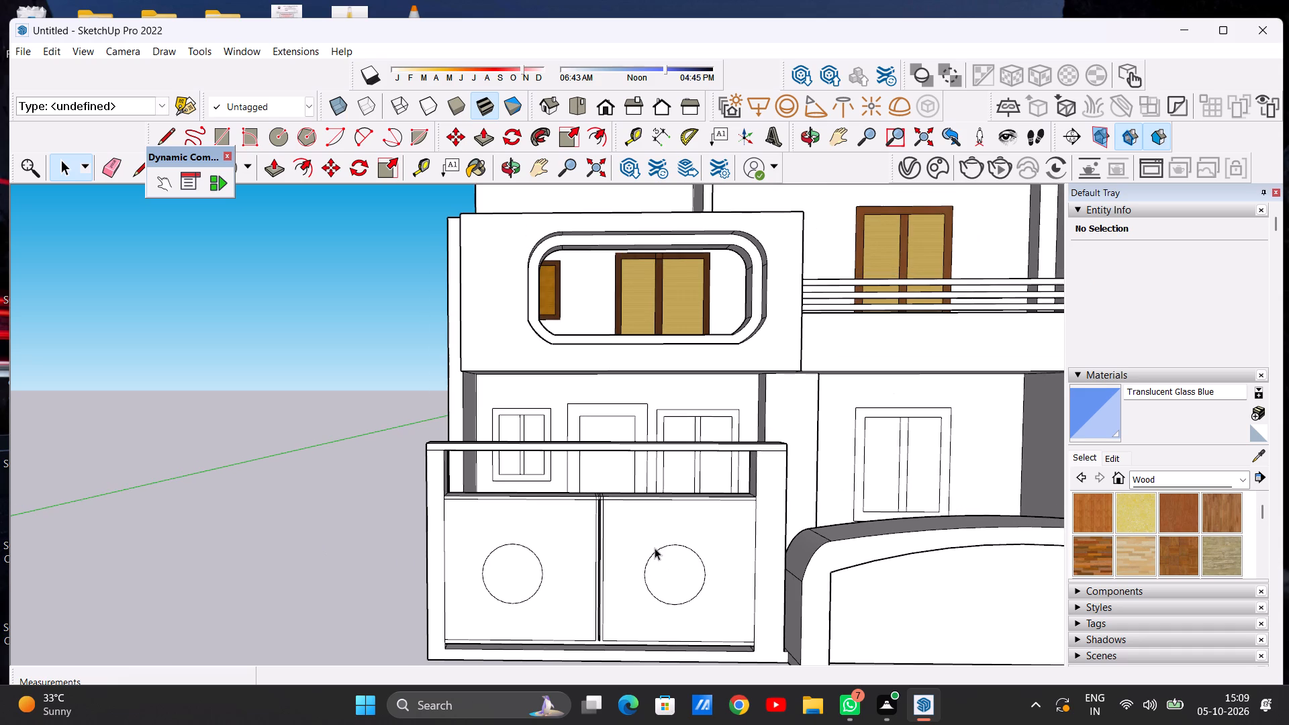
{"action": "scroll", "coordinate": [576, 563], "scroll_direction": "up", "scroll_amount": 4}
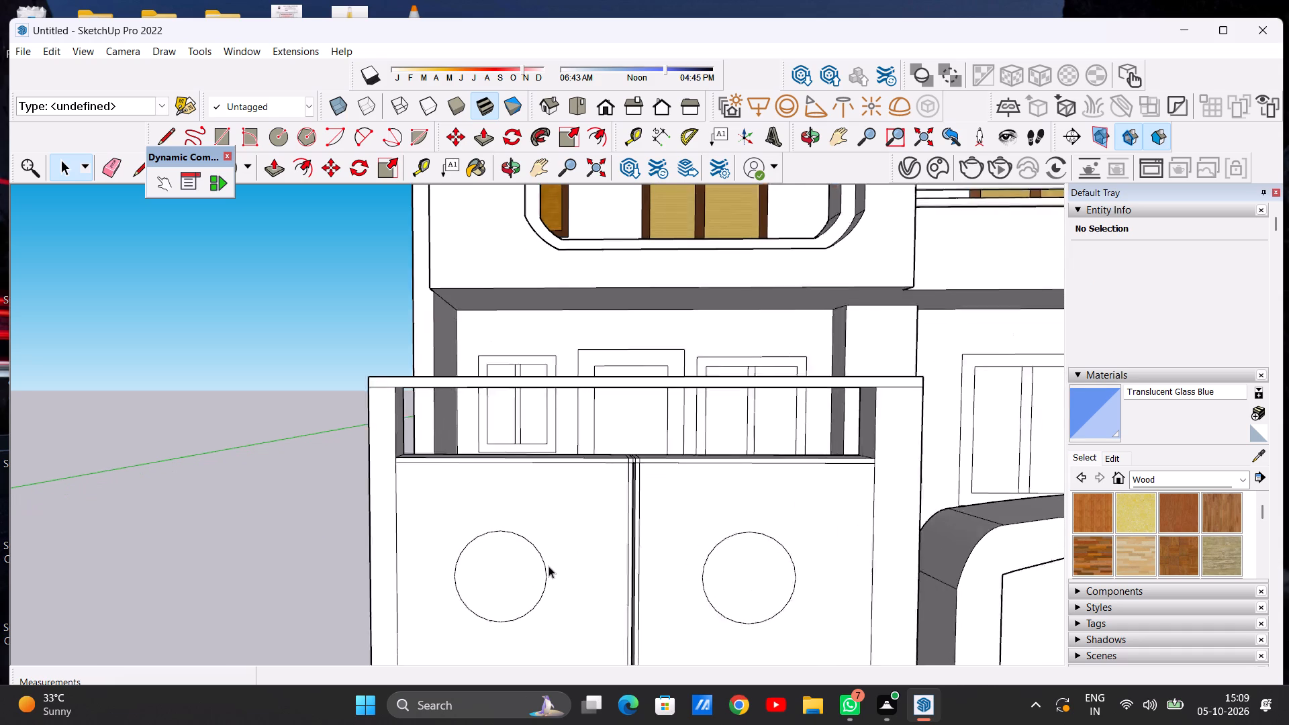
{"action": "scroll", "coordinate": [548, 566], "scroll_direction": "up", "scroll_amount": 2}
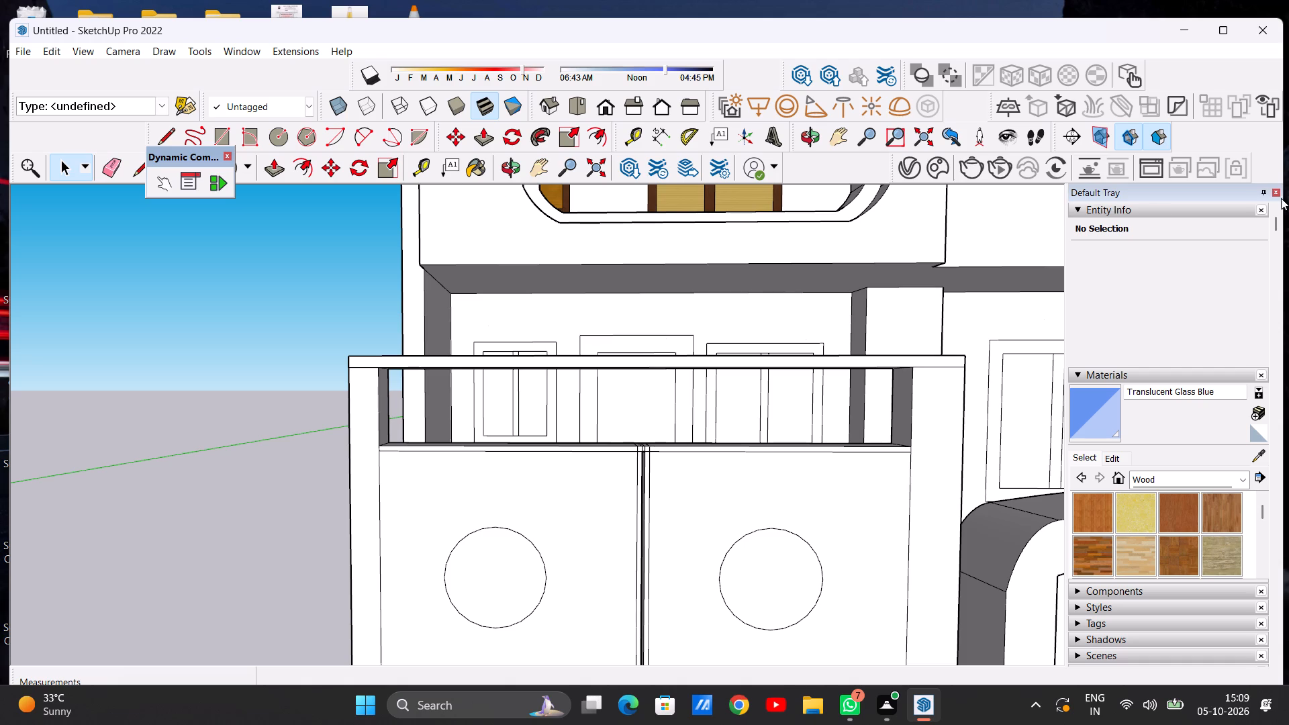
{"action": "left_click", "coordinate": [307, 167]}
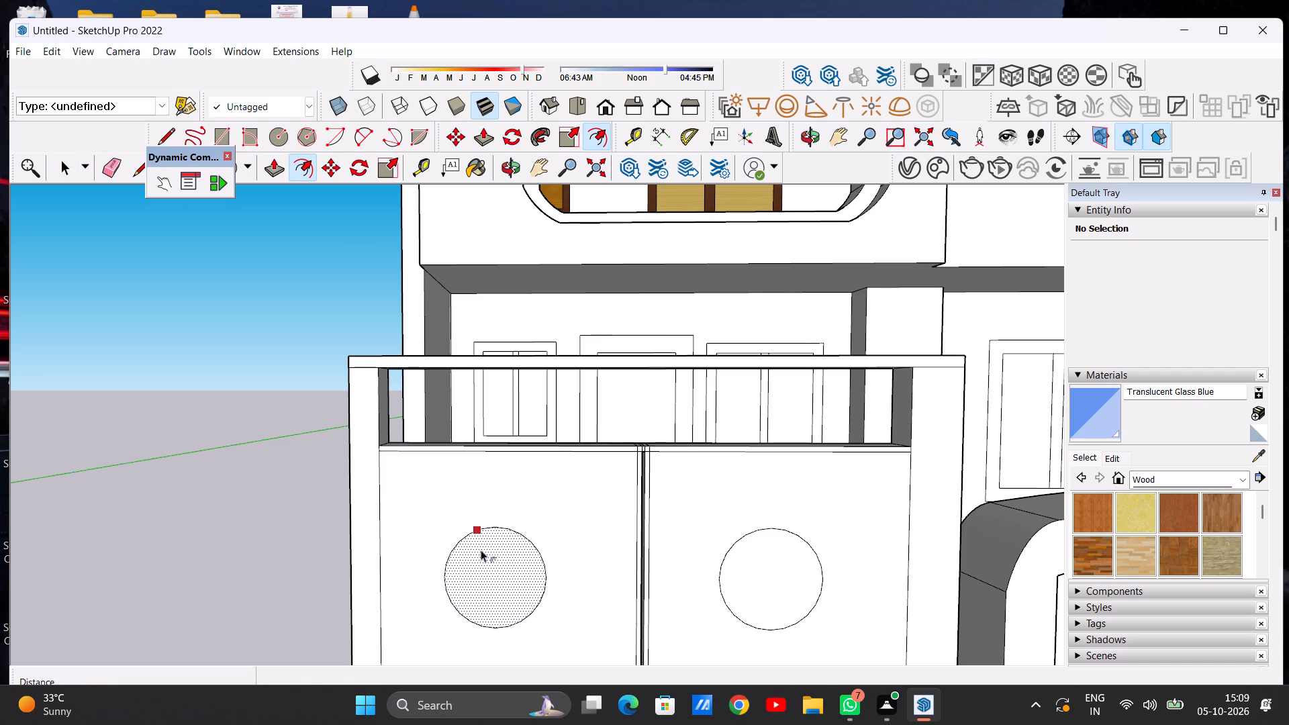
{"action": "left_click", "coordinate": [483, 545]}
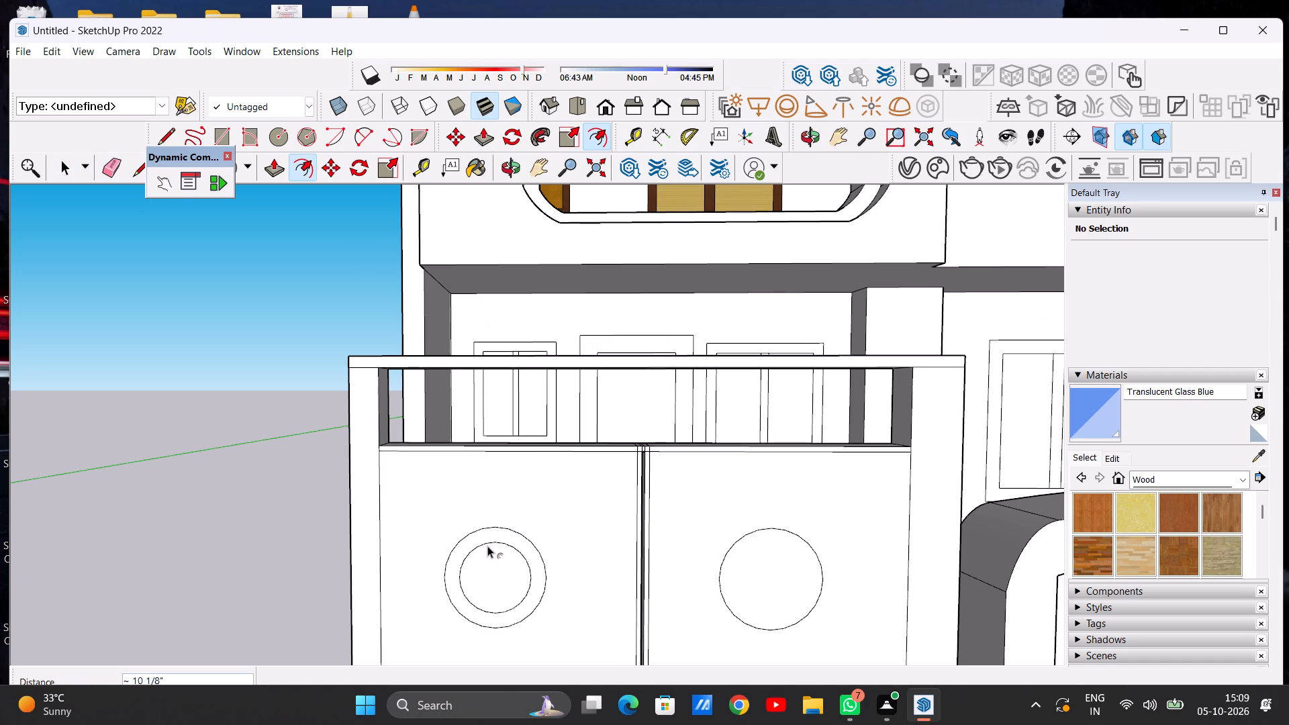
{"action": "scroll", "coordinate": [485, 561], "scroll_direction": "down", "scroll_amount": 3}
{"action": "double_click", "coordinate": [698, 581]}
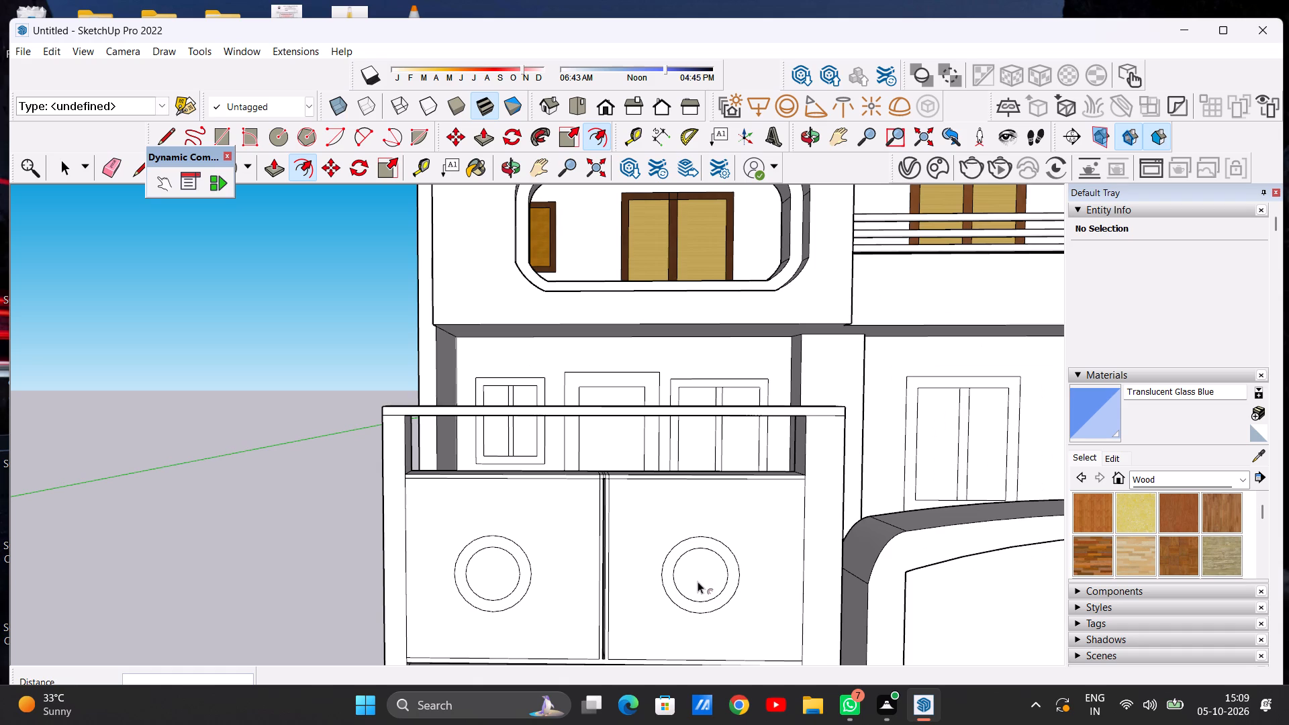
{"action": "key", "text": "space"}
Draw two closely spaced vertical lines, about 3' 6" long, from the left panel's ring down to the panel's bottom edge.
{"action": "scroll", "coordinate": [745, 606], "scroll_direction": "down", "scroll_amount": 5}
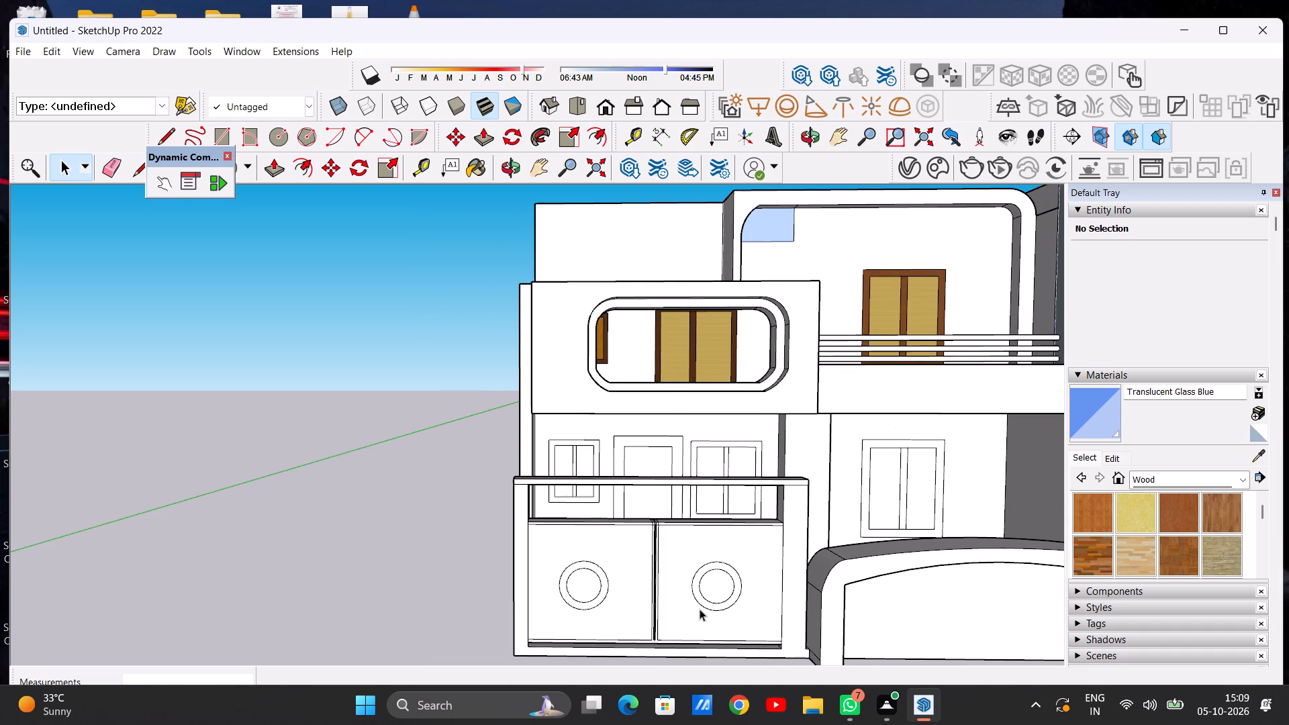
{"action": "scroll", "coordinate": [685, 612], "scroll_direction": "down", "scroll_amount": 1}
{"action": "scroll", "coordinate": [604, 640], "scroll_direction": "up", "scroll_amount": 2}
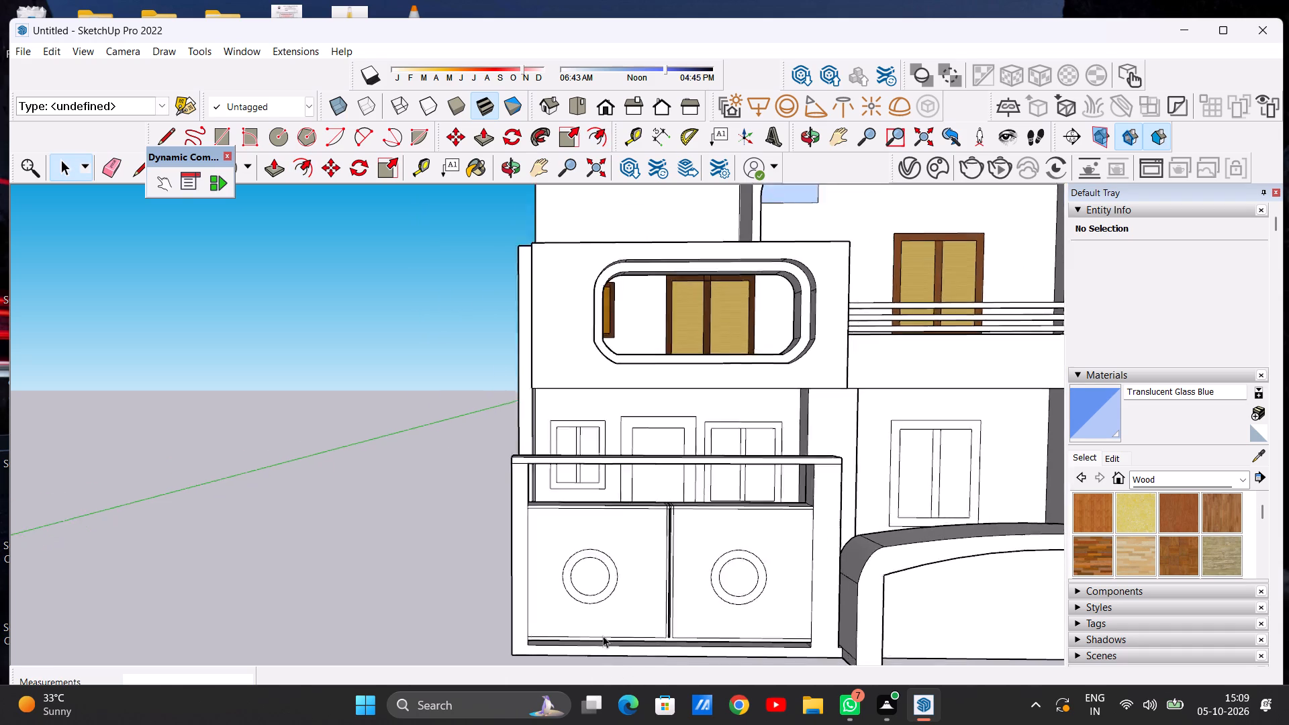
{"action": "scroll", "coordinate": [603, 636], "scroll_direction": "up", "scroll_amount": 5}
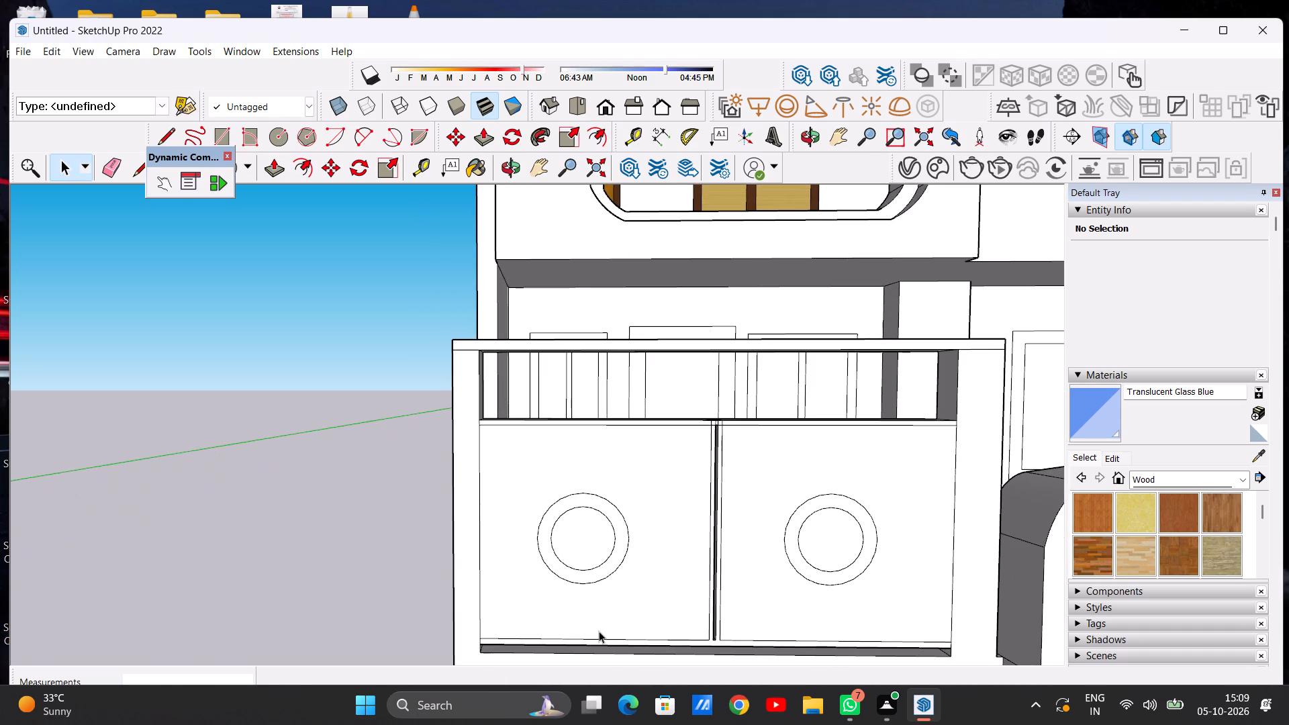
{"action": "scroll", "coordinate": [622, 619], "scroll_direction": "down", "scroll_amount": 10}
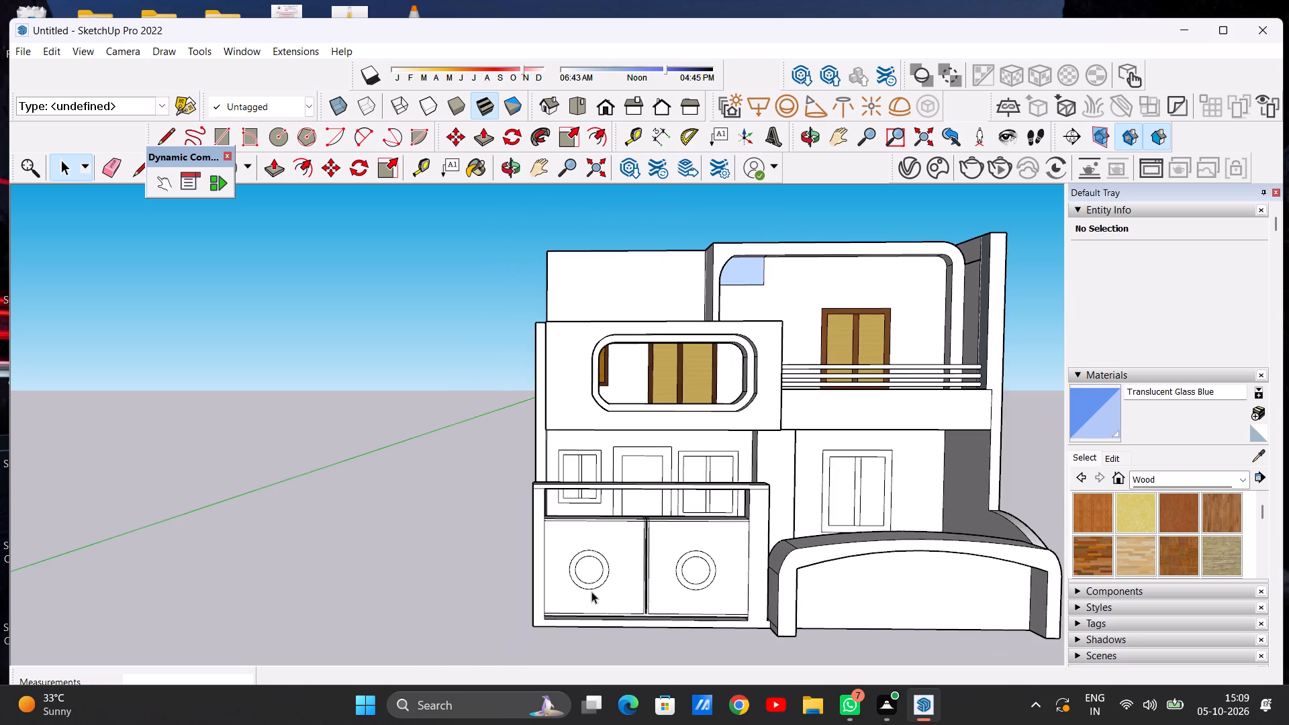
{"action": "scroll", "coordinate": [570, 604], "scroll_direction": "up", "scroll_amount": 14}
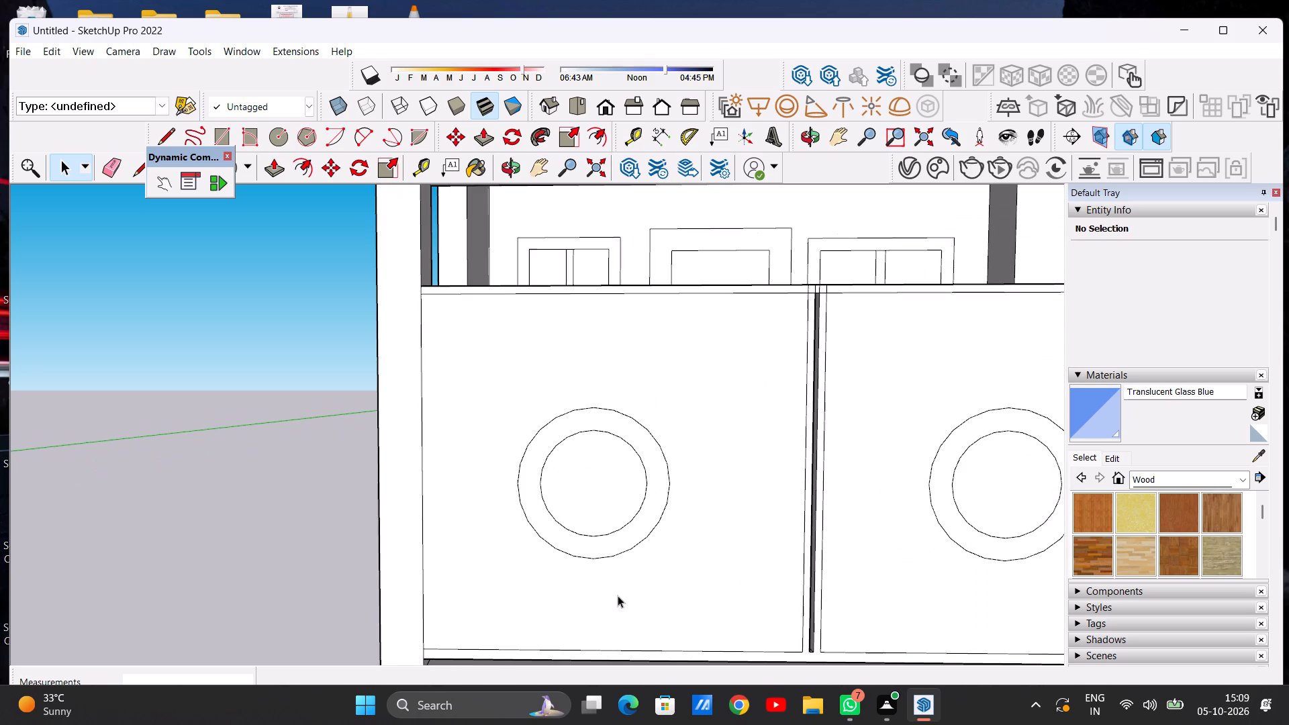
{"action": "scroll", "coordinate": [583, 583], "scroll_direction": "up", "scroll_amount": 2}
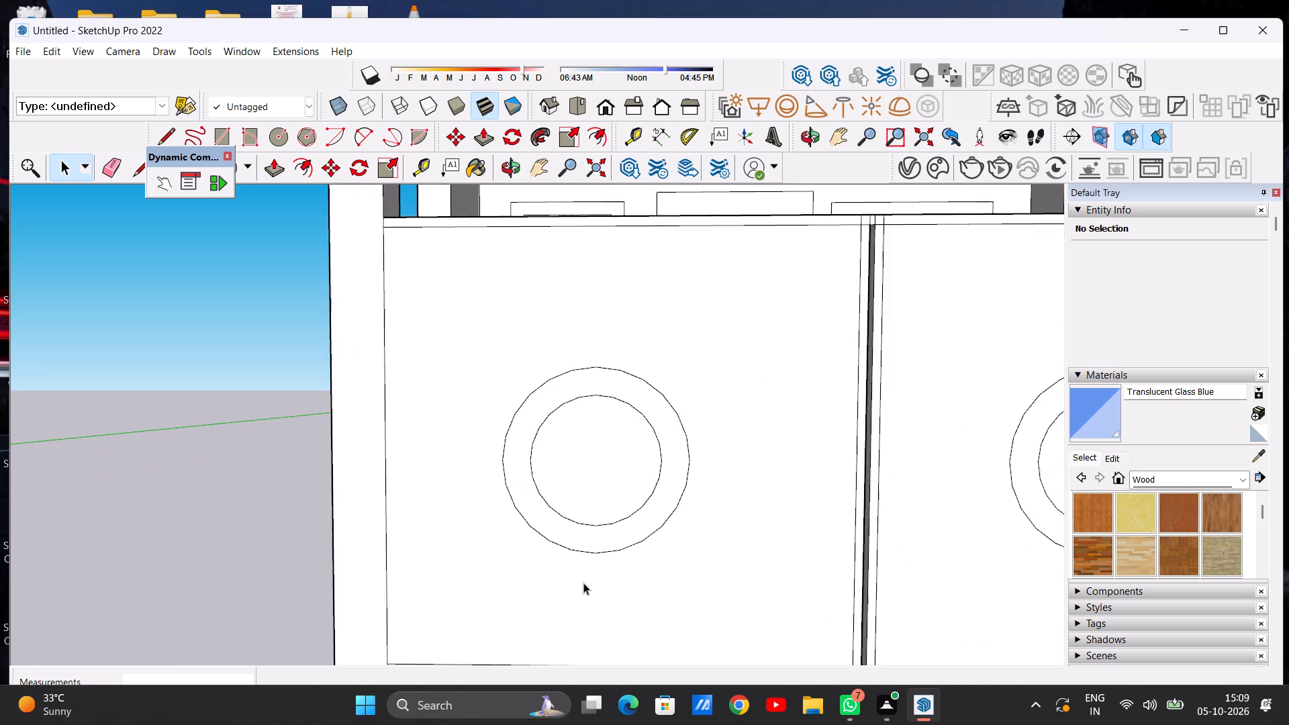
{"action": "scroll", "coordinate": [583, 583], "scroll_direction": "up", "scroll_amount": 1}
{"action": "key", "text": "l"}
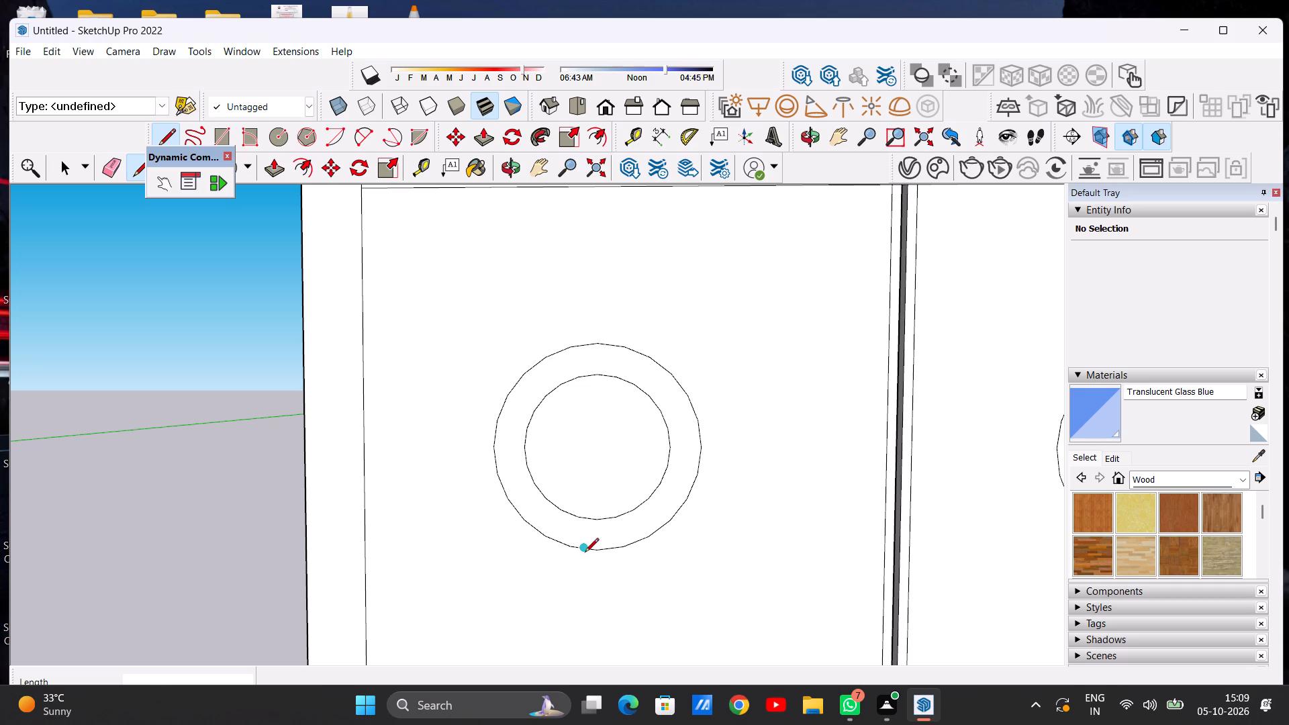
{"action": "left_click", "coordinate": [585, 553]}
{"action": "scroll", "coordinate": [599, 592], "scroll_direction": "down", "scroll_amount": 9}
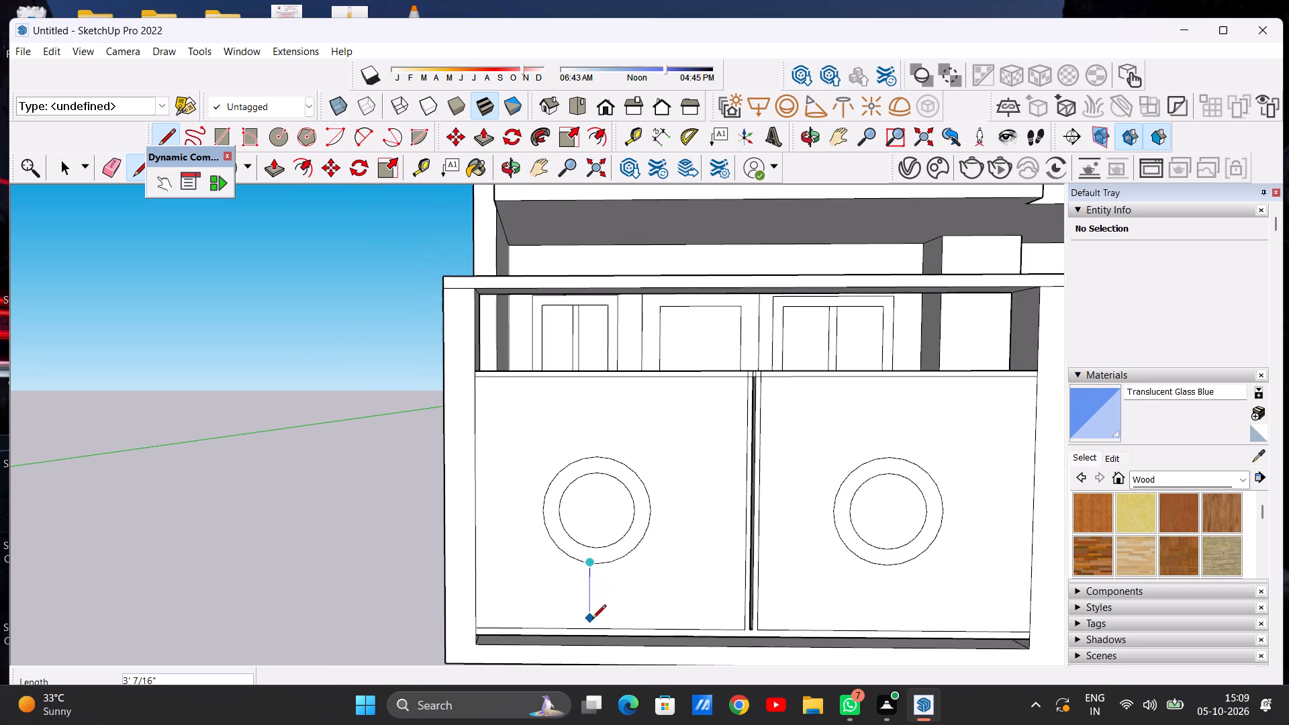
{"action": "scroll", "coordinate": [592, 627], "scroll_direction": "up", "scroll_amount": 6}
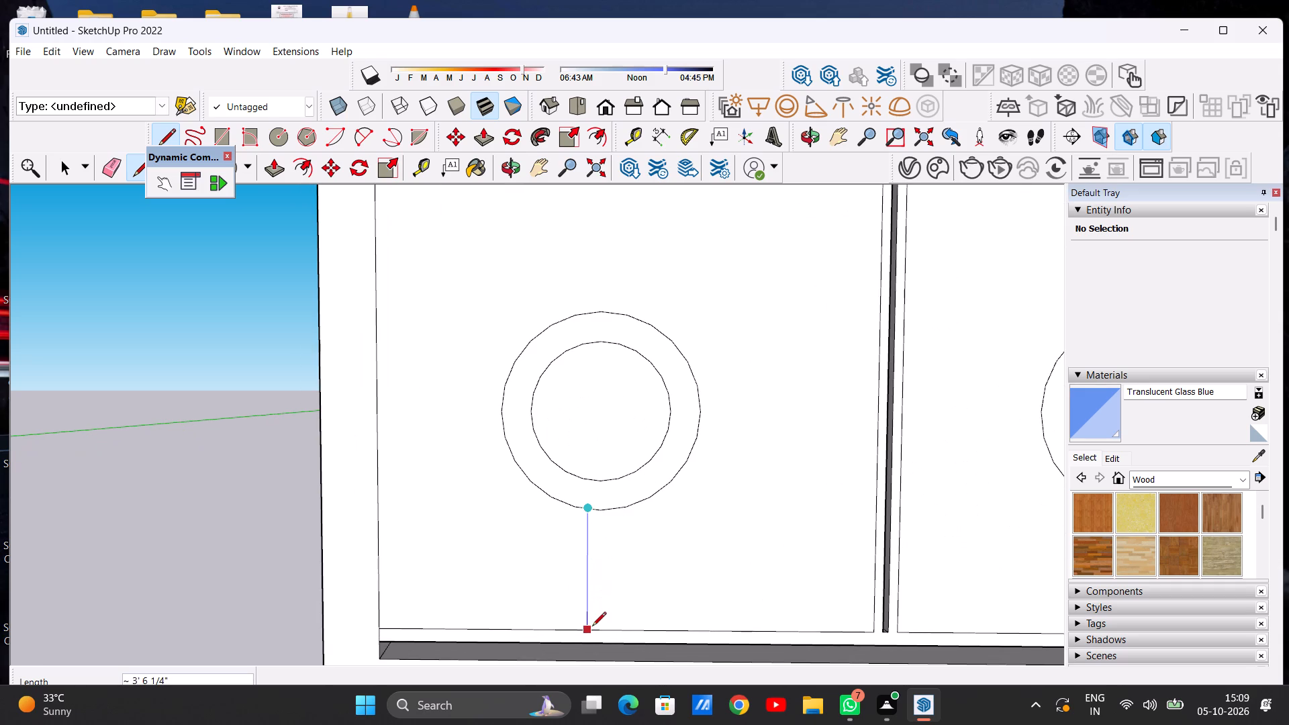
{"action": "left_click", "coordinate": [592, 627]}
{"action": "left_click", "coordinate": [599, 514]}
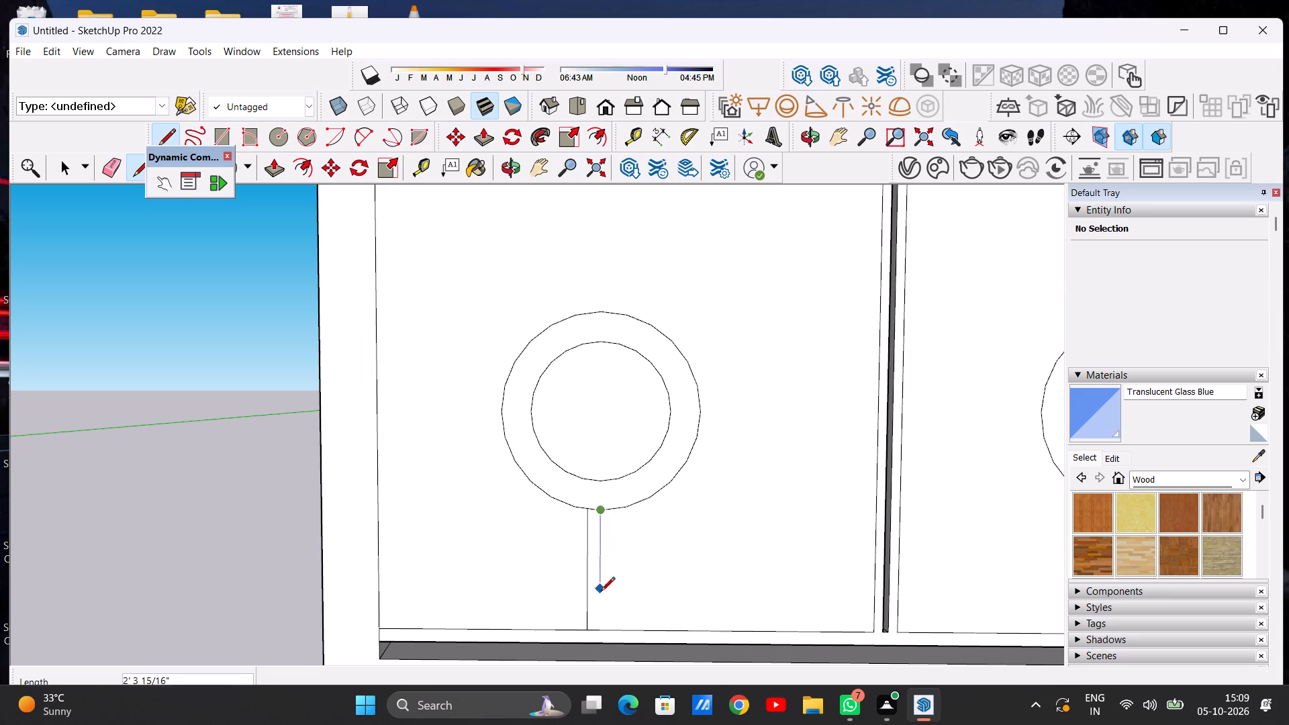
{"action": "left_click", "coordinate": [606, 626]}
{"action": "key", "text": "space"}
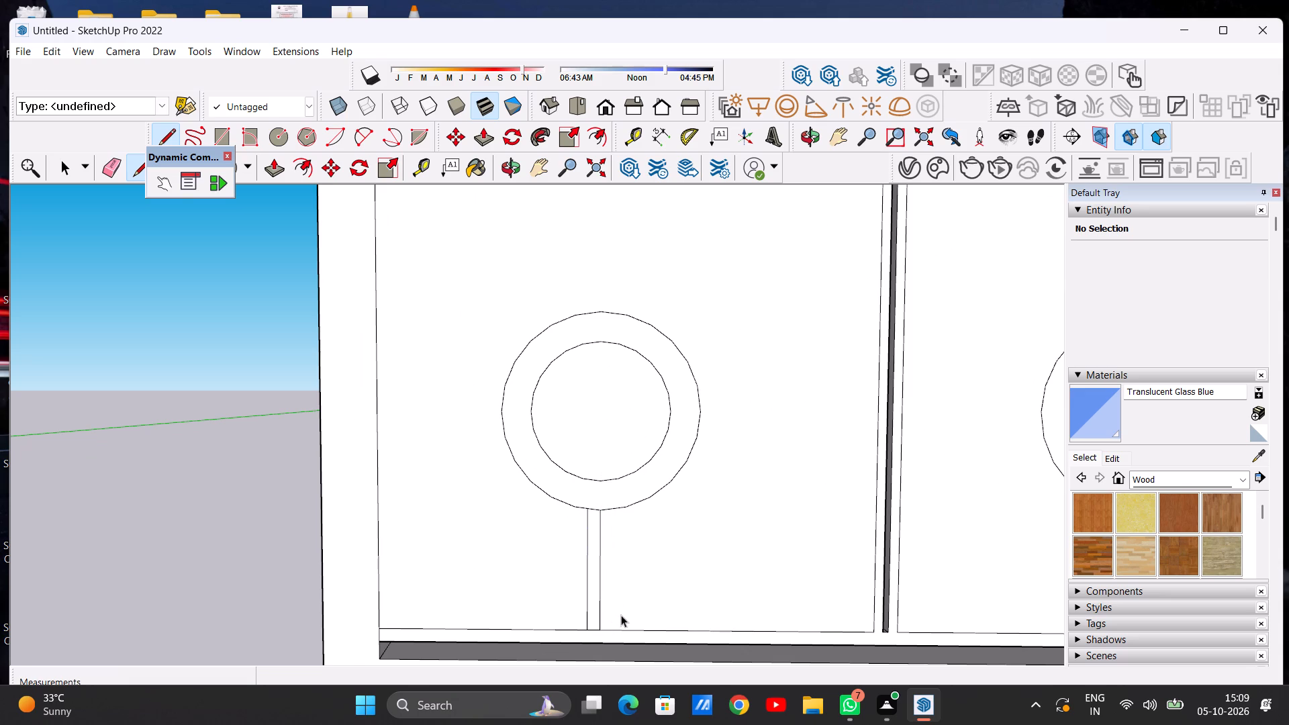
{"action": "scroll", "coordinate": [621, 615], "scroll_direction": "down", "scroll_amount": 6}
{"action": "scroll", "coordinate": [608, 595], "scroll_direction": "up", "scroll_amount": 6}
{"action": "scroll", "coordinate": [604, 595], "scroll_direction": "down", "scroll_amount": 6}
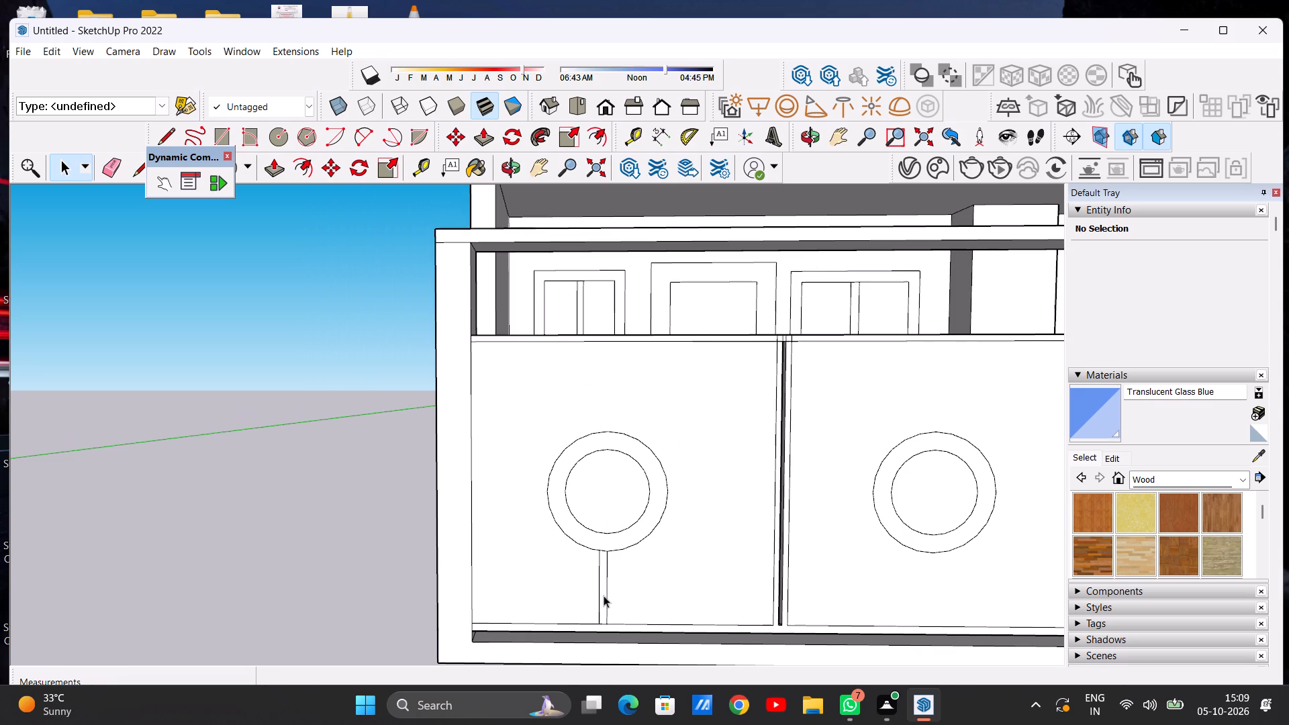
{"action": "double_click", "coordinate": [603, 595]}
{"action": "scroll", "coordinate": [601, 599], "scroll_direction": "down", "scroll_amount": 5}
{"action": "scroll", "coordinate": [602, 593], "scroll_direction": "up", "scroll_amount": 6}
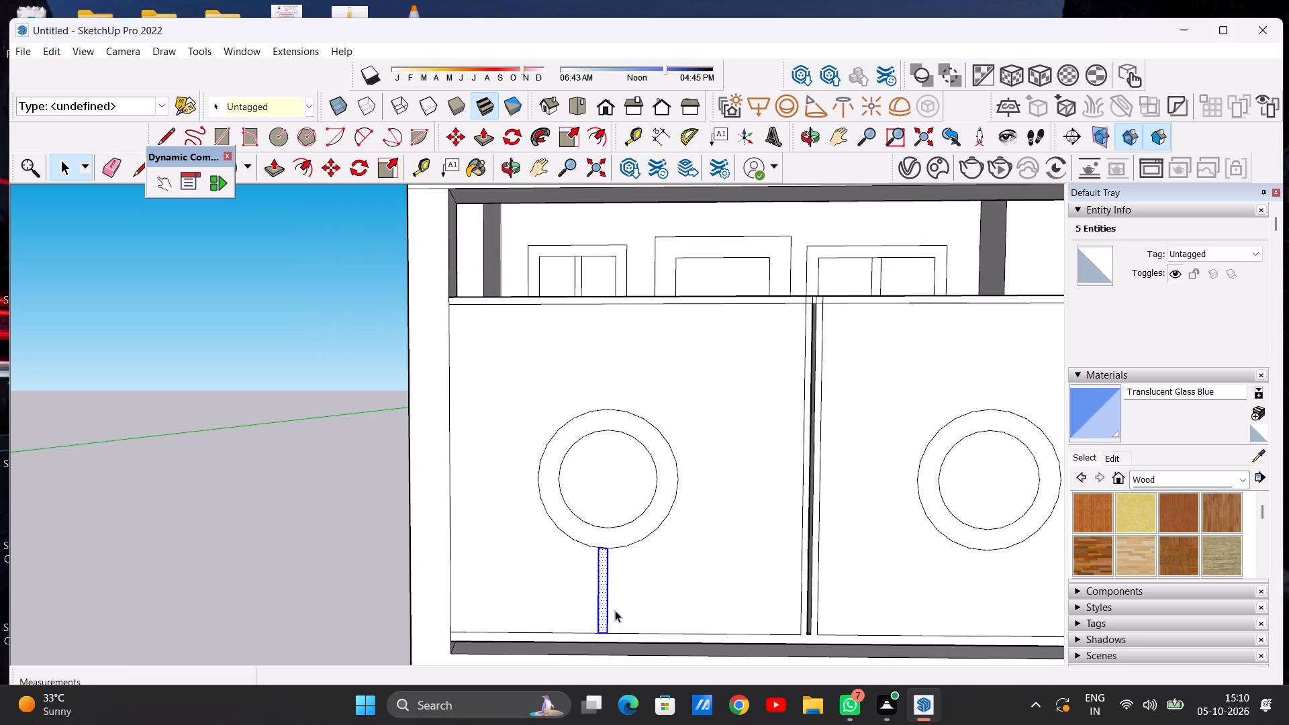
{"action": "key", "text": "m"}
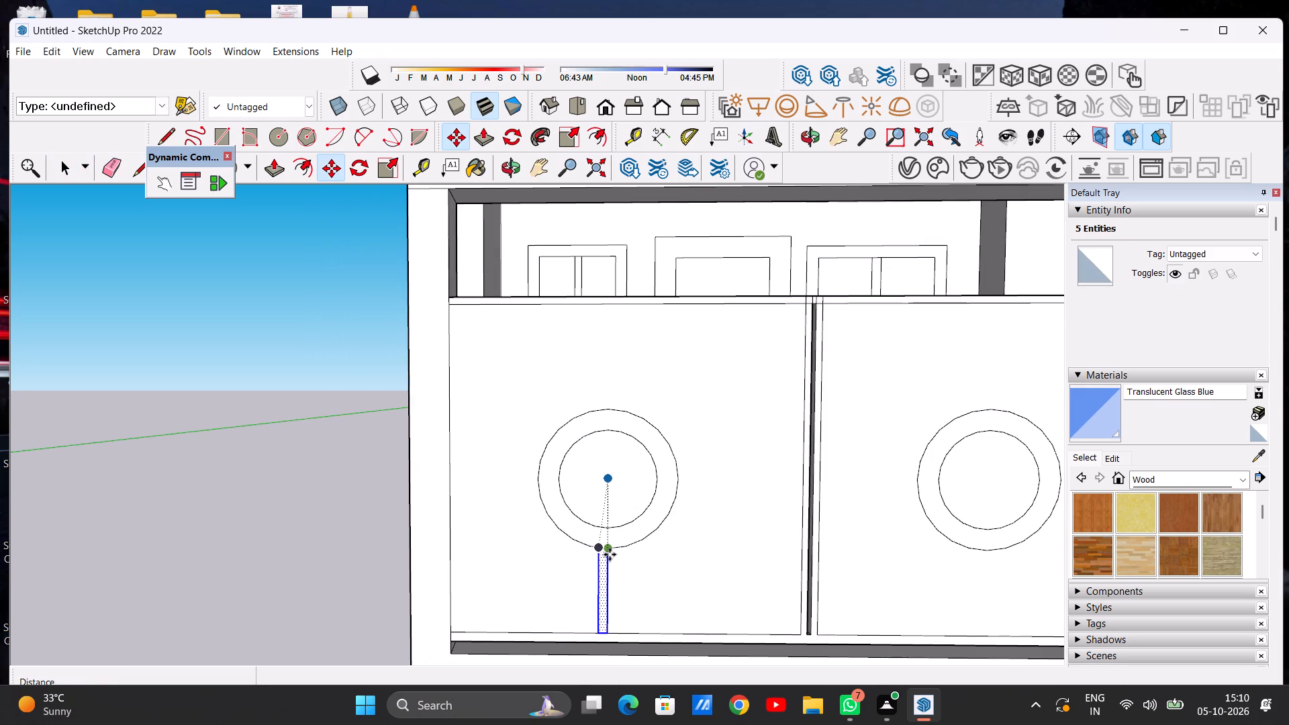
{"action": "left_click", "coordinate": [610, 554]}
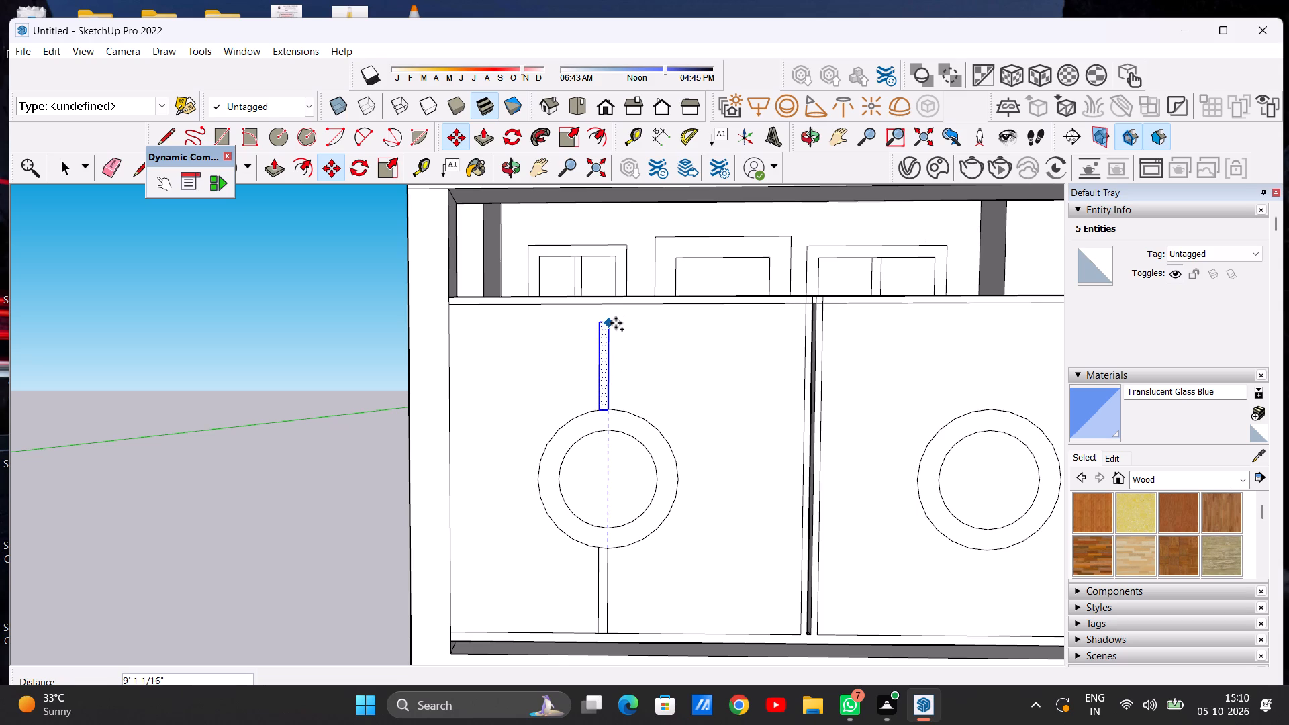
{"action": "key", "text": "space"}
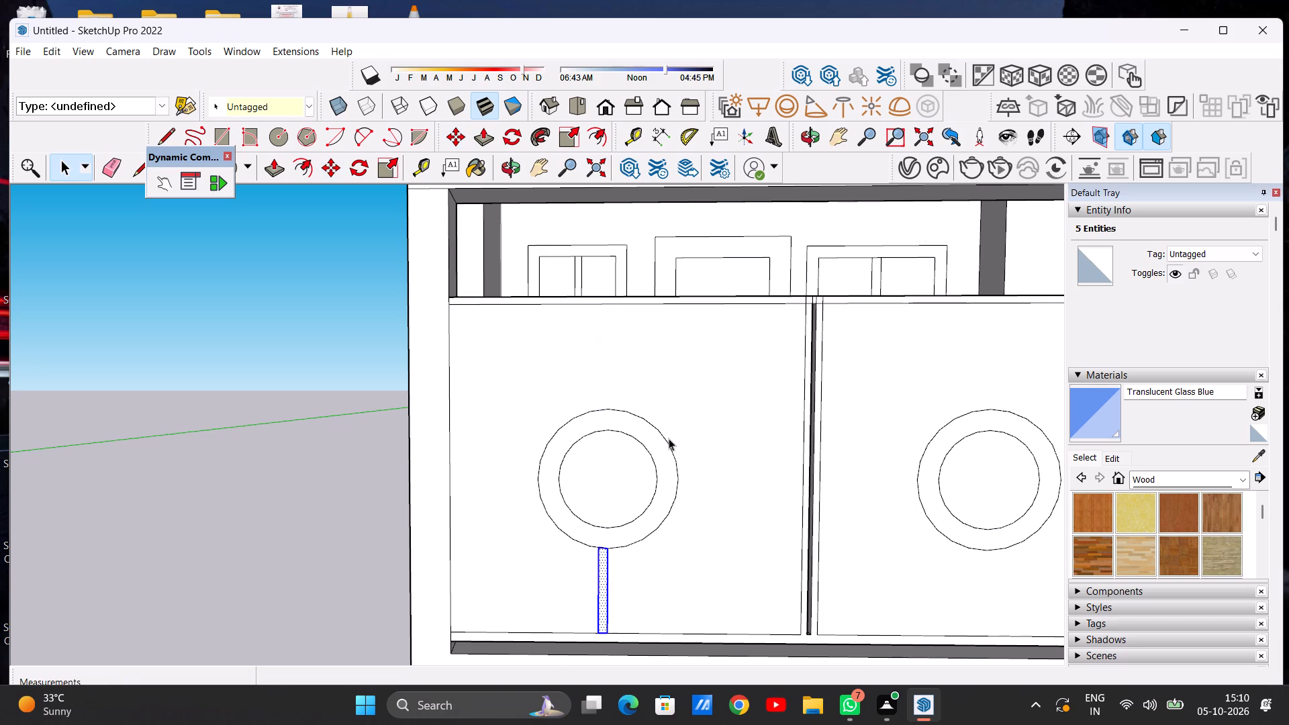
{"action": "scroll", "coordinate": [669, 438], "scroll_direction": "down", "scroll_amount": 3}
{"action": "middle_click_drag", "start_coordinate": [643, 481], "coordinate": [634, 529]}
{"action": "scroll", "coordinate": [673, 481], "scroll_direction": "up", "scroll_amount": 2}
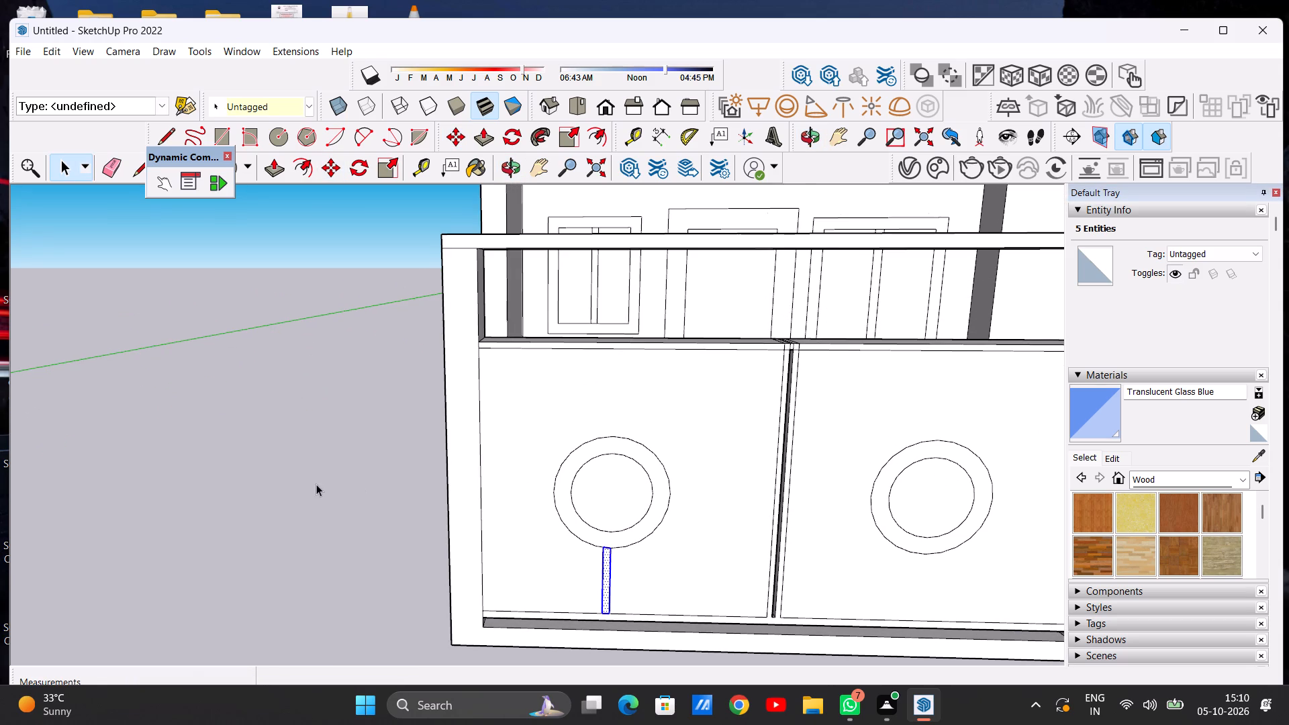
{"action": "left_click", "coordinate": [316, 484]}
Draw two closely spaced vertical lines, about 4' 3" long, from the left panel's ring up to the panel's top edge line.
{"action": "scroll", "coordinate": [548, 452], "scroll_direction": "up", "scroll_amount": 7}
{"action": "scroll", "coordinate": [553, 448], "scroll_direction": "down", "scroll_amount": 6}
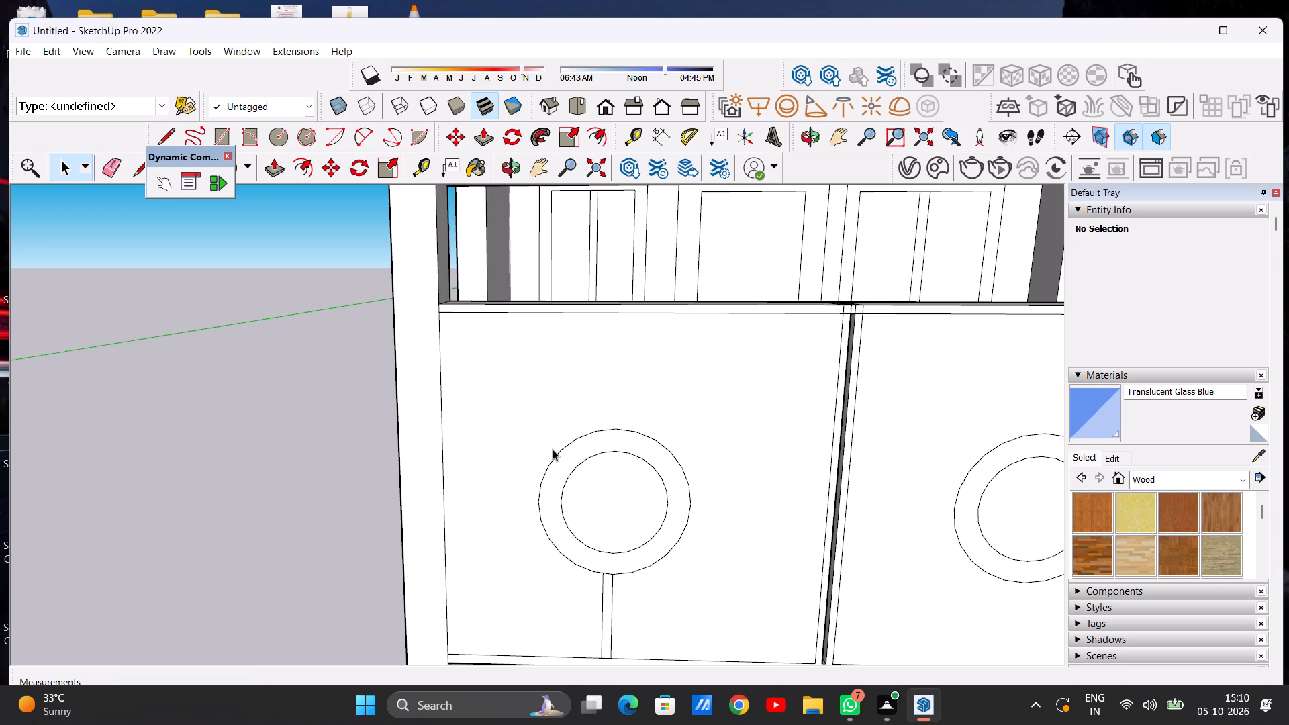
{"action": "middle_click_drag", "start_coordinate": [568, 471], "coordinate": [626, 468]}
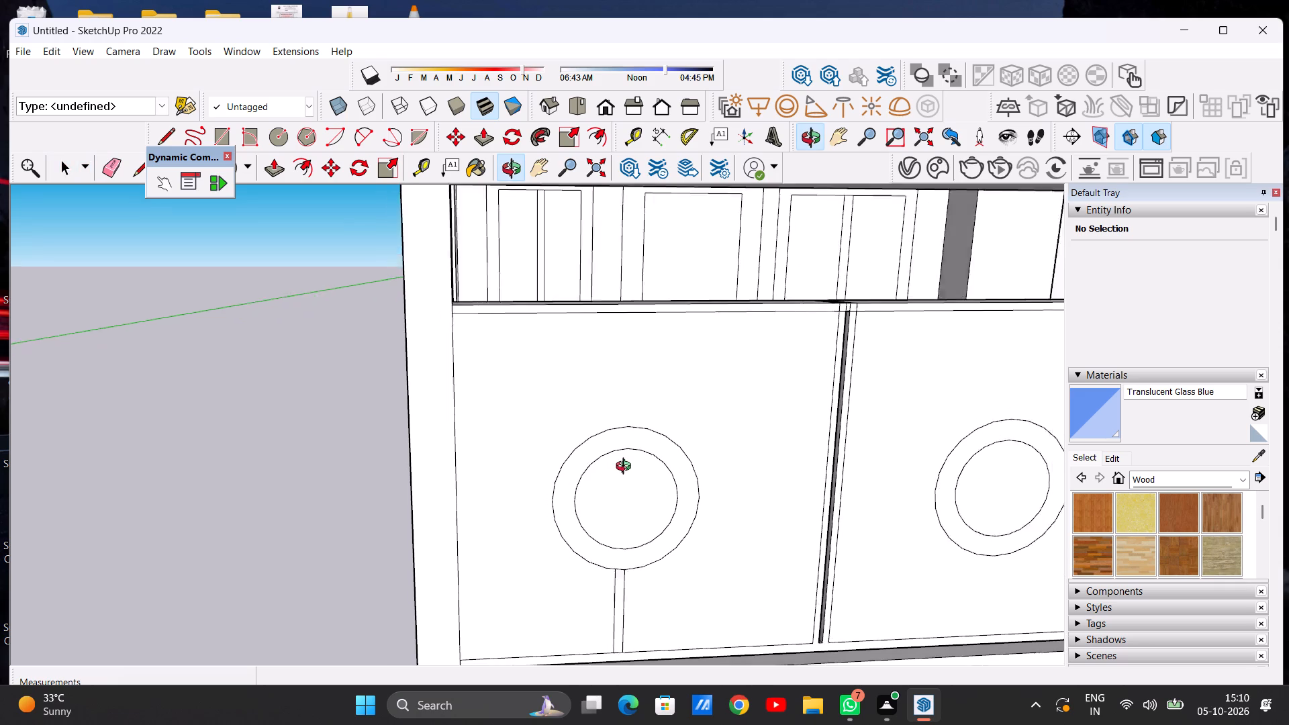
{"action": "middle_click_drag", "start_coordinate": [626, 468], "coordinate": [621, 461]}
{"action": "left_click", "coordinate": [600, 103]}
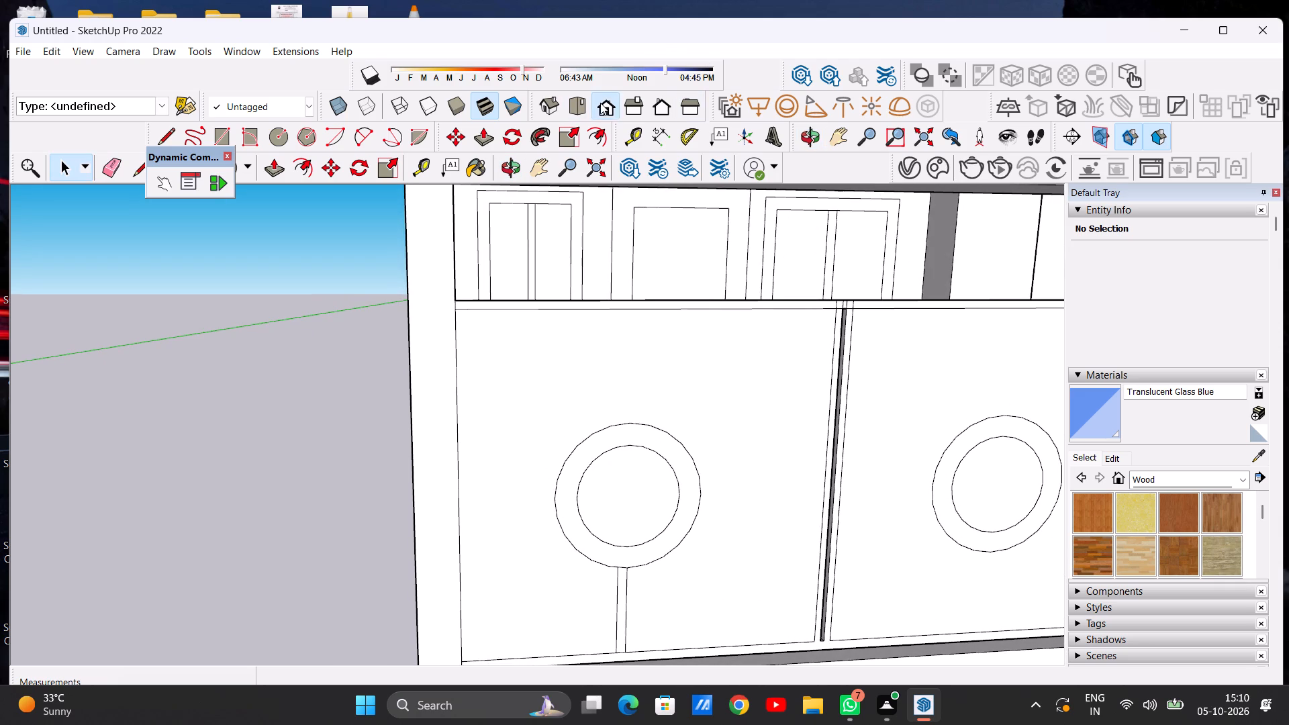
{"action": "scroll", "coordinate": [598, 412], "scroll_direction": "down", "scroll_amount": 8}
{"action": "scroll", "coordinate": [373, 437], "scroll_direction": "up", "scroll_amount": 9}
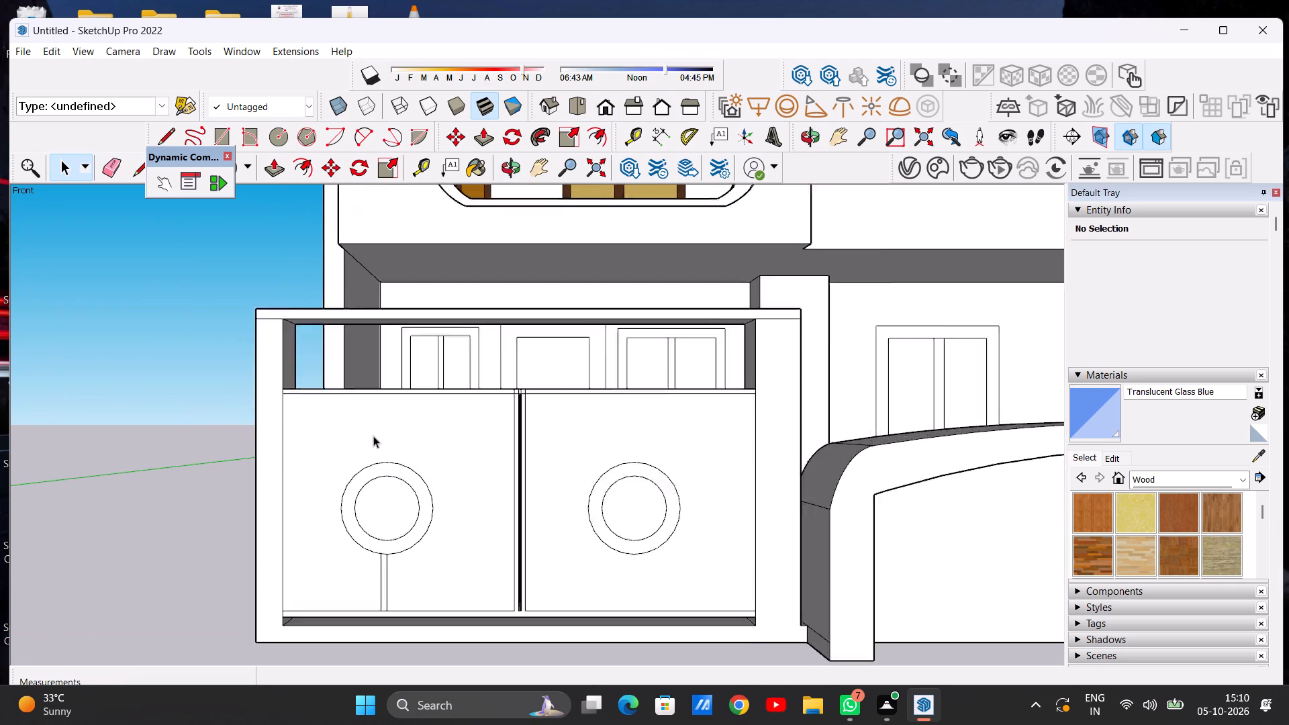
{"action": "scroll", "coordinate": [373, 436], "scroll_direction": "up", "scroll_amount": 5}
{"action": "key", "text": "l"}
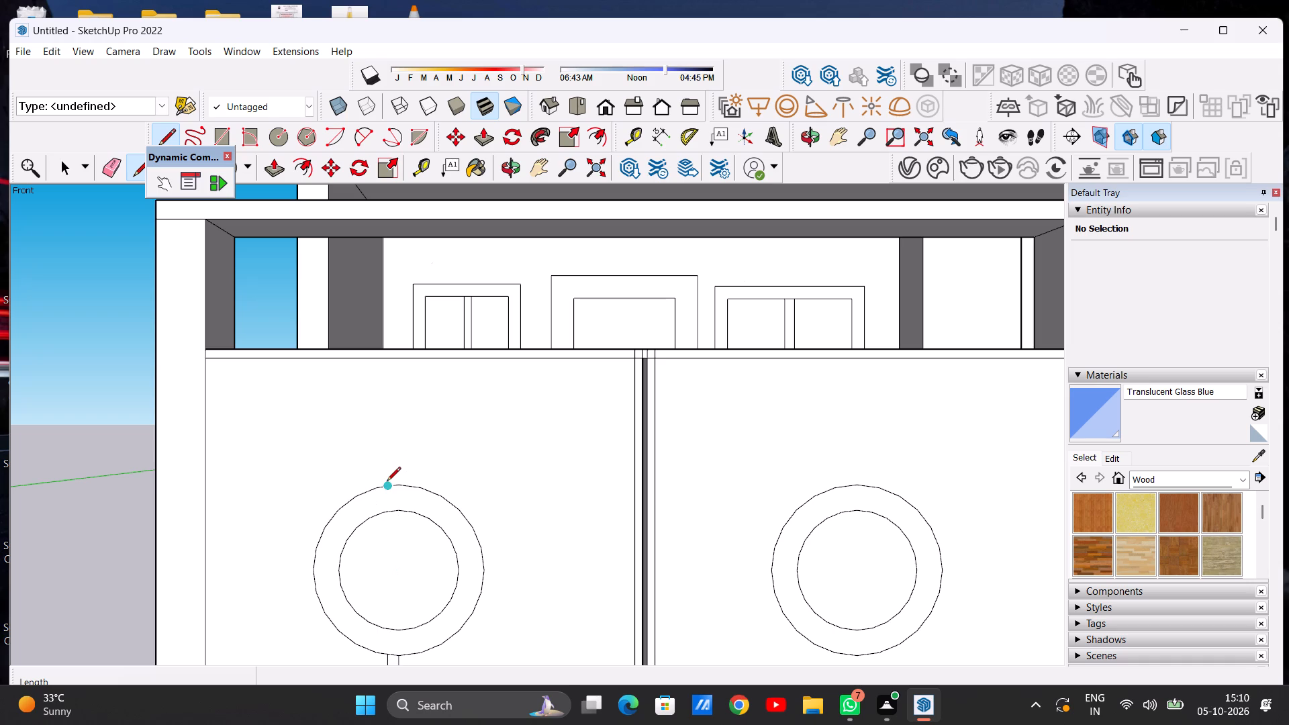
{"action": "left_click", "coordinate": [387, 482]}
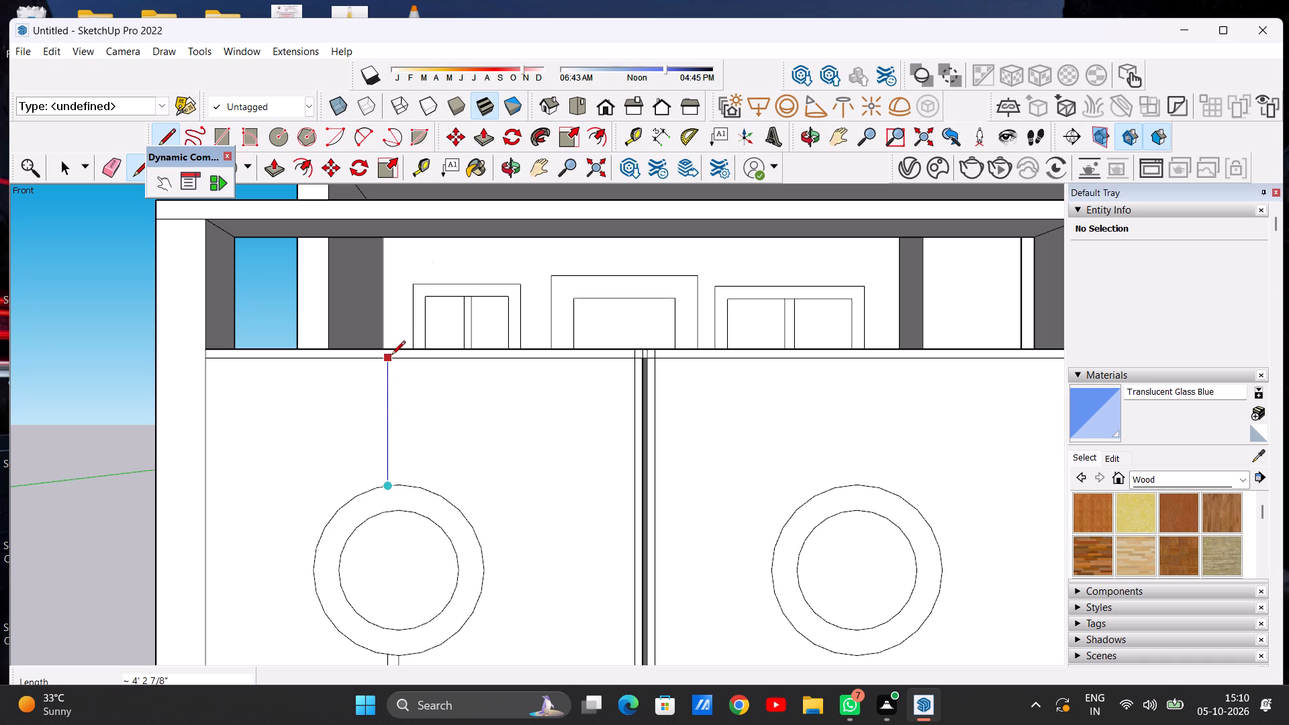
{"action": "left_click", "coordinate": [391, 356]}
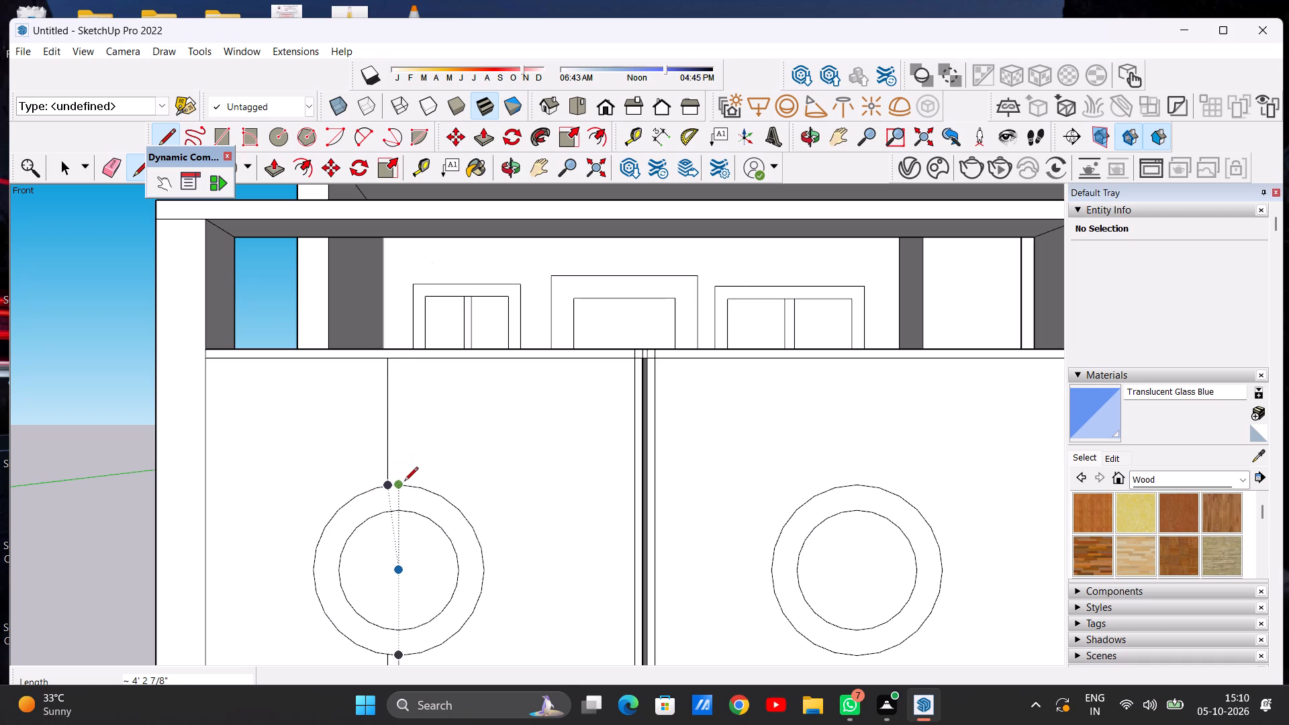
{"action": "left_click", "coordinate": [401, 483]}
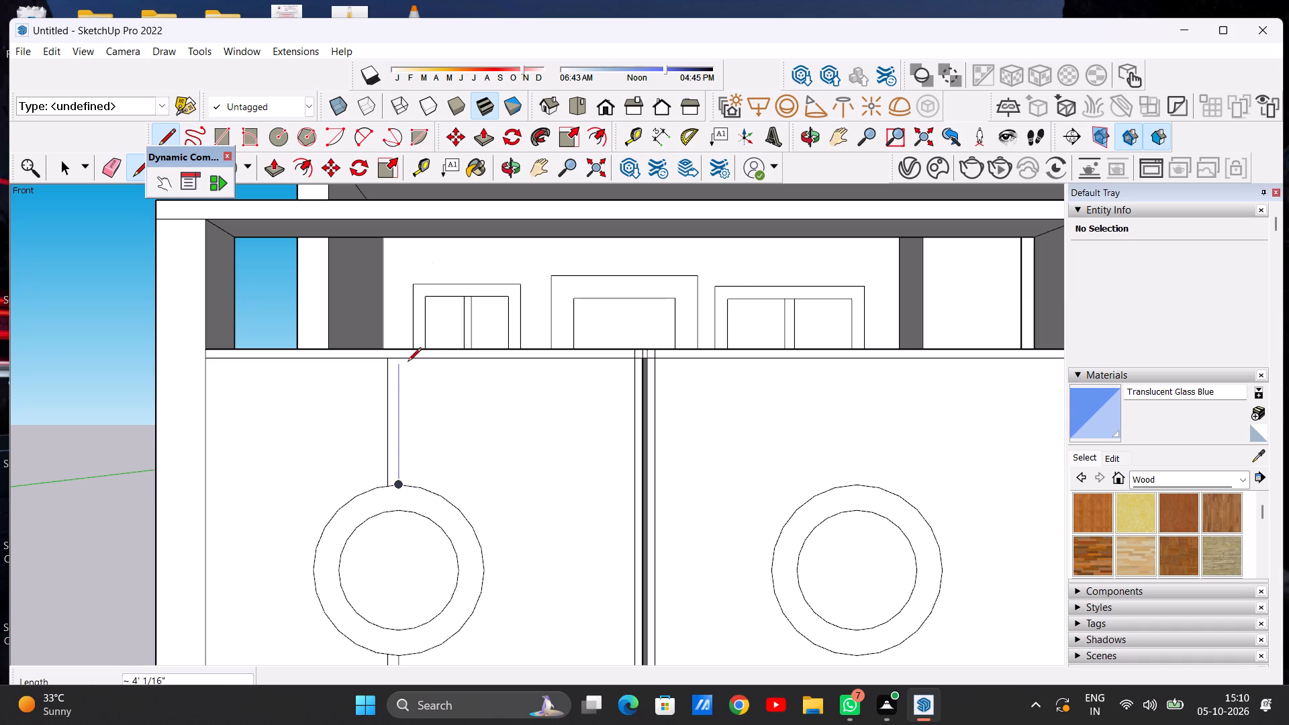
{"action": "left_click", "coordinate": [403, 358]}
Draw two closely spaced horizontal lines, about 4' 11" long, from the left panel's ring to the panel's inner edge beside the gate's centre gap.
{"action": "scroll", "coordinate": [486, 516], "scroll_direction": "down", "scroll_amount": 9}
{"action": "scroll", "coordinate": [493, 534], "scroll_direction": "up", "scroll_amount": 6}
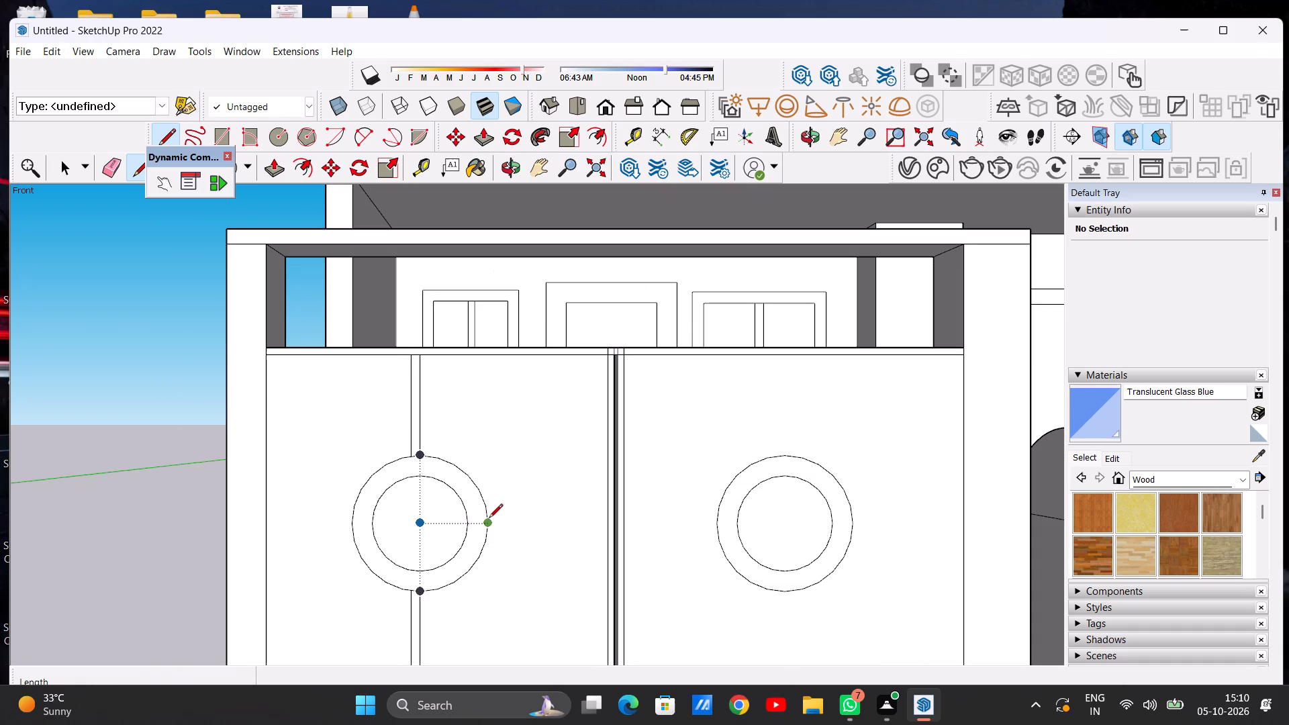
{"action": "left_click", "coordinate": [489, 519]}
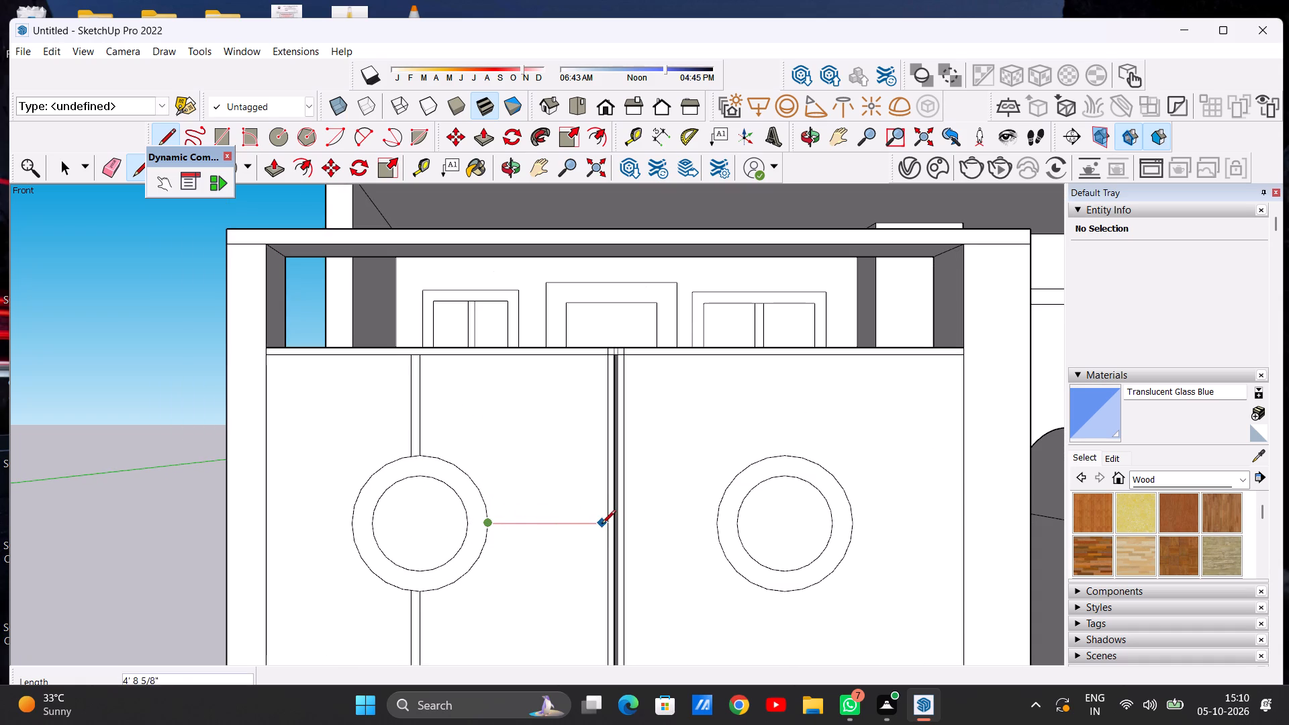
{"action": "left_click", "coordinate": [606, 526]}
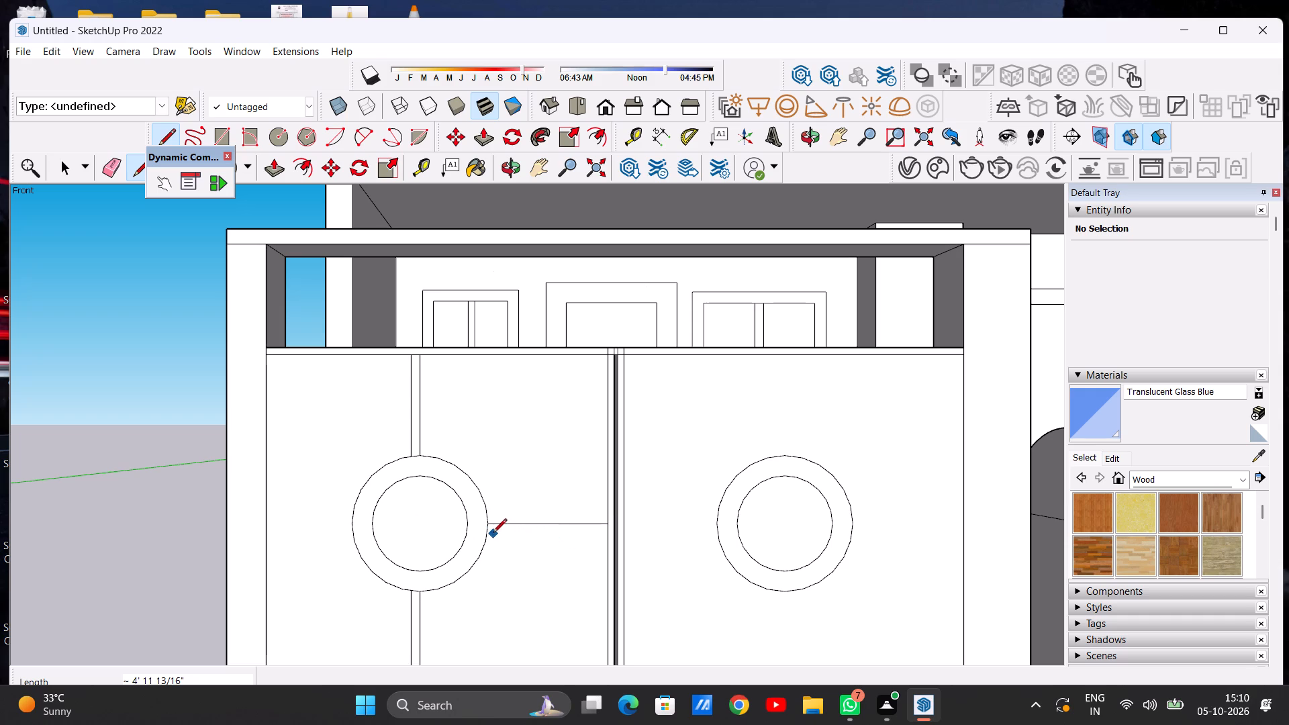
{"action": "scroll", "coordinate": [487, 552], "scroll_direction": "up", "scroll_amount": 11}
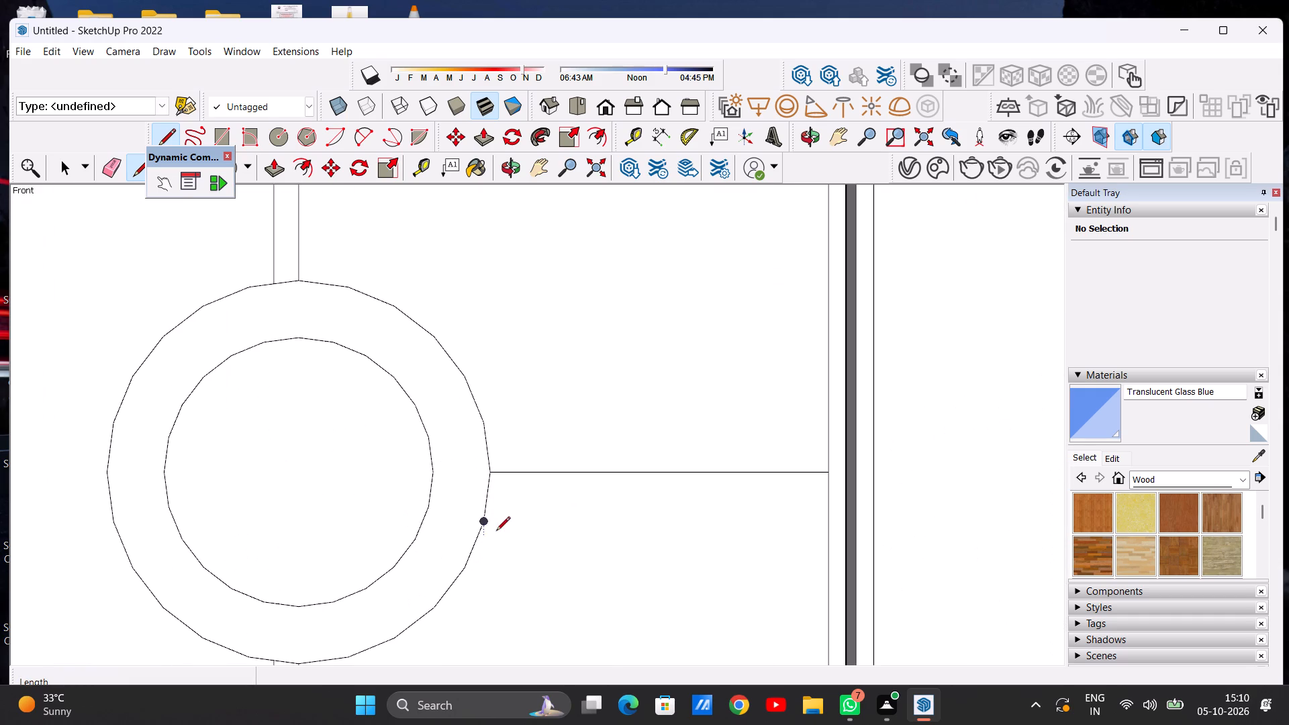
{"action": "left_click", "coordinate": [487, 502]}
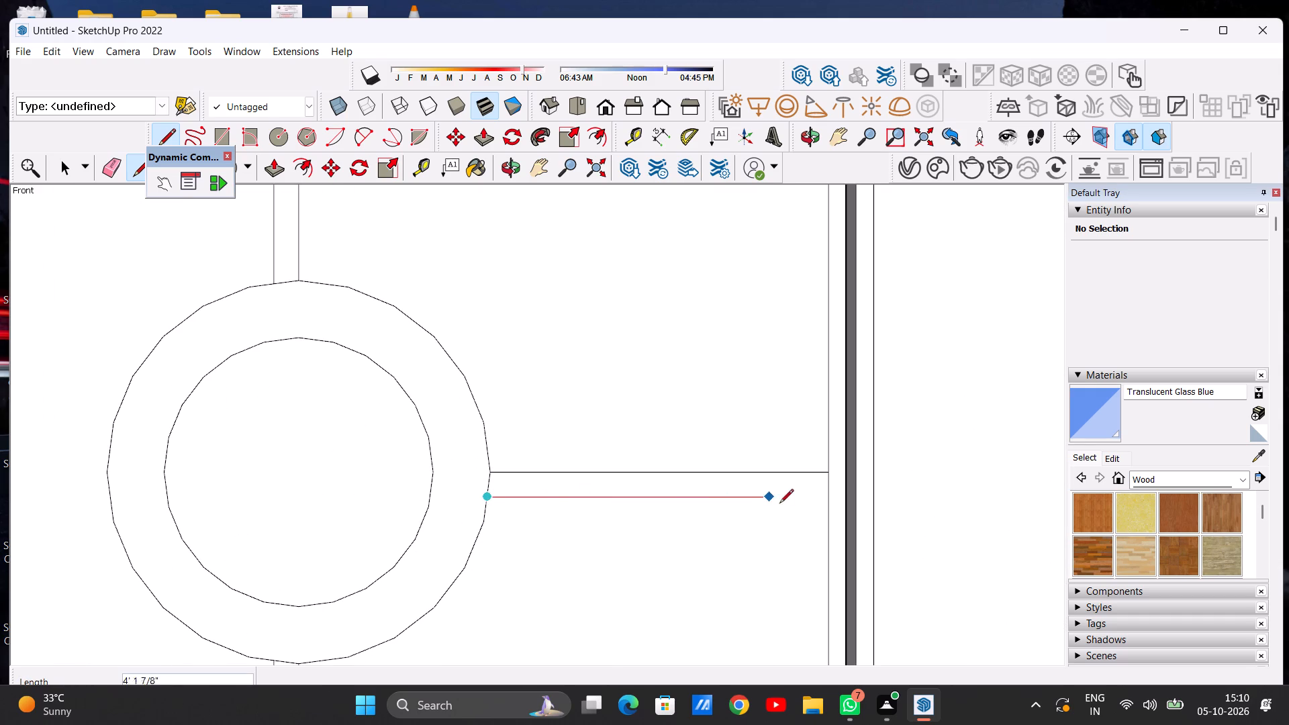
{"action": "left_click", "coordinate": [829, 501]}
{"action": "key", "text": "space"}
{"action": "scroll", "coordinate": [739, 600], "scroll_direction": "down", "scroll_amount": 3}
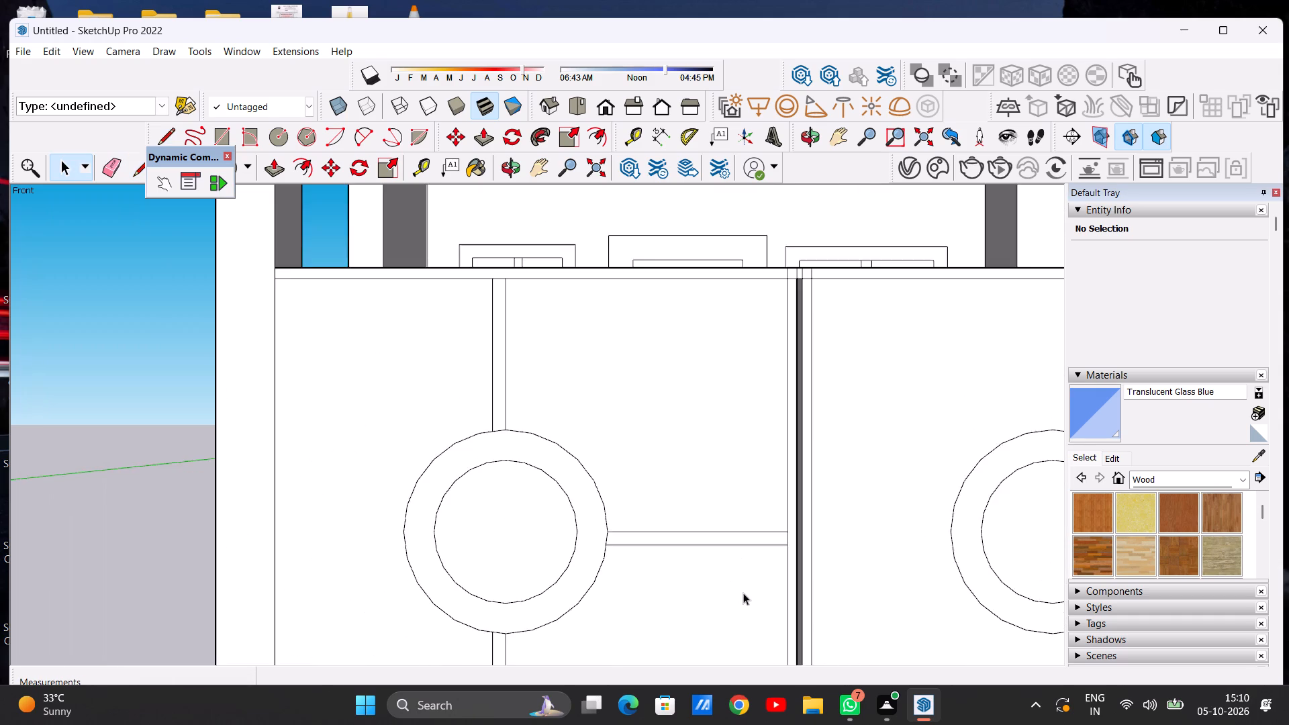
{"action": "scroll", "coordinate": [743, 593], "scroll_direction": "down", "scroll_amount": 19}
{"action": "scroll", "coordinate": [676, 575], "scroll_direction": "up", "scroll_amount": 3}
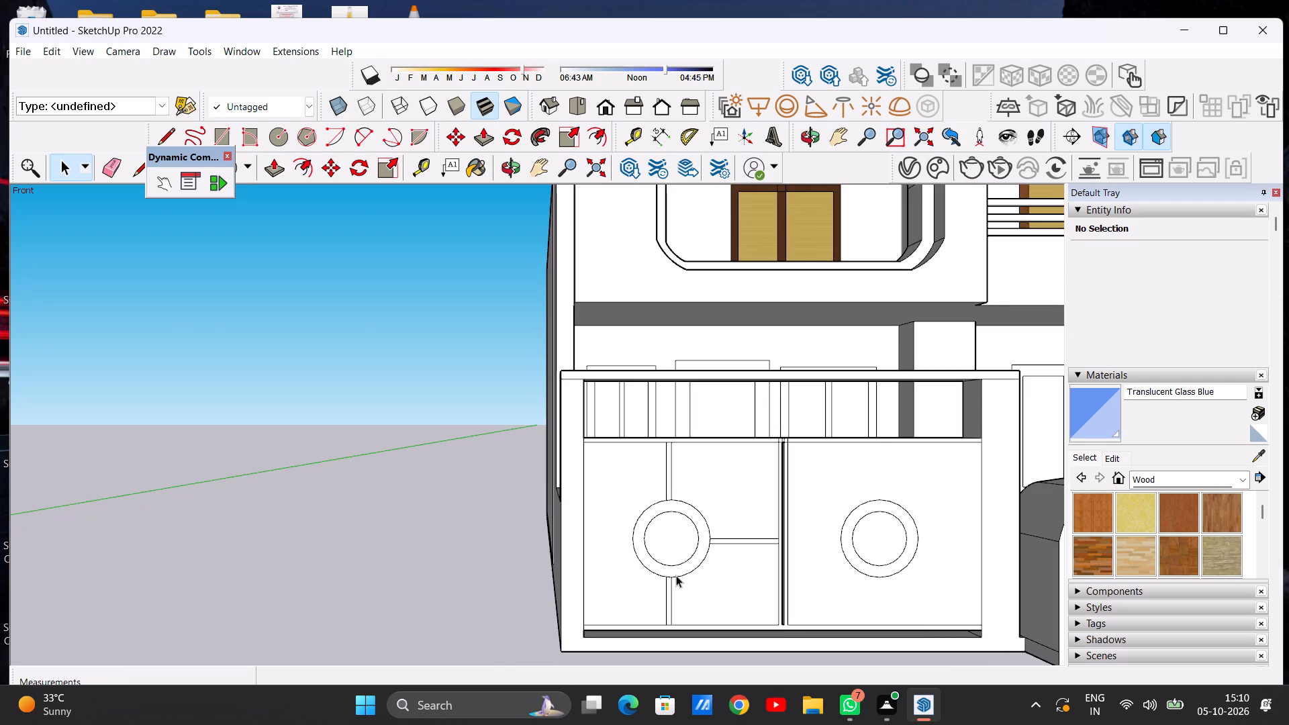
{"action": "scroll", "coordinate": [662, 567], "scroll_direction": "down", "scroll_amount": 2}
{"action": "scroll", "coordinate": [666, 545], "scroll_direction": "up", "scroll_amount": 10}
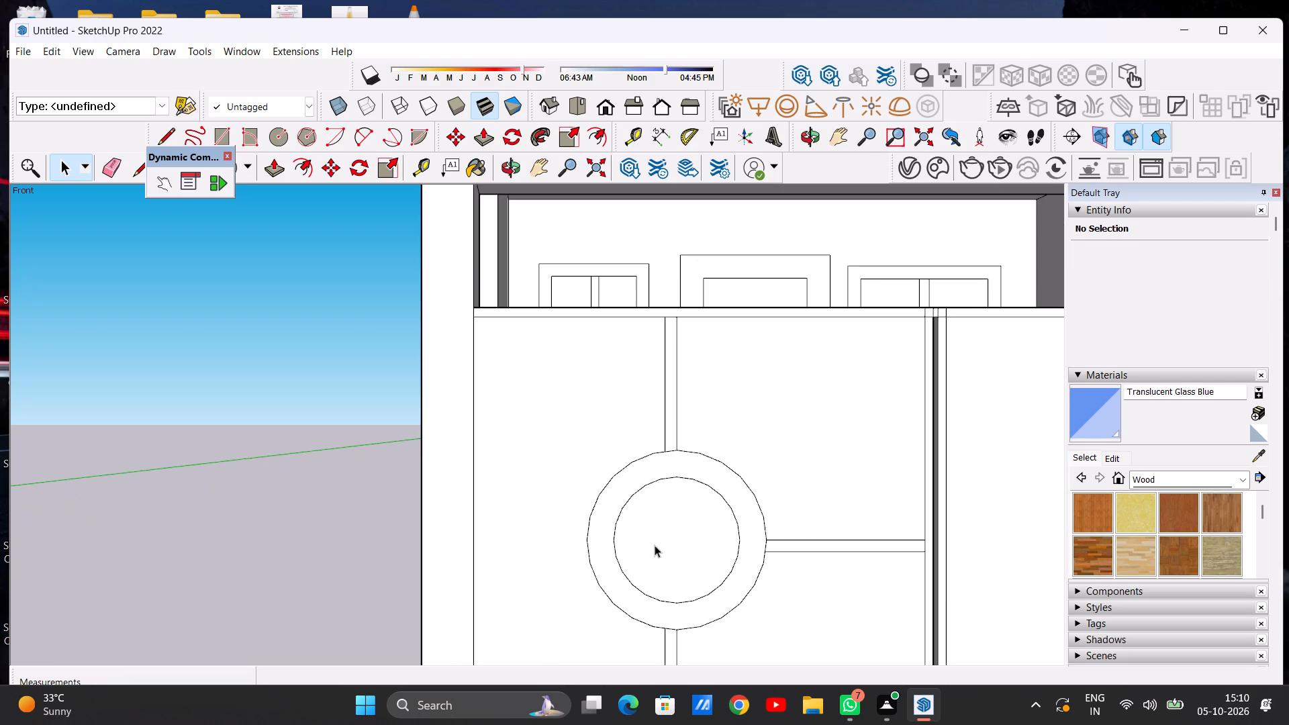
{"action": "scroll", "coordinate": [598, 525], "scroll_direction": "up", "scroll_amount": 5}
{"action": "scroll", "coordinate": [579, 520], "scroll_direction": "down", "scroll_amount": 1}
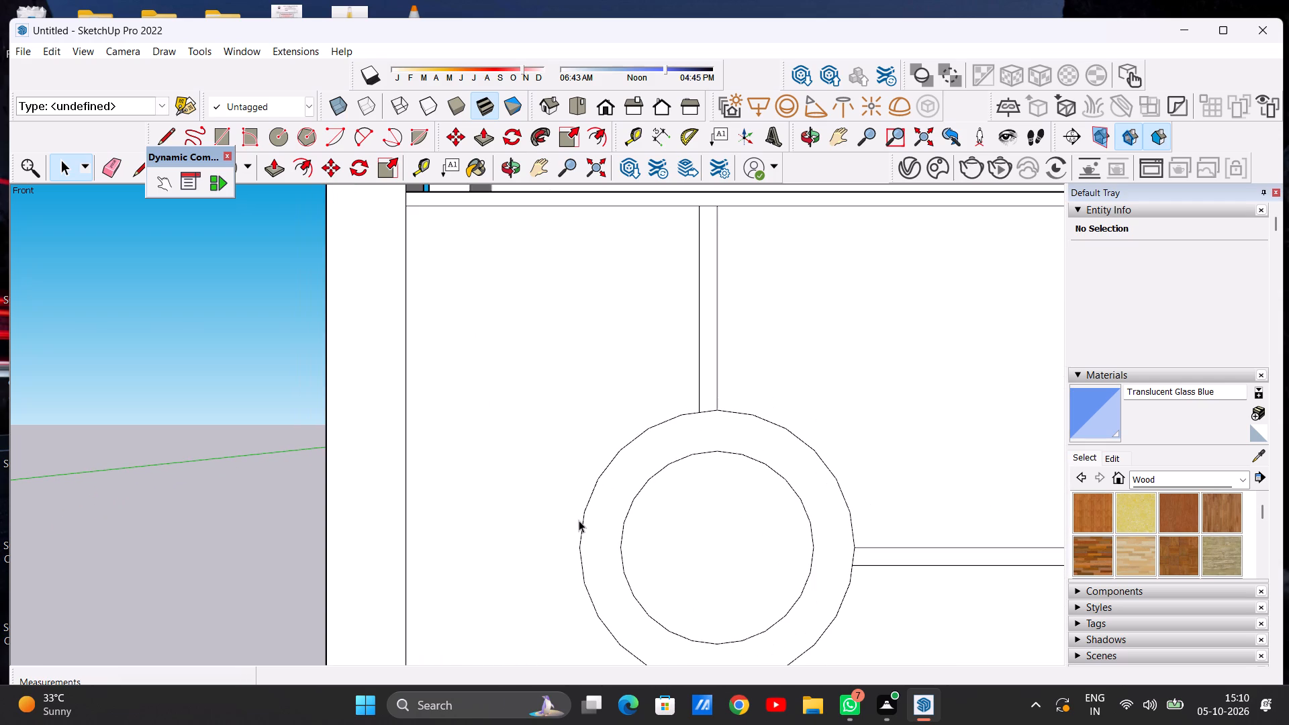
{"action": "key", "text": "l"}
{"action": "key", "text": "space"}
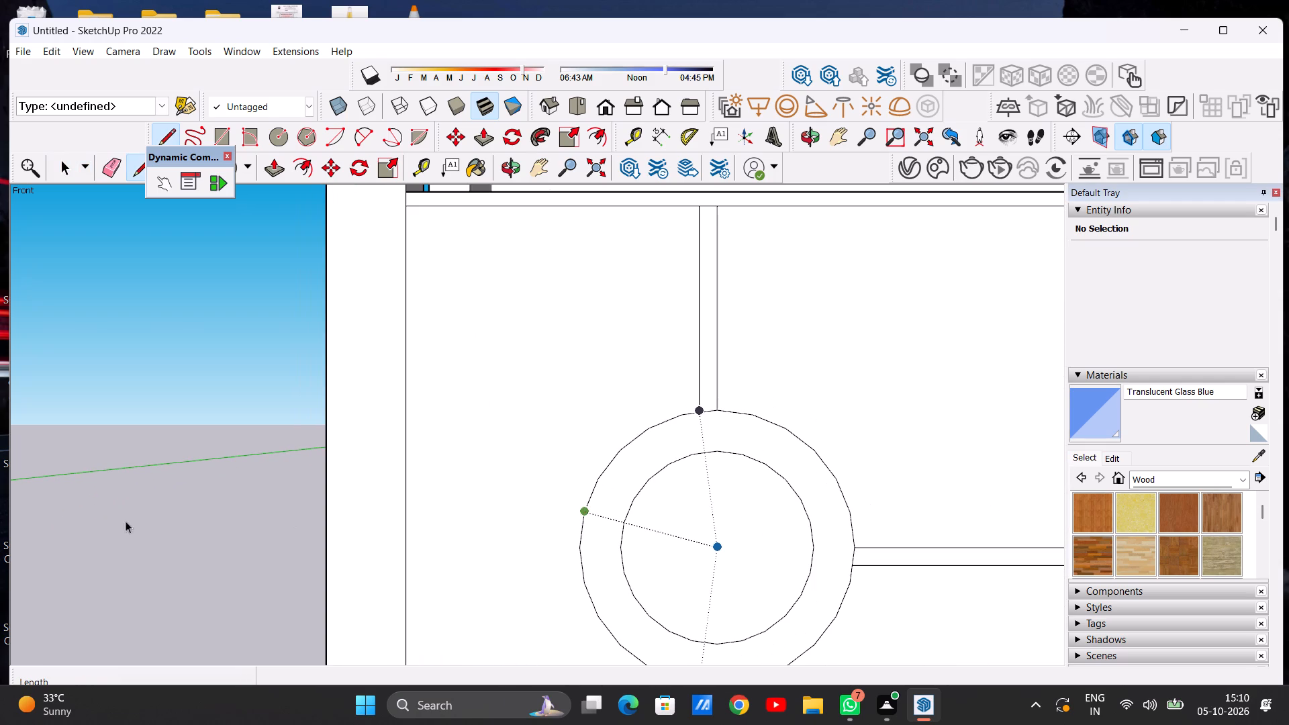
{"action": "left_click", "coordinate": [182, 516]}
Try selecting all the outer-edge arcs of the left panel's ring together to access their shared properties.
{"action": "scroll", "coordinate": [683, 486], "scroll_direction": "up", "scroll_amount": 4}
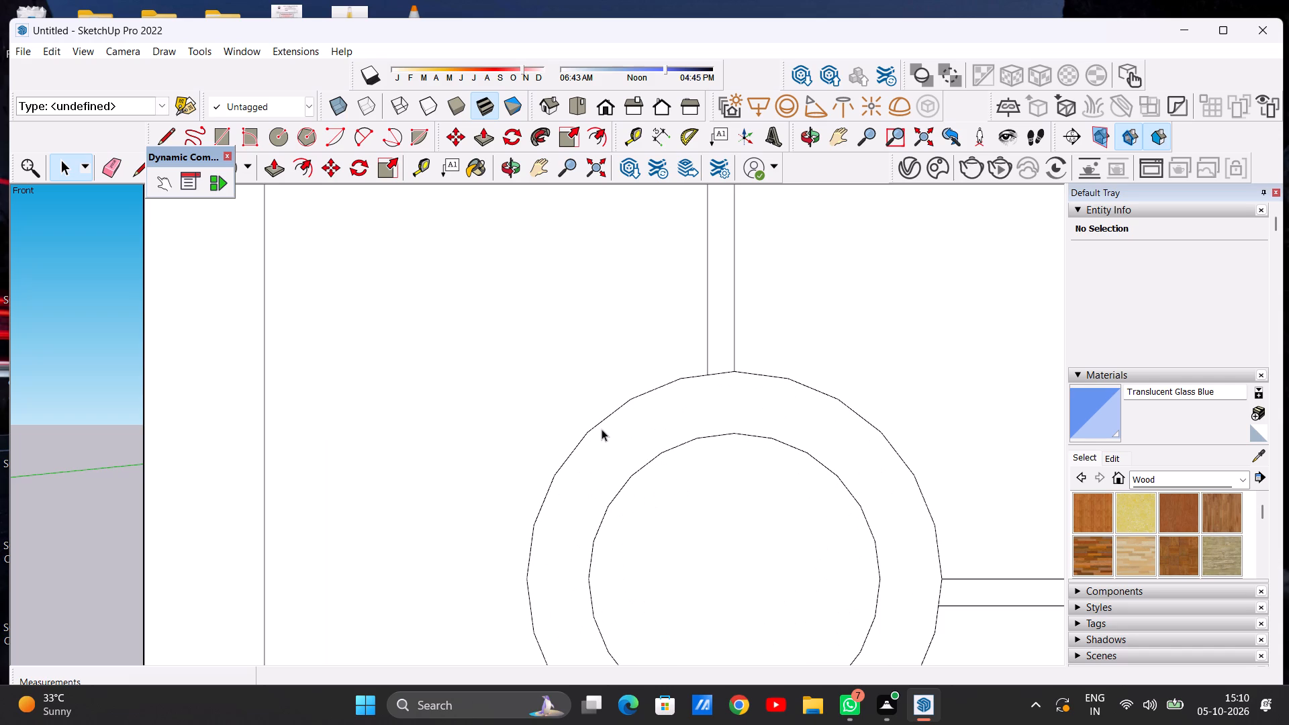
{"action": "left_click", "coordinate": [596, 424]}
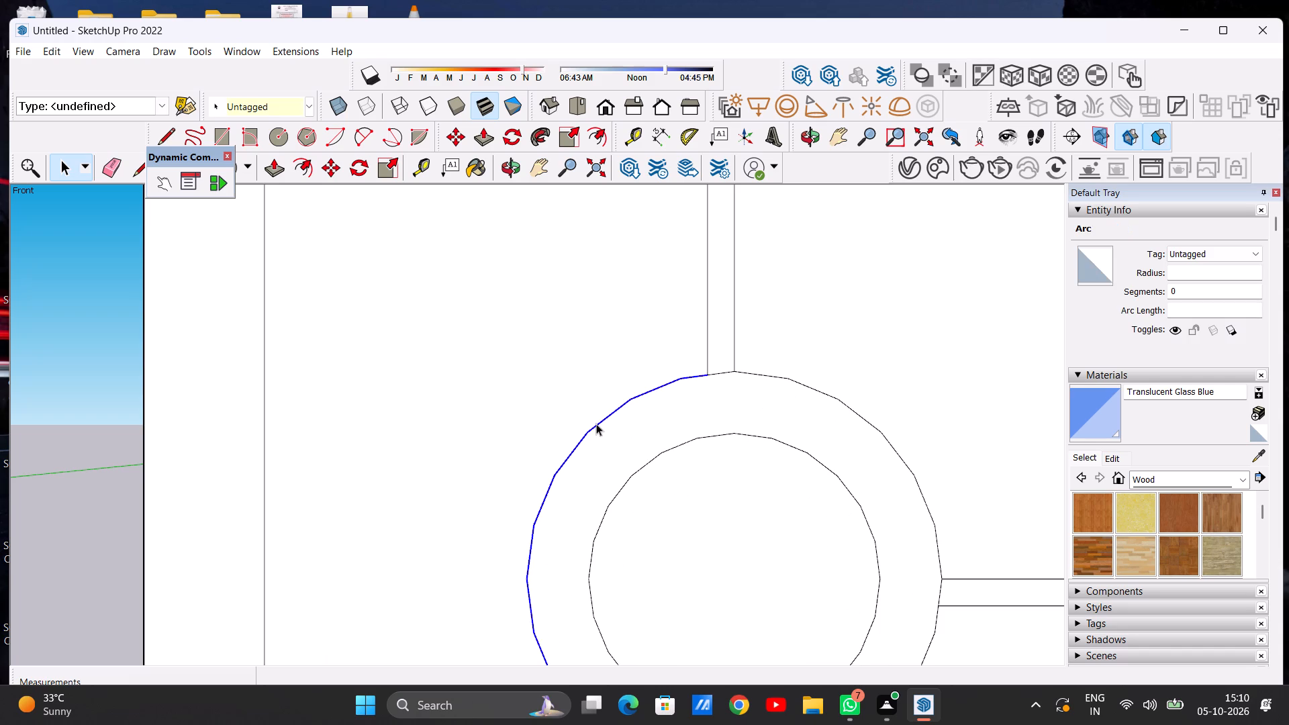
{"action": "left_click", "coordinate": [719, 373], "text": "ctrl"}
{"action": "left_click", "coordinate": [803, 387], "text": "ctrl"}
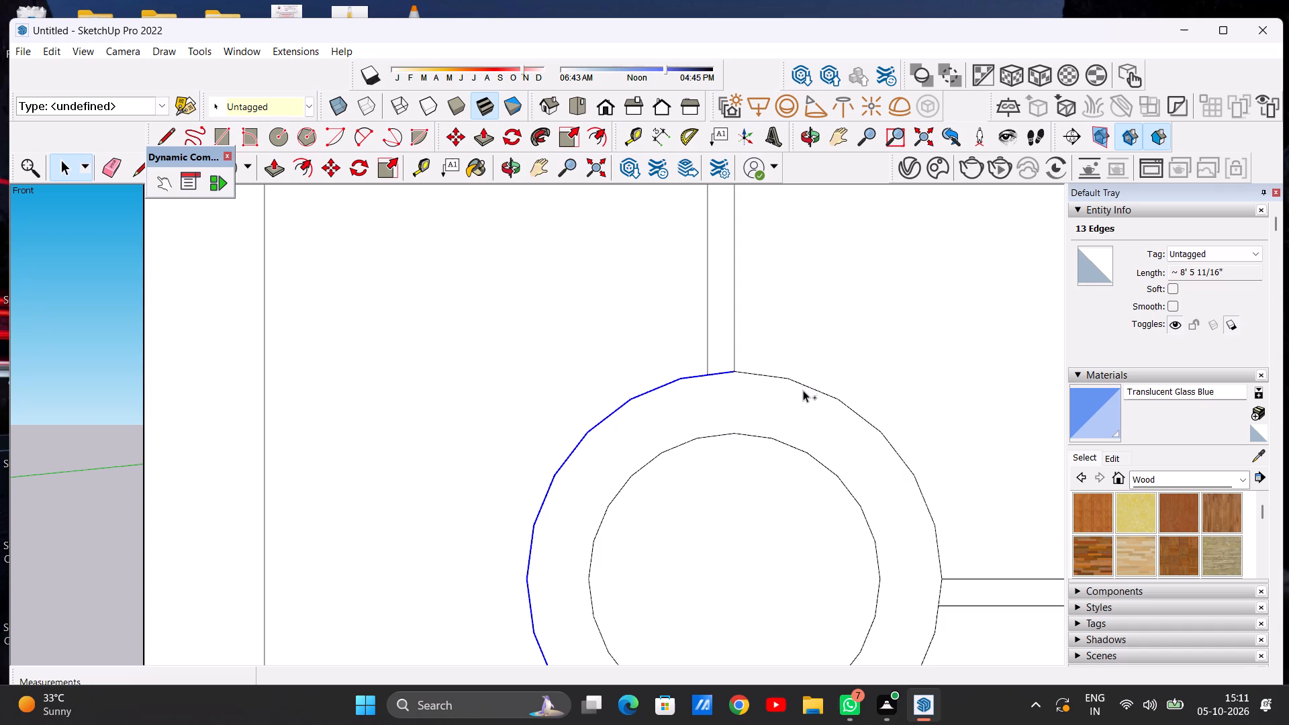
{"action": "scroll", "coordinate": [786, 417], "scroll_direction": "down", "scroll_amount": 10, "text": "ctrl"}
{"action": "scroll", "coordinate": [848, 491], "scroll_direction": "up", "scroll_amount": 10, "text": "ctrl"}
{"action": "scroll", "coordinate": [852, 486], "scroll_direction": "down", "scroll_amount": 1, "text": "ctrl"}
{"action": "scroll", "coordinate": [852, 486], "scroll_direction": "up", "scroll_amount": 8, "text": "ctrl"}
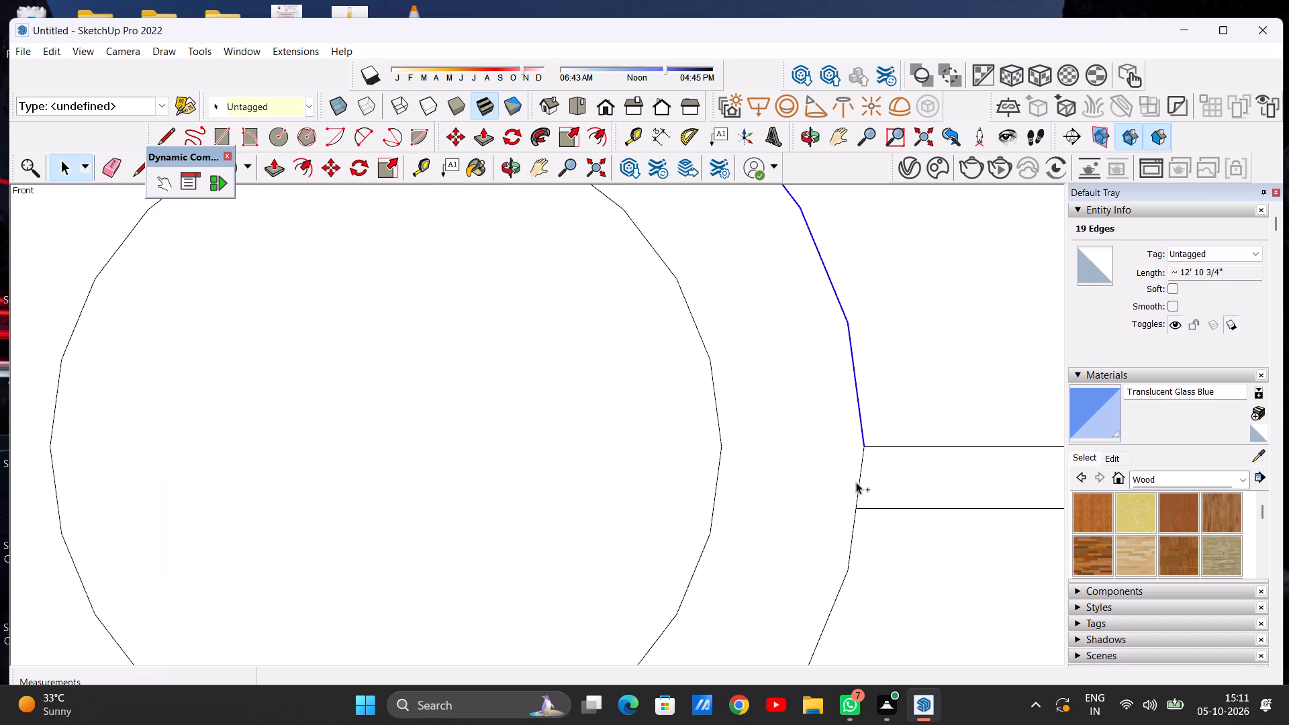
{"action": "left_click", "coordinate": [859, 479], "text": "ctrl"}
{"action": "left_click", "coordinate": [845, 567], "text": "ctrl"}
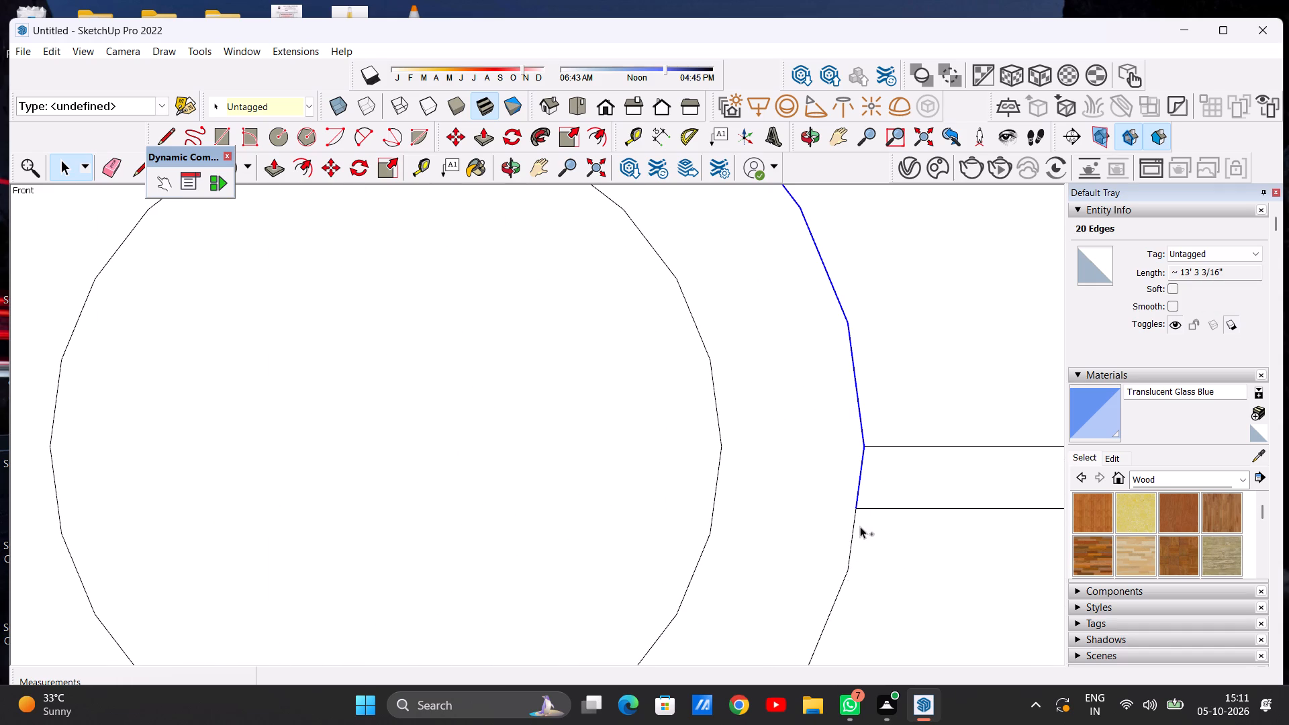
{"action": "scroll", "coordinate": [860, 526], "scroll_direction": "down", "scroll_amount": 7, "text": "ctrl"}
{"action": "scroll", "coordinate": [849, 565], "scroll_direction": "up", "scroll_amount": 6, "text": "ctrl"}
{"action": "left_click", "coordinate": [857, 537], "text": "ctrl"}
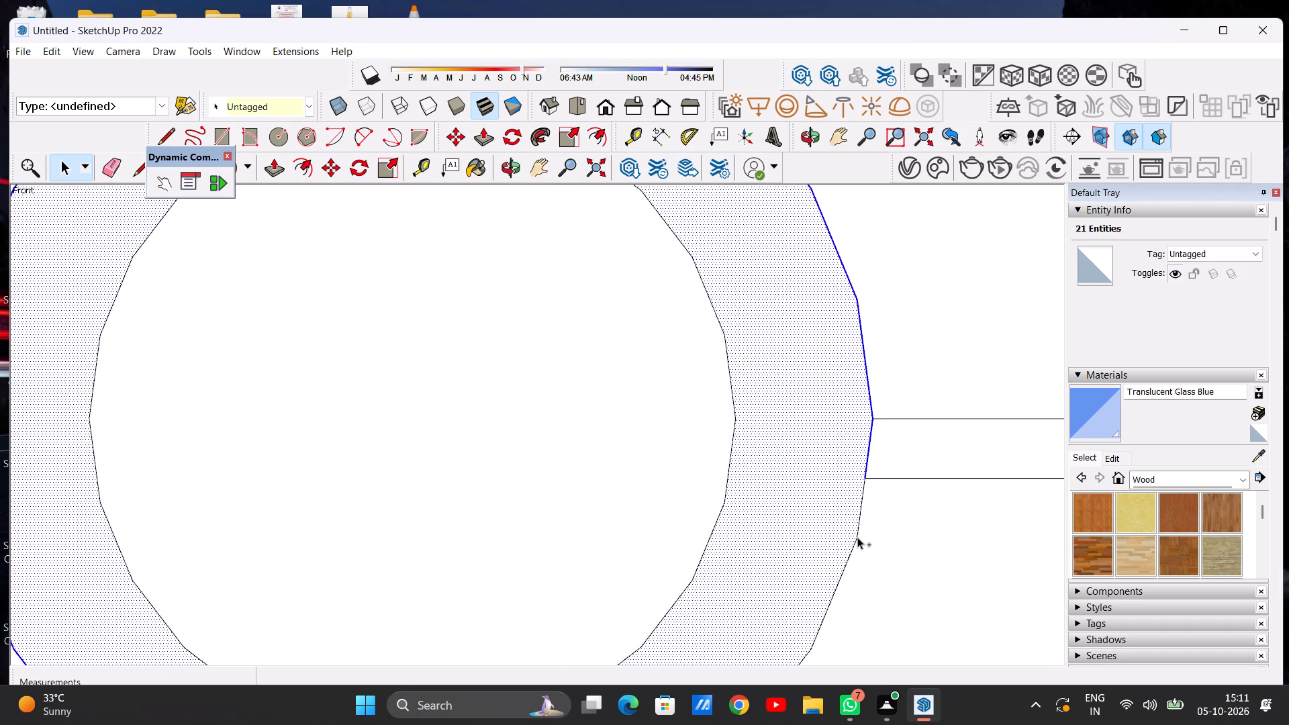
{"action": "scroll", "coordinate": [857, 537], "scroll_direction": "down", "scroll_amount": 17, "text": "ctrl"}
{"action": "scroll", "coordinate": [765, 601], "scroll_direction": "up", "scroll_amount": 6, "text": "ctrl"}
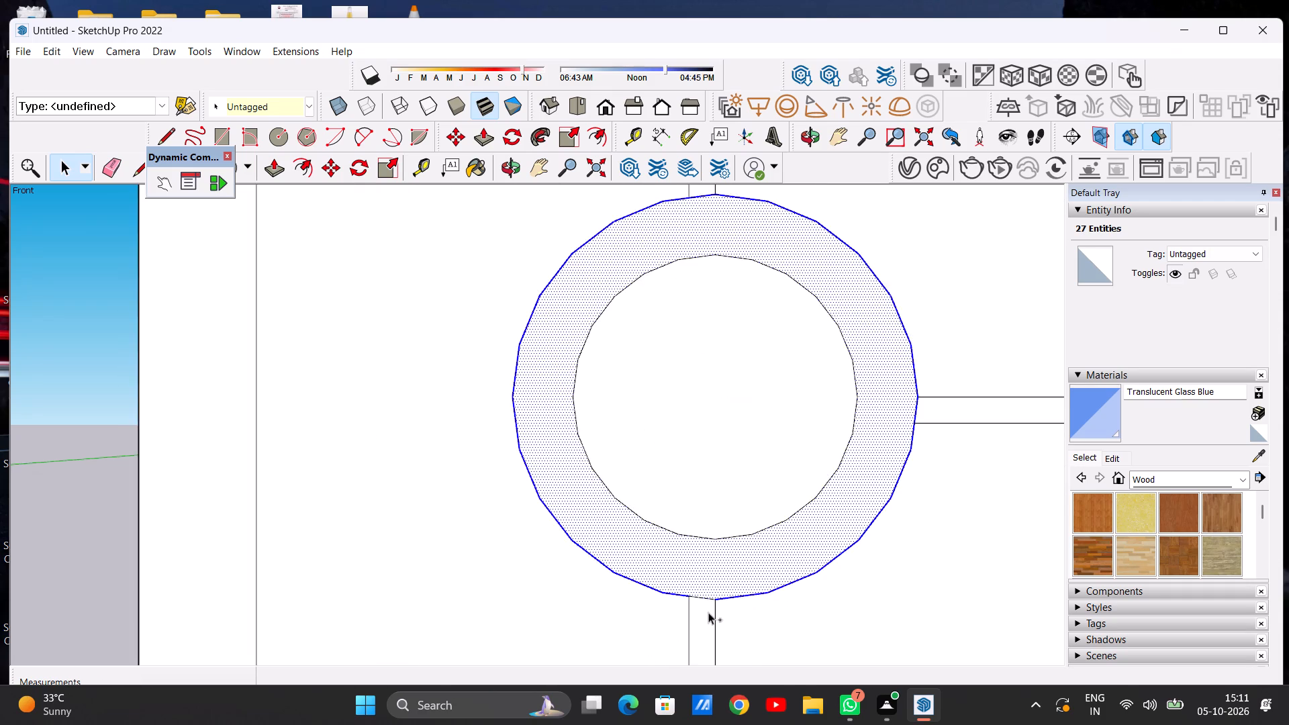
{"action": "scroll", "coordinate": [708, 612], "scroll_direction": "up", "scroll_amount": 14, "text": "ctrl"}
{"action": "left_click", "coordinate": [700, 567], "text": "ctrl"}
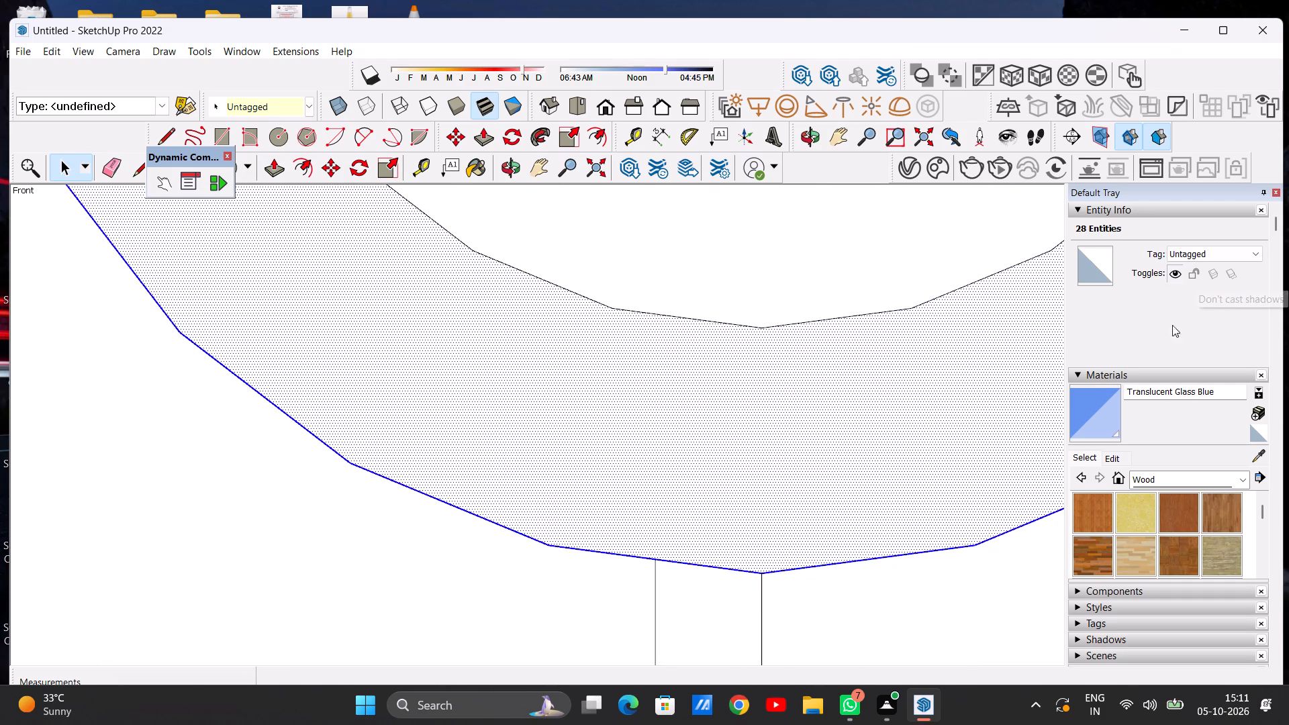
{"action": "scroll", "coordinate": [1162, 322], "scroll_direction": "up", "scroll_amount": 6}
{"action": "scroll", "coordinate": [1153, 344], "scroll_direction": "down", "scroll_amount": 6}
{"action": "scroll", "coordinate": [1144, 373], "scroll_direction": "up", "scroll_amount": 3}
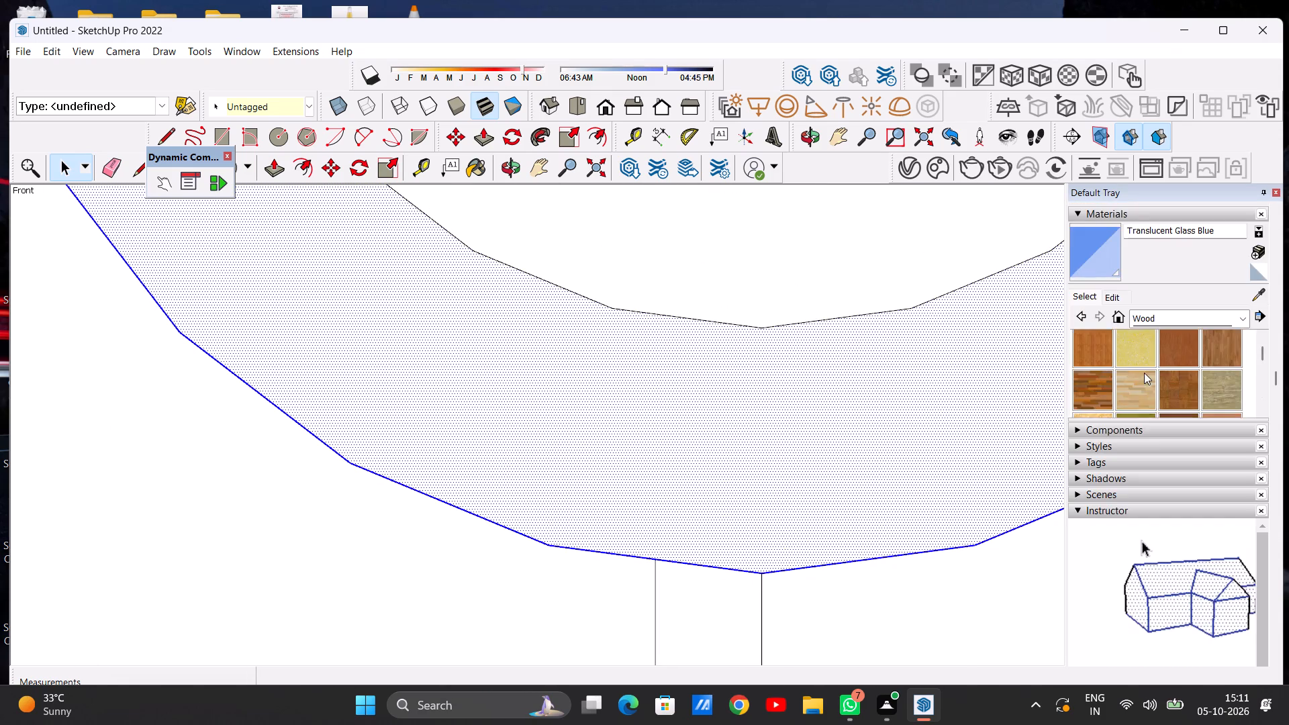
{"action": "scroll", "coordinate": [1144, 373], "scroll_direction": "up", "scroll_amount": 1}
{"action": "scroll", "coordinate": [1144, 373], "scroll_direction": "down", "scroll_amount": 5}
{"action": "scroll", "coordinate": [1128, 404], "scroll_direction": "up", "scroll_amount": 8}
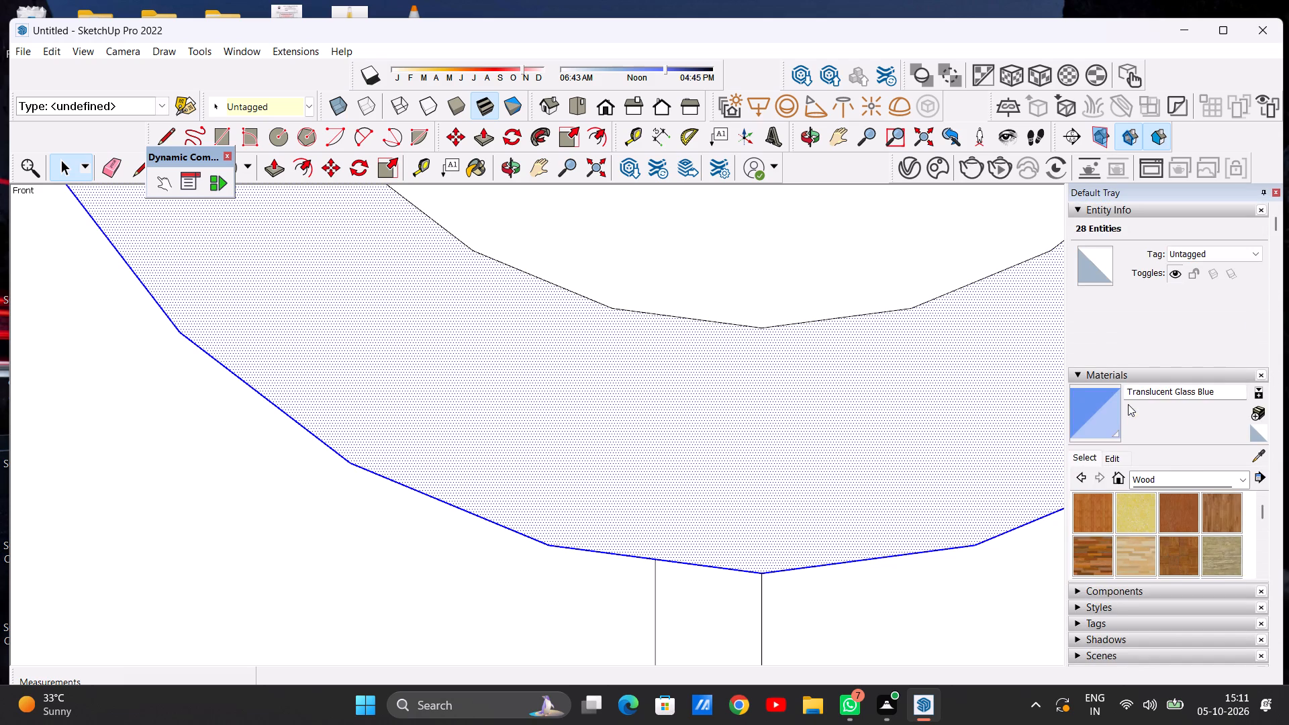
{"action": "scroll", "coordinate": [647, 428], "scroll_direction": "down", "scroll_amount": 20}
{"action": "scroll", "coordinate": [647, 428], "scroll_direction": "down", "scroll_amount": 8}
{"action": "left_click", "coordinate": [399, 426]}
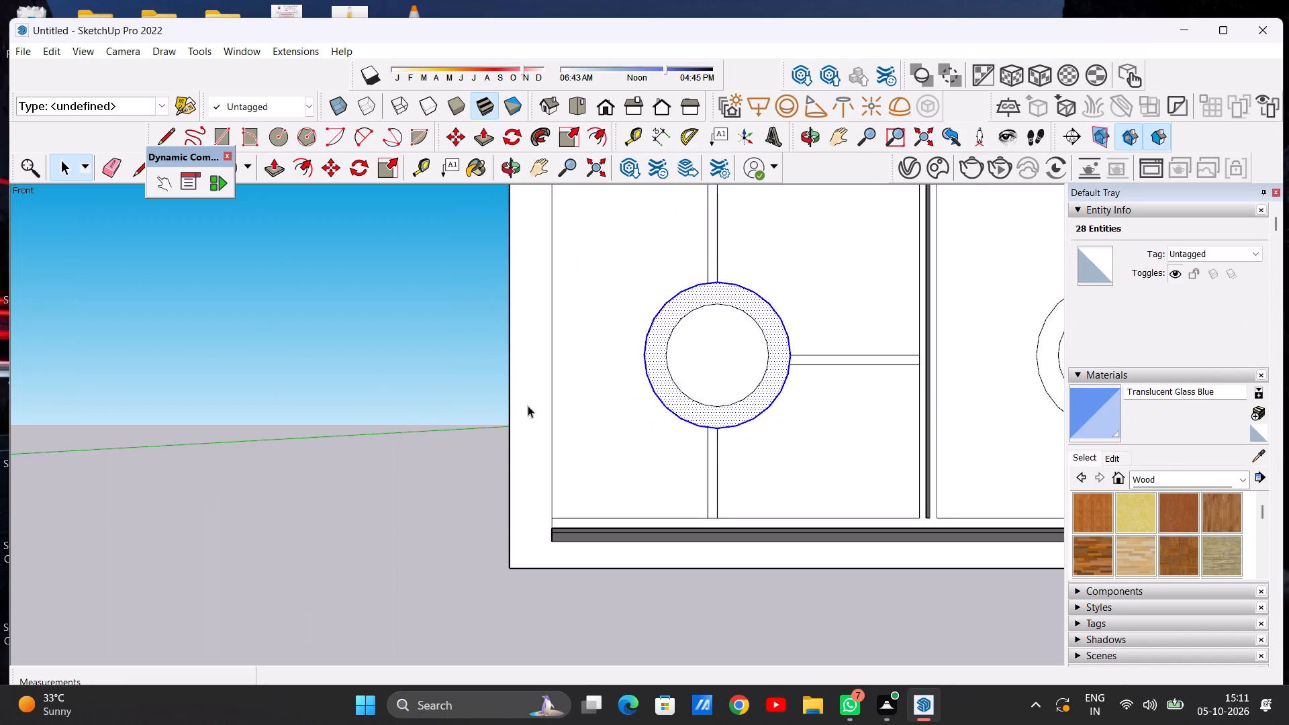
Set the inner circle of the left panel's ring to 60 segments.
{"action": "scroll", "coordinate": [829, 393], "scroll_direction": "up", "scroll_amount": 12}
{"action": "left_click", "coordinate": [673, 395]}
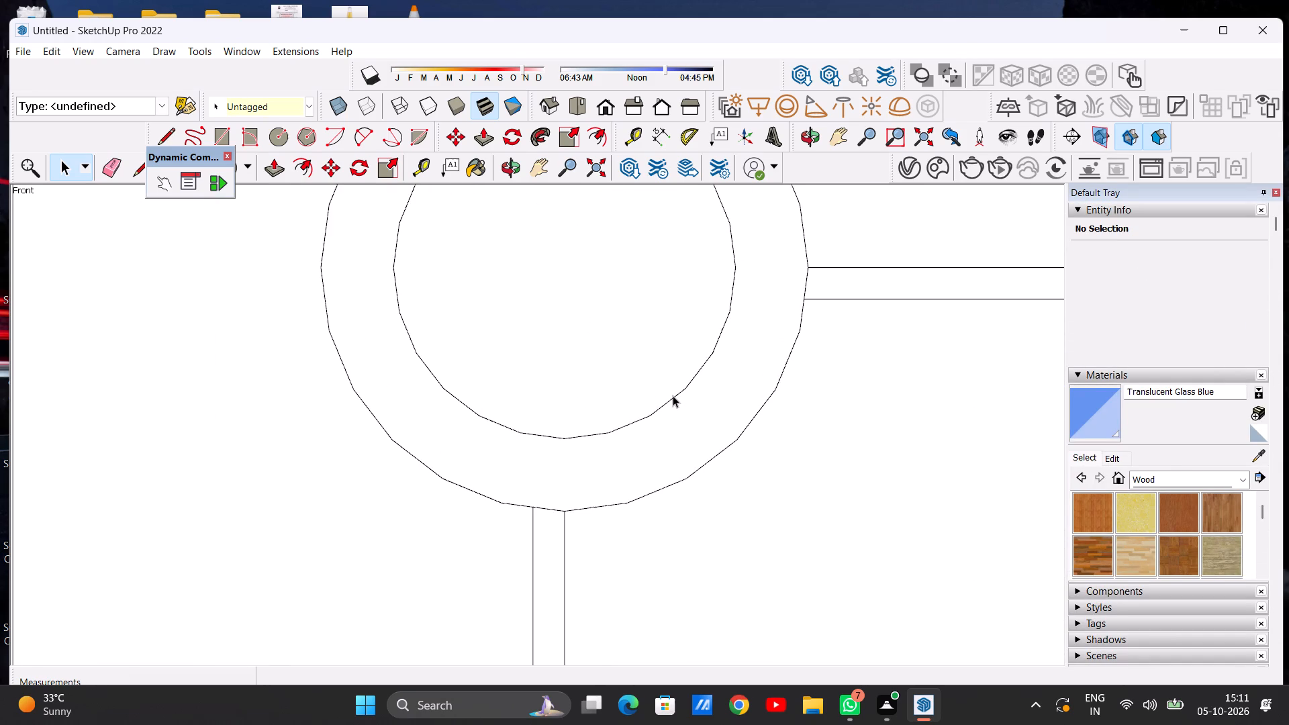
{"action": "left_click_drag", "start_coordinate": [1182, 293], "coordinate": [1160, 293]}
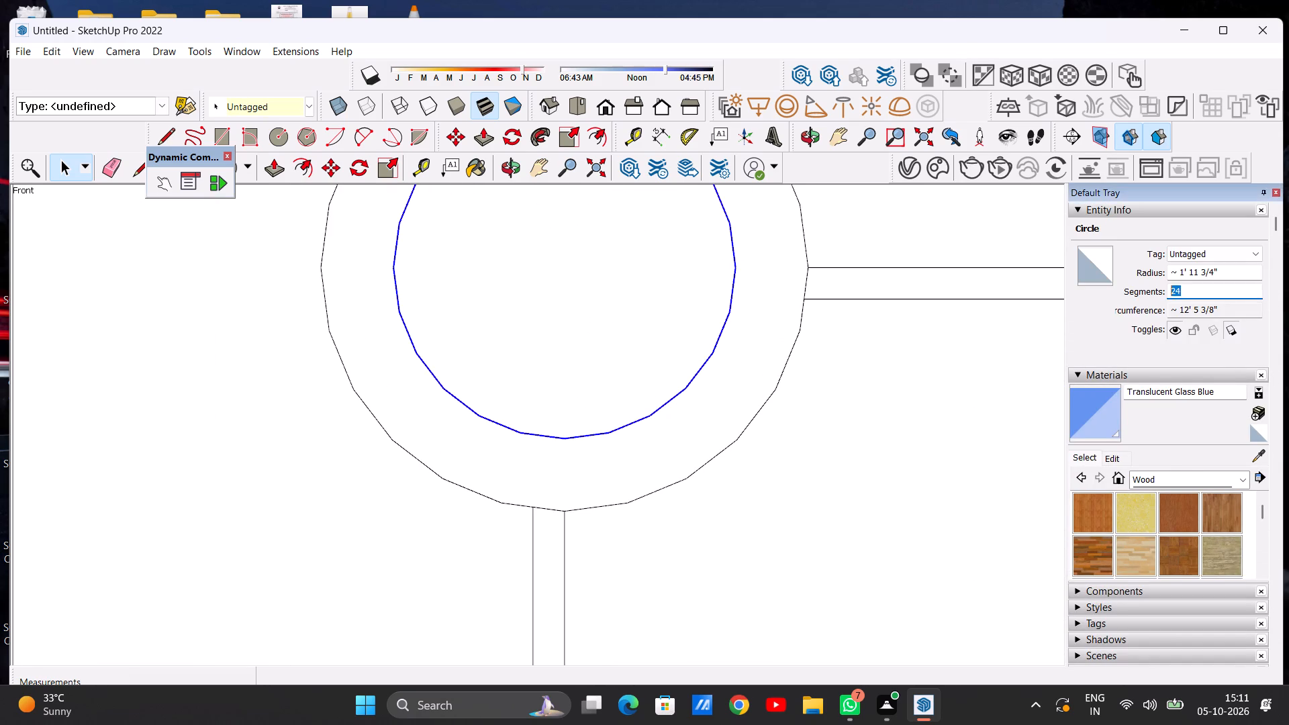
{"action": "left_click_drag", "start_coordinate": [1160, 293], "coordinate": [1158, 294]}
{"action": "type", "text": "60"}
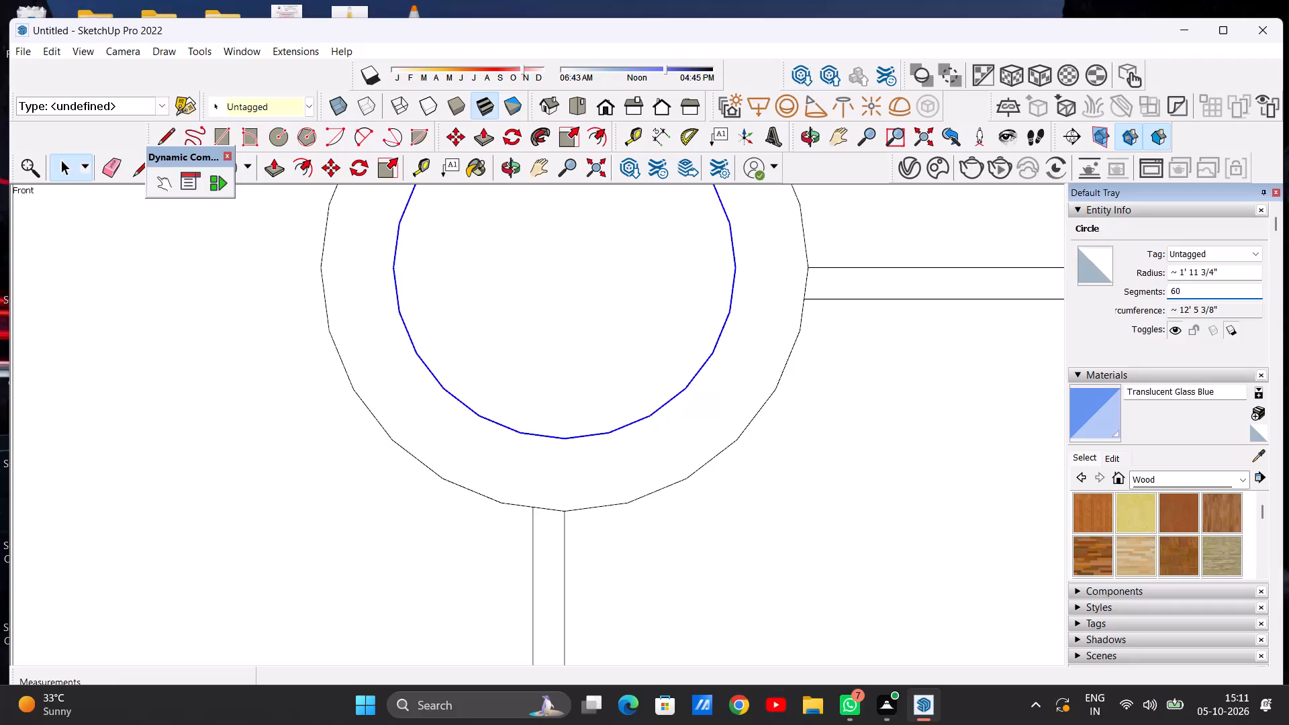
{"action": "key", "text": "Return"}
{"action": "scroll", "coordinate": [794, 381], "scroll_direction": "down", "scroll_amount": 17}
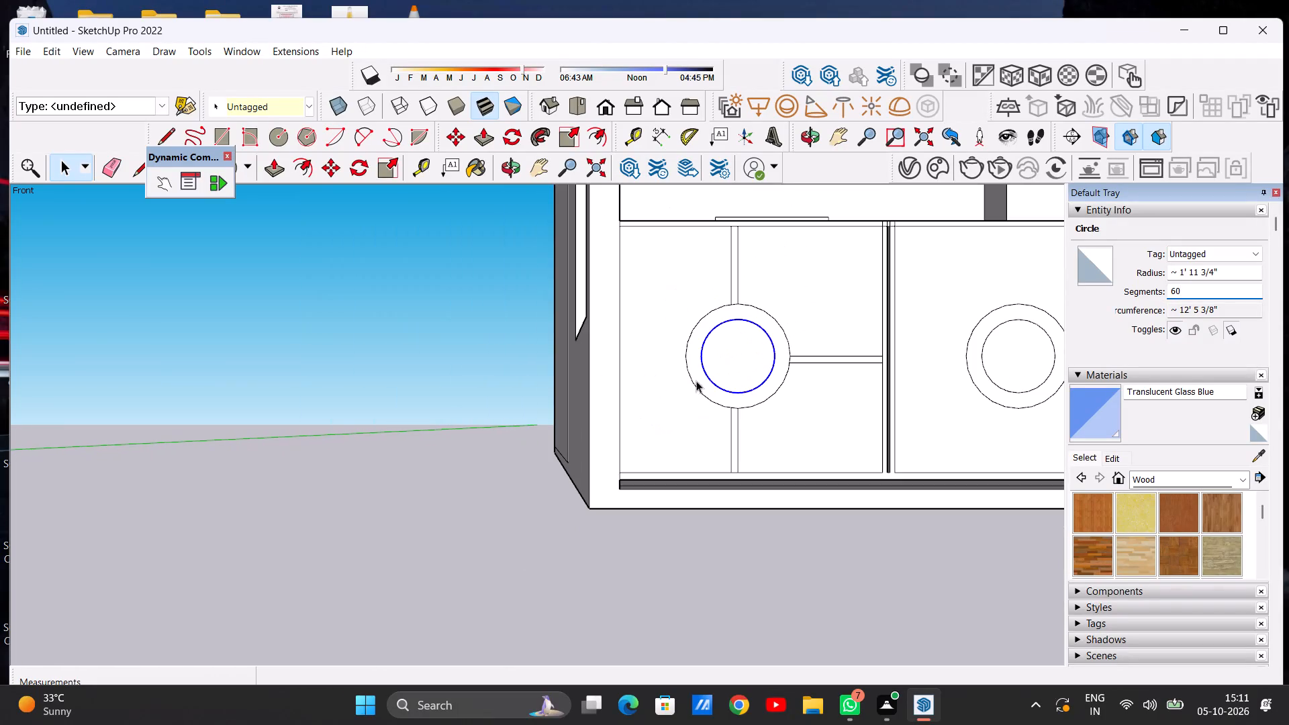
{"action": "left_click", "coordinate": [448, 464]}
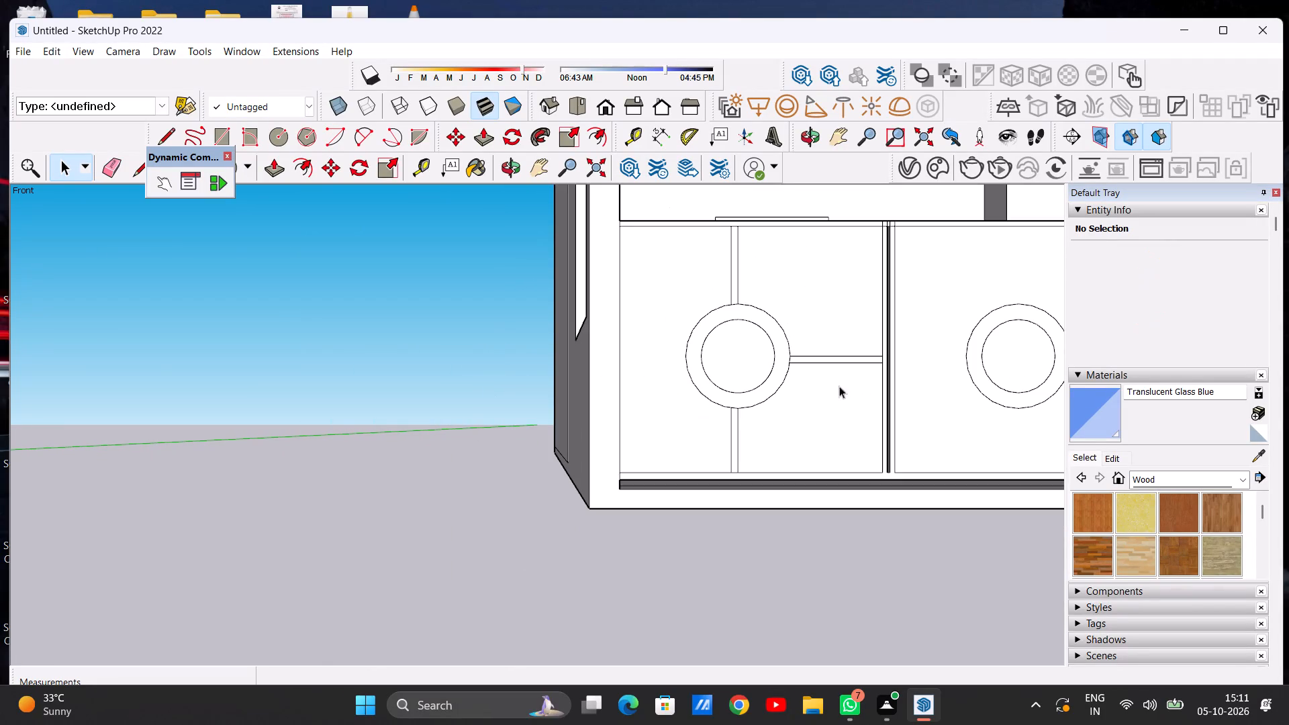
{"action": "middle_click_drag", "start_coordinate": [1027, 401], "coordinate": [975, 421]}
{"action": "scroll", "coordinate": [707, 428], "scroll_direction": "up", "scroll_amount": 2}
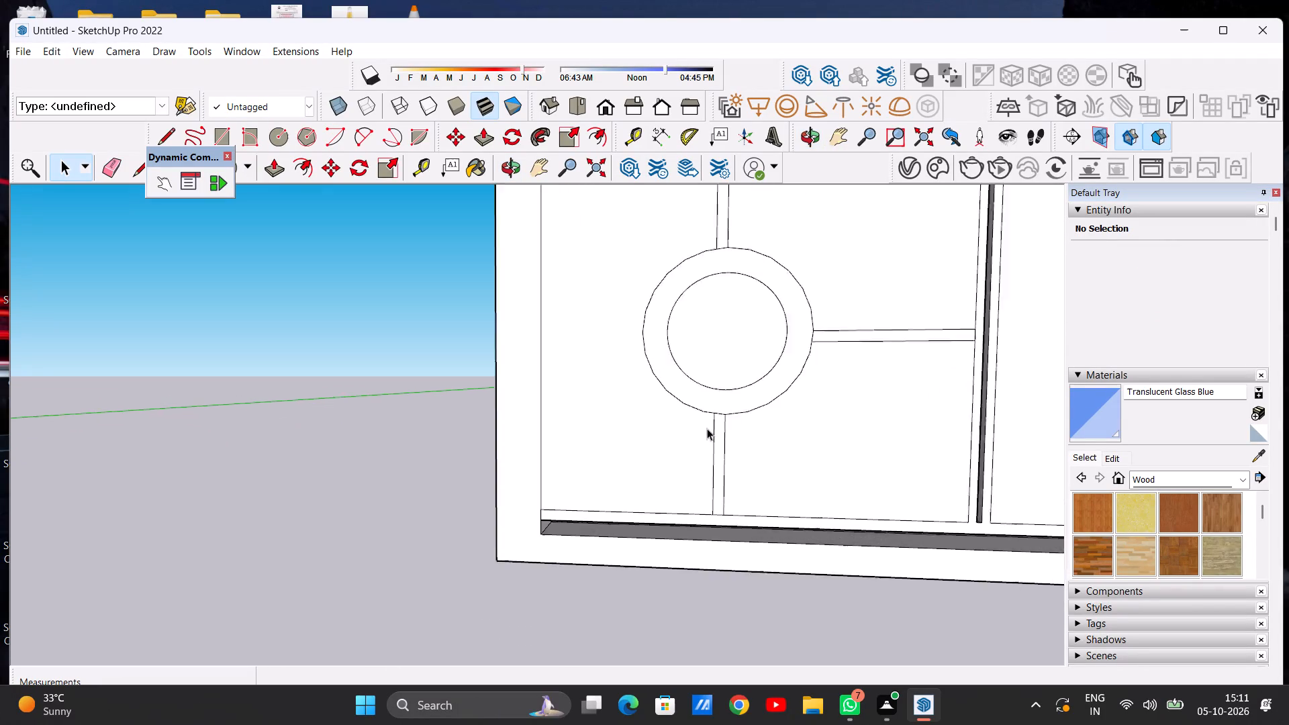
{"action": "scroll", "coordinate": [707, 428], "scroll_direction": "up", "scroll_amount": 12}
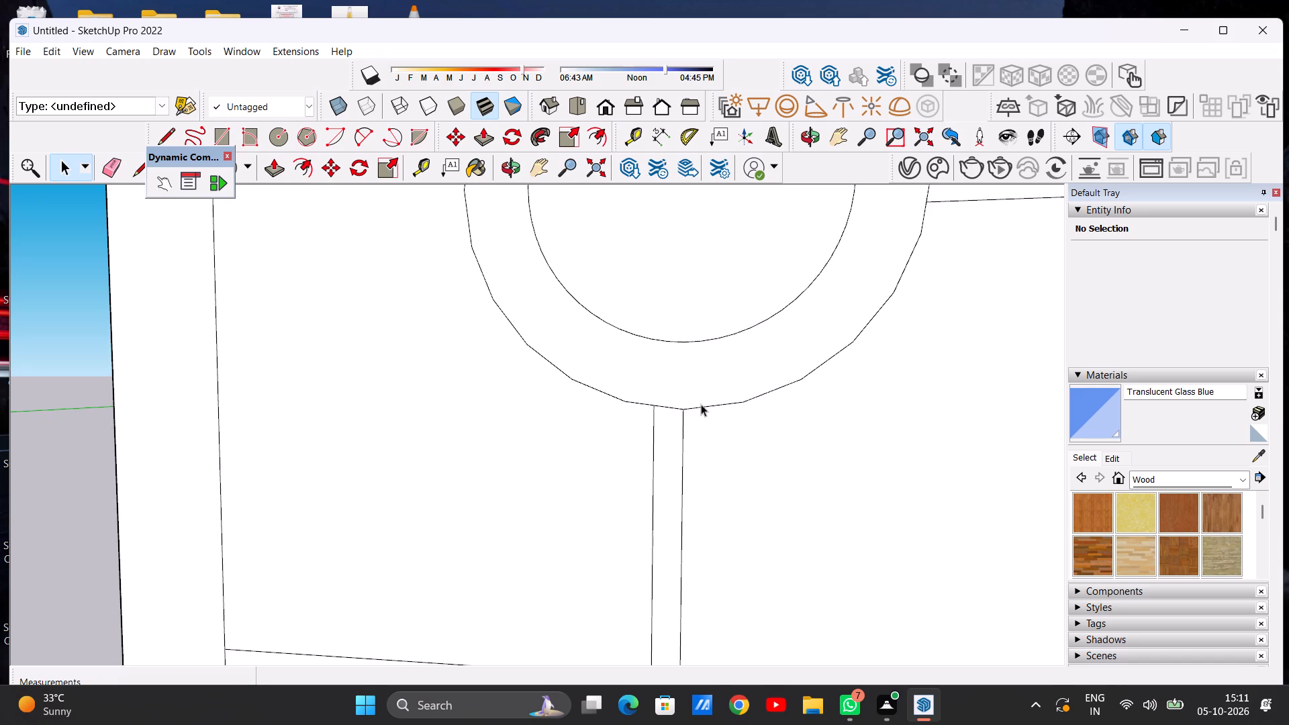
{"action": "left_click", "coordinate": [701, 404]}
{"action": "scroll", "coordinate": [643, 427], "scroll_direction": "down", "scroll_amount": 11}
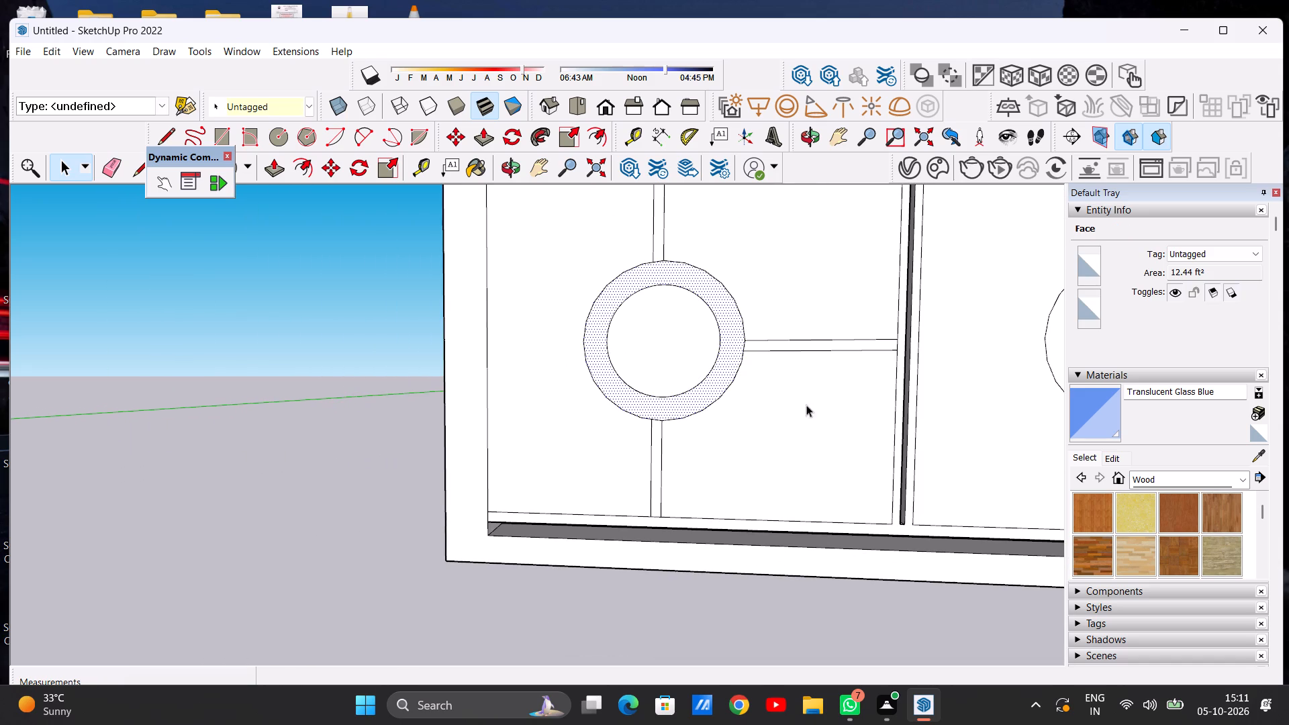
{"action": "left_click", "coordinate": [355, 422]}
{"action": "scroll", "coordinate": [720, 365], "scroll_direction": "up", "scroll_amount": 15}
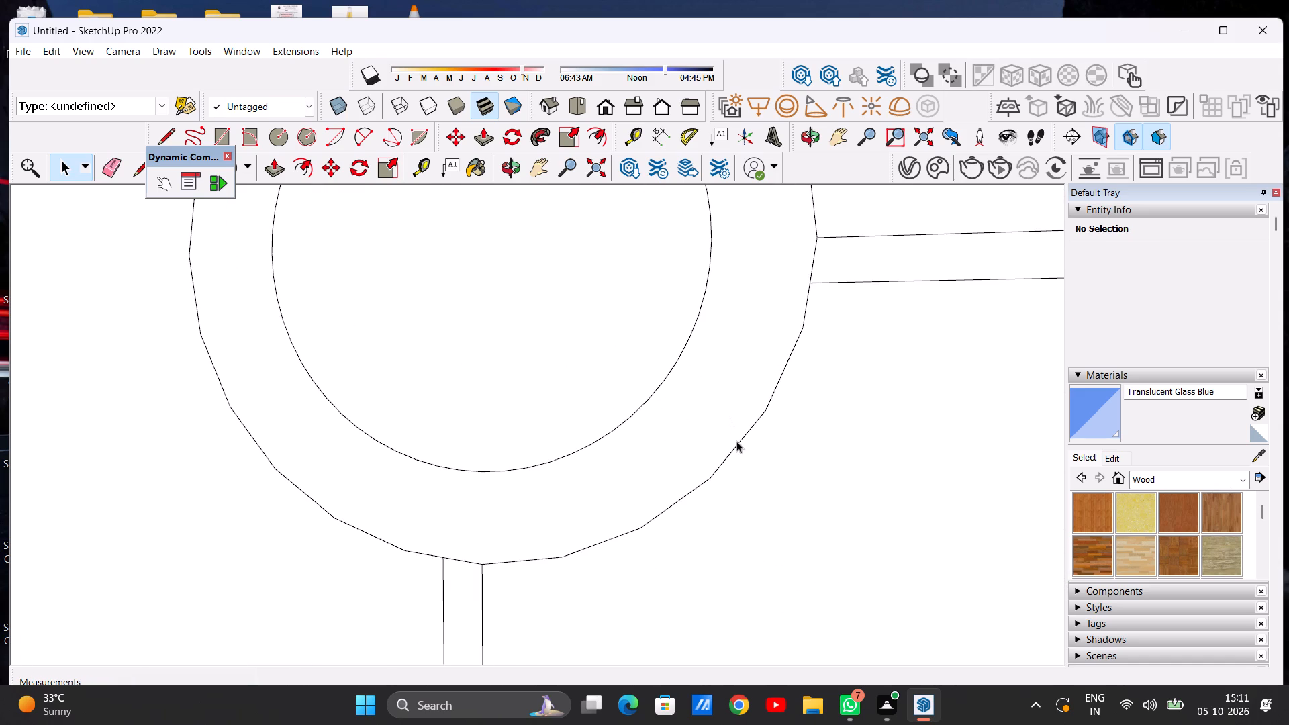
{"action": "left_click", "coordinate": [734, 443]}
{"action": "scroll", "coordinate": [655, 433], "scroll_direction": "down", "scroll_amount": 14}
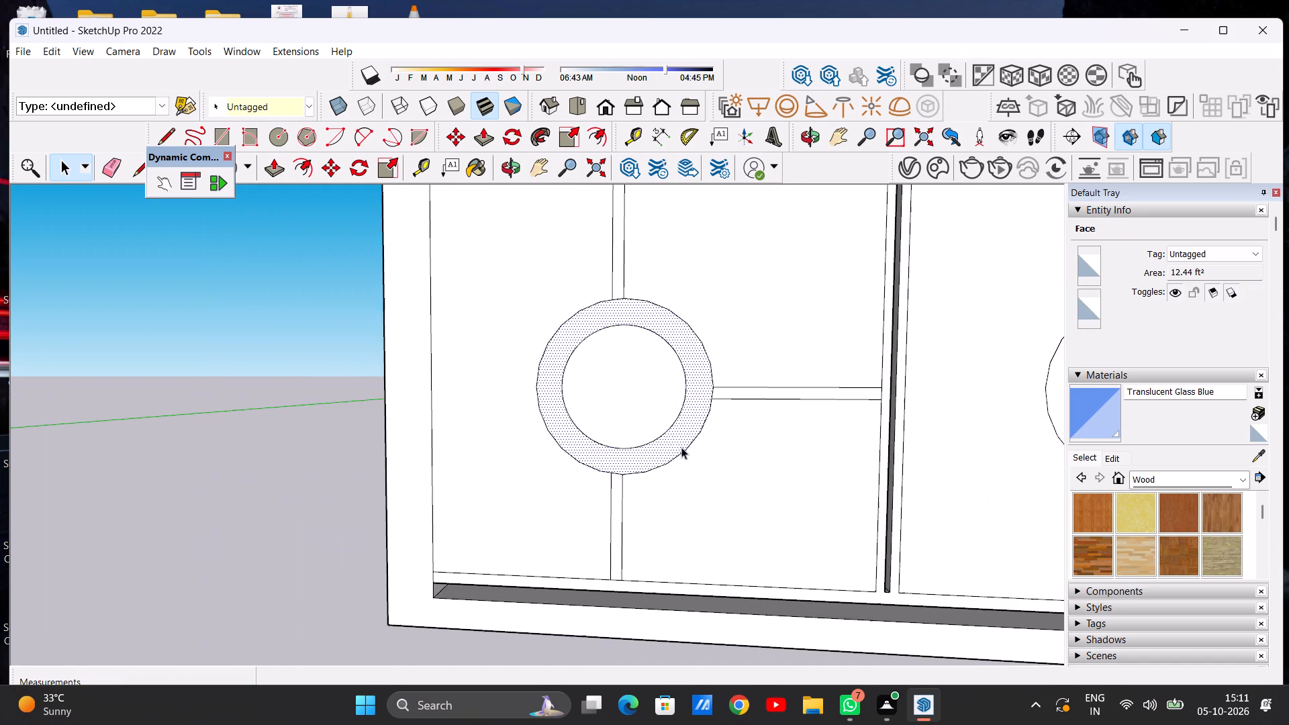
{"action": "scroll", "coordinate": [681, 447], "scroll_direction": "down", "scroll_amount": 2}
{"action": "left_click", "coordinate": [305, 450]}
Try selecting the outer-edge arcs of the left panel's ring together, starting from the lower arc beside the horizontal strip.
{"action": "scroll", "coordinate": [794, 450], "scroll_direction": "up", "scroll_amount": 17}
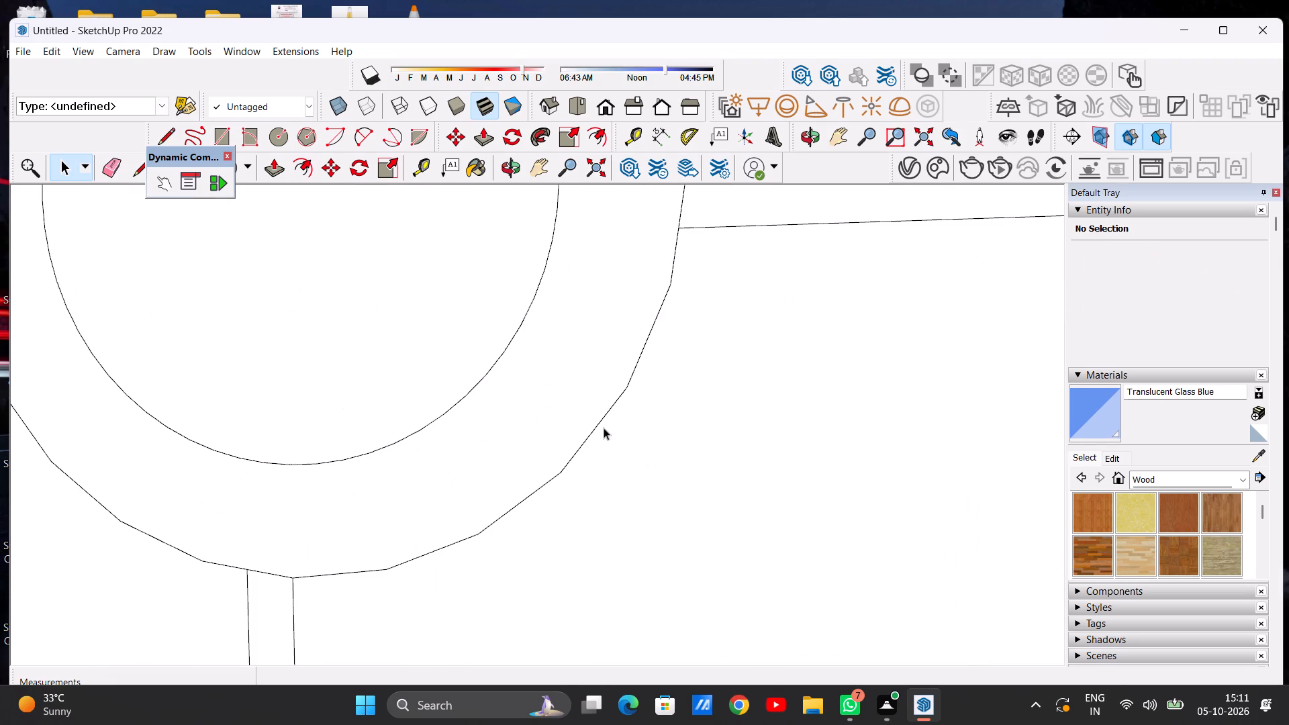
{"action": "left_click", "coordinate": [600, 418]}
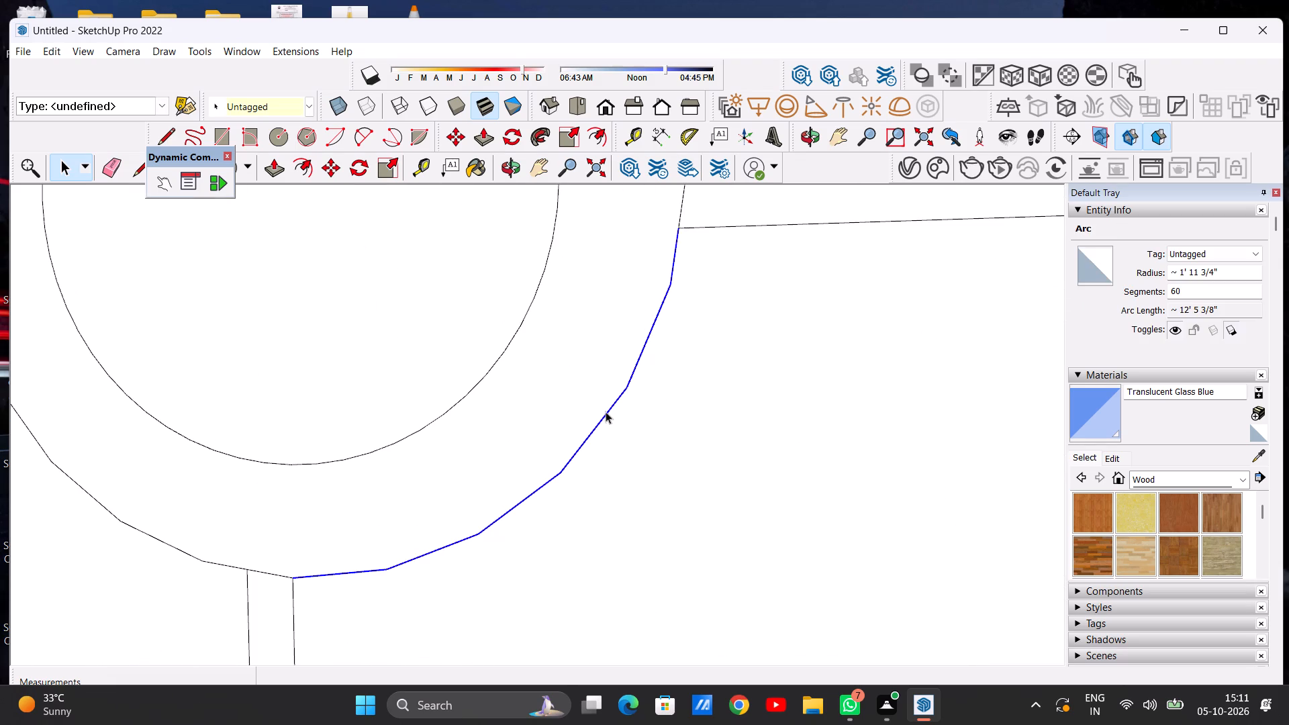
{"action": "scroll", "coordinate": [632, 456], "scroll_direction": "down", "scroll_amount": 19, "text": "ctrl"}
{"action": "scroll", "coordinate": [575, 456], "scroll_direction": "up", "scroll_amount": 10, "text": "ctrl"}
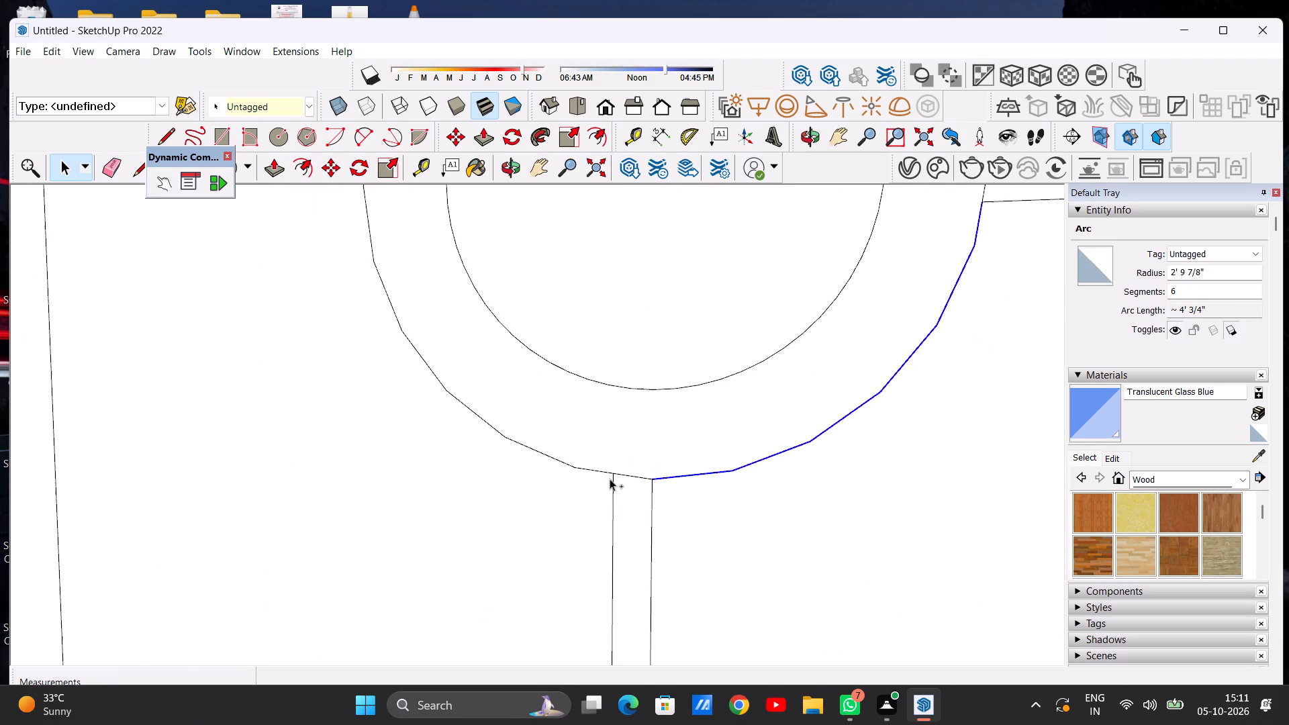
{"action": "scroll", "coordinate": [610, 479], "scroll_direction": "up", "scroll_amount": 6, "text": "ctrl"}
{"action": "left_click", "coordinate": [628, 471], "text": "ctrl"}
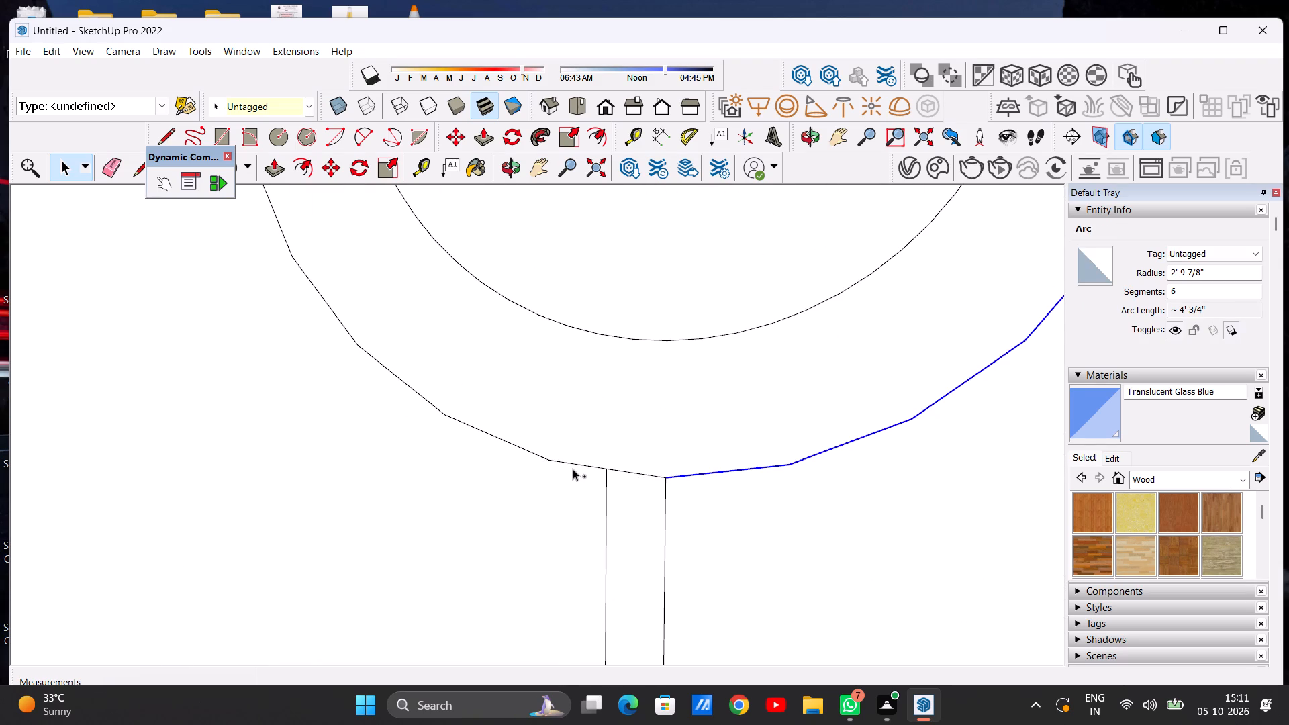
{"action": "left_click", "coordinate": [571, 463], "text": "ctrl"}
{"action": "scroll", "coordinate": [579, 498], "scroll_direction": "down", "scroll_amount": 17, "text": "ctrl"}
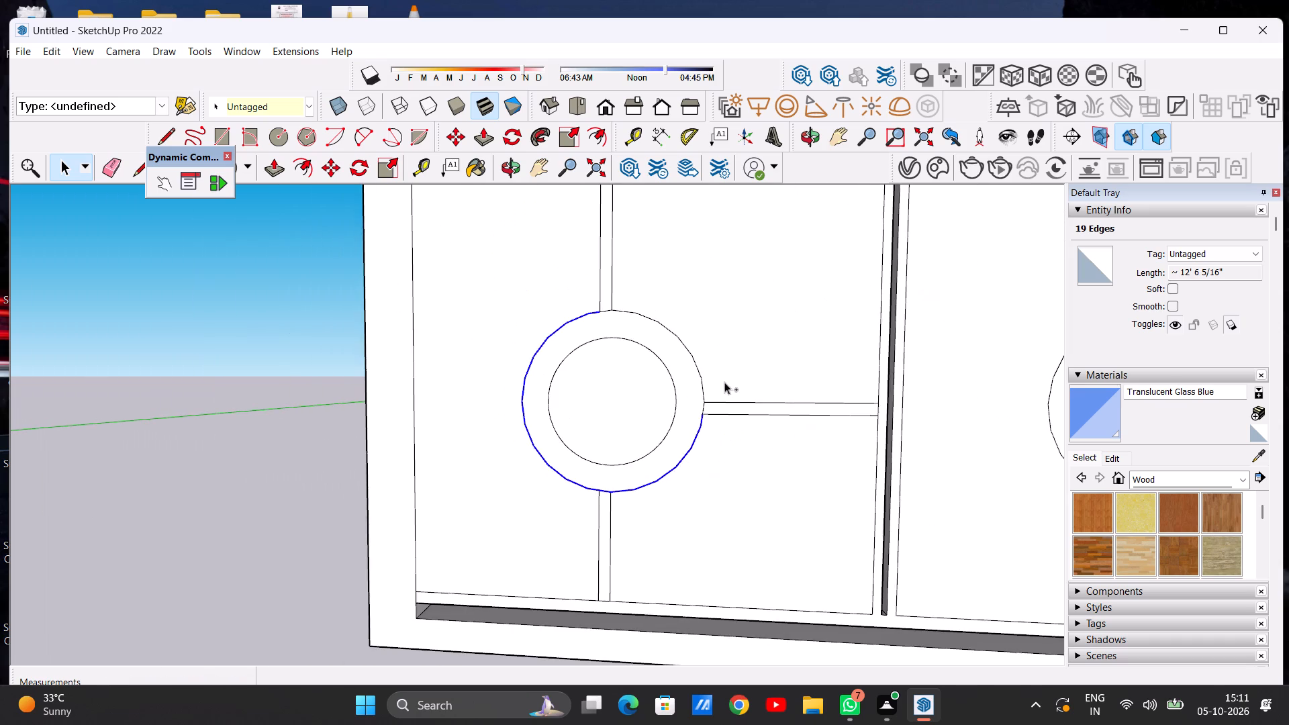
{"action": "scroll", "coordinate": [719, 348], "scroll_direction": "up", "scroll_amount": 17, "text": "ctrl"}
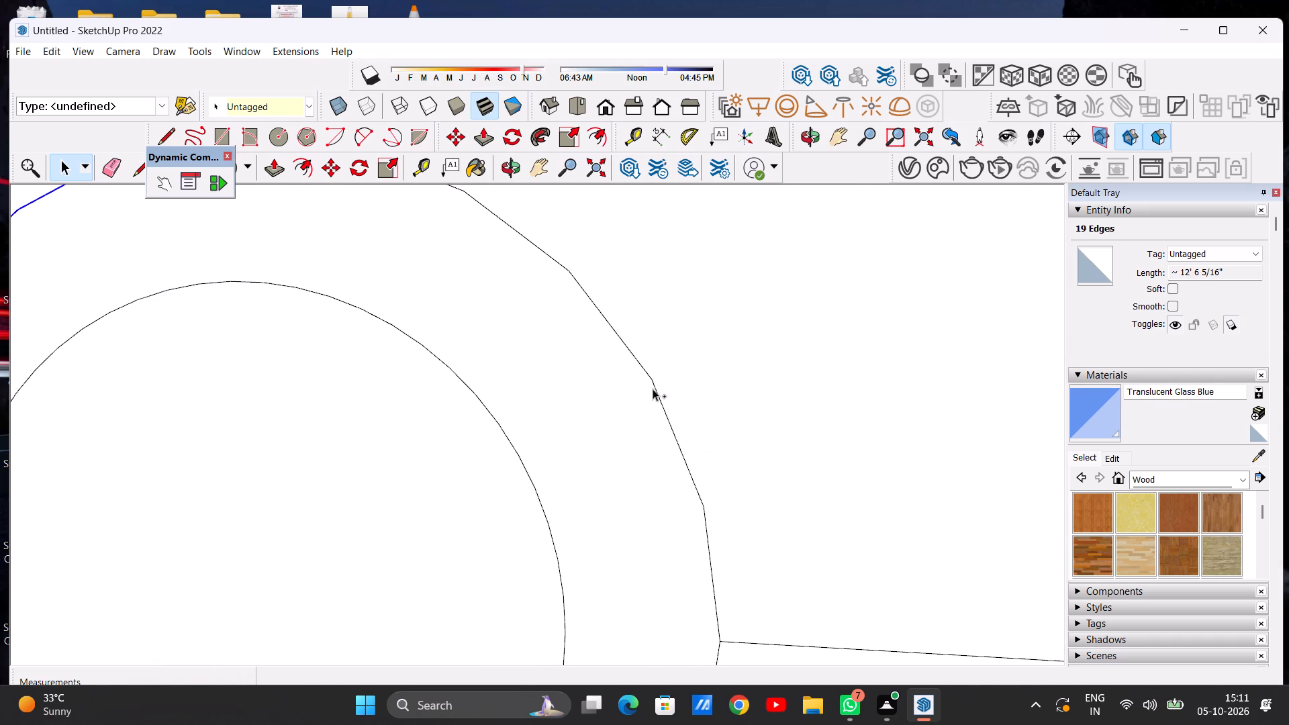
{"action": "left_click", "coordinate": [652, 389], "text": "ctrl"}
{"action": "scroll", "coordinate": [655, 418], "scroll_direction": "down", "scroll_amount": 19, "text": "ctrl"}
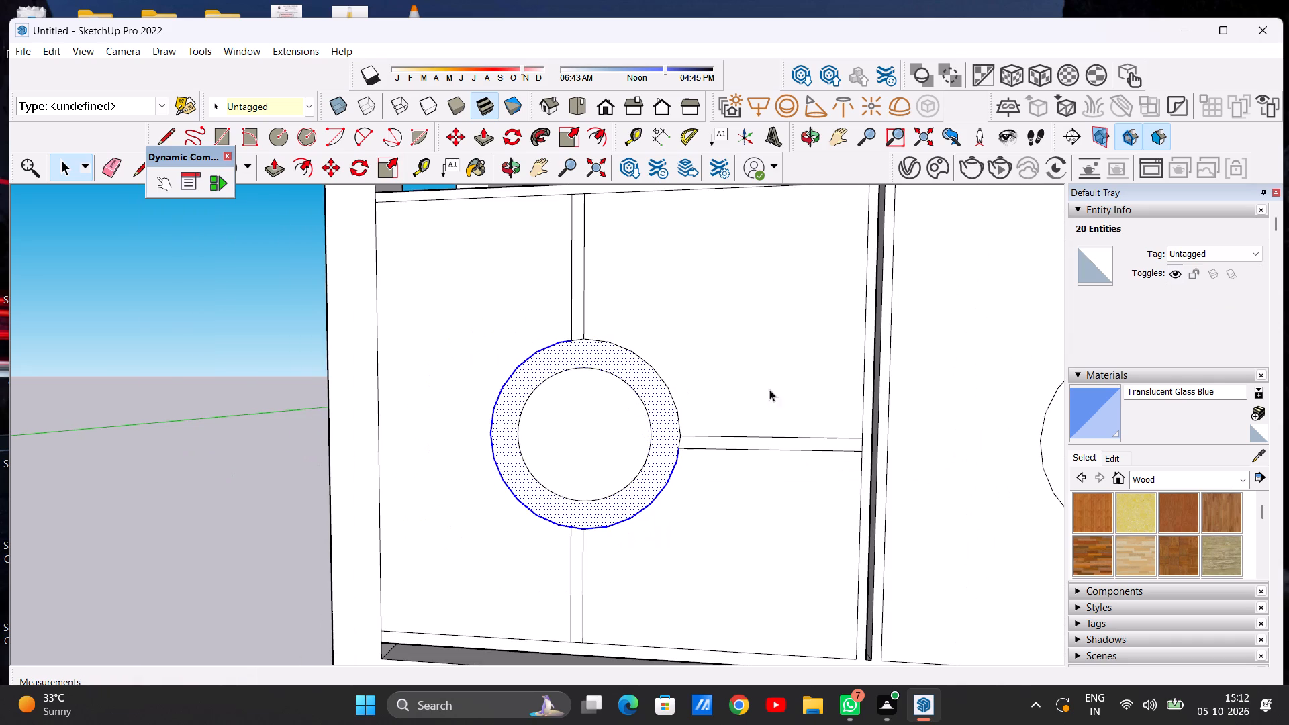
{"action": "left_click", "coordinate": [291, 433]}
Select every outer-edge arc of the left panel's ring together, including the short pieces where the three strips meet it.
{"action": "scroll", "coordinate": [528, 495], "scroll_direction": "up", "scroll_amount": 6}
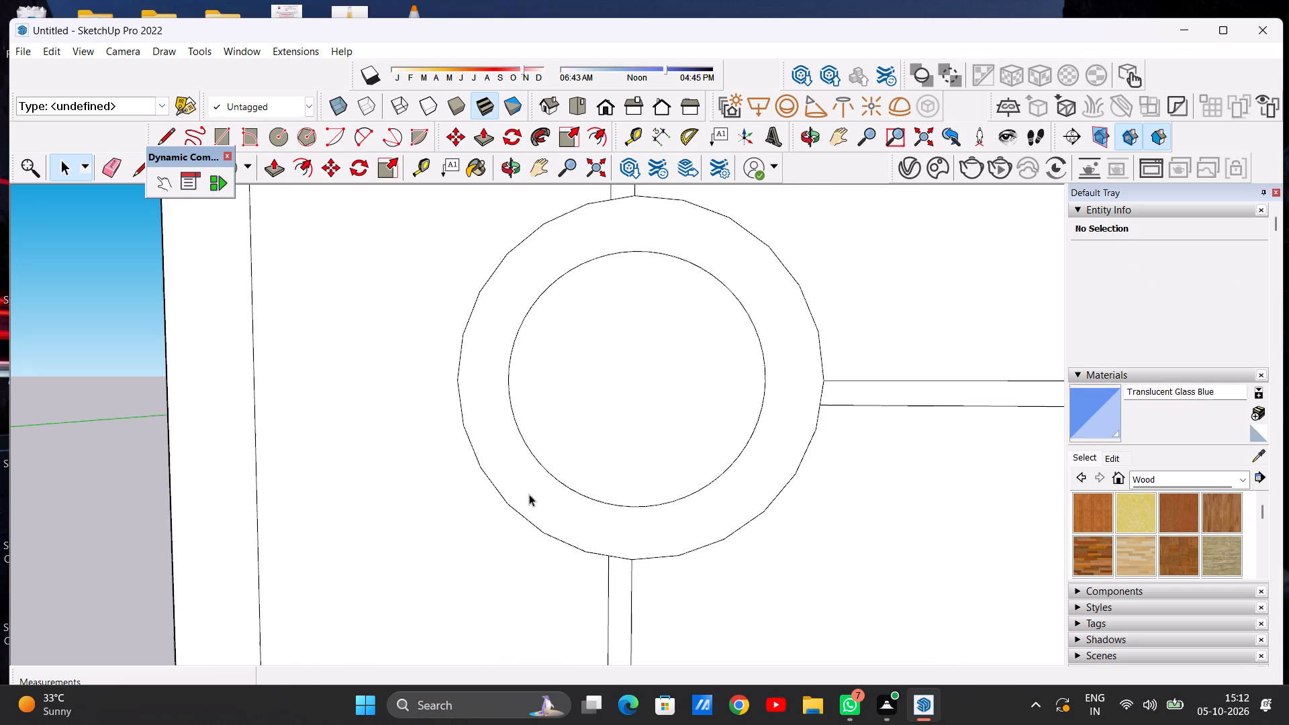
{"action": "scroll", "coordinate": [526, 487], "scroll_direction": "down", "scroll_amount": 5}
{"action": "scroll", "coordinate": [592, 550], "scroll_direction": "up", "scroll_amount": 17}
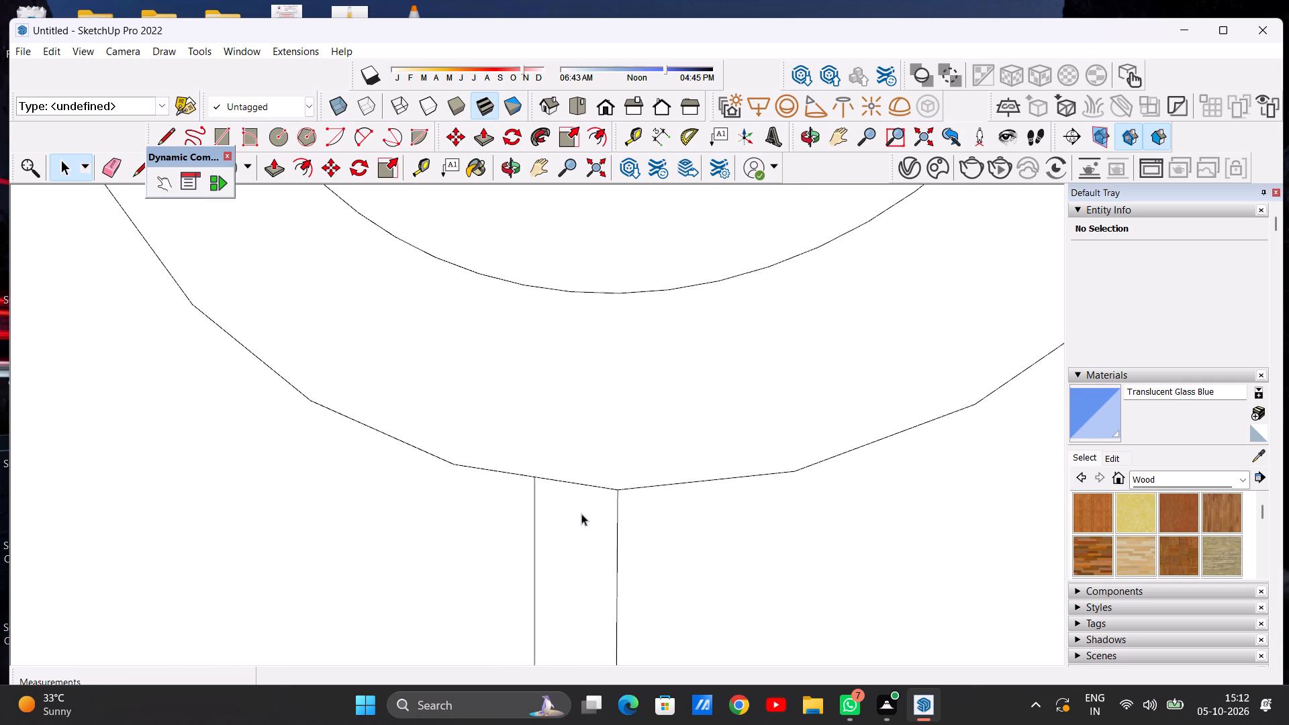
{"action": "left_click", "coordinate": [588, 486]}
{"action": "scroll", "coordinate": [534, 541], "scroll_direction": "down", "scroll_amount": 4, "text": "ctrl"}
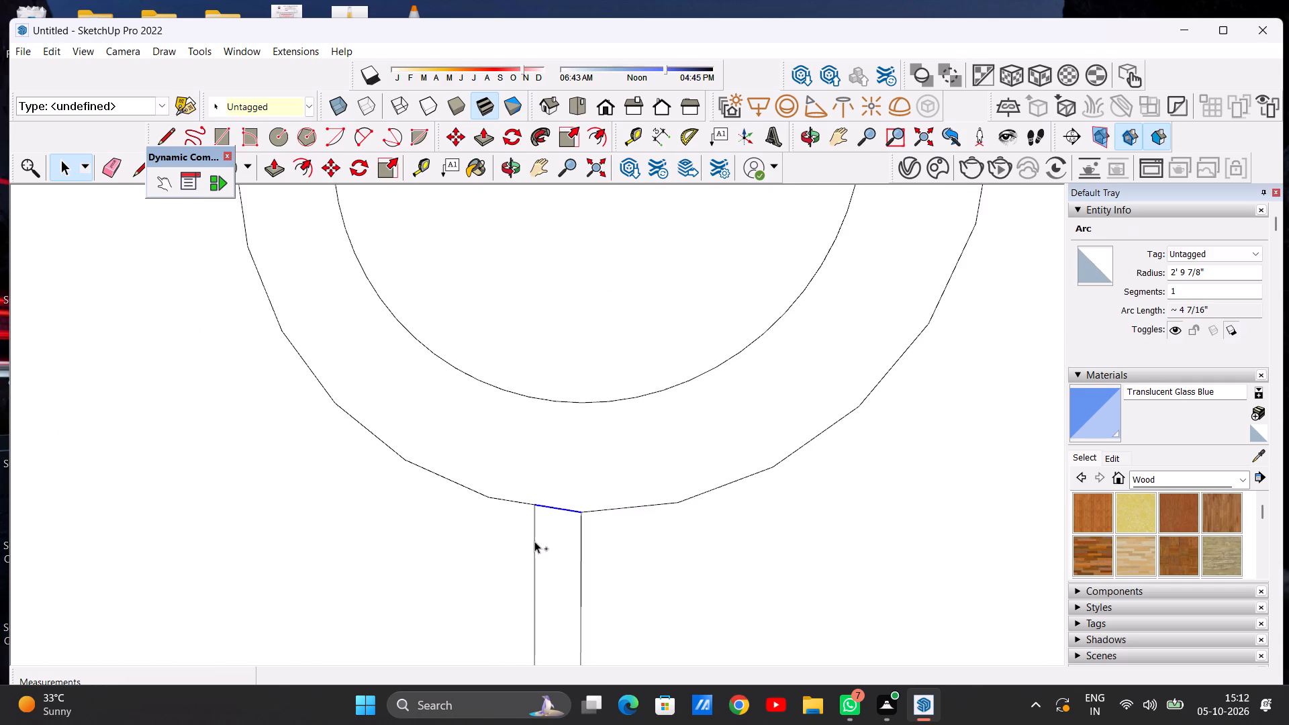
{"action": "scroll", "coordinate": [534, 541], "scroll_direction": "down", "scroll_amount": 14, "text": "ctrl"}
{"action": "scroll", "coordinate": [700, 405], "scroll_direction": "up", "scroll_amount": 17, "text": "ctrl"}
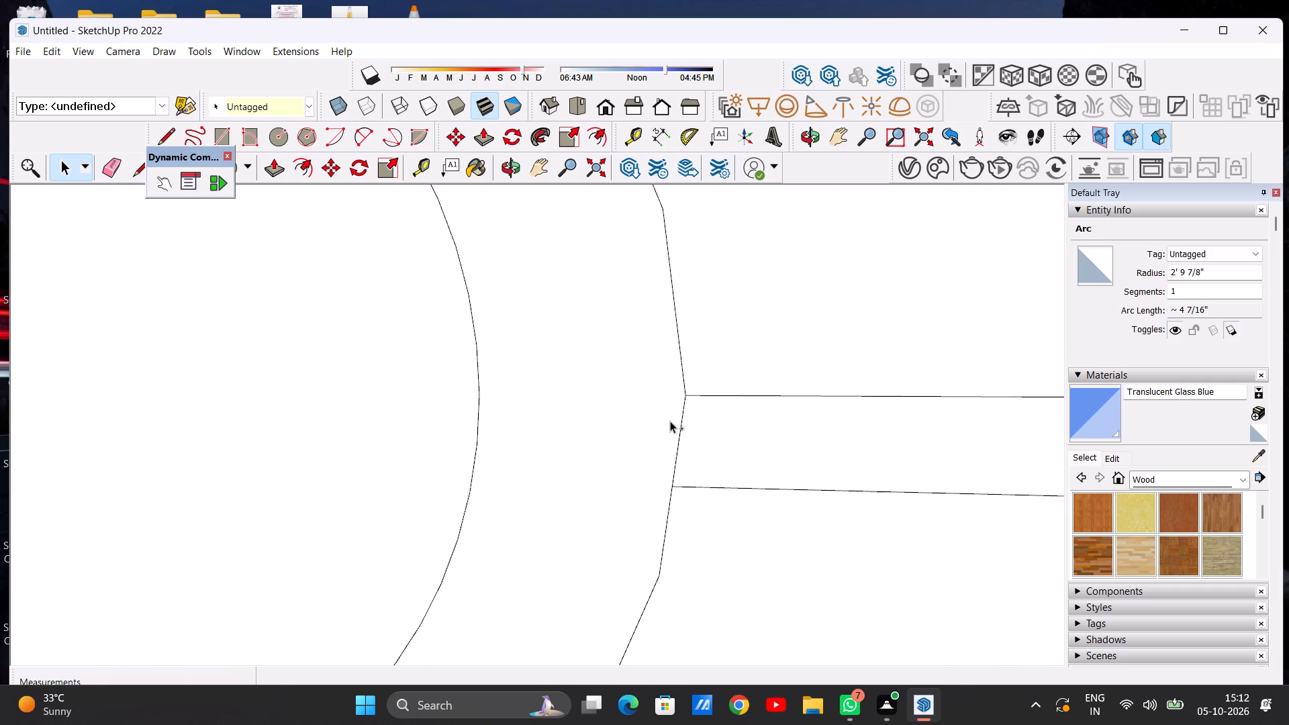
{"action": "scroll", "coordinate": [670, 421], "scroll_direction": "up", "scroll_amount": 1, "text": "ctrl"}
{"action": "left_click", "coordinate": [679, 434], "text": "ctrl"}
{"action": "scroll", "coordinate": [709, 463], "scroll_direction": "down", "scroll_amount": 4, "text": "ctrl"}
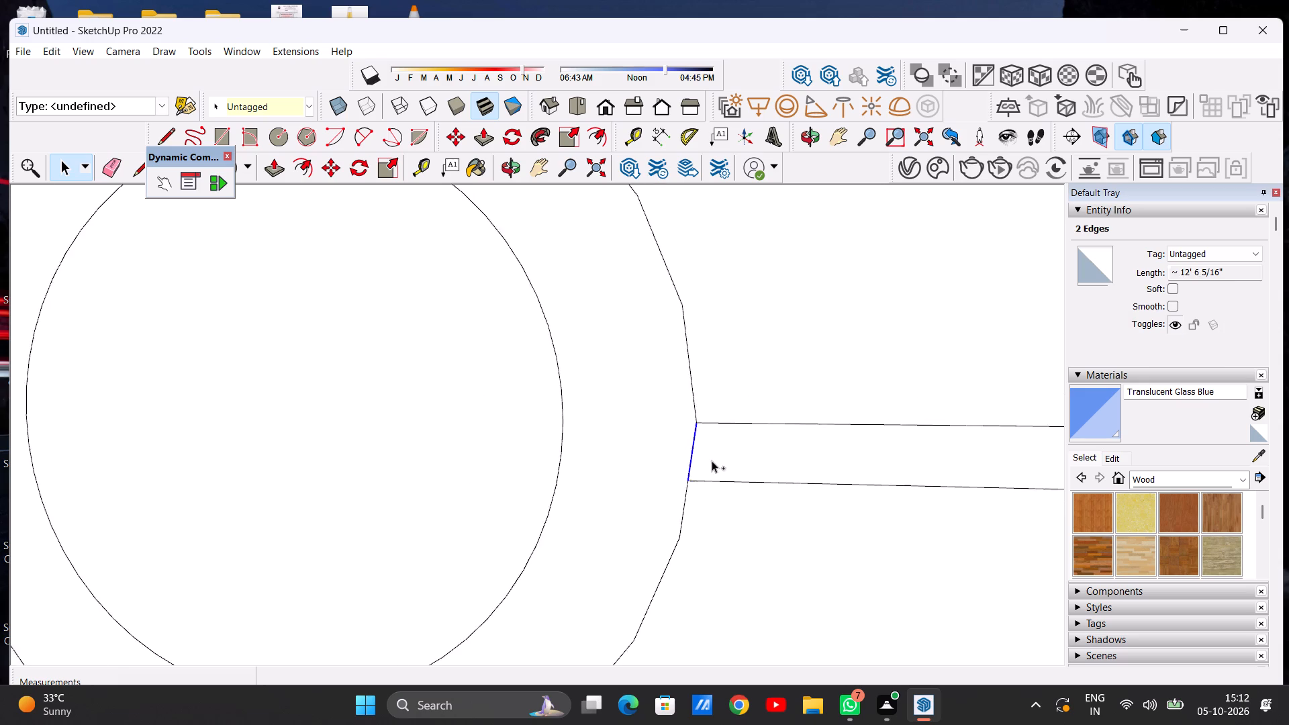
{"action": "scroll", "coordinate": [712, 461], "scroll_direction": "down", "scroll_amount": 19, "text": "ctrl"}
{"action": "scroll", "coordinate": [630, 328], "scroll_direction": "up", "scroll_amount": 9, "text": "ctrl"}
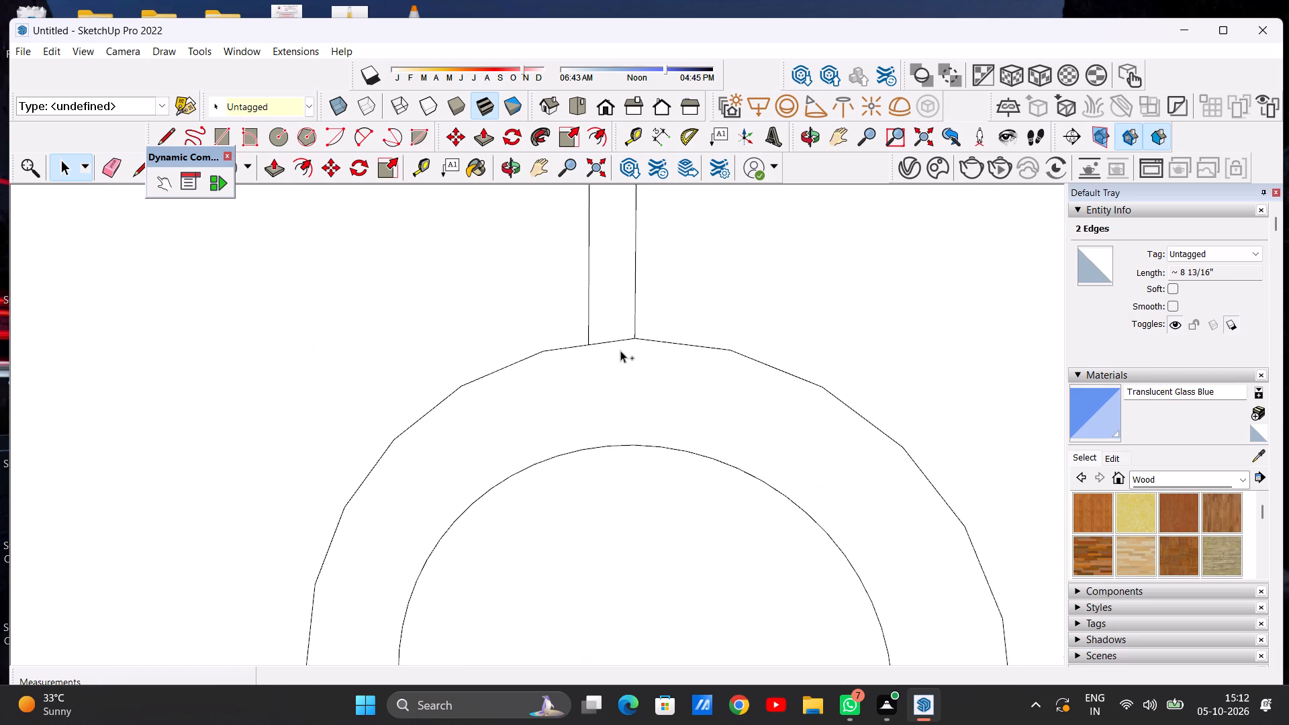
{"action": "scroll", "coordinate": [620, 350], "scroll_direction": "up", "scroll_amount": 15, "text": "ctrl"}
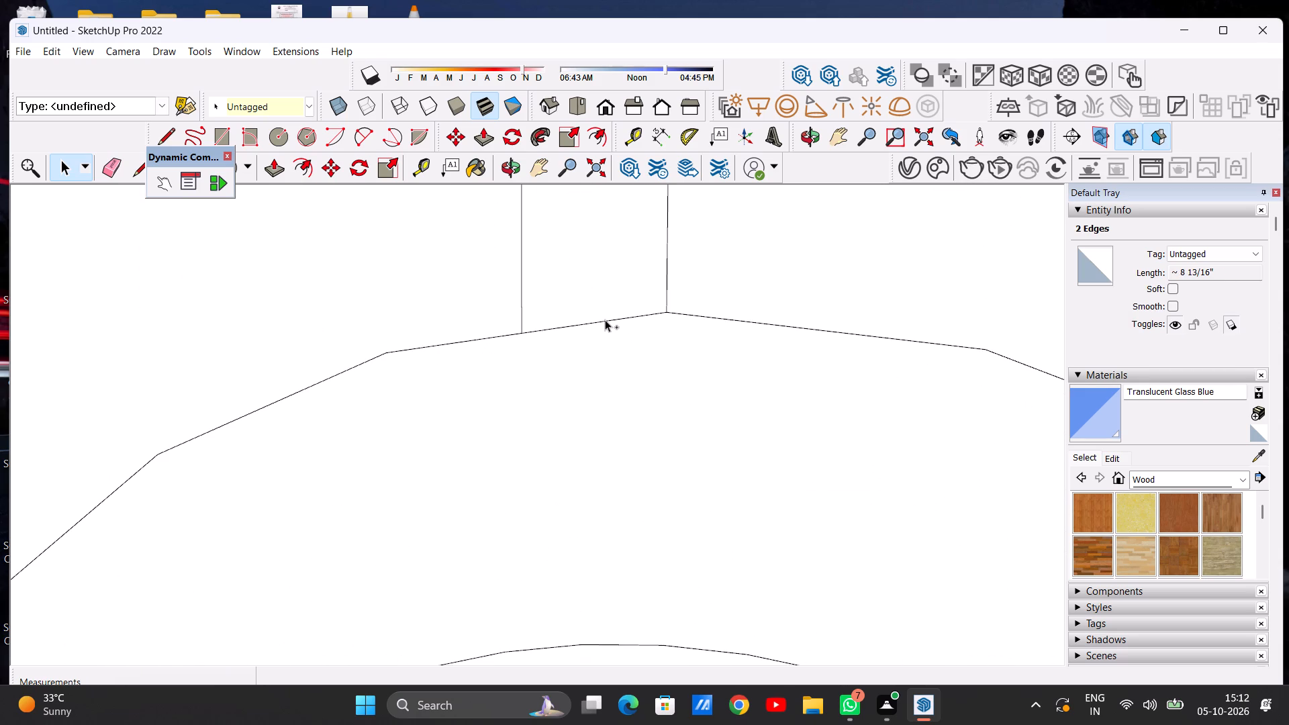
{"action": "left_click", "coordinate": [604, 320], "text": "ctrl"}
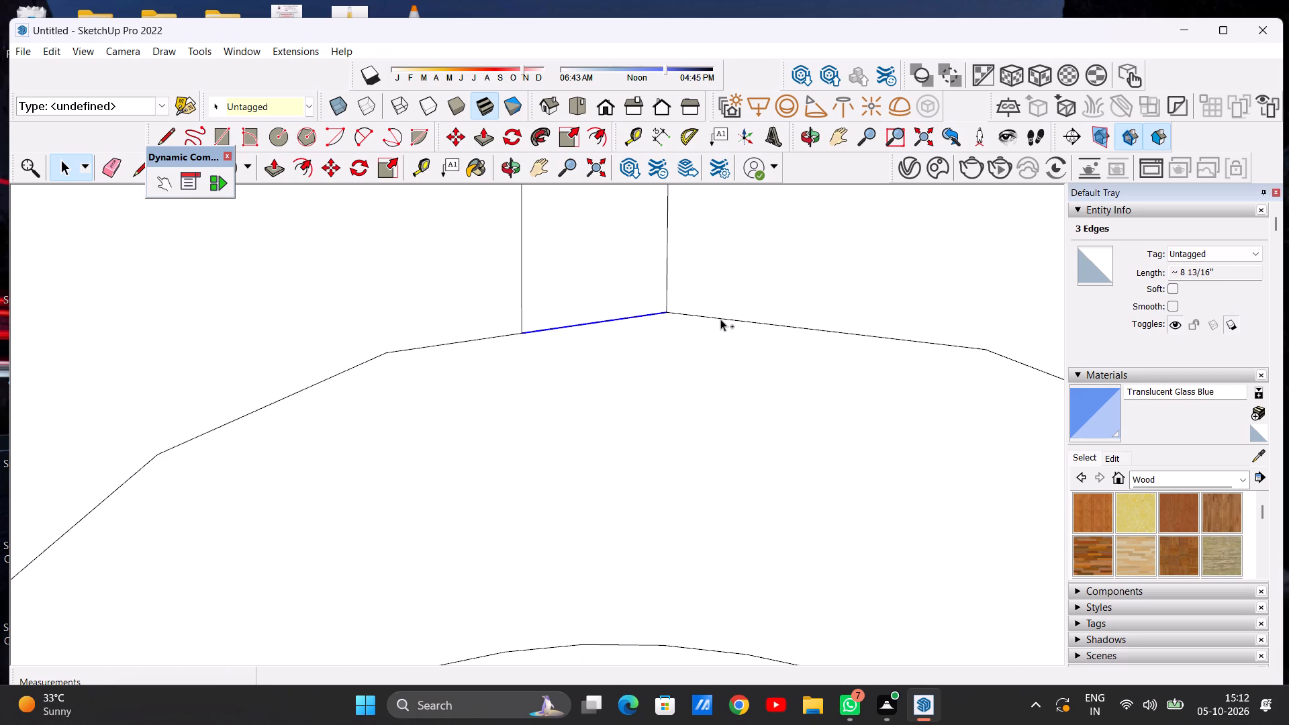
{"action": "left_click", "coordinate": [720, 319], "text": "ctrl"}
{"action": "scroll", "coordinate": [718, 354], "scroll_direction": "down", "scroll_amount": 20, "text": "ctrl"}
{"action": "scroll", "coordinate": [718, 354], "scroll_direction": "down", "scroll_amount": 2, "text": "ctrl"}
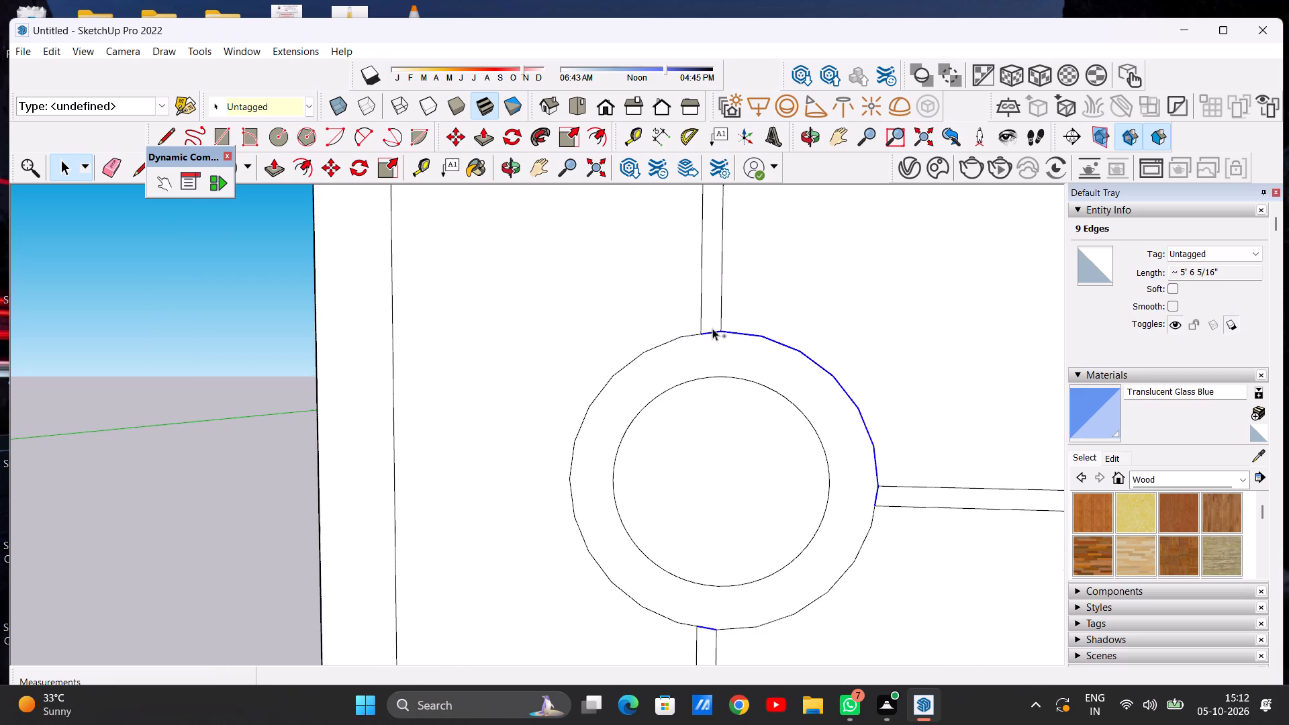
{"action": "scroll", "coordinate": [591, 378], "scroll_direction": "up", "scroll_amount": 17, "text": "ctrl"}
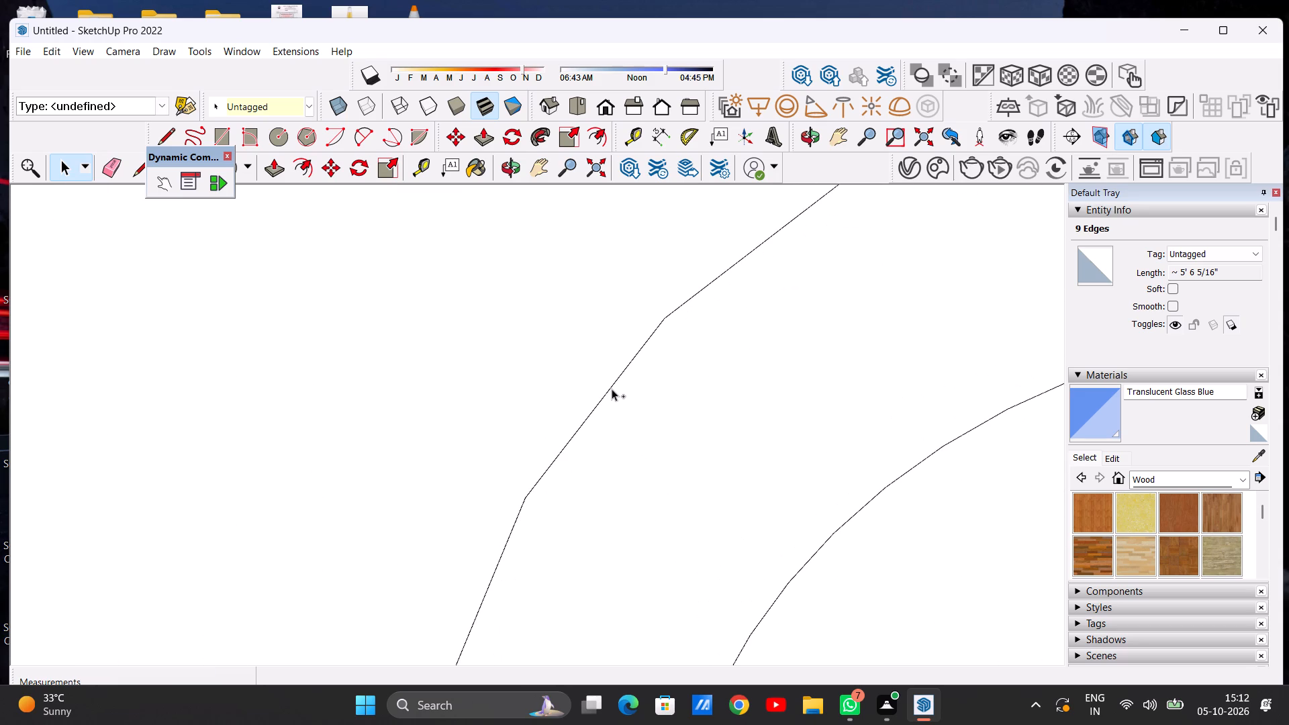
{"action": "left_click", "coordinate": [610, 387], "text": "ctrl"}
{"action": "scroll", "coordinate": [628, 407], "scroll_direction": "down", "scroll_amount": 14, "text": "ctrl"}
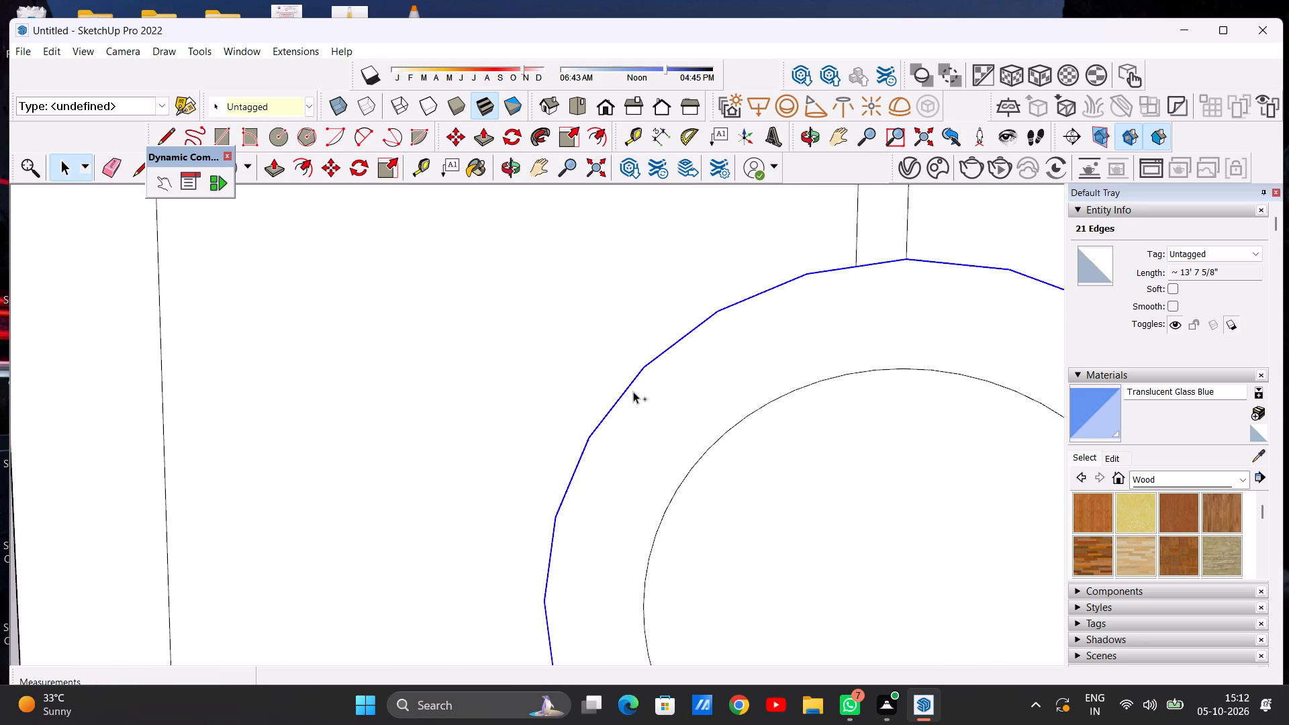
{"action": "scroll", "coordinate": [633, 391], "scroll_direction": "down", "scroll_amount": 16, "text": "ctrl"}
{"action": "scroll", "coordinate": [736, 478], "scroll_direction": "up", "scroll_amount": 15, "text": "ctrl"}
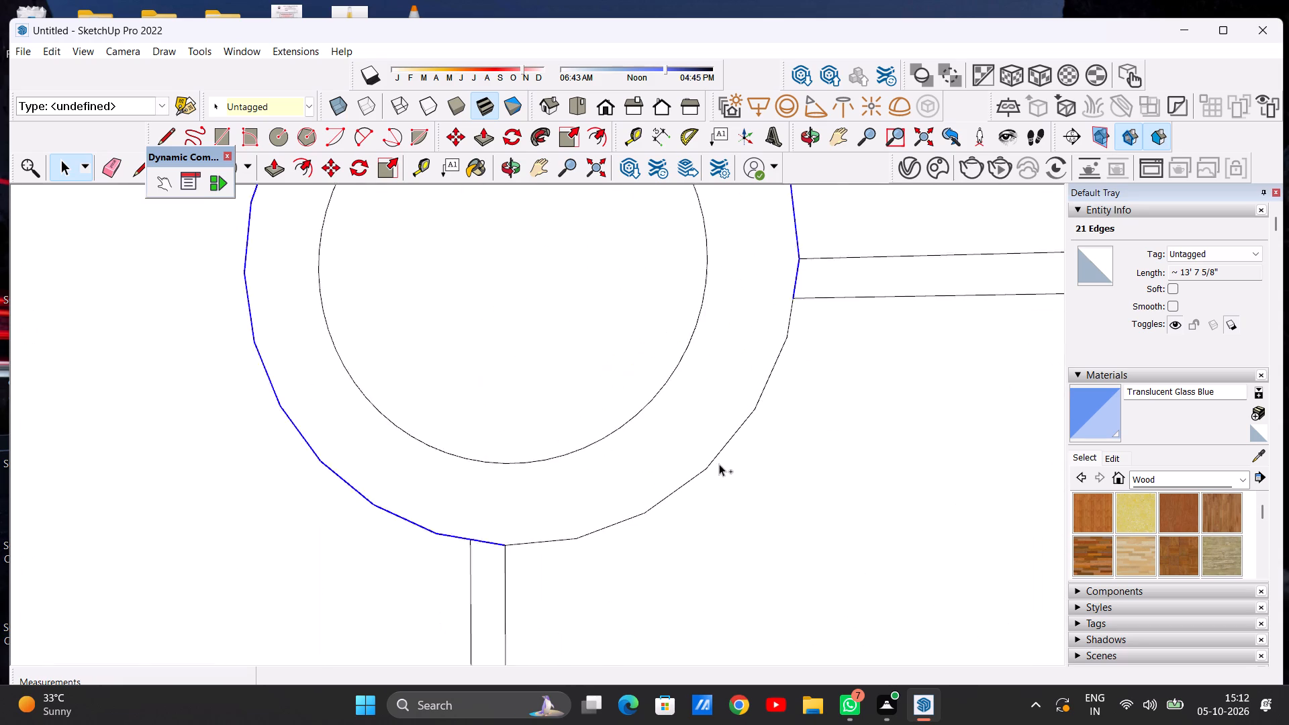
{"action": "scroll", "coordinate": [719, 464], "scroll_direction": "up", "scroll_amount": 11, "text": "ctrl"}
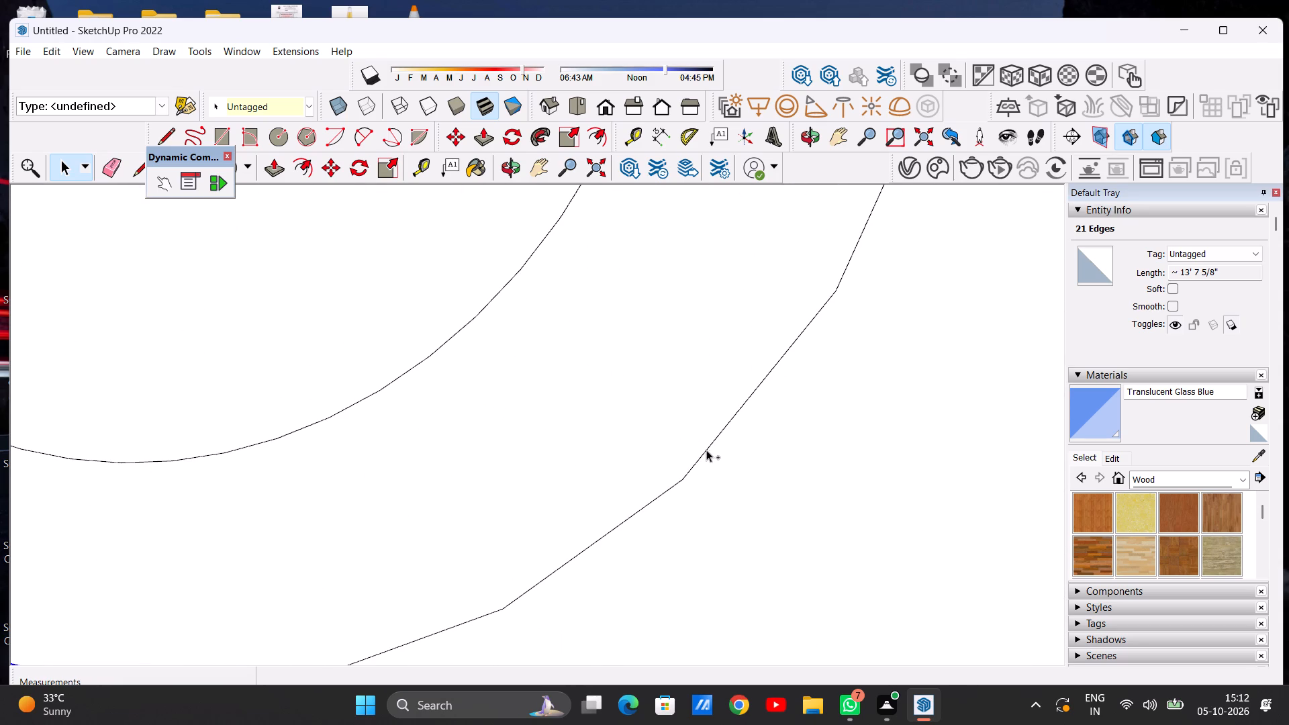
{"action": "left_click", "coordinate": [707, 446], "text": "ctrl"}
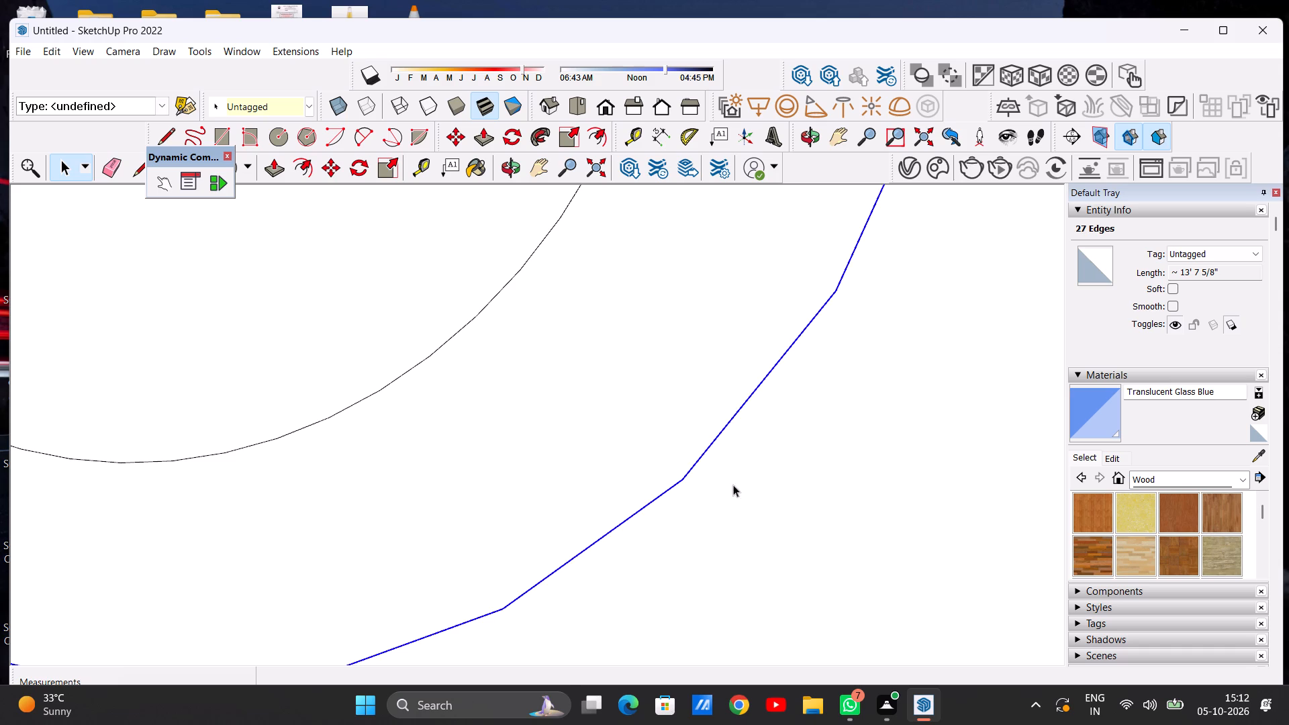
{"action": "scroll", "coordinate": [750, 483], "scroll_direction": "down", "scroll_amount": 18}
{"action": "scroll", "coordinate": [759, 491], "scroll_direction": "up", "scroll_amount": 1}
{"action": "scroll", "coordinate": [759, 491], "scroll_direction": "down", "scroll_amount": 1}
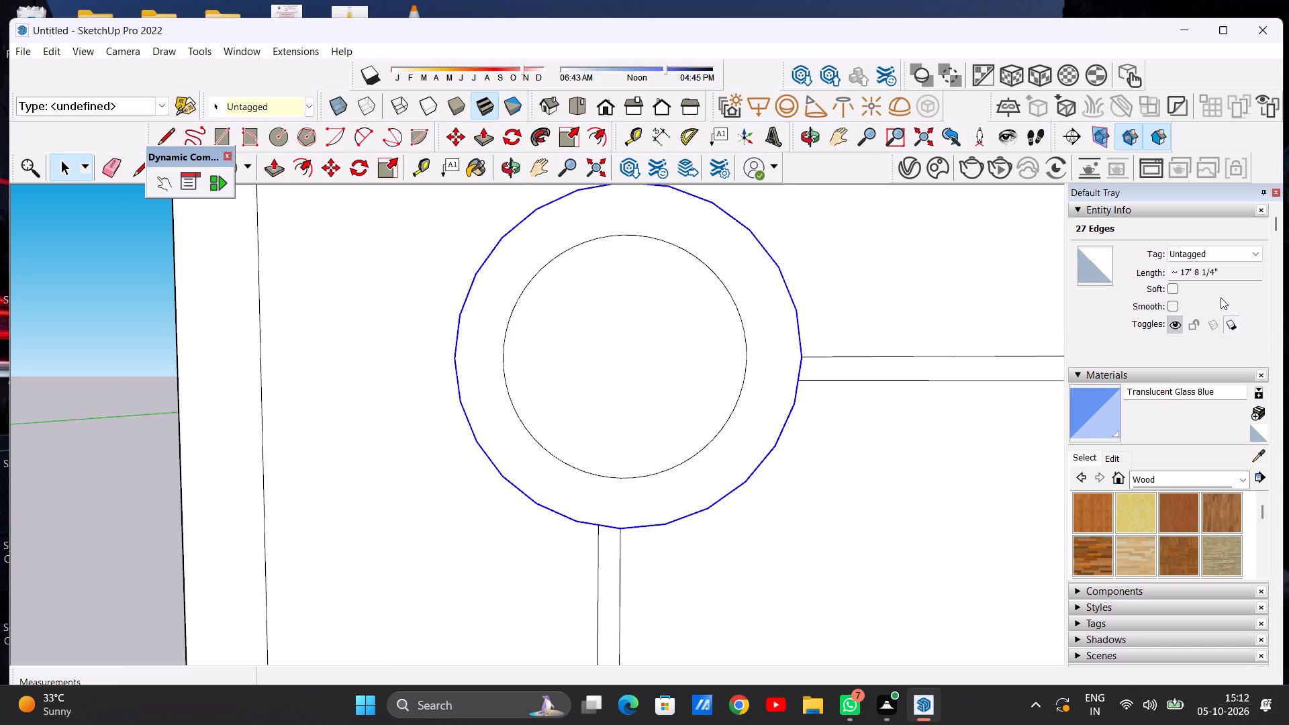
Check the selected outer-edge arcs' shared properties and tag choices for a segment setting, then clear the selection.
{"action": "scroll", "coordinate": [1221, 276], "scroll_direction": "down", "scroll_amount": 2}
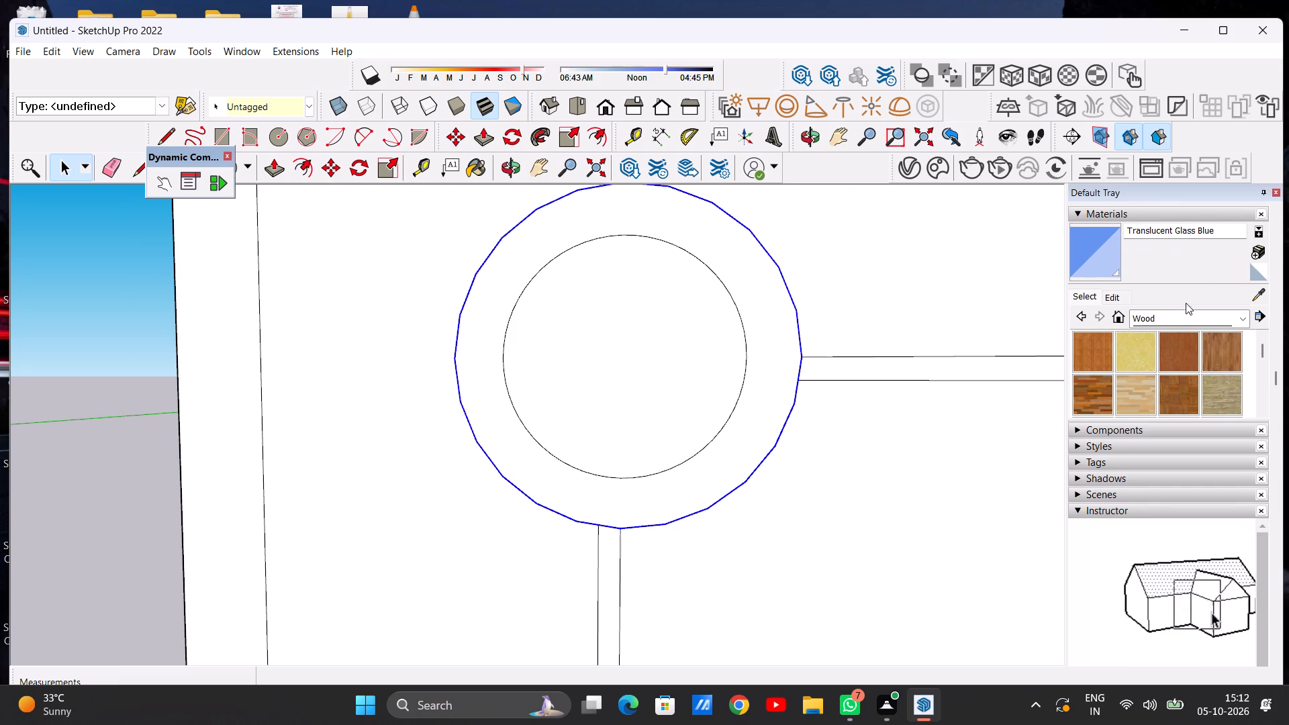
{"action": "scroll", "coordinate": [1183, 305], "scroll_direction": "up", "scroll_amount": 3}
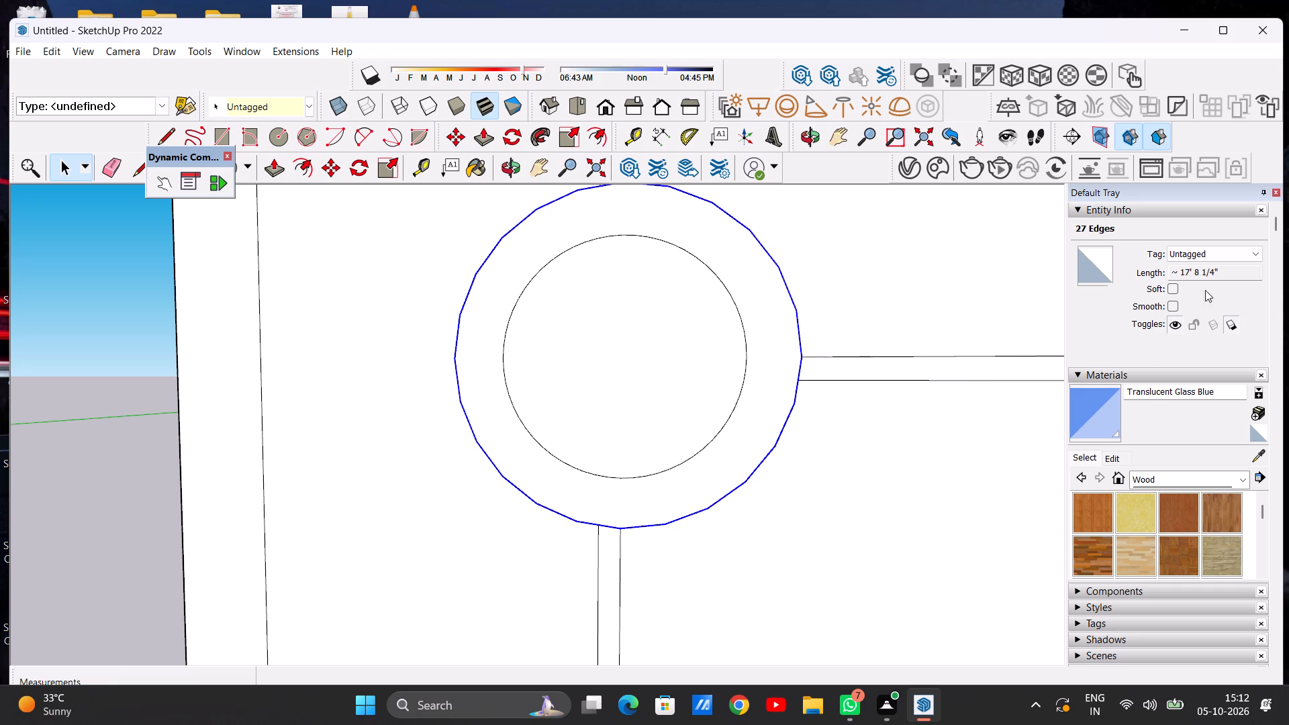
{"action": "scroll", "coordinate": [1192, 296], "scroll_direction": "up", "scroll_amount": 7}
{"action": "left_click", "coordinate": [1259, 254]}
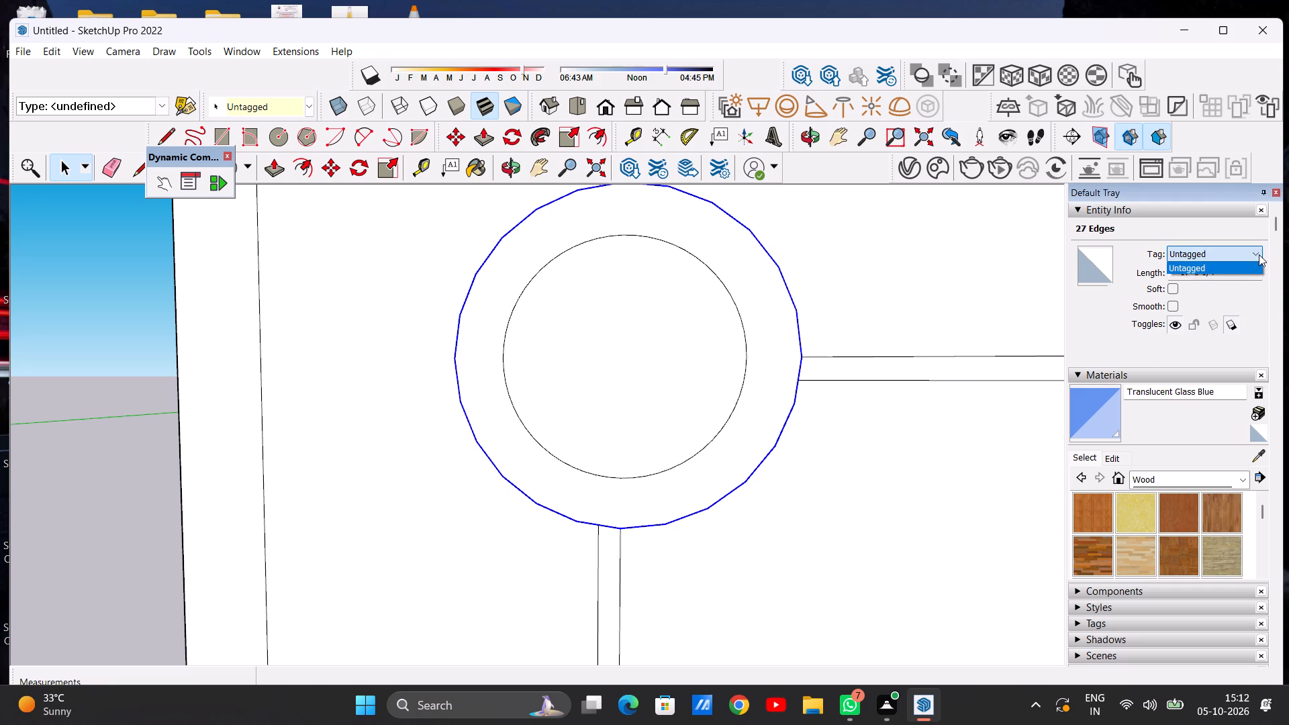
{"action": "left_click", "coordinate": [902, 322]}
{"action": "scroll", "coordinate": [544, 430], "scroll_direction": "down", "scroll_amount": 2}
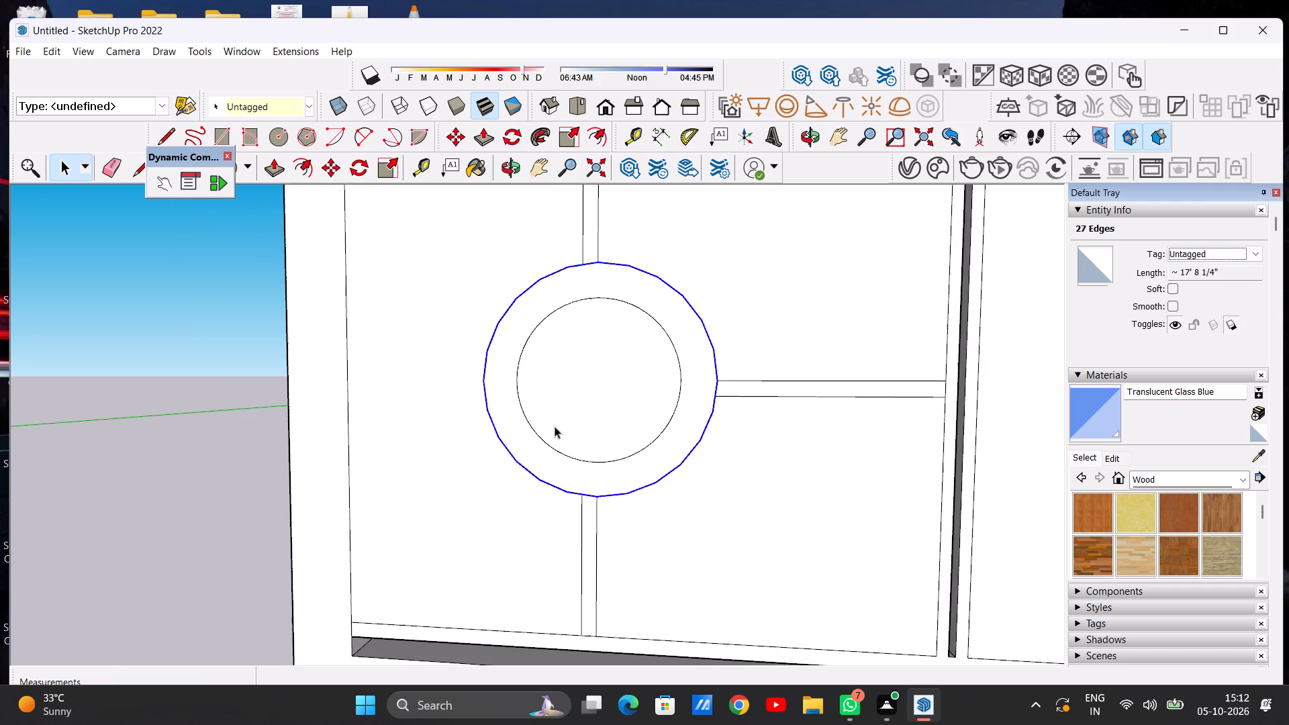
{"action": "scroll", "coordinate": [555, 426], "scroll_direction": "down", "scroll_amount": 9}
{"action": "scroll", "coordinate": [1055, 456], "scroll_direction": "down", "scroll_amount": 4}
{"action": "scroll", "coordinate": [1054, 456], "scroll_direction": "up", "scroll_amount": 6}
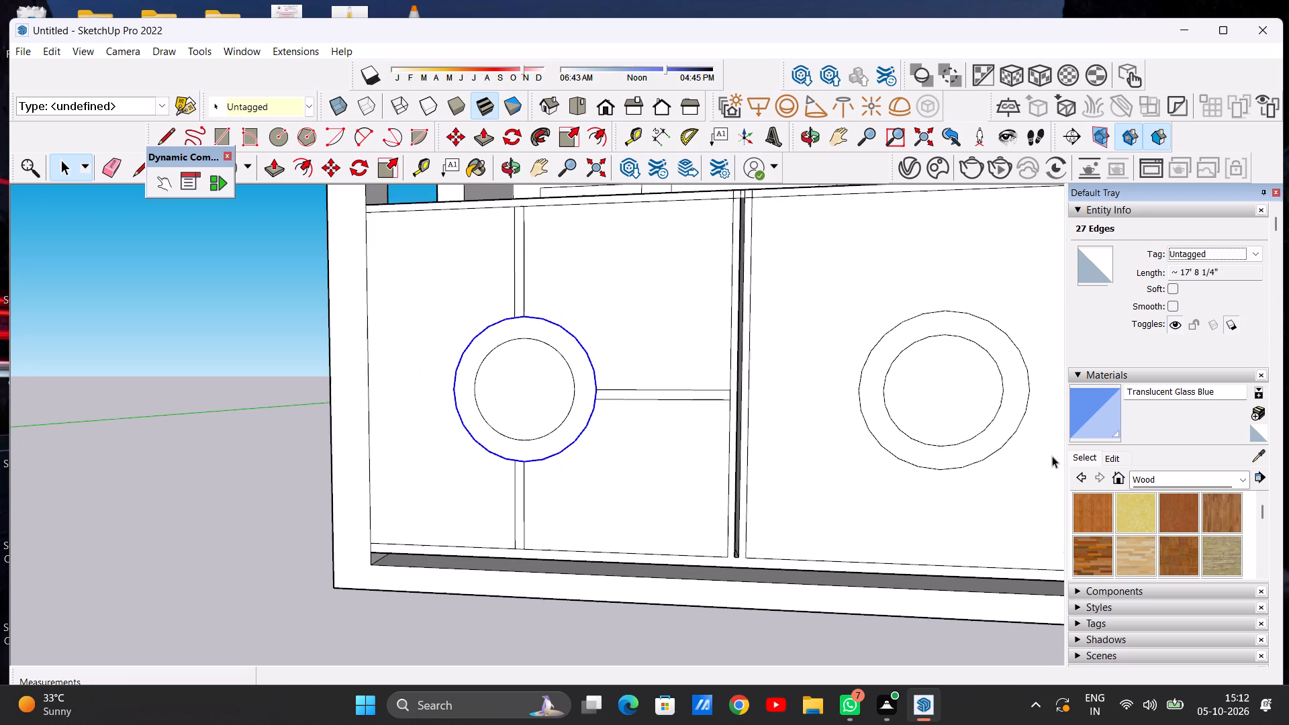
{"action": "left_click", "coordinate": [119, 518]}
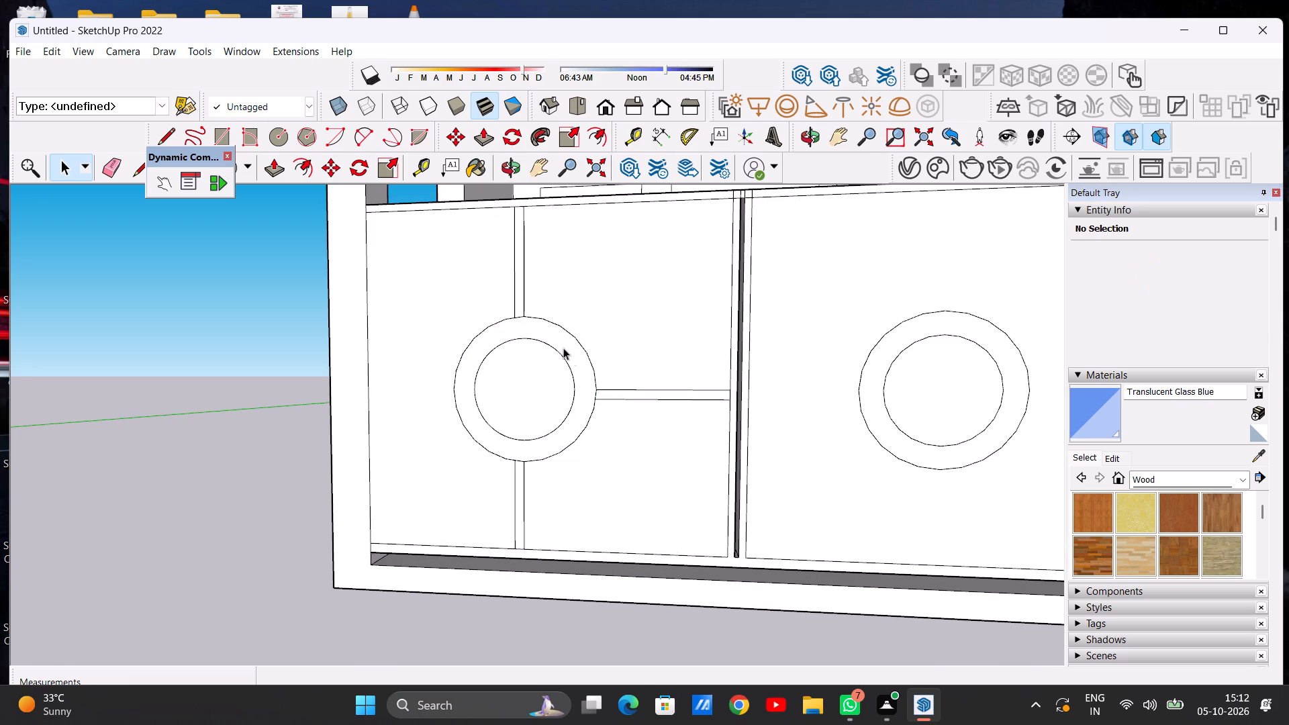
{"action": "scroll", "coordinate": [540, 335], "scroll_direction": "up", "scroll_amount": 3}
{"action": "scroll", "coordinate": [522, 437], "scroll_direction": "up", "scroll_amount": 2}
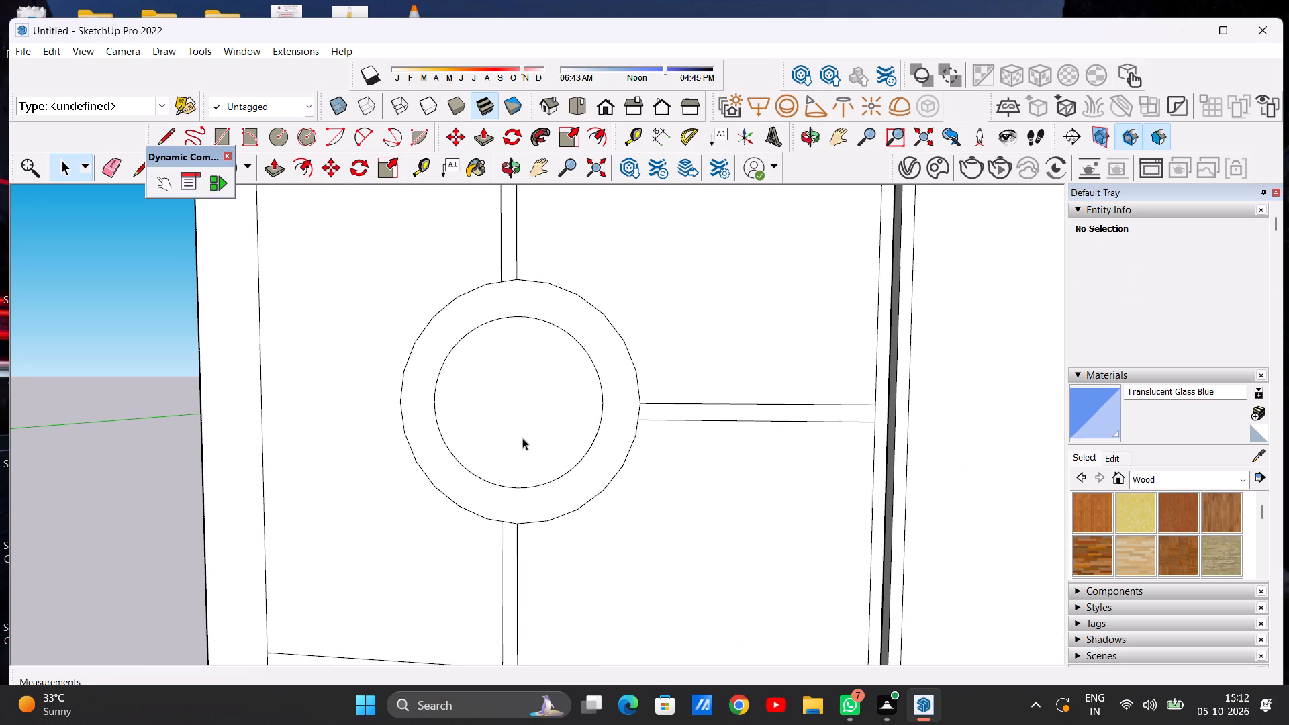
Set the outer circle of the right gate panel's ring to 60 segments.
{"action": "scroll", "coordinate": [523, 440], "scroll_direction": "down", "scroll_amount": 6}
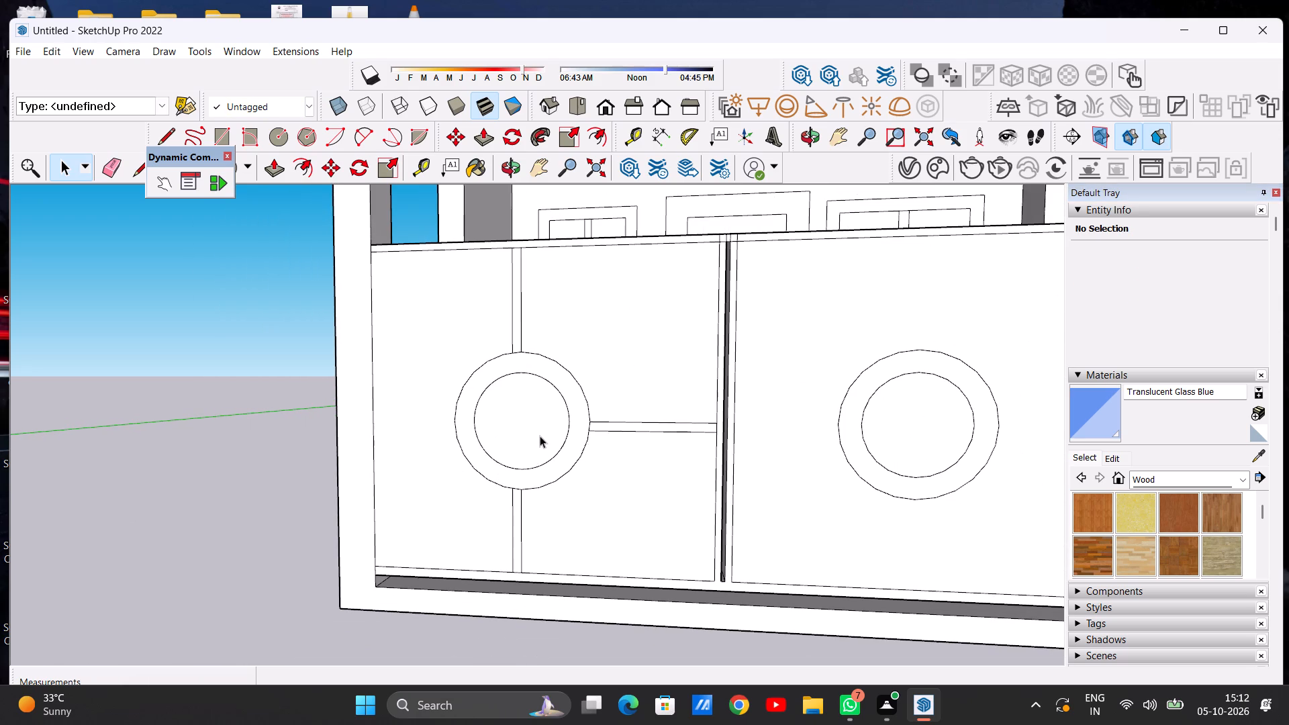
{"action": "scroll", "coordinate": [483, 410], "scroll_direction": "down", "scroll_amount": 10}
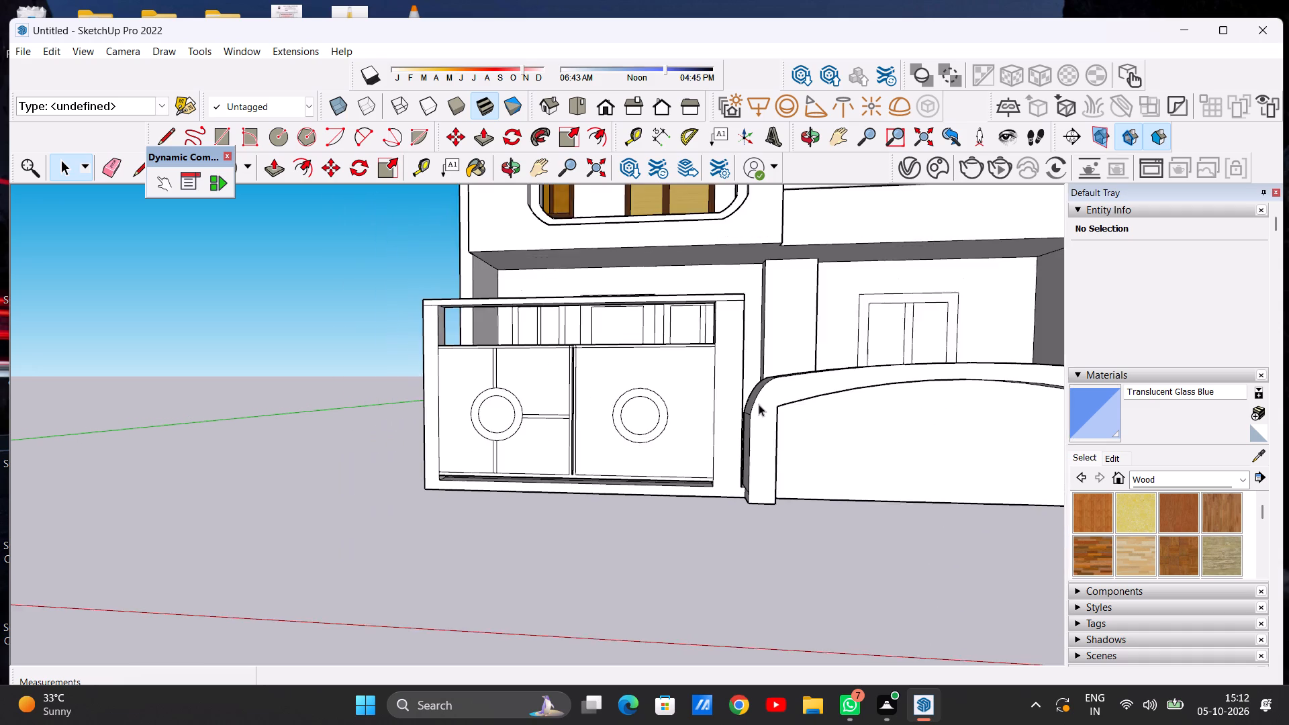
{"action": "scroll", "coordinate": [585, 401], "scroll_direction": "up", "scroll_amount": 13}
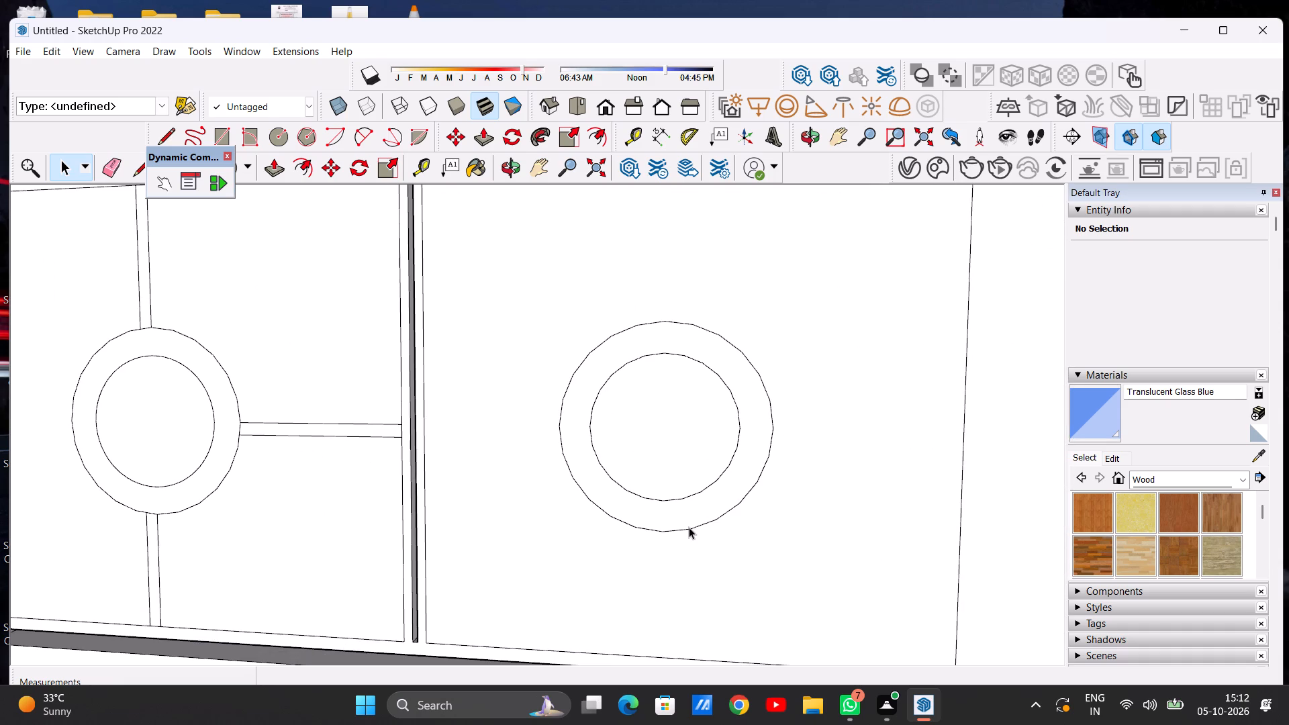
{"action": "left_click", "coordinate": [689, 527]}
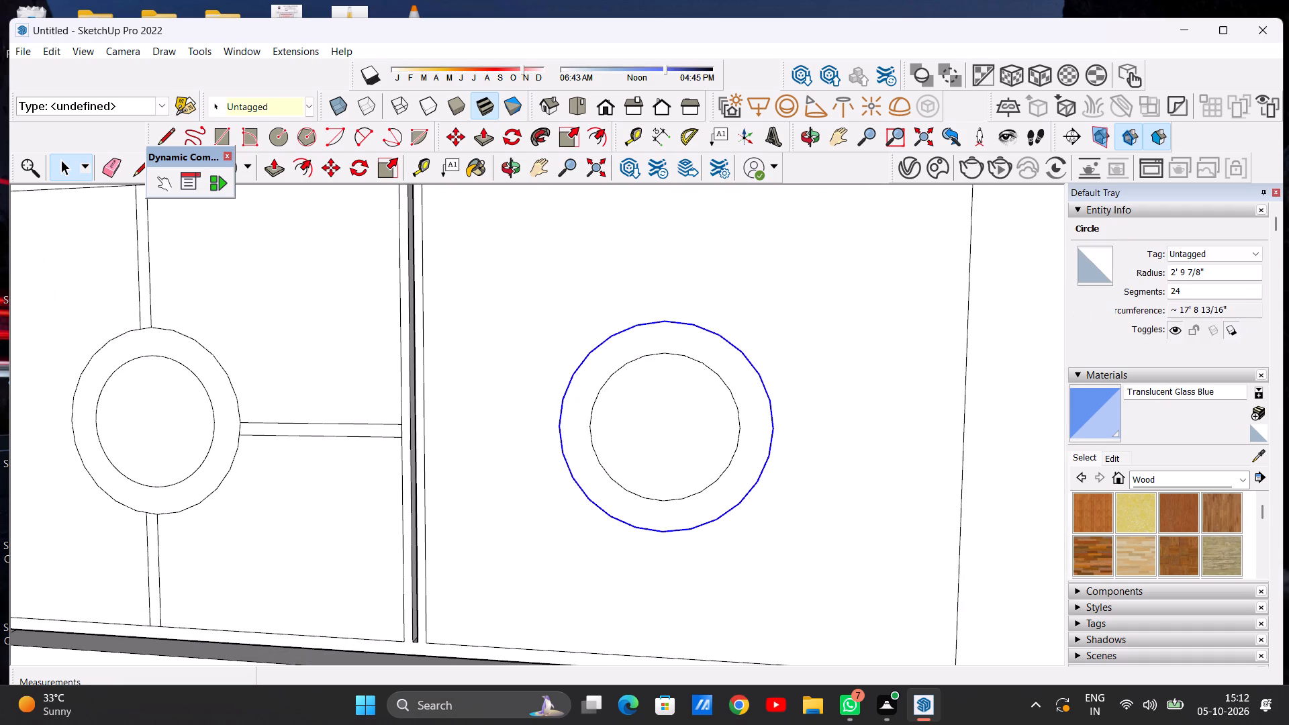
{"action": "left_click_drag", "start_coordinate": [1186, 292], "coordinate": [1177, 291]}
{"action": "left_click", "coordinate": [1171, 291]}
{"action": "key", "text": "BackSpace"}
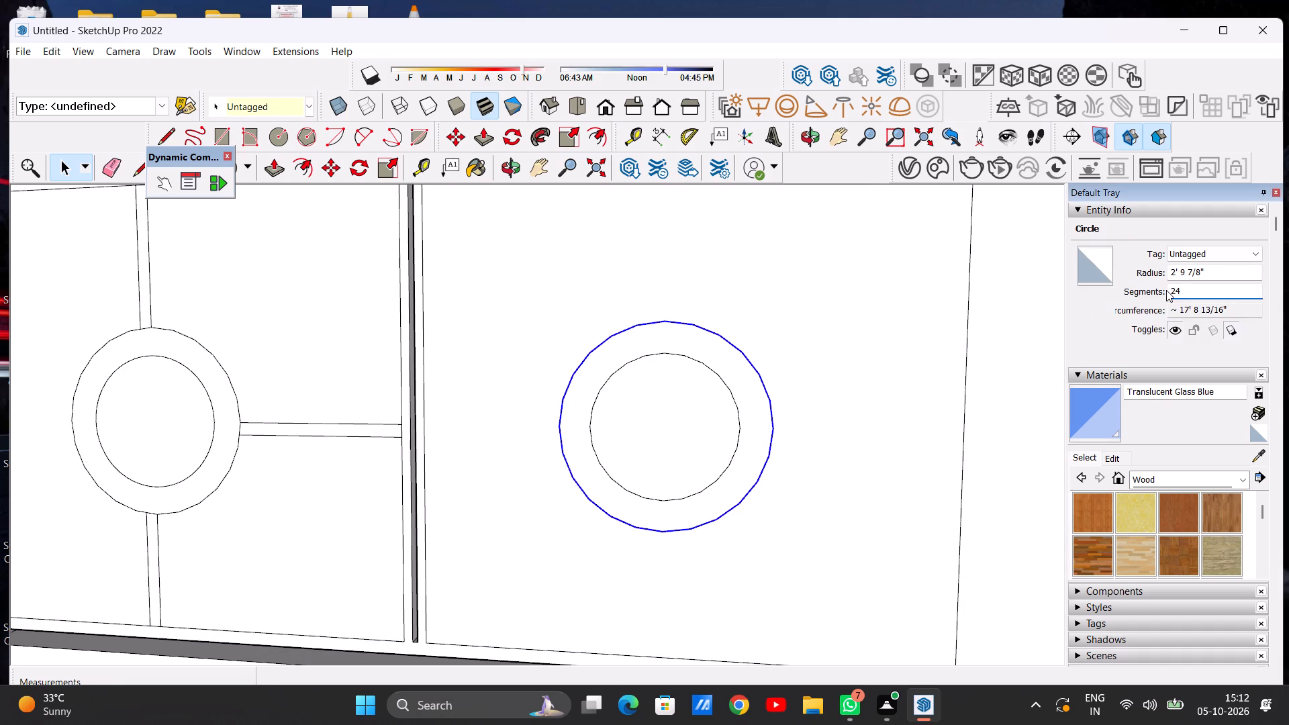
{"action": "key", "text": "BackSpace"}
{"action": "key", "text": "Right"}
{"action": "key", "text": "Right"}
{"action": "key", "text": "Right"}
{"action": "key", "text": "BackSpace"}
{"action": "key", "text": "BackSpace"}
{"action": "key", "text": "BackSpace"}
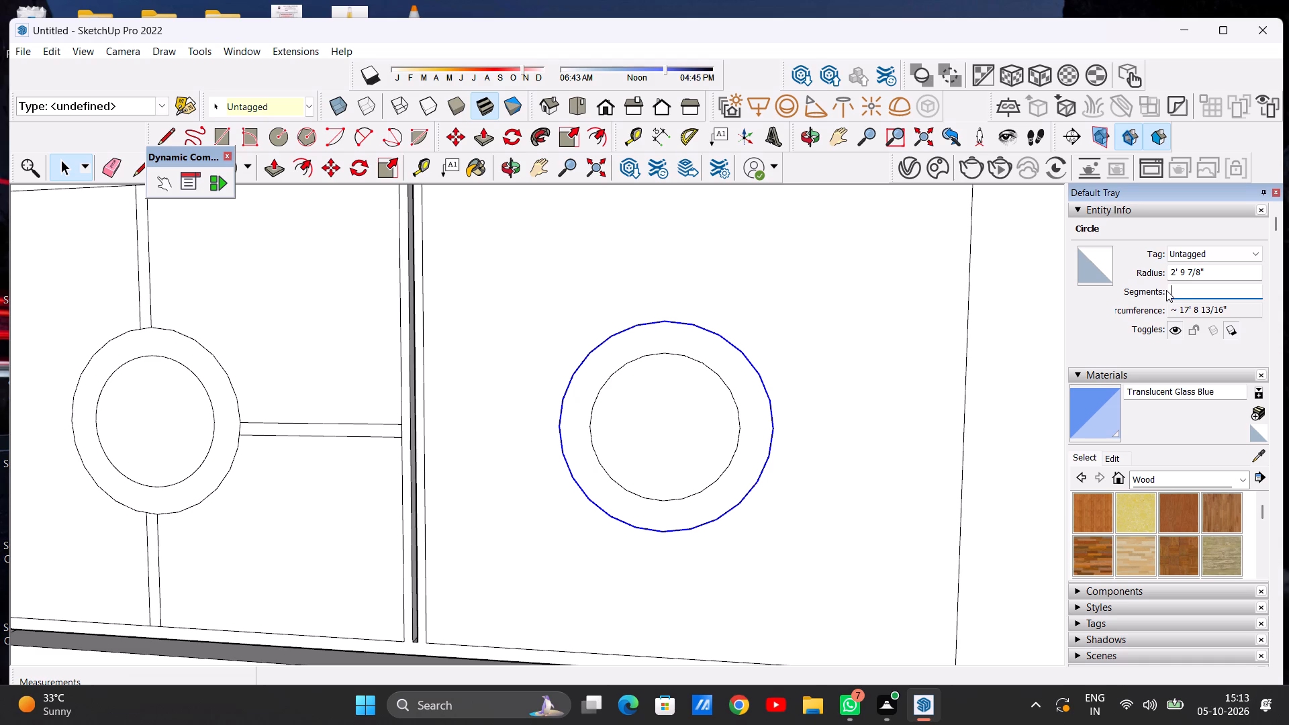
{"action": "type", "text": "60"}
{"action": "key", "text": "Return"}
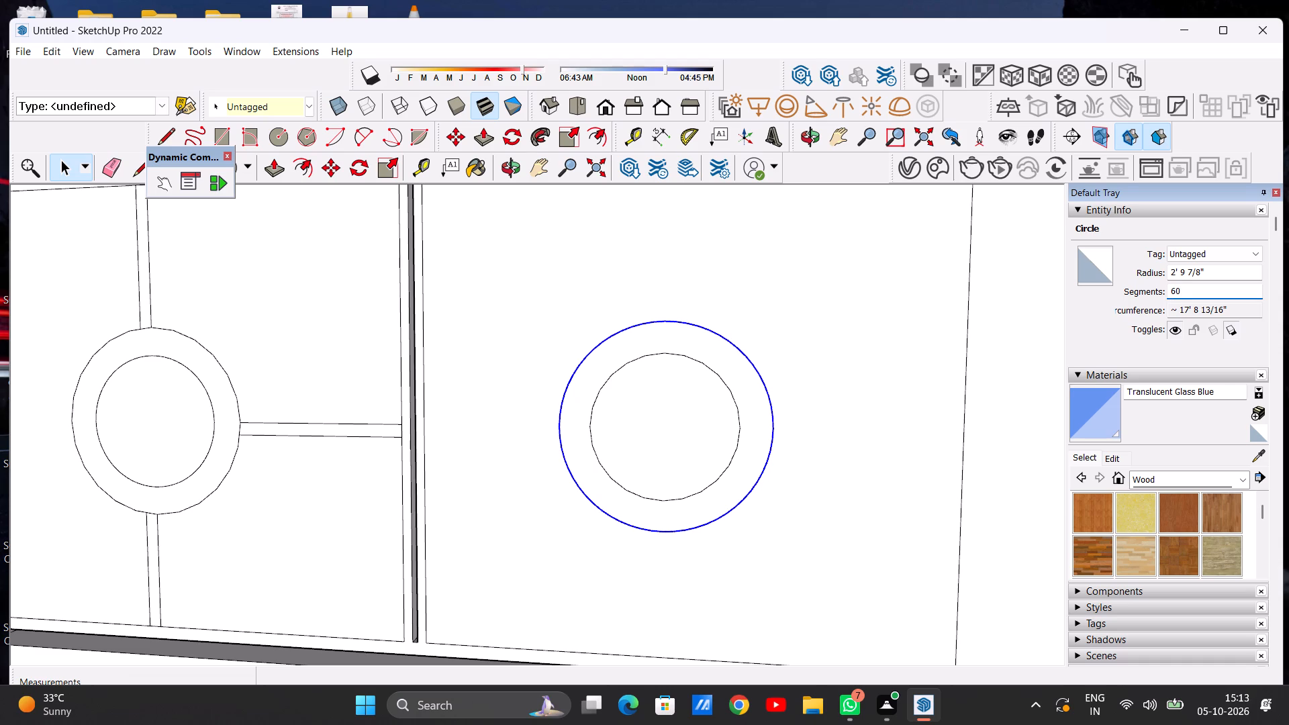
Set the inner circle of the right panel's ring to 60 segments and clear the selection.
{"action": "scroll", "coordinate": [743, 370], "scroll_direction": "down", "scroll_amount": 5}
{"action": "scroll", "coordinate": [687, 455], "scroll_direction": "up", "scroll_amount": 3}
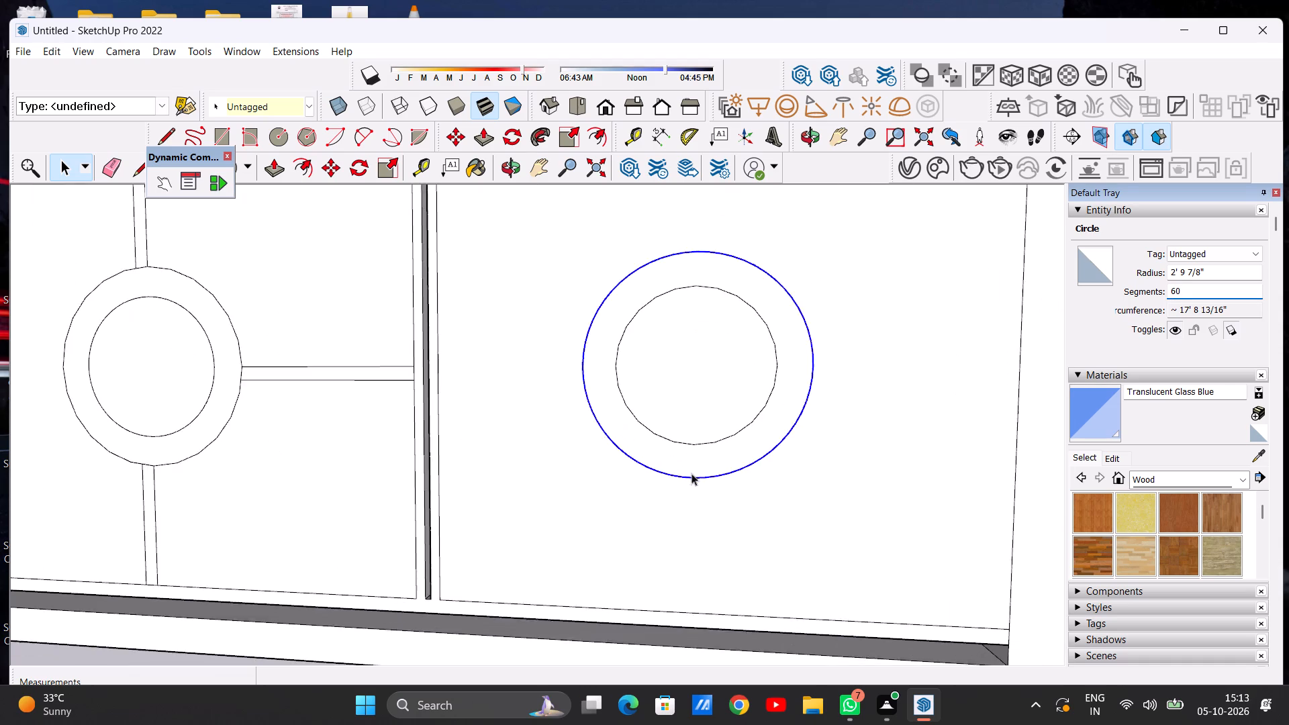
{"action": "scroll", "coordinate": [691, 473], "scroll_direction": "up", "scroll_amount": 7}
{"action": "left_click", "coordinate": [714, 433]}
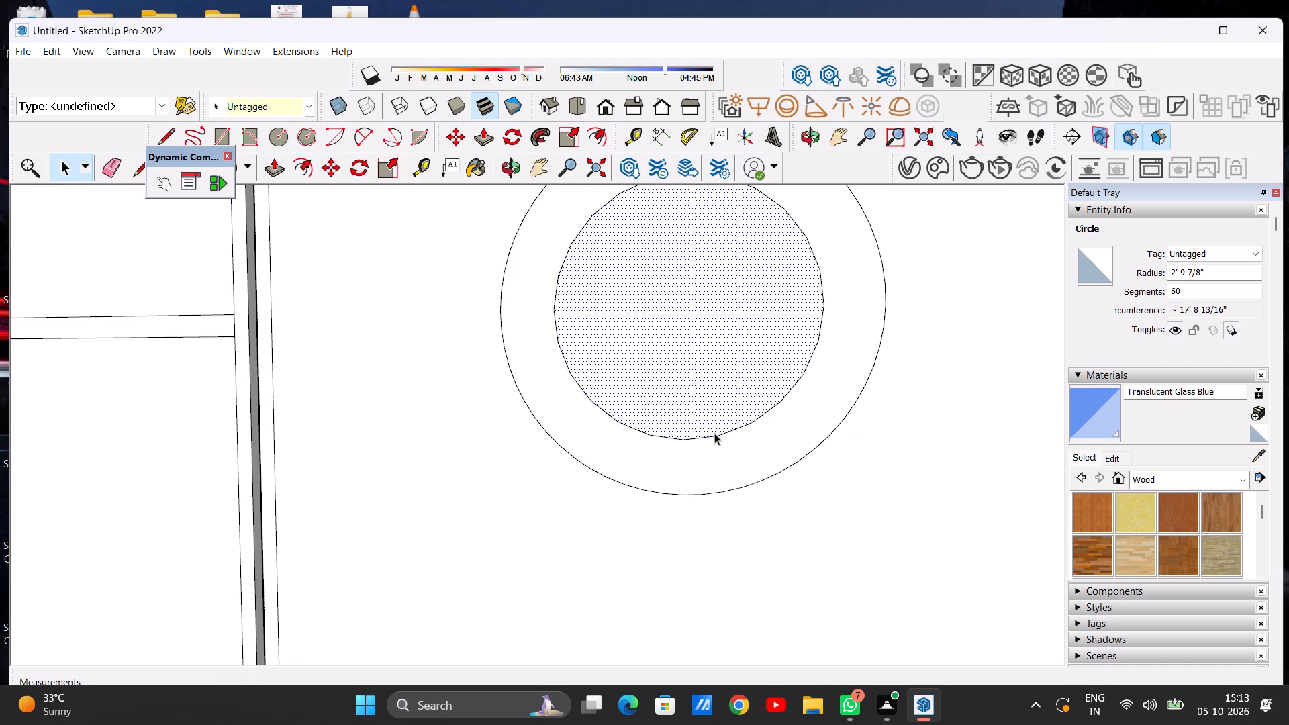
{"action": "scroll", "coordinate": [710, 446], "scroll_direction": "down", "scroll_amount": 13}
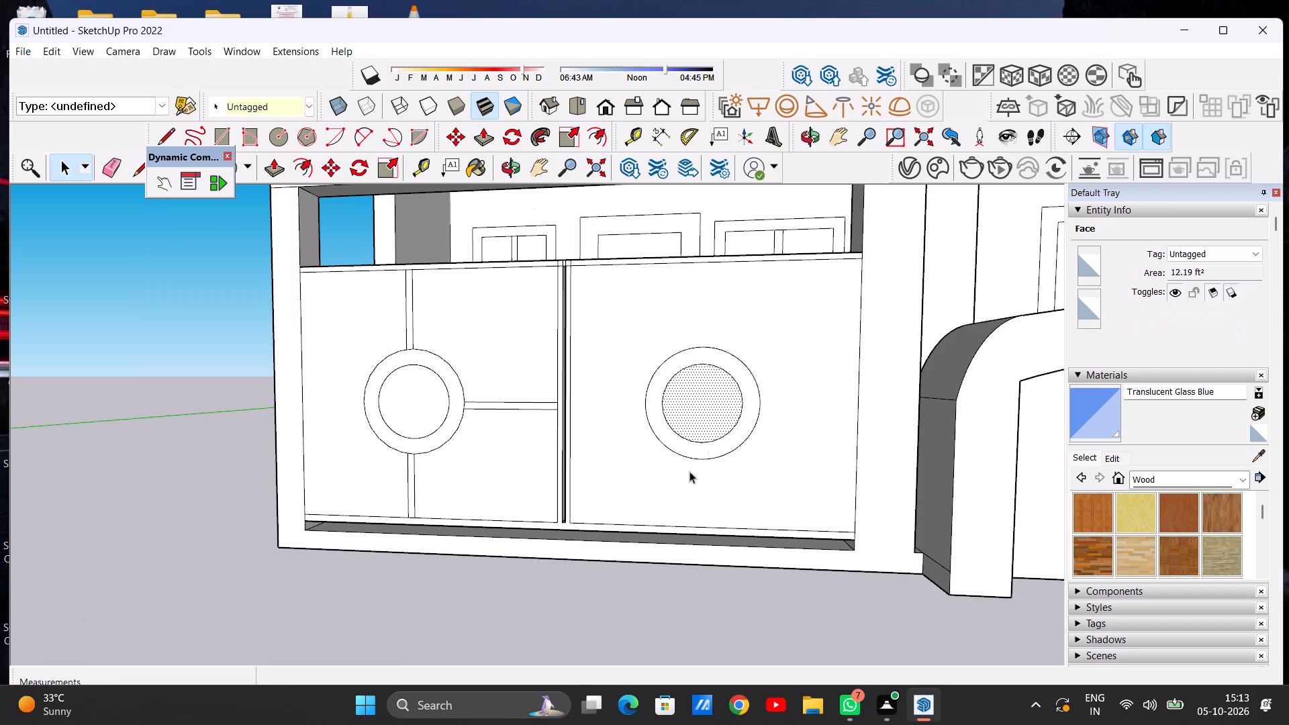
{"action": "left_click", "coordinate": [662, 622]}
{"action": "scroll", "coordinate": [745, 404], "scroll_direction": "up", "scroll_amount": 19}
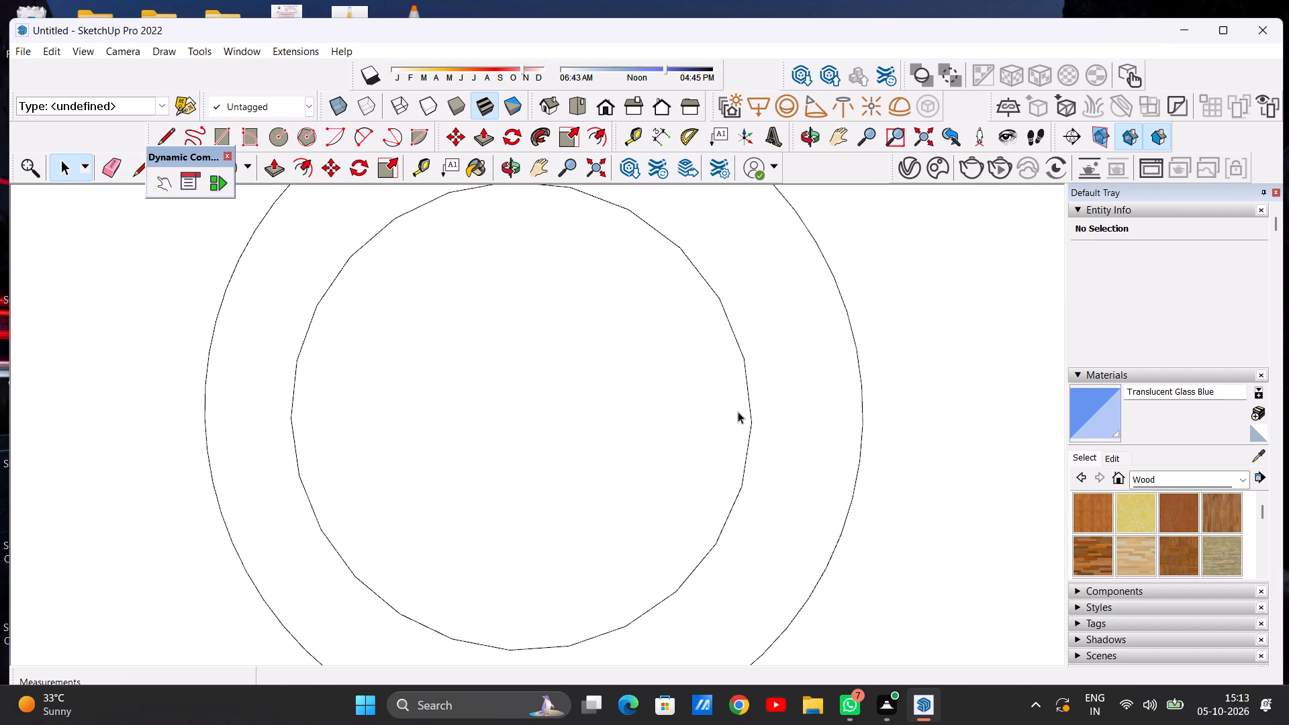
{"action": "left_click", "coordinate": [752, 420]}
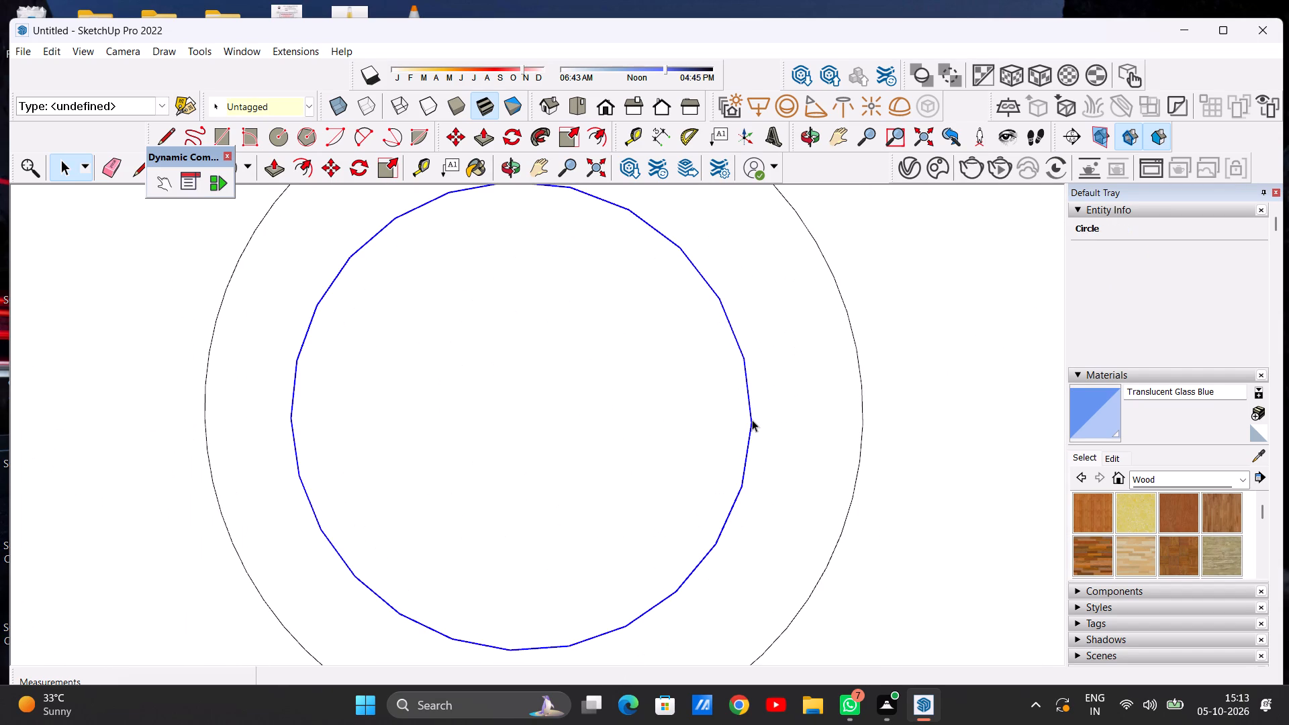
{"action": "left_click", "coordinate": [1186, 288]}
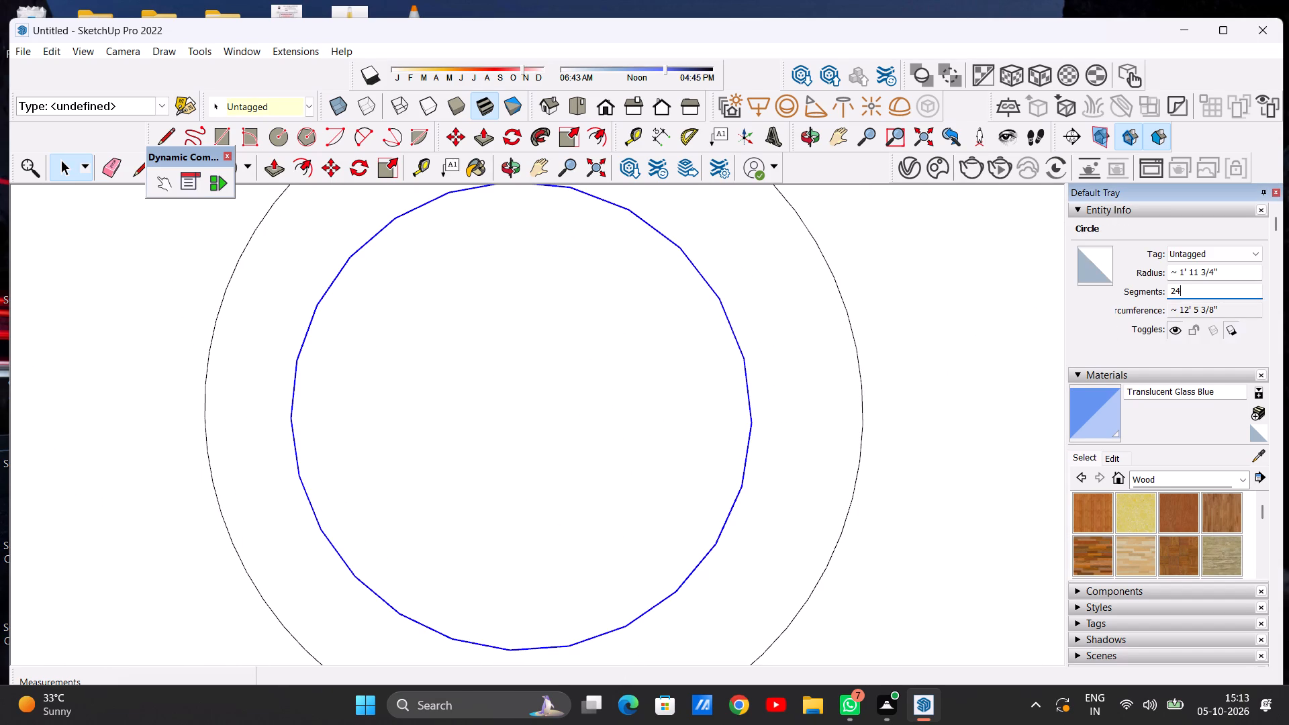
{"action": "key", "text": "BackSpace"}
{"action": "key", "text": "BackSpace"}
{"action": "type", "text": "60"}
{"action": "key", "text": "Return"}
{"action": "key", "text": "space"}
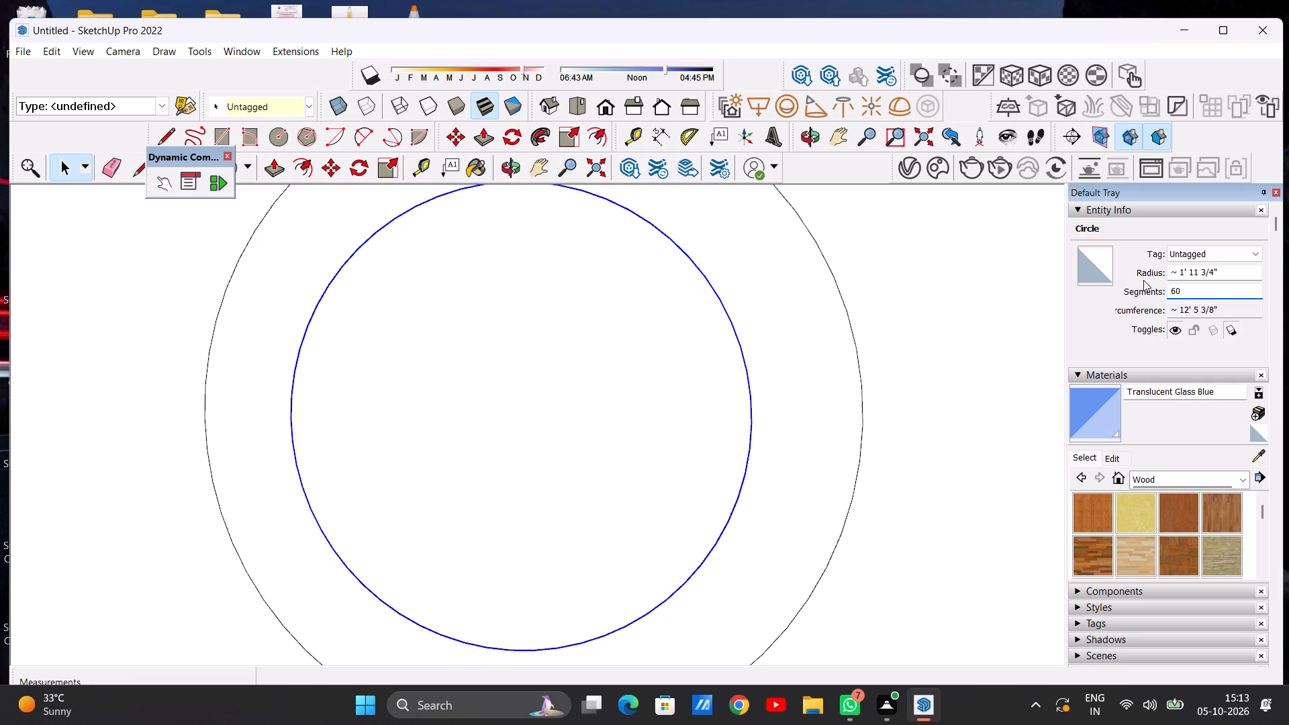
{"action": "scroll", "coordinate": [1039, 175], "scroll_direction": "down", "scroll_amount": 20}
{"action": "scroll", "coordinate": [1039, 175], "scroll_direction": "down", "scroll_amount": 19}
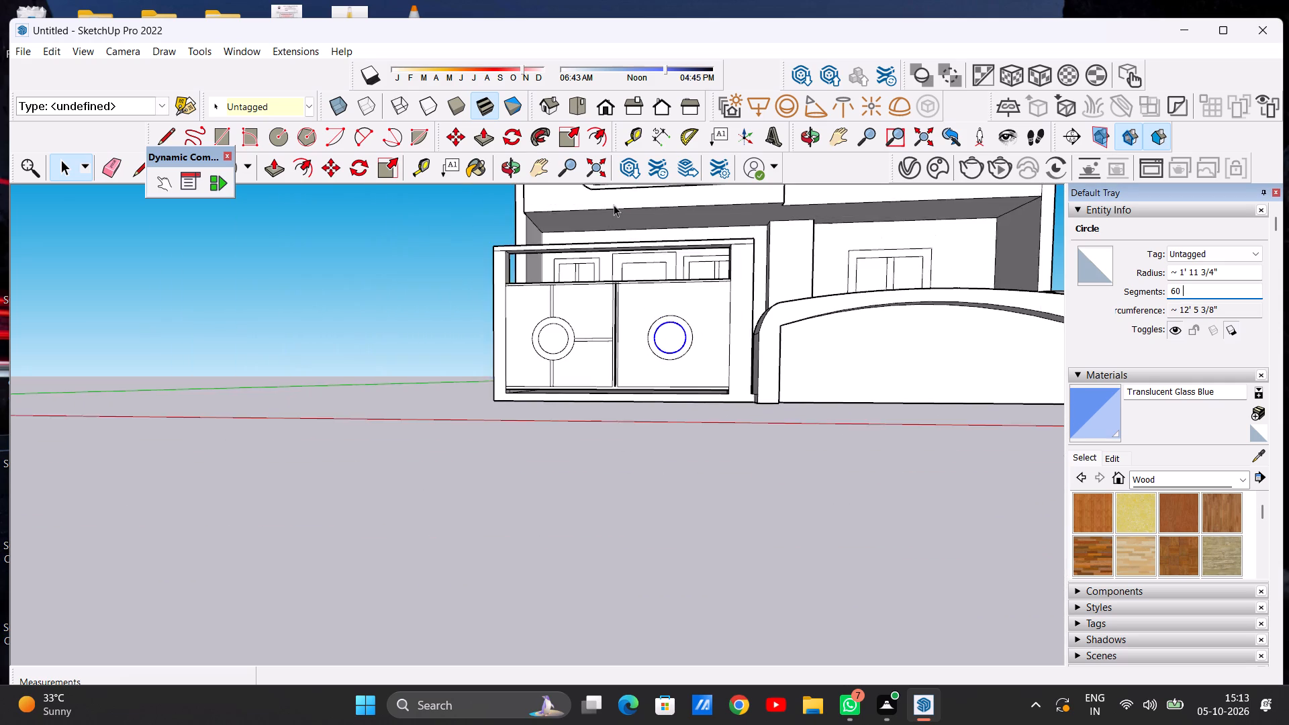
{"action": "scroll", "coordinate": [614, 205], "scroll_direction": "up", "scroll_amount": 6}
{"action": "left_click", "coordinate": [191, 491]}
{"action": "scroll", "coordinate": [454, 470], "scroll_direction": "down", "scroll_amount": 5}
Draw two parallel horizontal lines, each about 3' 7" long, from the left panel's ring to its outer edge, forming a narrow strip.
{"action": "middle_click_drag", "start_coordinate": [417, 465], "coordinate": [610, 465]}
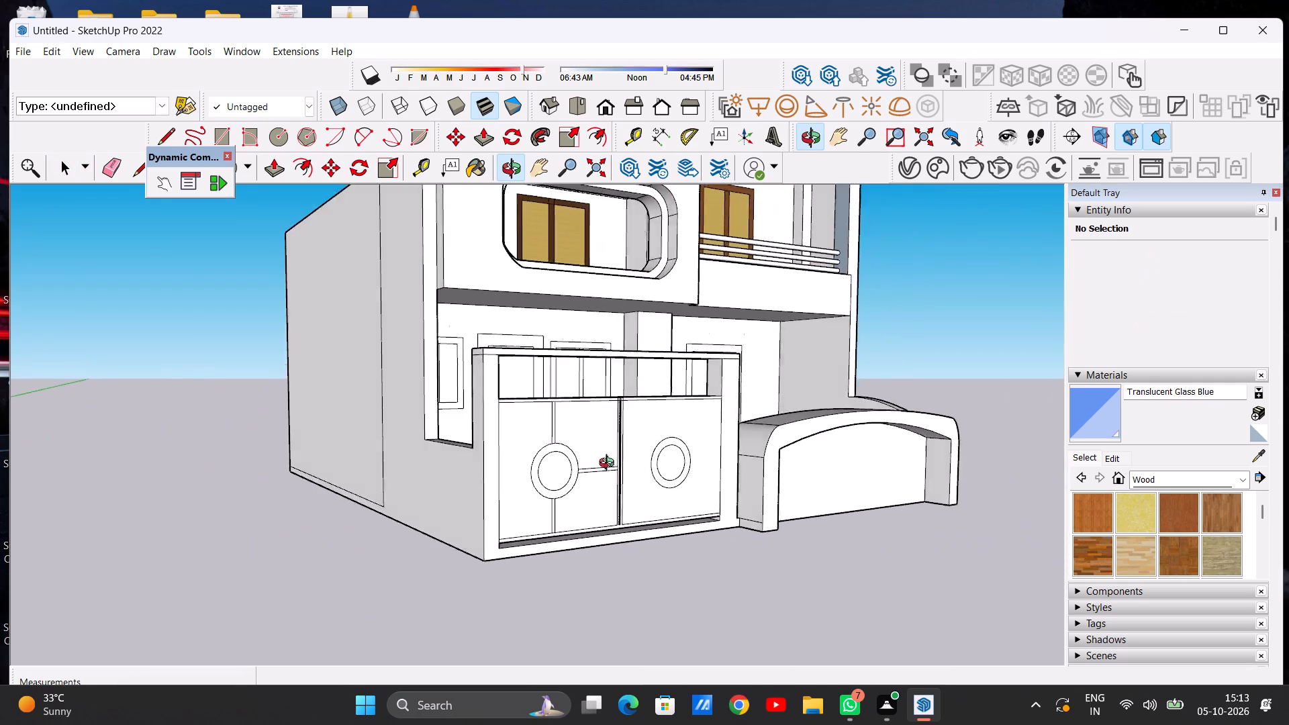
{"action": "middle_click_drag", "start_coordinate": [610, 465], "coordinate": [462, 465]}
{"action": "scroll", "coordinate": [573, 452], "scroll_direction": "up", "scroll_amount": 17}
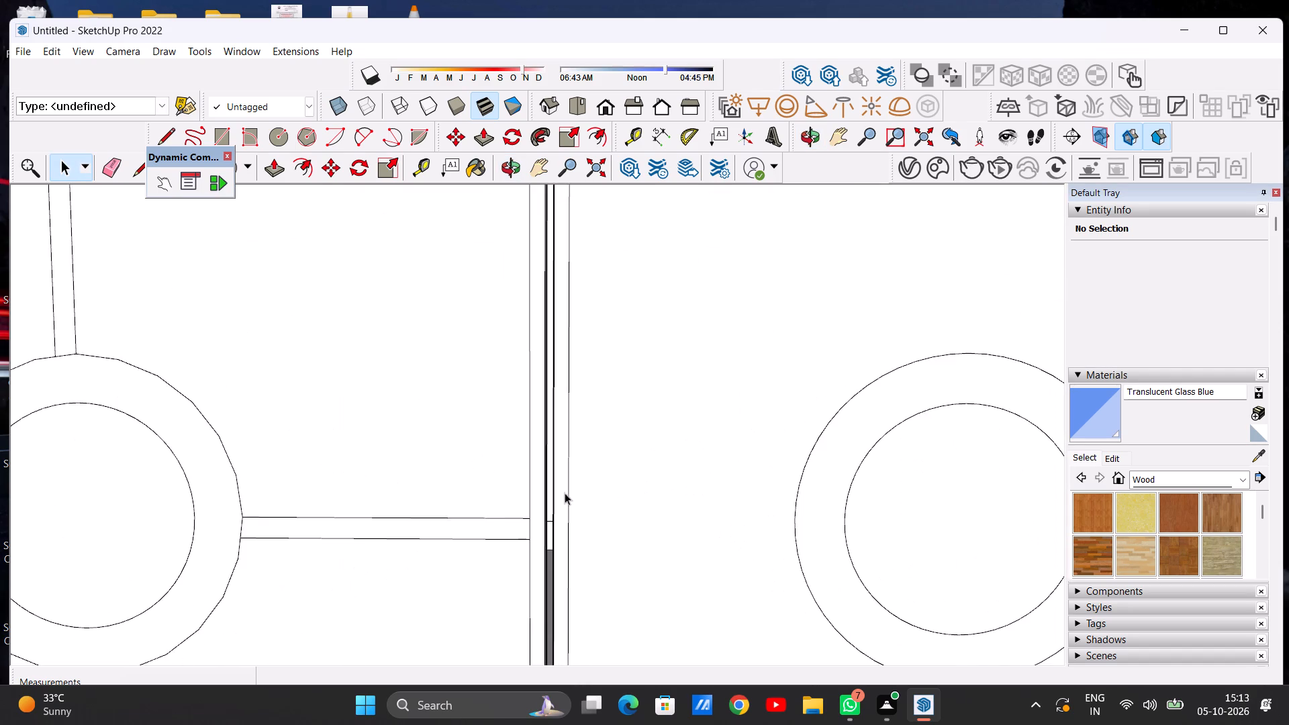
{"action": "scroll", "coordinate": [565, 493], "scroll_direction": "up", "scroll_amount": 5}
{"action": "scroll", "coordinate": [695, 467], "scroll_direction": "down", "scroll_amount": 20}
{"action": "scroll", "coordinate": [695, 467], "scroll_direction": "down", "scroll_amount": 12}
{"action": "scroll", "coordinate": [631, 456], "scroll_direction": "up", "scroll_amount": 6}
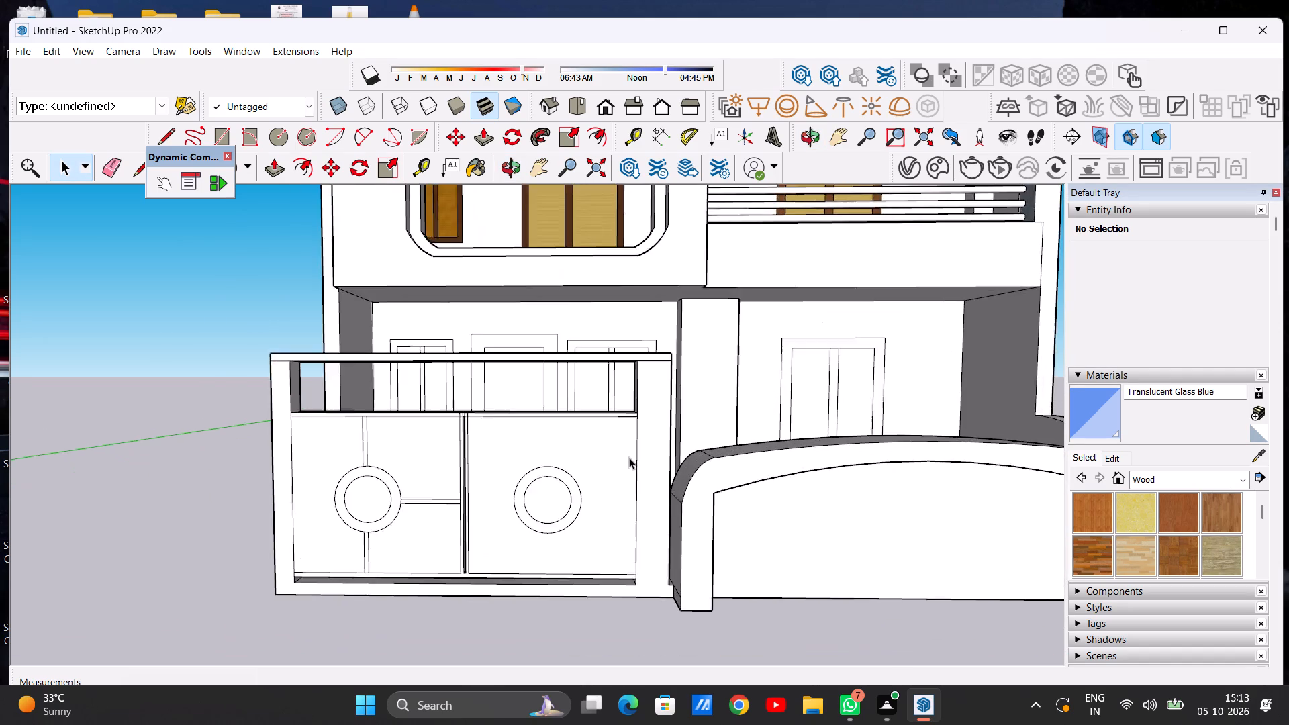
{"action": "scroll", "coordinate": [647, 456], "scroll_direction": "down", "scroll_amount": 6}
{"action": "scroll", "coordinate": [442, 471], "scroll_direction": "up", "scroll_amount": 14}
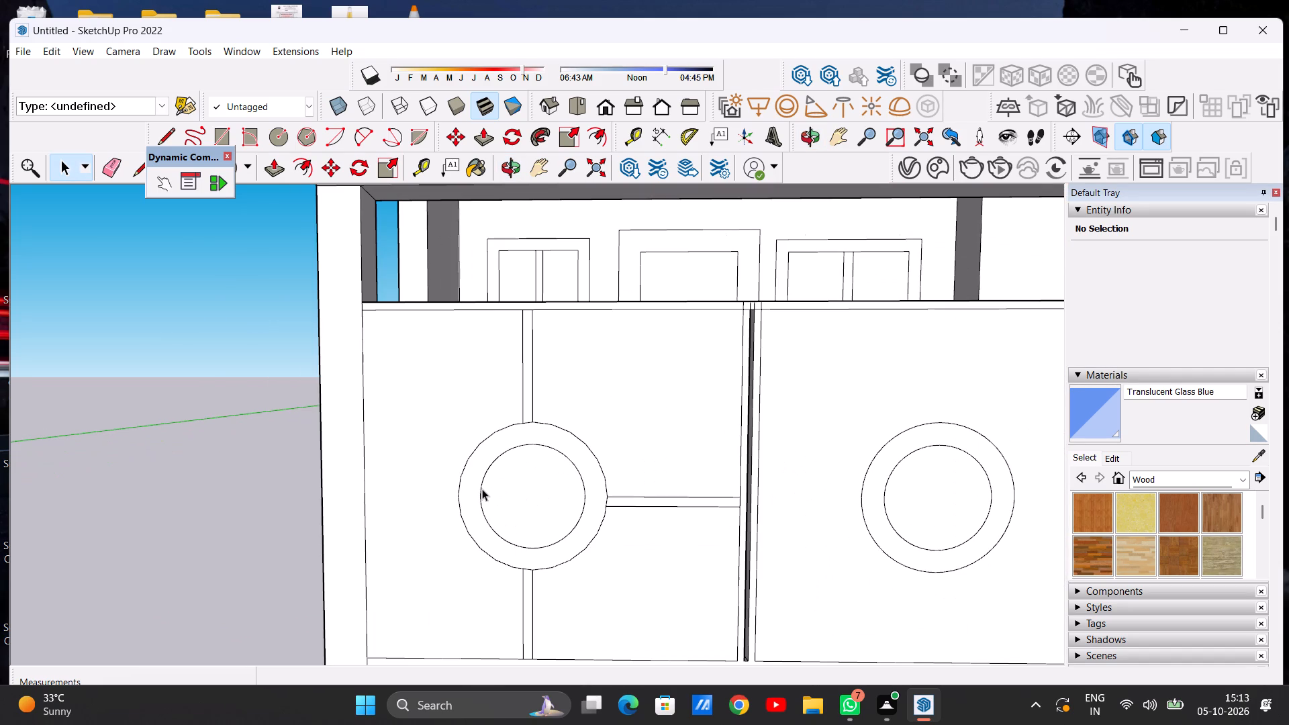
{"action": "scroll", "coordinate": [400, 507], "scroll_direction": "up", "scroll_amount": 4}
{"action": "key", "text": "l"}
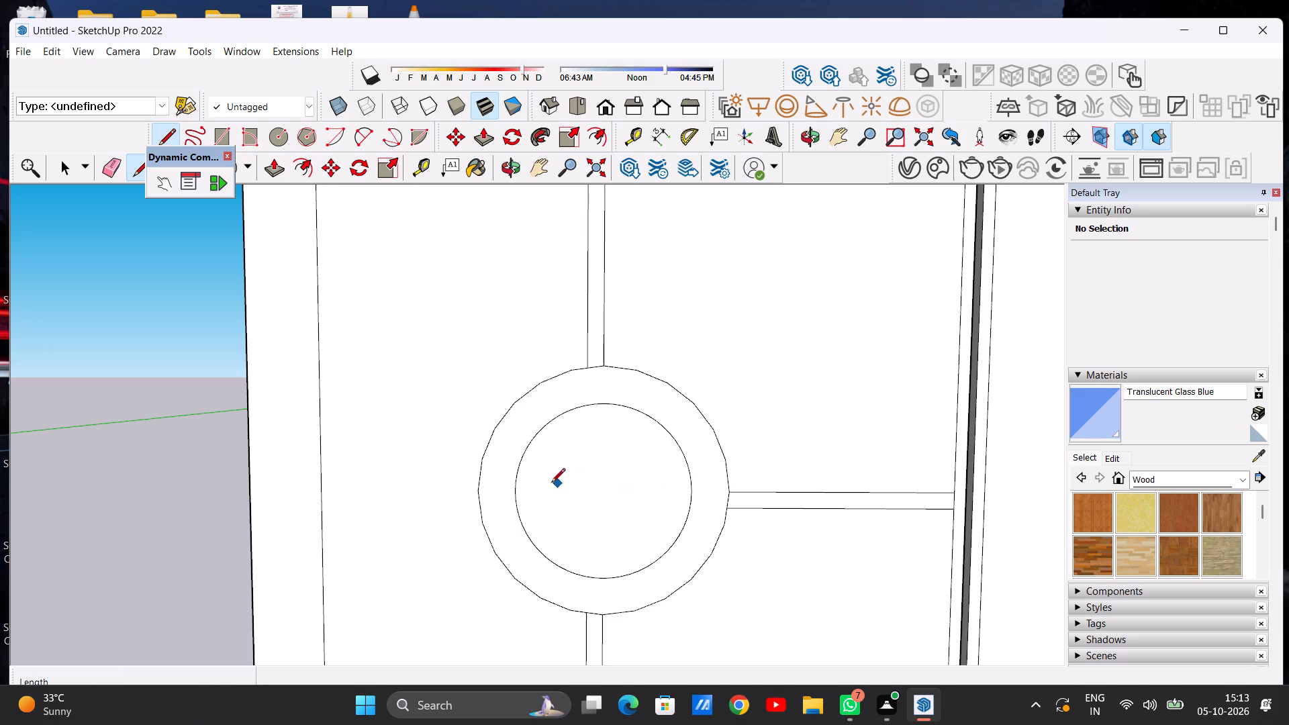
{"action": "left_click", "coordinate": [477, 489]}
{"action": "left_click", "coordinate": [325, 494]}
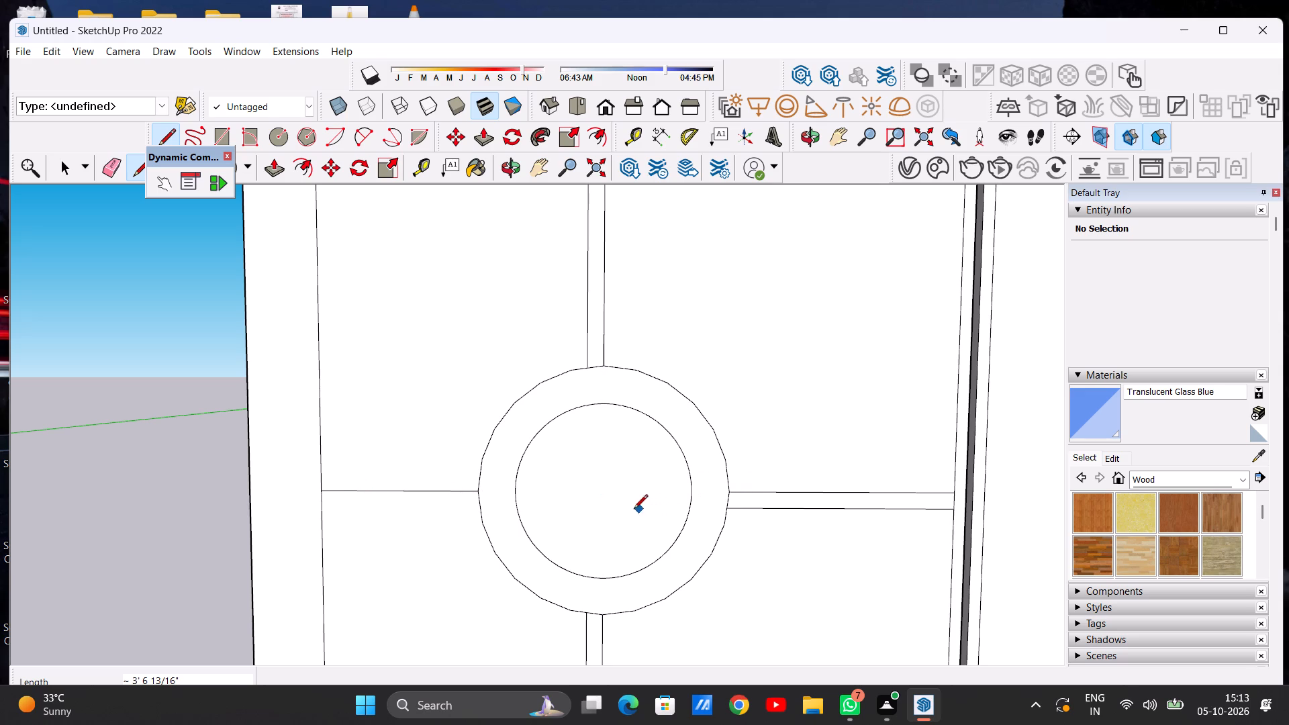
{"action": "left_click", "coordinate": [480, 514]}
{"action": "left_click", "coordinate": [318, 508]}
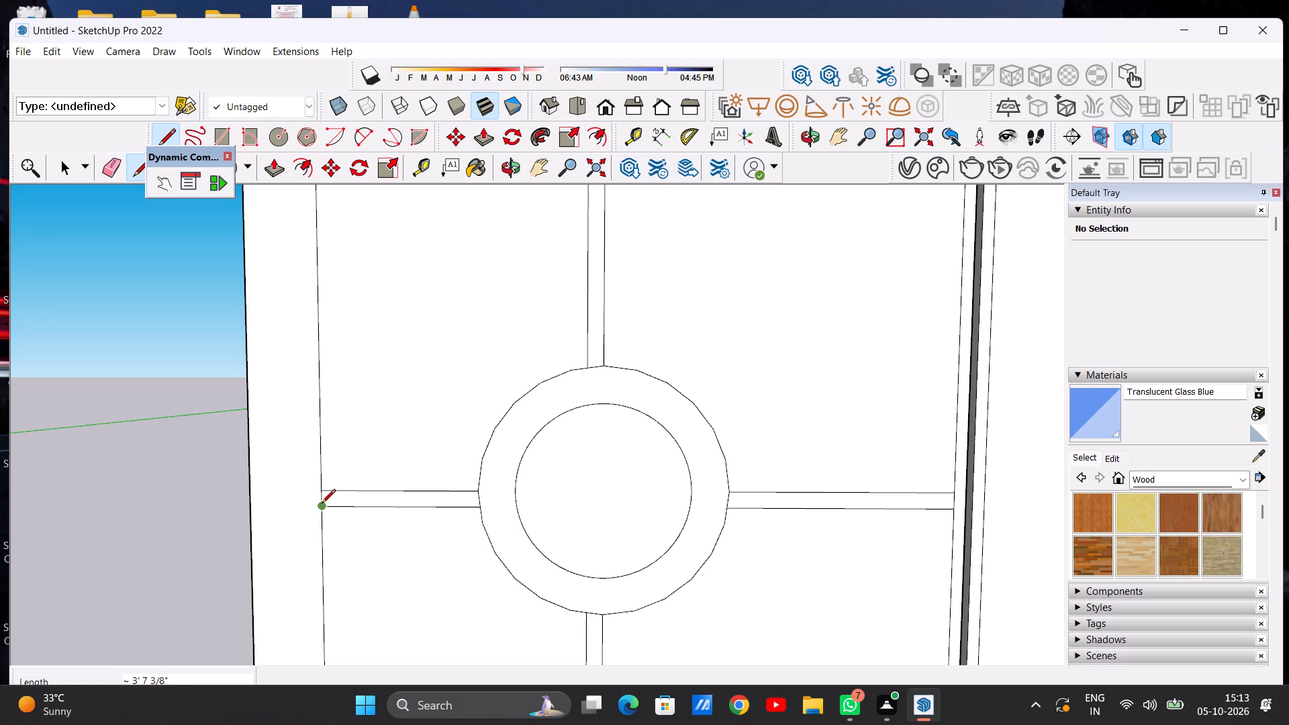
{"action": "key", "text": "space"}
Copy the left panel's inner horizontal strip about 14' 9 3/8" across to the right panel's outer edge, aligning their ends, then deselect it.
{"action": "scroll", "coordinate": [426, 549], "scroll_direction": "down", "scroll_amount": 17}
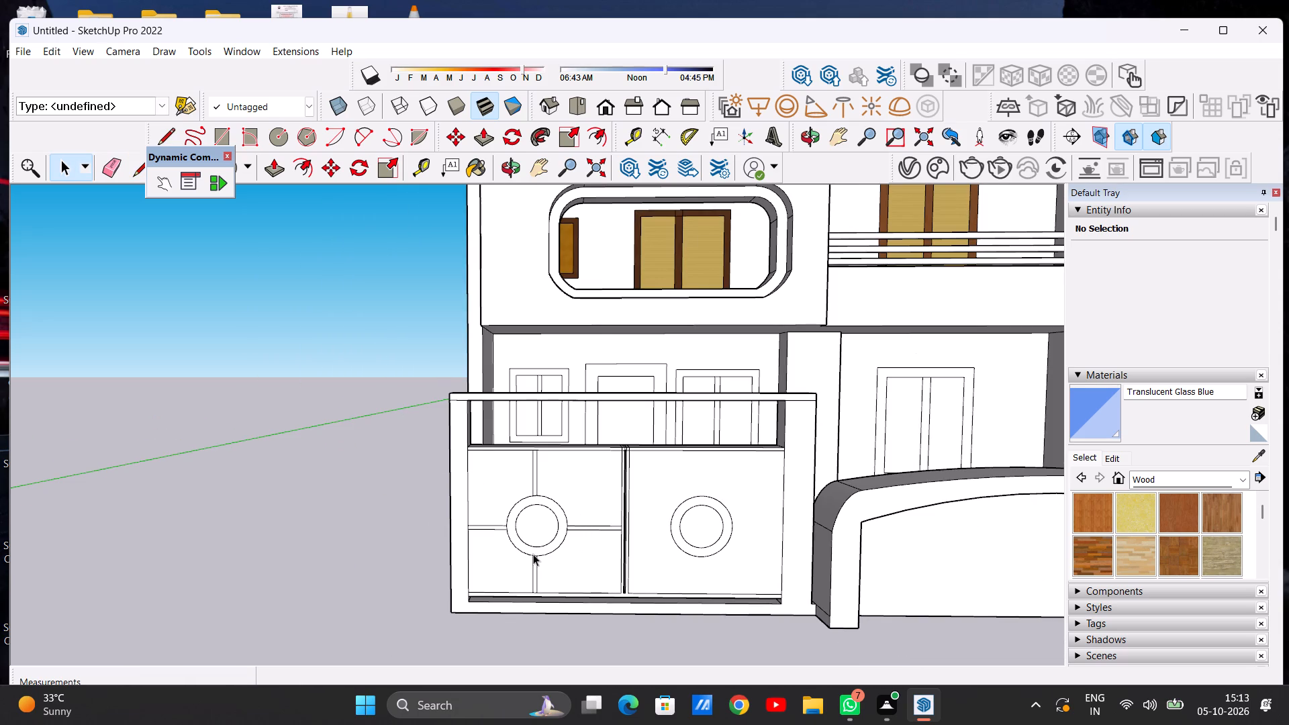
{"action": "scroll", "coordinate": [533, 554], "scroll_direction": "down", "scroll_amount": 3}
{"action": "scroll", "coordinate": [659, 514], "scroll_direction": "up", "scroll_amount": 2}
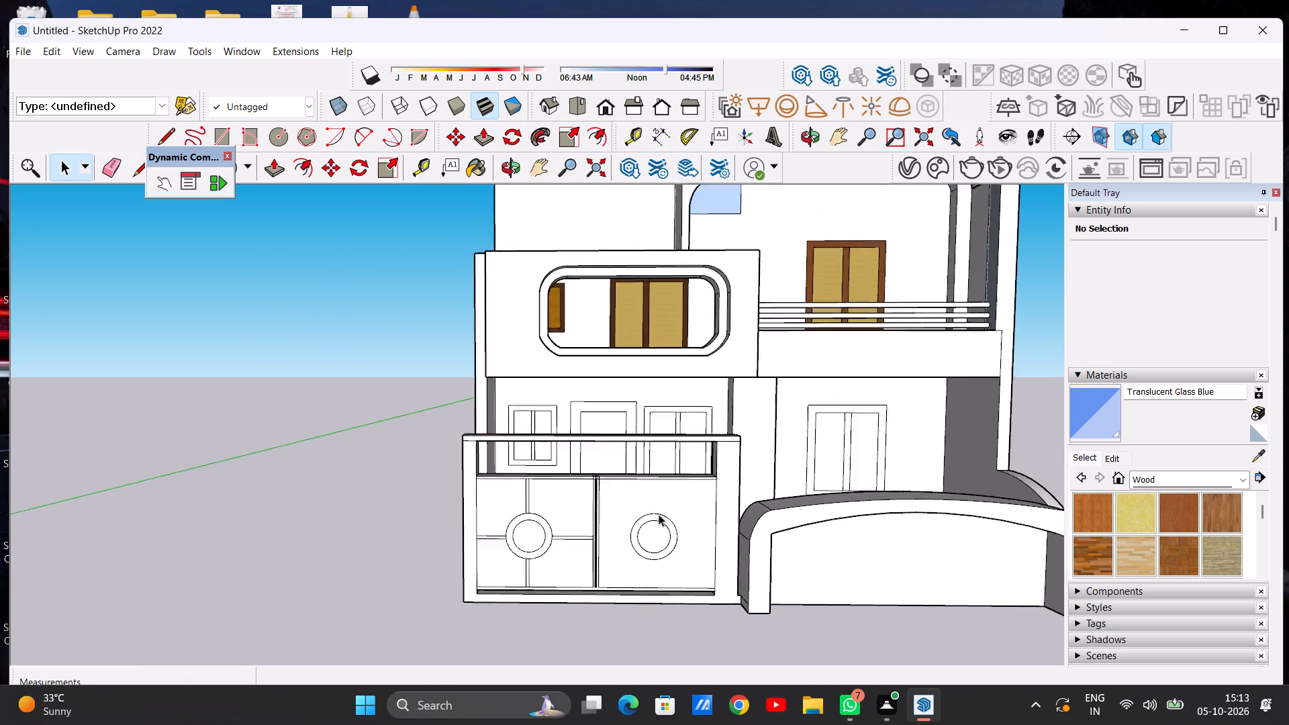
{"action": "scroll", "coordinate": [659, 514], "scroll_direction": "up", "scroll_amount": 8}
{"action": "key", "text": "space"}
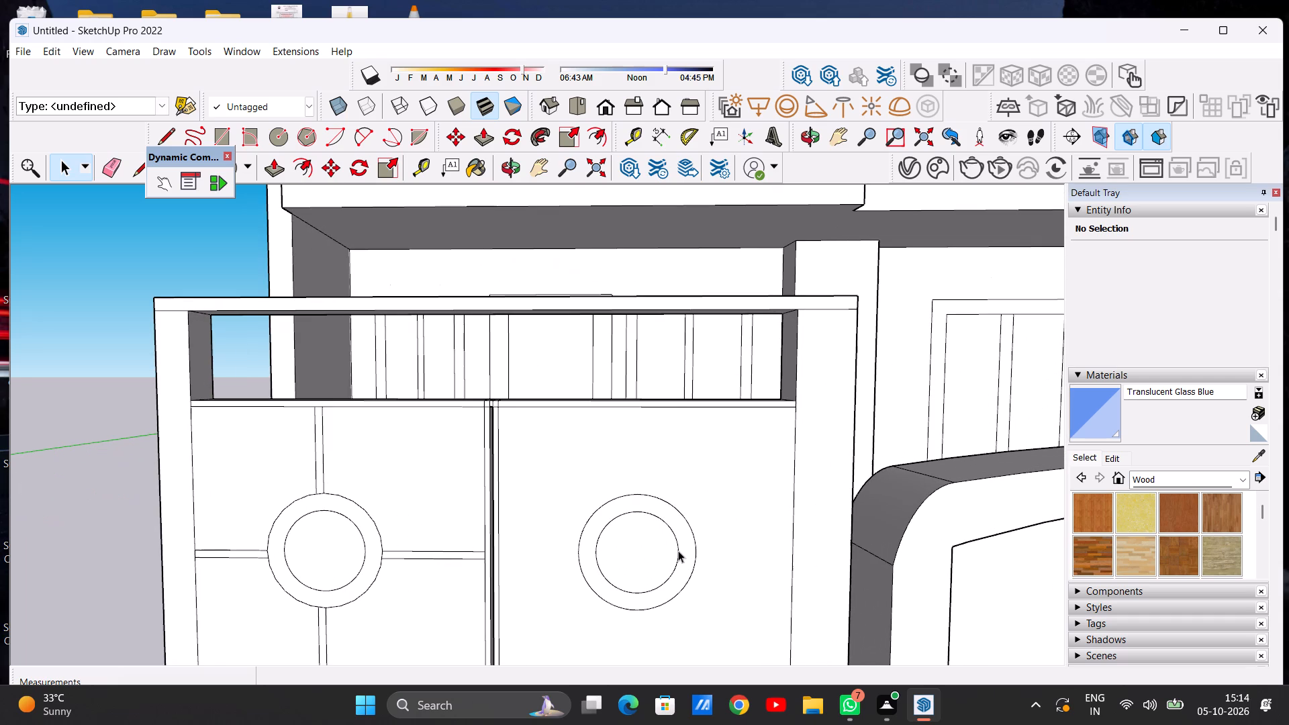
{"action": "double_click", "coordinate": [447, 557]}
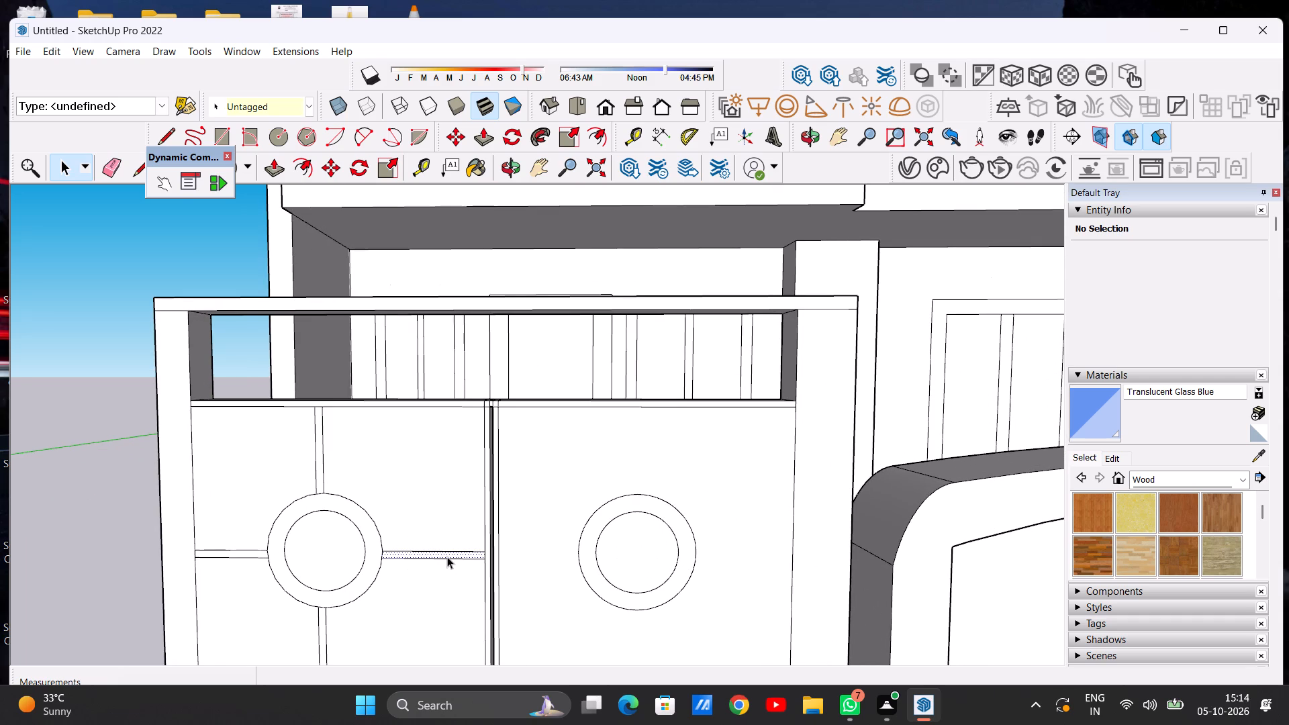
{"action": "left_click", "coordinate": [451, 140]}
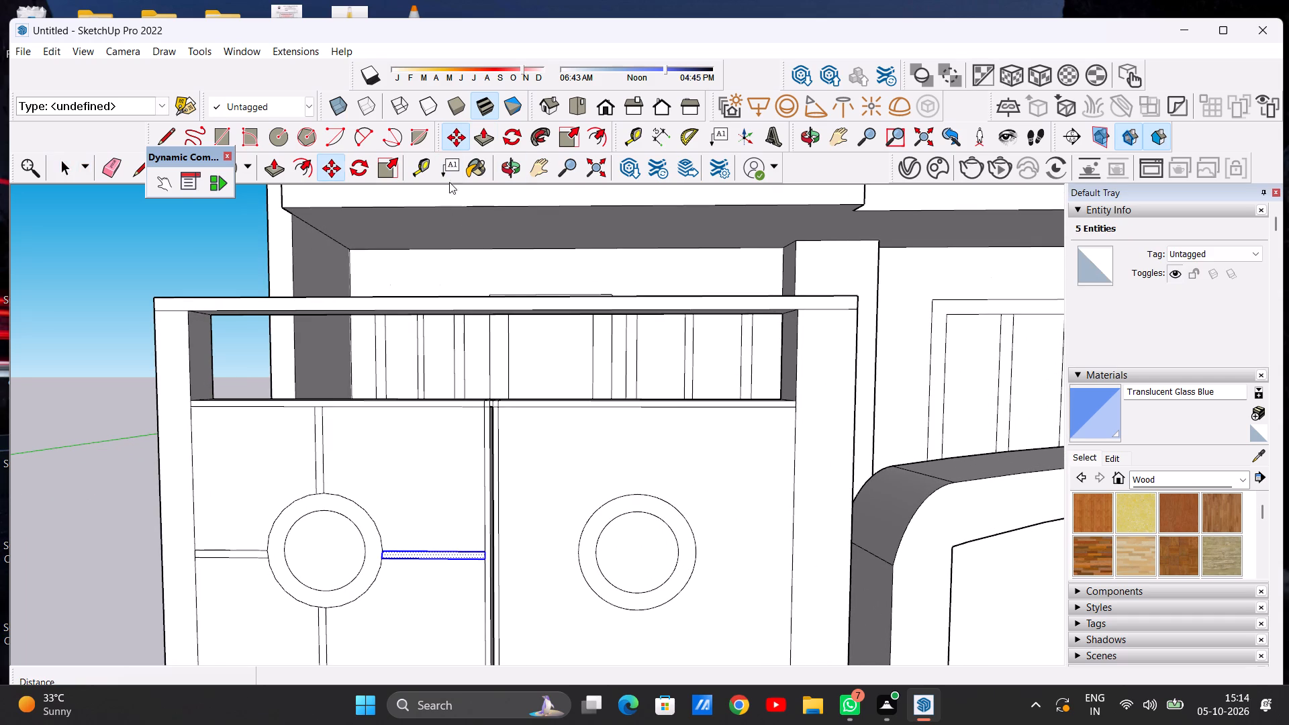
{"action": "left_click", "coordinate": [485, 563]}
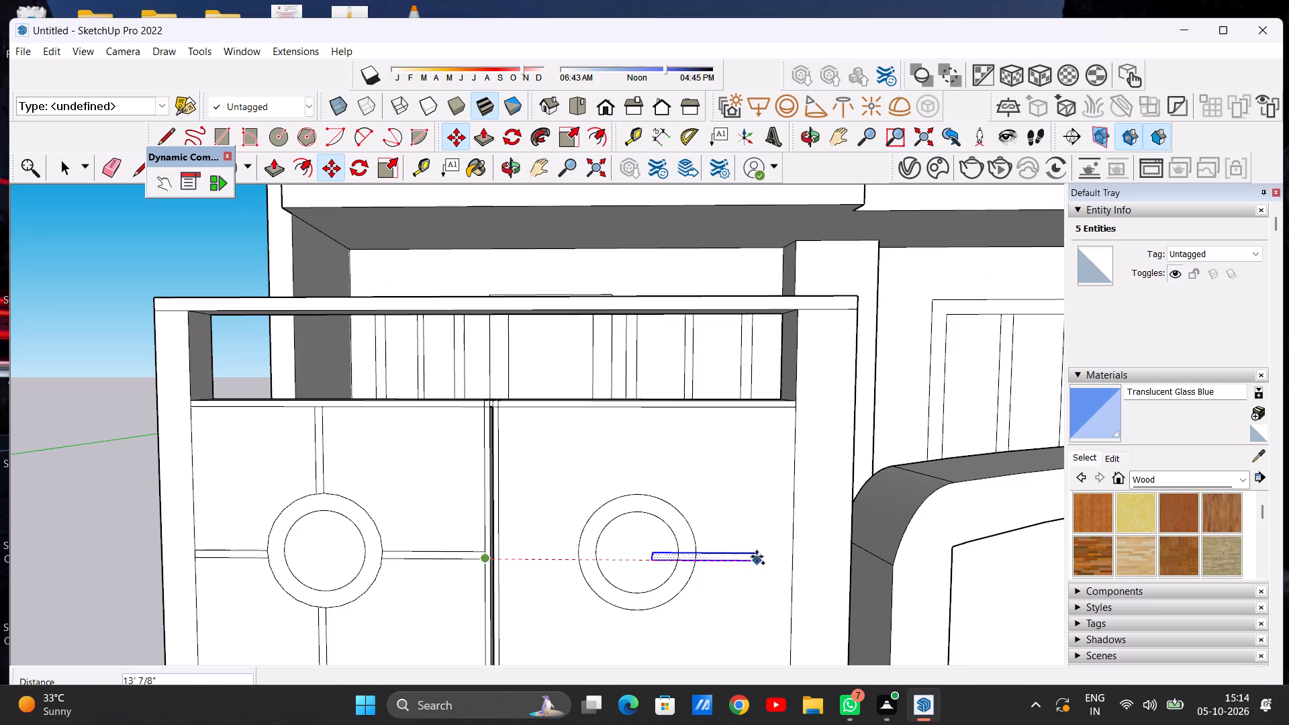
{"action": "left_click", "coordinate": [790, 565]}
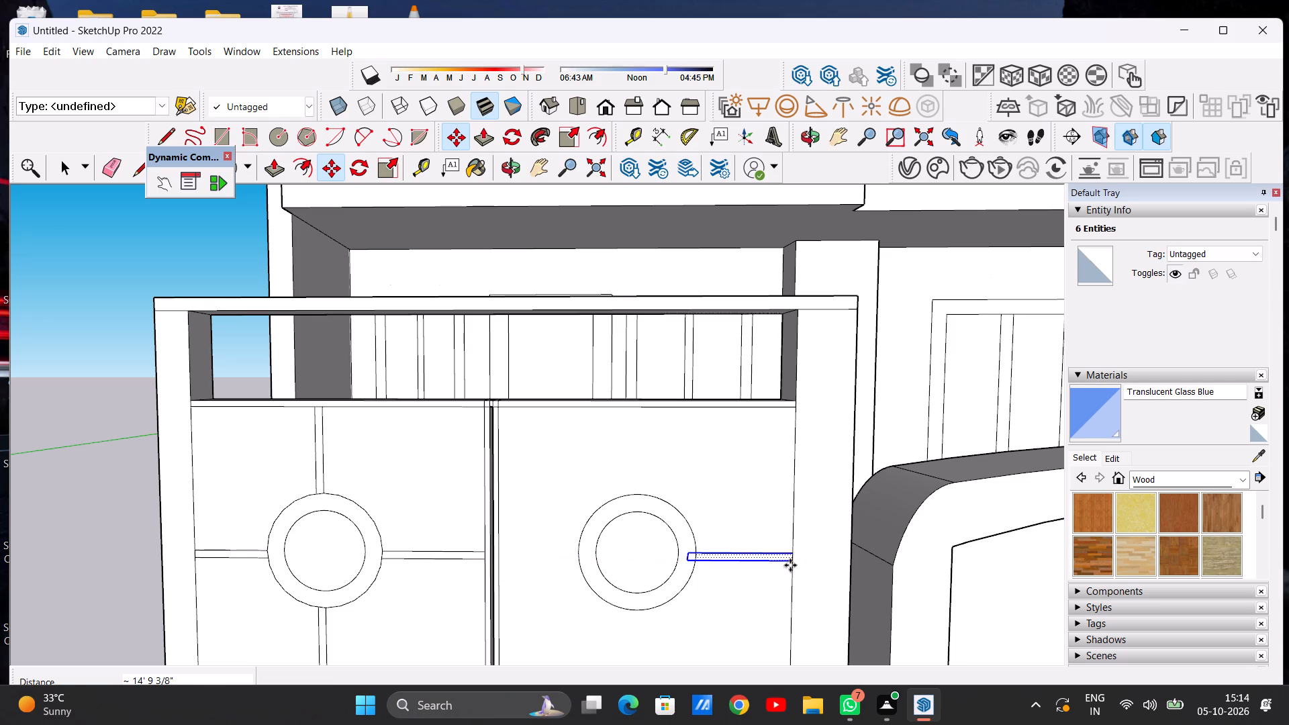
{"action": "key", "text": "space"}
{"action": "scroll", "coordinate": [629, 526], "scroll_direction": "down", "scroll_amount": 4}
{"action": "scroll", "coordinate": [704, 542], "scroll_direction": "up", "scroll_amount": 7}
{"action": "scroll", "coordinate": [700, 536], "scroll_direction": "down", "scroll_amount": 3}
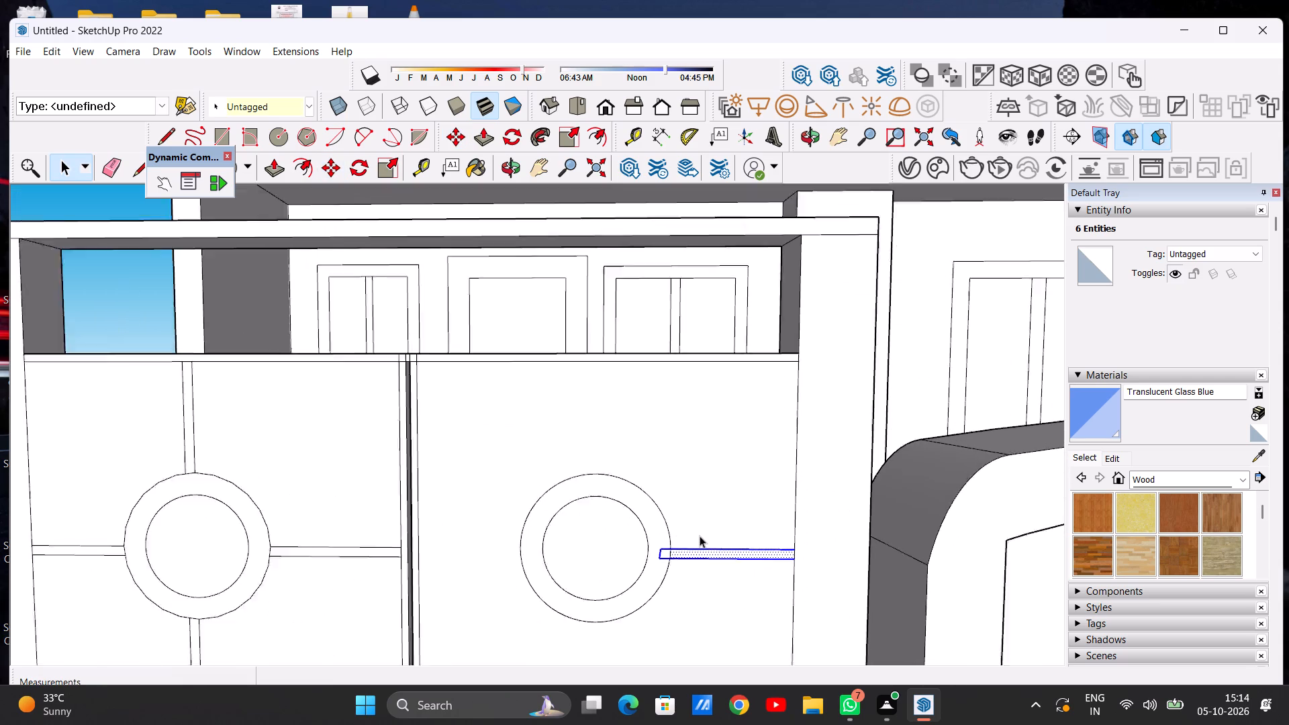
{"action": "scroll", "coordinate": [700, 536], "scroll_direction": "down", "scroll_amount": 3}
{"action": "scroll", "coordinate": [465, 586], "scroll_direction": "up", "scroll_amount": 4}
{"action": "left_click", "coordinate": [75, 532]}
{"action": "scroll", "coordinate": [83, 550], "scroll_direction": "down", "scroll_amount": 3}
{"action": "scroll", "coordinate": [618, 555], "scroll_direction": "up", "scroll_amount": 5}
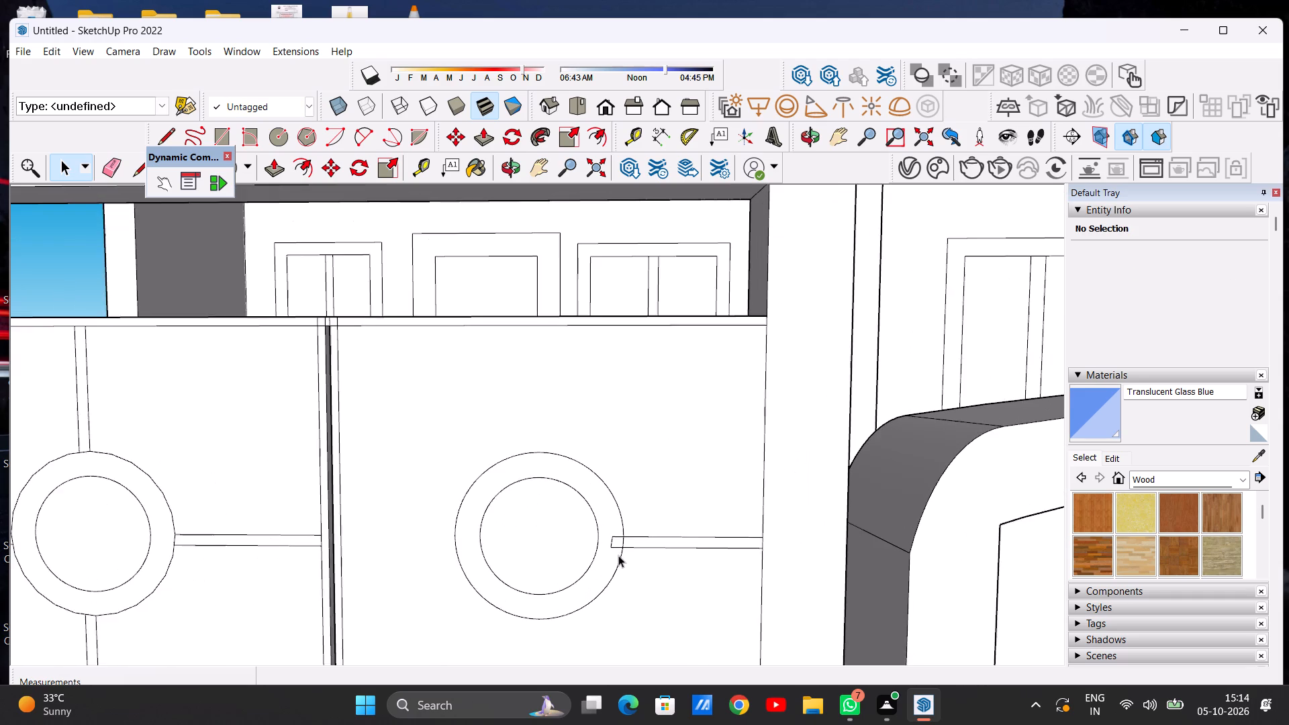
Erase the end line and two short overhangs of the right panel's outer horizontal strip that lie inside its ring.
{"action": "scroll", "coordinate": [618, 555], "scroll_direction": "up", "scroll_amount": 10}
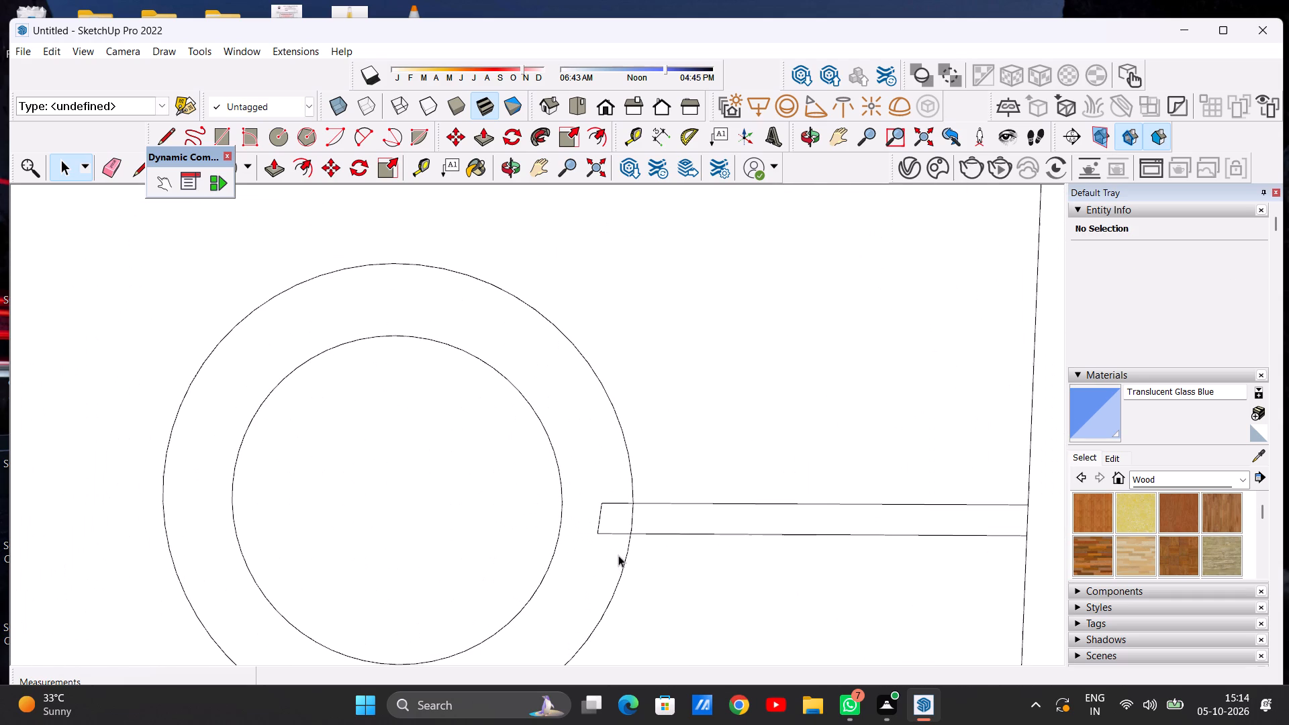
{"action": "key", "text": "e"}
{"action": "scroll", "coordinate": [616, 526], "scroll_direction": "up", "scroll_amount": 6}
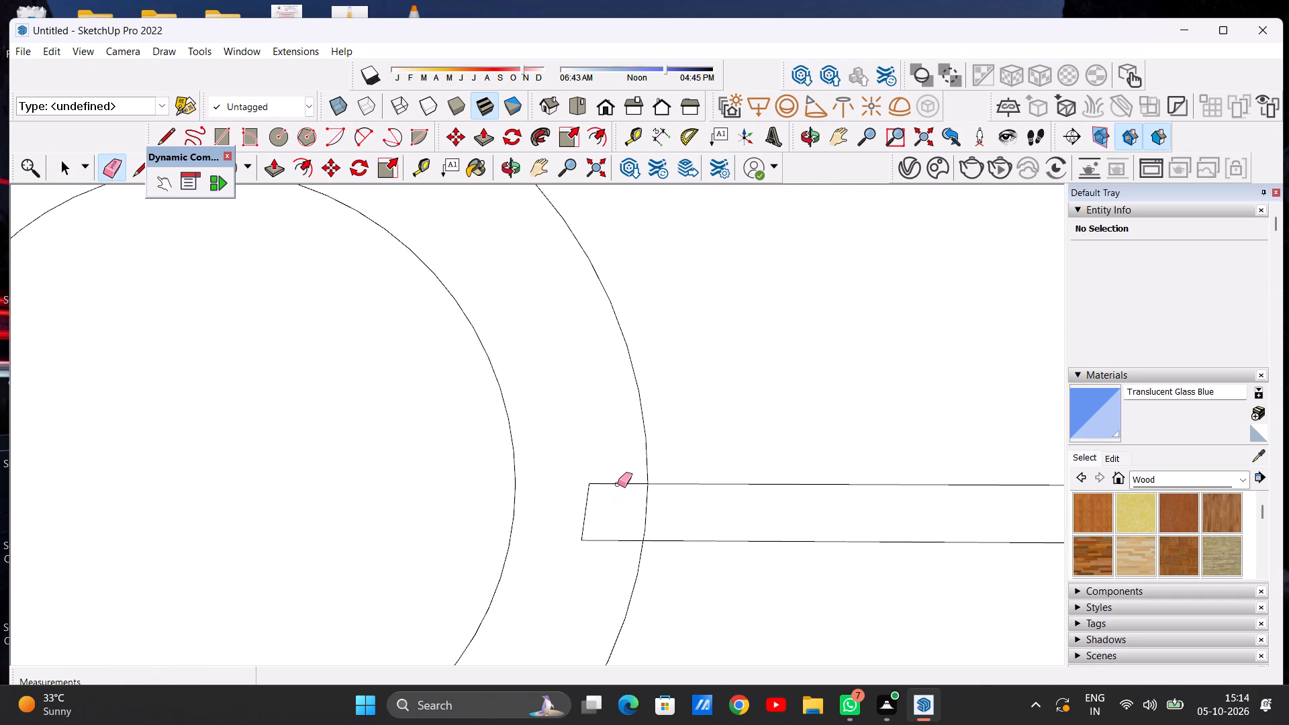
{"action": "left_click", "coordinate": [585, 496]}
{"action": "left_click", "coordinate": [619, 477]}
{"action": "left_click_drag", "start_coordinate": [618, 483], "coordinate": [612, 492]}
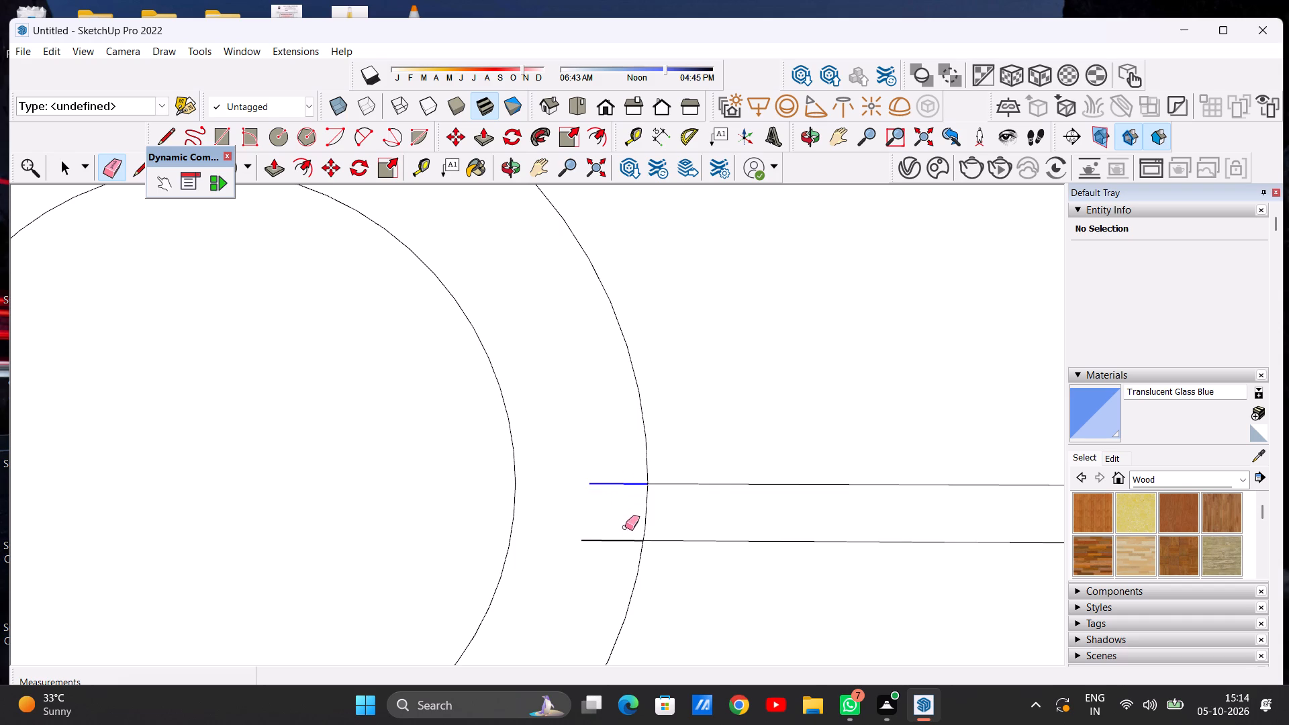
{"action": "left_click_drag", "start_coordinate": [622, 531], "coordinate": [614, 550]}
{"action": "scroll", "coordinate": [655, 546], "scroll_direction": "down", "scroll_amount": 20}
{"action": "scroll", "coordinate": [655, 546], "scroll_direction": "down", "scroll_amount": 4}
{"action": "scroll", "coordinate": [632, 536], "scroll_direction": "up", "scroll_amount": 3}
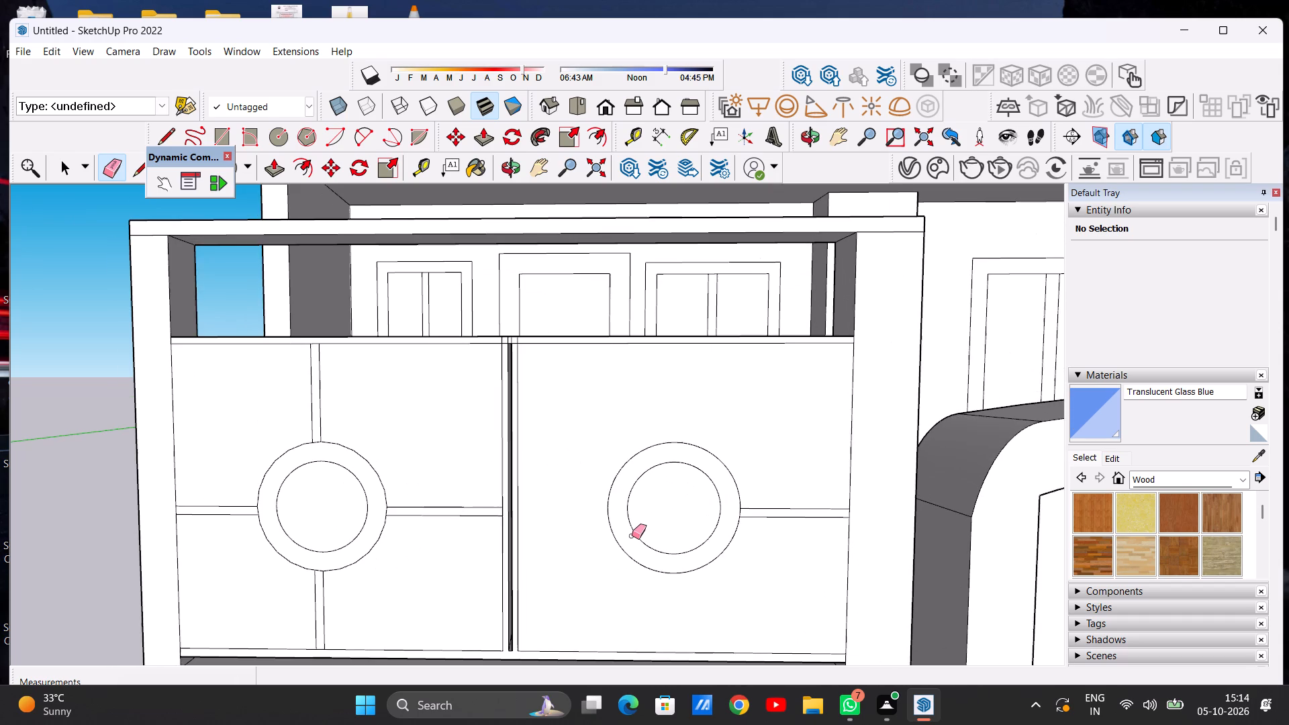
Copy the left panel's outer horizontal strip about 14' 10 1/4" across to the right panel's inner edge, then deselect it.
{"action": "key", "text": "space"}
{"action": "scroll", "coordinate": [248, 509], "scroll_direction": "up", "scroll_amount": 11}
{"action": "double_click", "coordinate": [246, 510]}
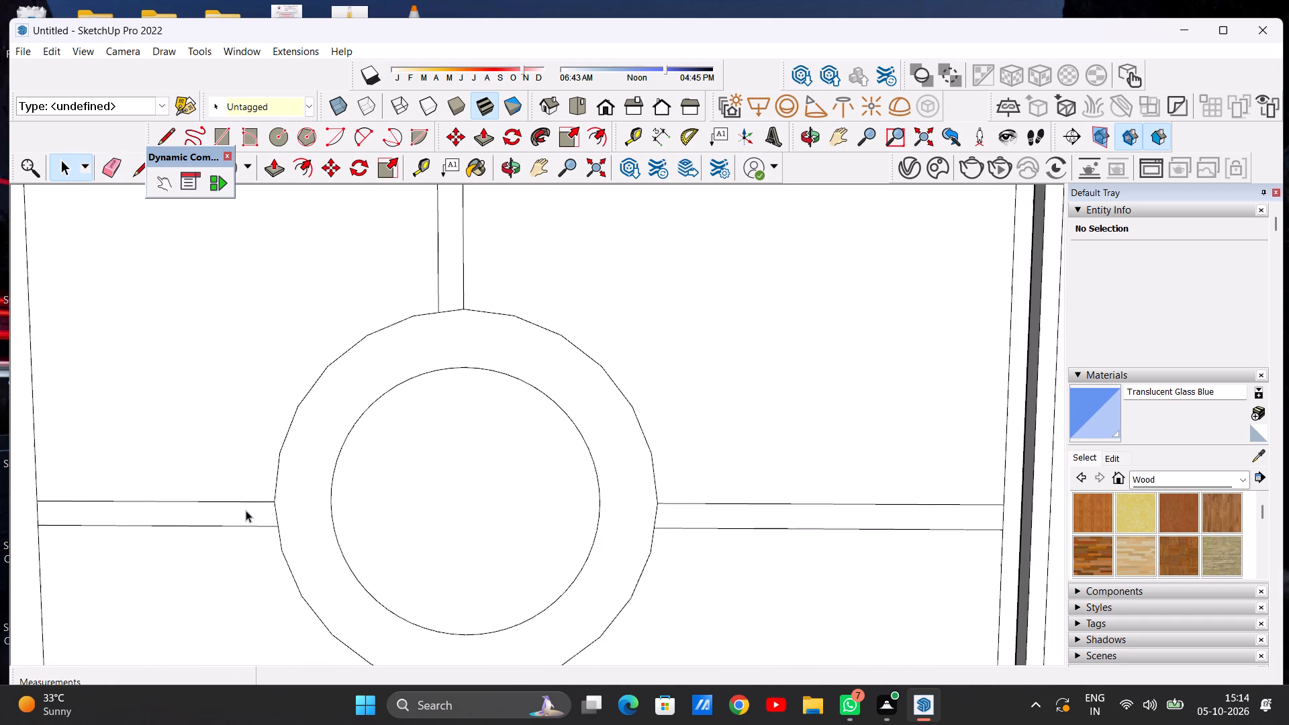
{"action": "left_click", "coordinate": [328, 164]}
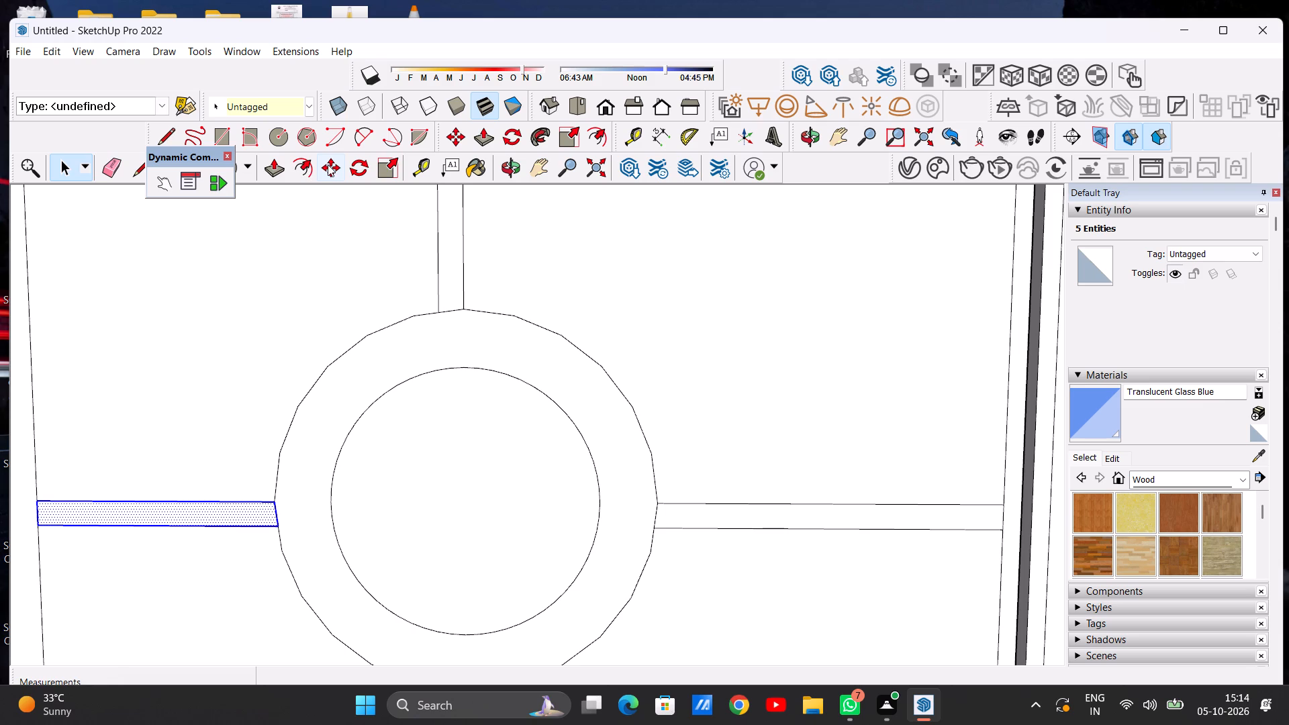
{"action": "left_click", "coordinate": [280, 526]}
{"action": "scroll", "coordinate": [519, 518], "scroll_direction": "down", "scroll_amount": 4}
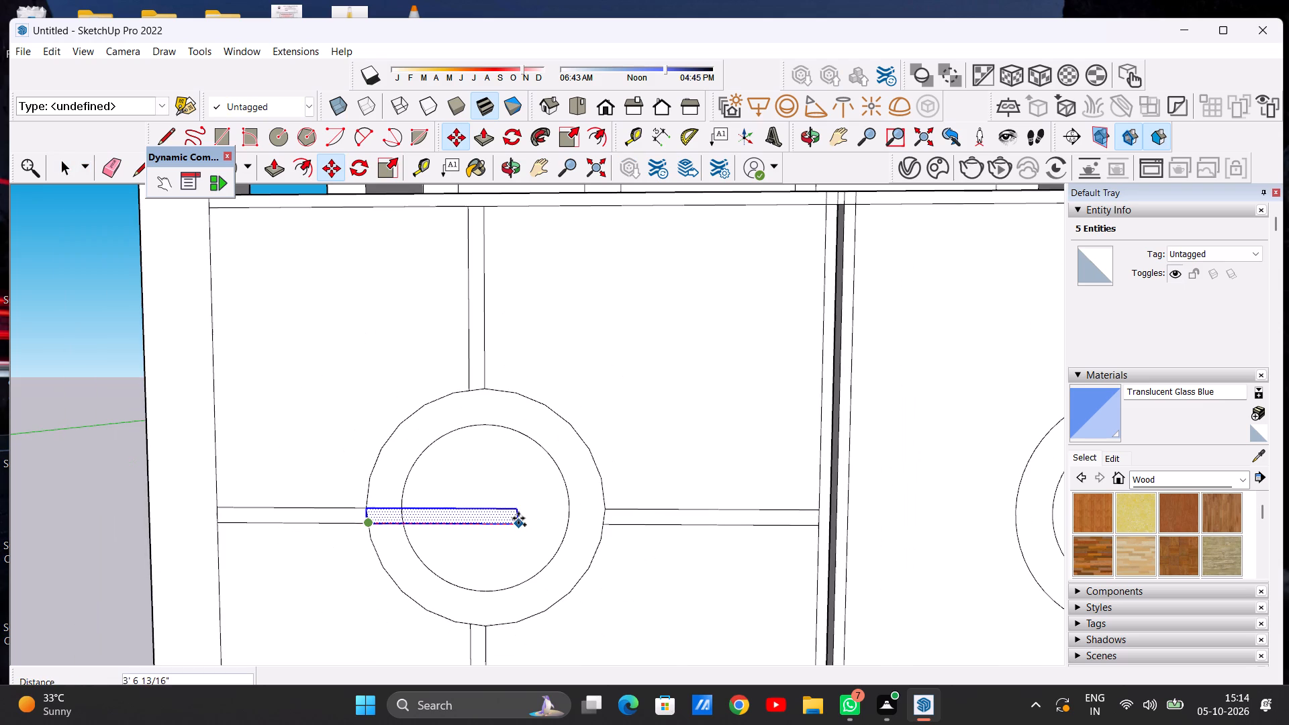
{"action": "scroll", "coordinate": [518, 518], "scroll_direction": "down", "scroll_amount": 11}
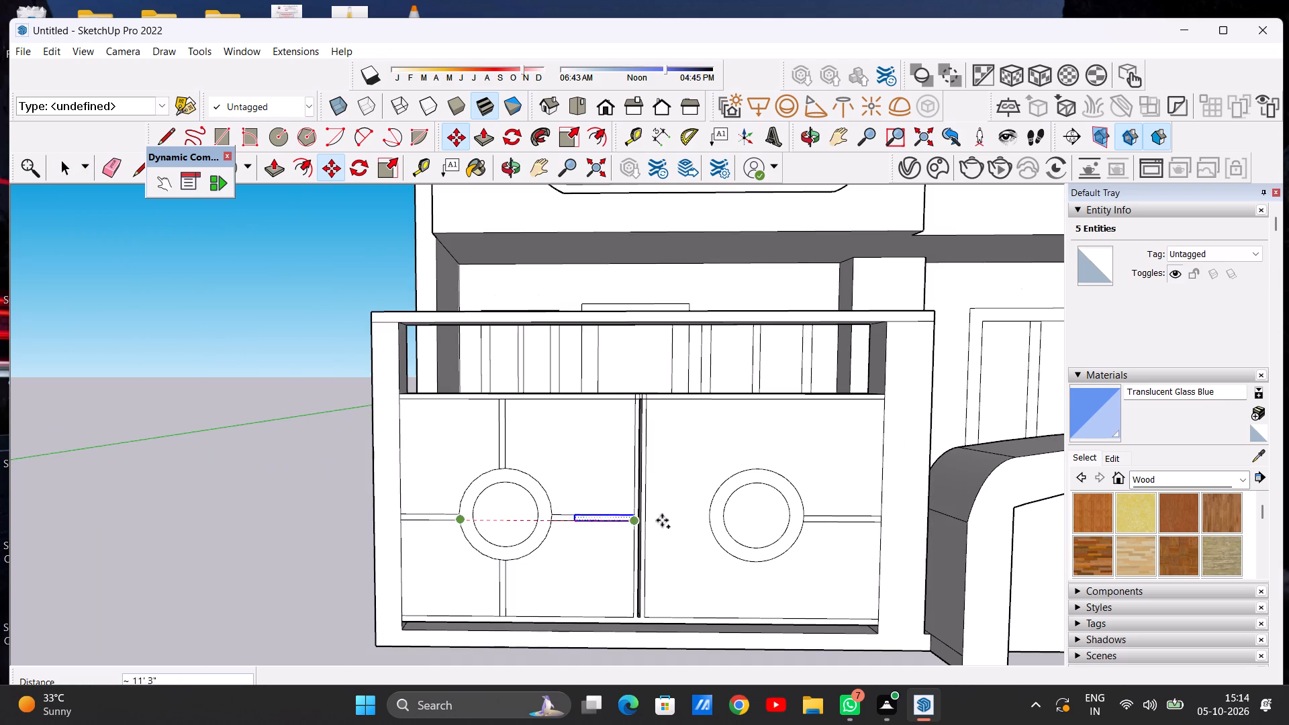
{"action": "scroll", "coordinate": [701, 520], "scroll_direction": "up", "scroll_amount": 11}
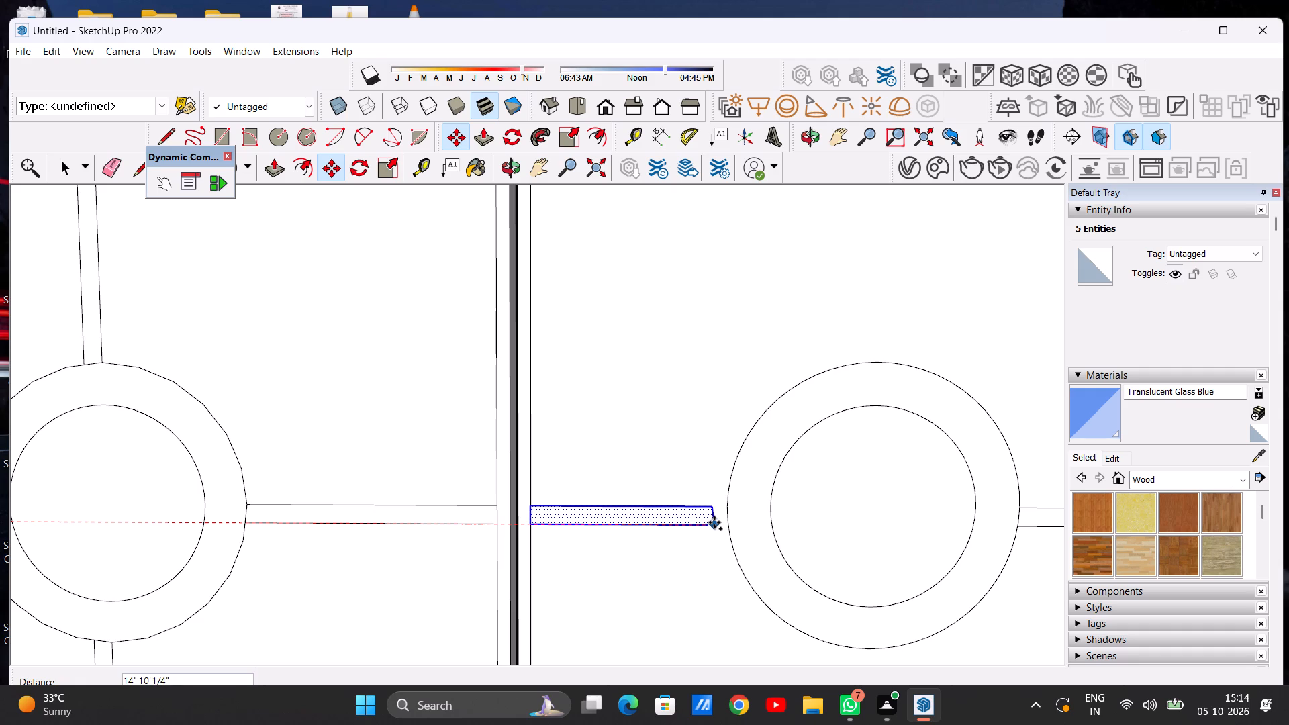
{"action": "left_click", "coordinate": [714, 522]}
{"action": "key", "text": "space"}
{"action": "scroll", "coordinate": [573, 523], "scroll_direction": "down", "scroll_amount": 10}
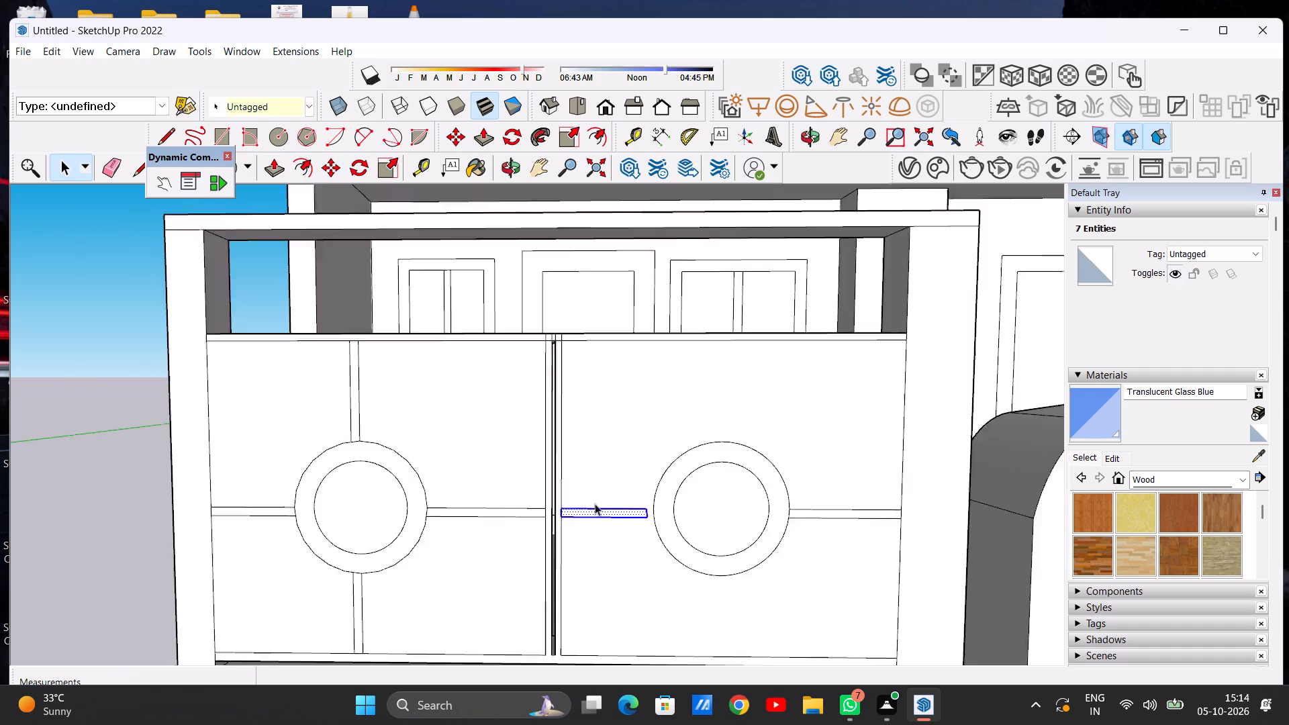
{"action": "scroll", "coordinate": [595, 503], "scroll_direction": "down", "scroll_amount": 2}
{"action": "left_click", "coordinate": [187, 475]}
Select the right panel's inner strip with its overhanging edges and copy it about 1/8" toward the ring, snapping to the panel edge.
{"action": "scroll", "coordinate": [520, 501], "scroll_direction": "up", "scroll_amount": 12}
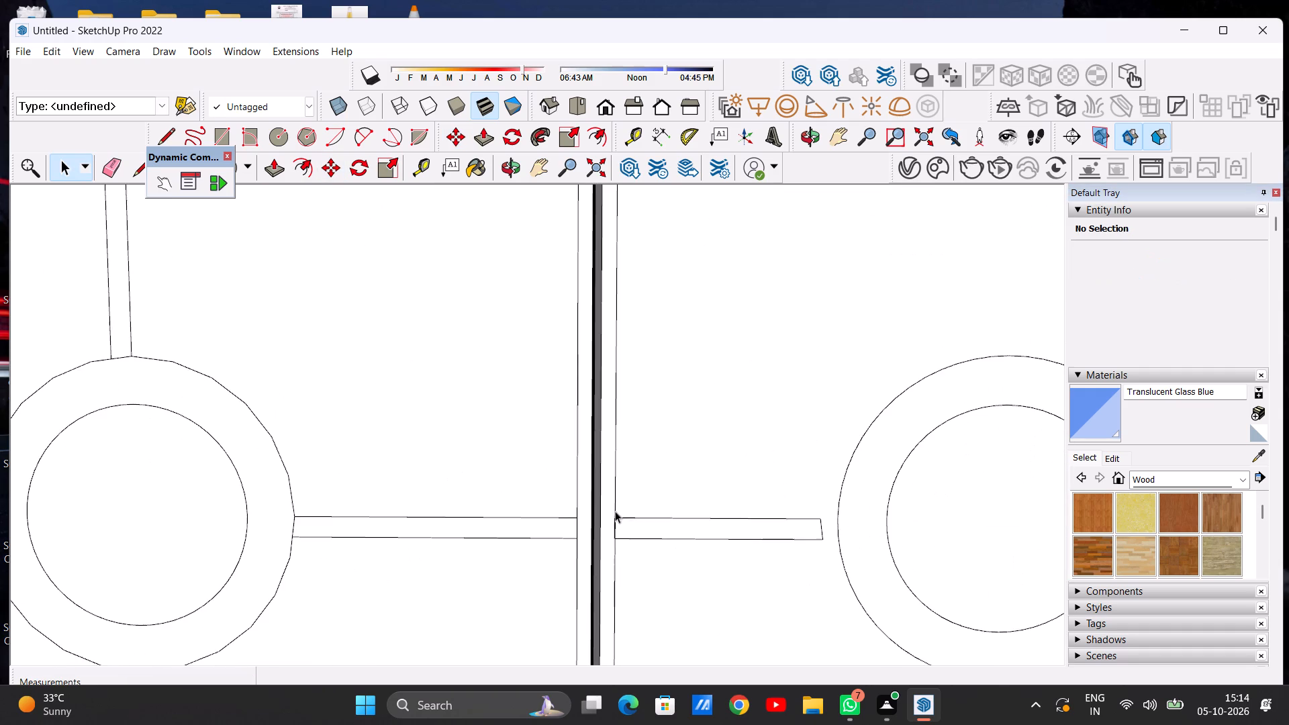
{"action": "scroll", "coordinate": [613, 540], "scroll_direction": "up", "scroll_amount": 20}
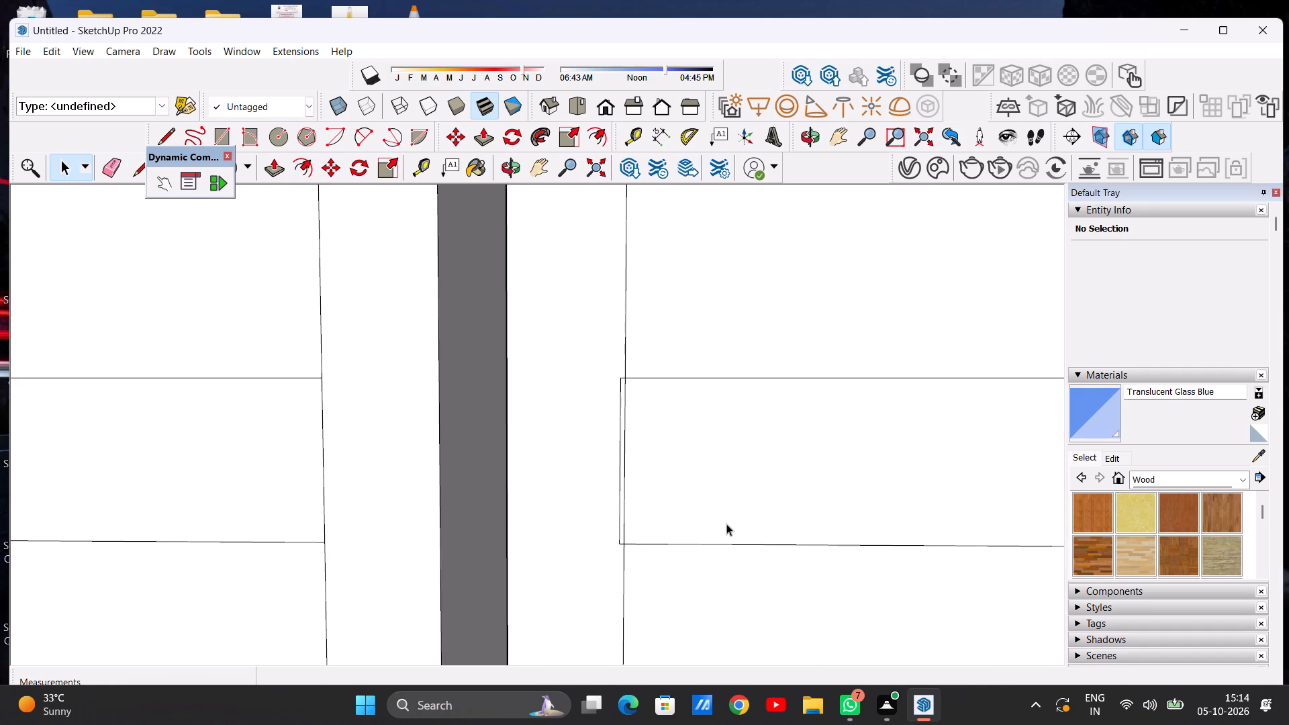
{"action": "double_click", "coordinate": [726, 524]}
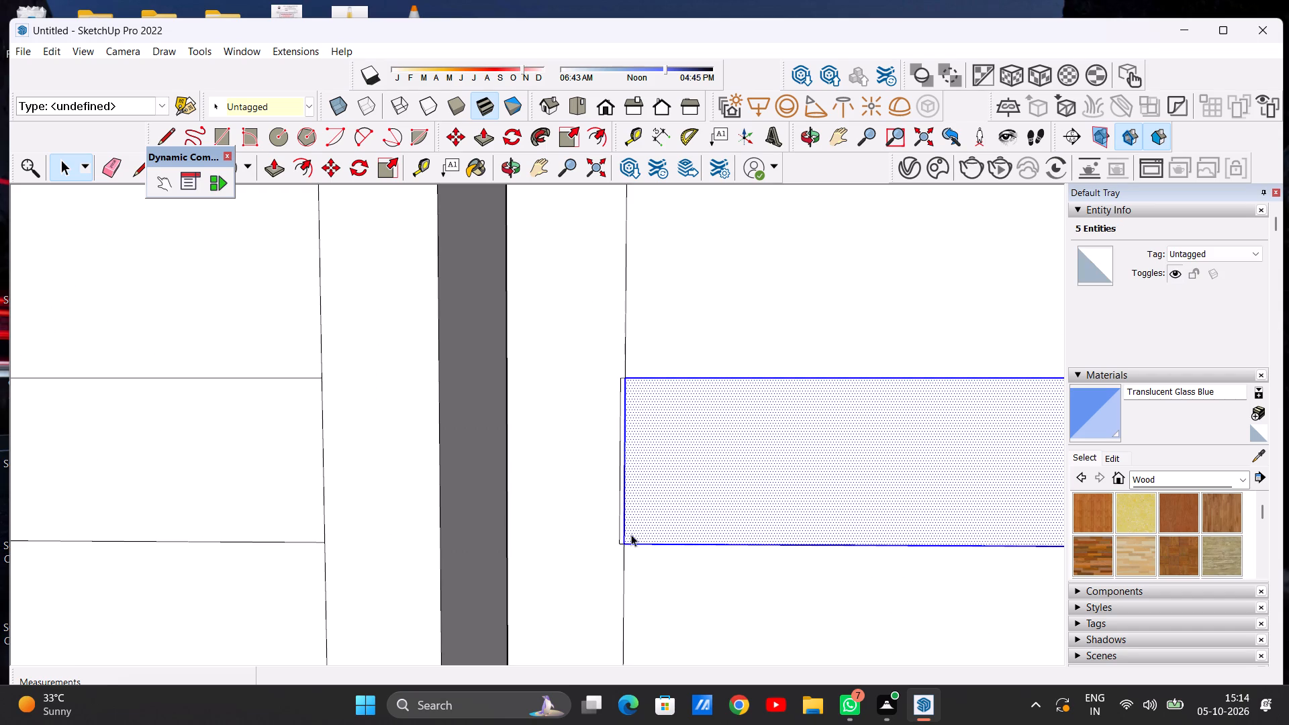
{"action": "scroll", "coordinate": [618, 503], "scroll_direction": "up", "scroll_amount": 6}
{"action": "scroll", "coordinate": [618, 503], "scroll_direction": "down", "scroll_amount": 3}
{"action": "scroll", "coordinate": [618, 503], "scroll_direction": "up", "scroll_amount": 5}
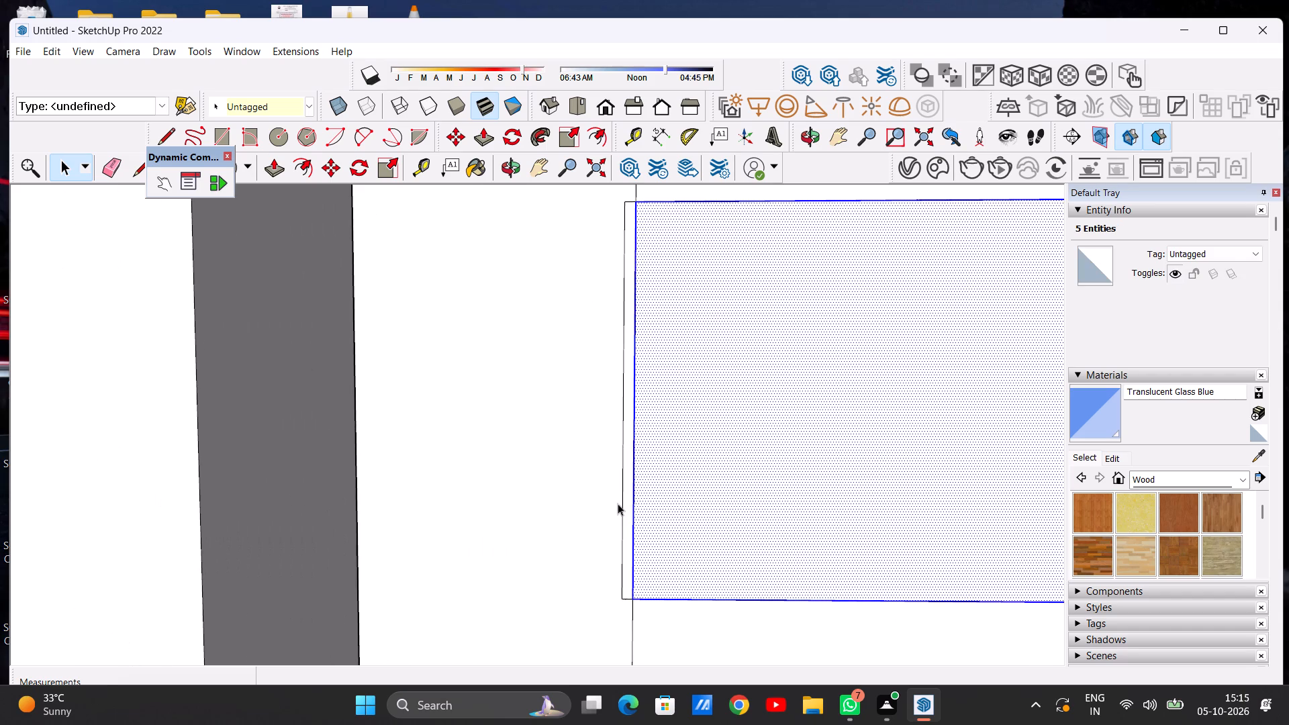
{"action": "double_click", "coordinate": [622, 510]}
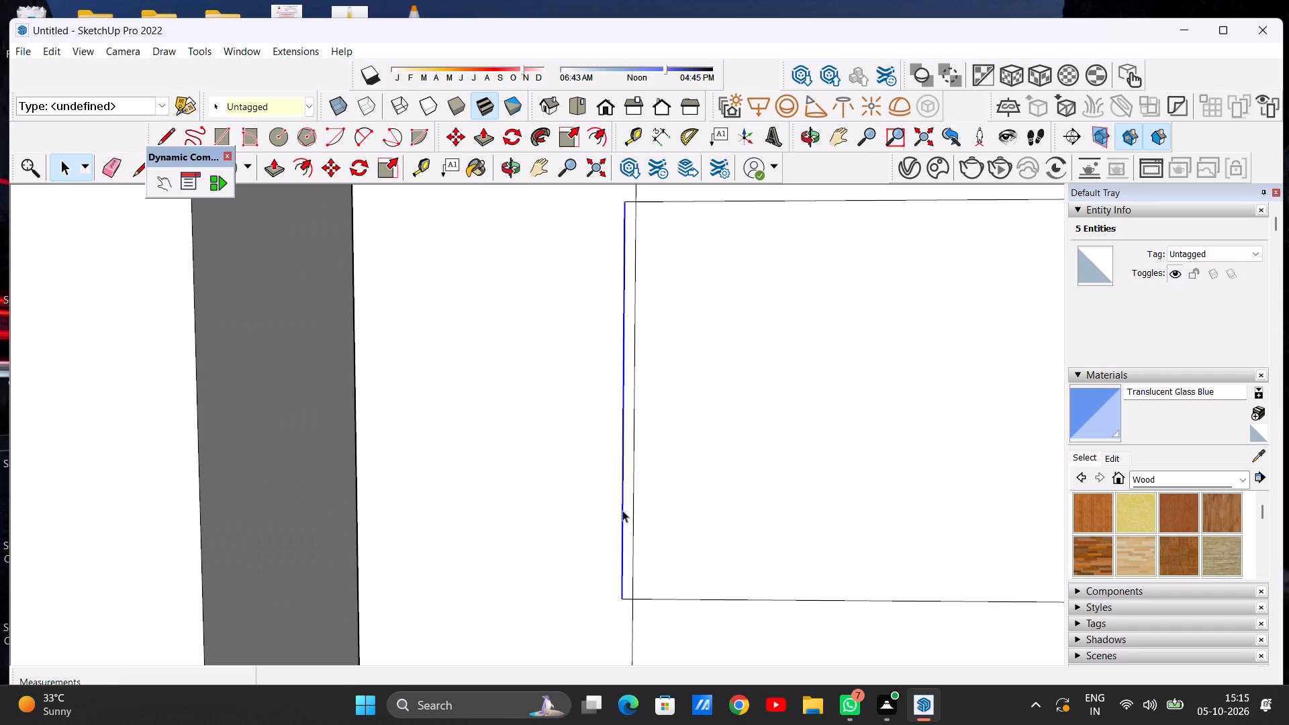
{"action": "double_click", "coordinate": [711, 513]}
{"action": "scroll", "coordinate": [675, 537], "scroll_direction": "down", "scroll_amount": 5}
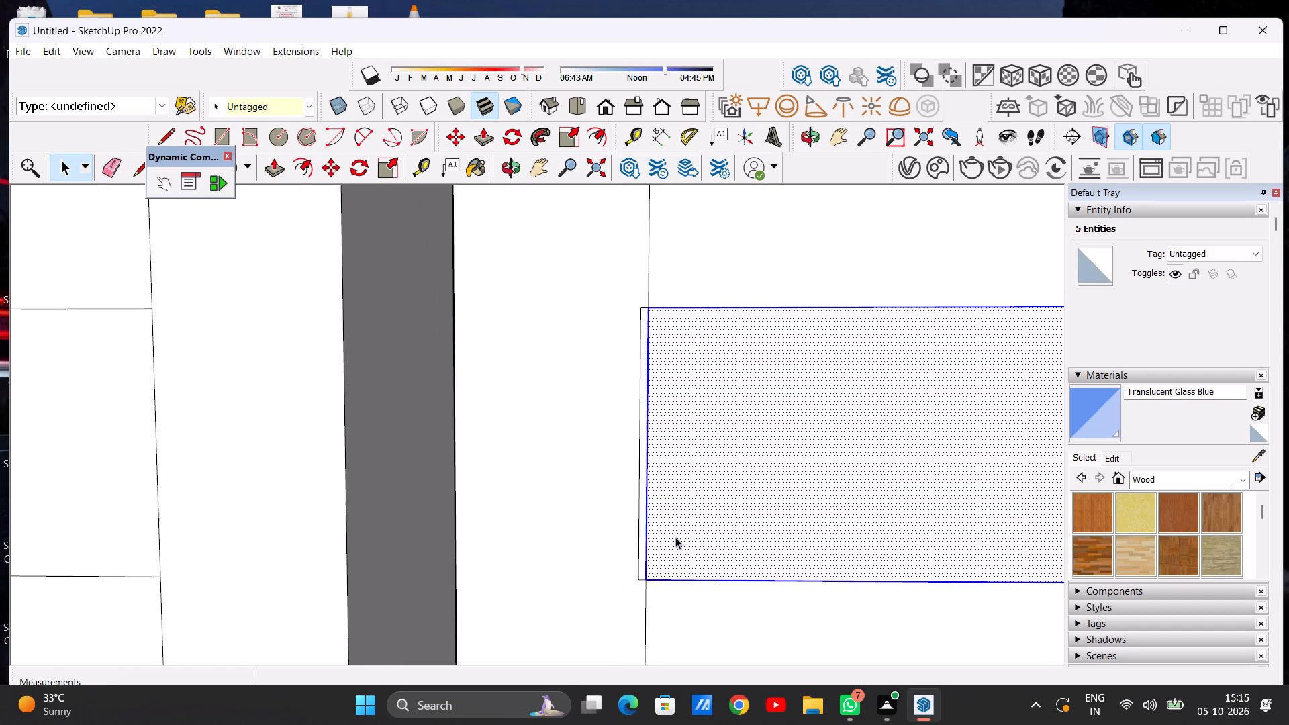
{"action": "scroll", "coordinate": [644, 562], "scroll_direction": "up", "scroll_amount": 17, "text": "ctrl"}
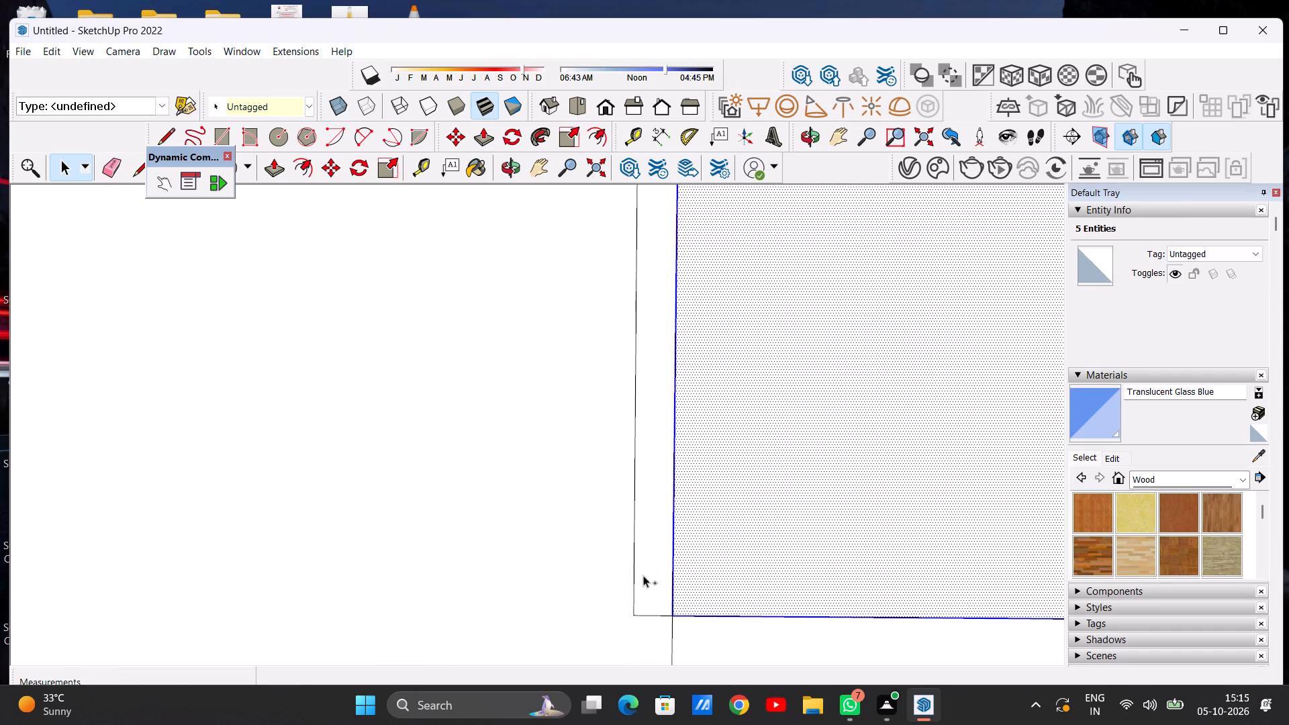
{"action": "scroll", "coordinate": [643, 575], "scroll_direction": "up", "scroll_amount": 1, "text": "ctrl"}
{"action": "left_click", "coordinate": [646, 618], "text": "ctrl"}
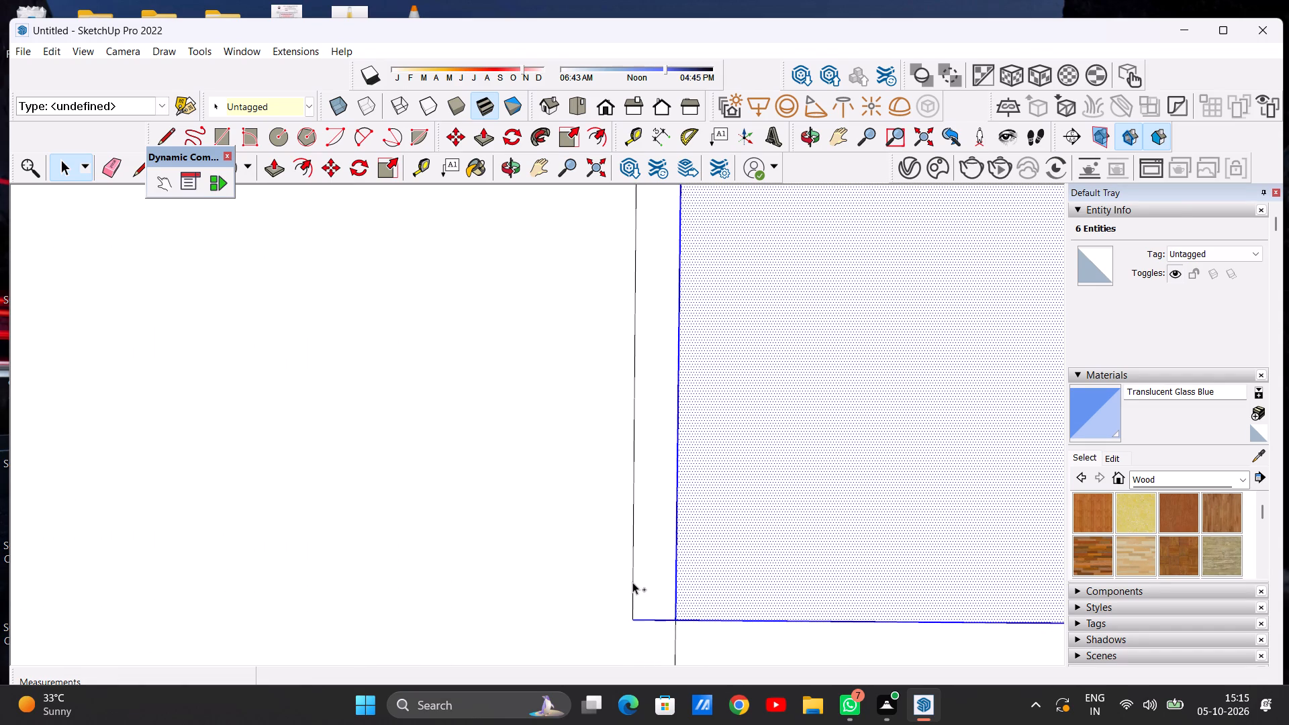
{"action": "left_click", "coordinate": [632, 582], "text": "ctrl"}
{"action": "scroll", "coordinate": [642, 613], "scroll_direction": "down", "scroll_amount": 20, "text": "ctrl"}
{"action": "scroll", "coordinate": [642, 613], "scroll_direction": "down", "scroll_amount": 1, "text": "ctrl"}
{"action": "scroll", "coordinate": [653, 389], "scroll_direction": "up", "scroll_amount": 7, "text": "ctrl"}
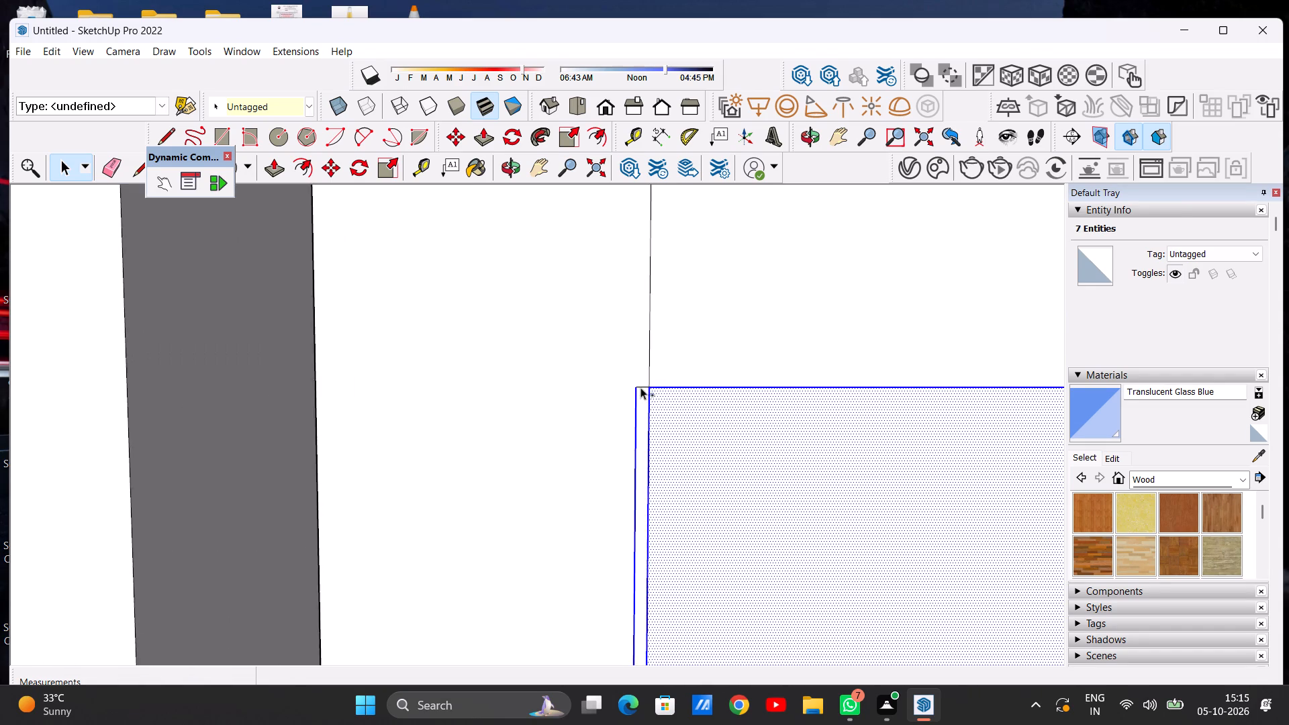
{"action": "scroll", "coordinate": [640, 387], "scroll_direction": "up", "scroll_amount": 20, "text": "ctrl"}
{"action": "left_click", "coordinate": [644, 384], "text": "ctrl"}
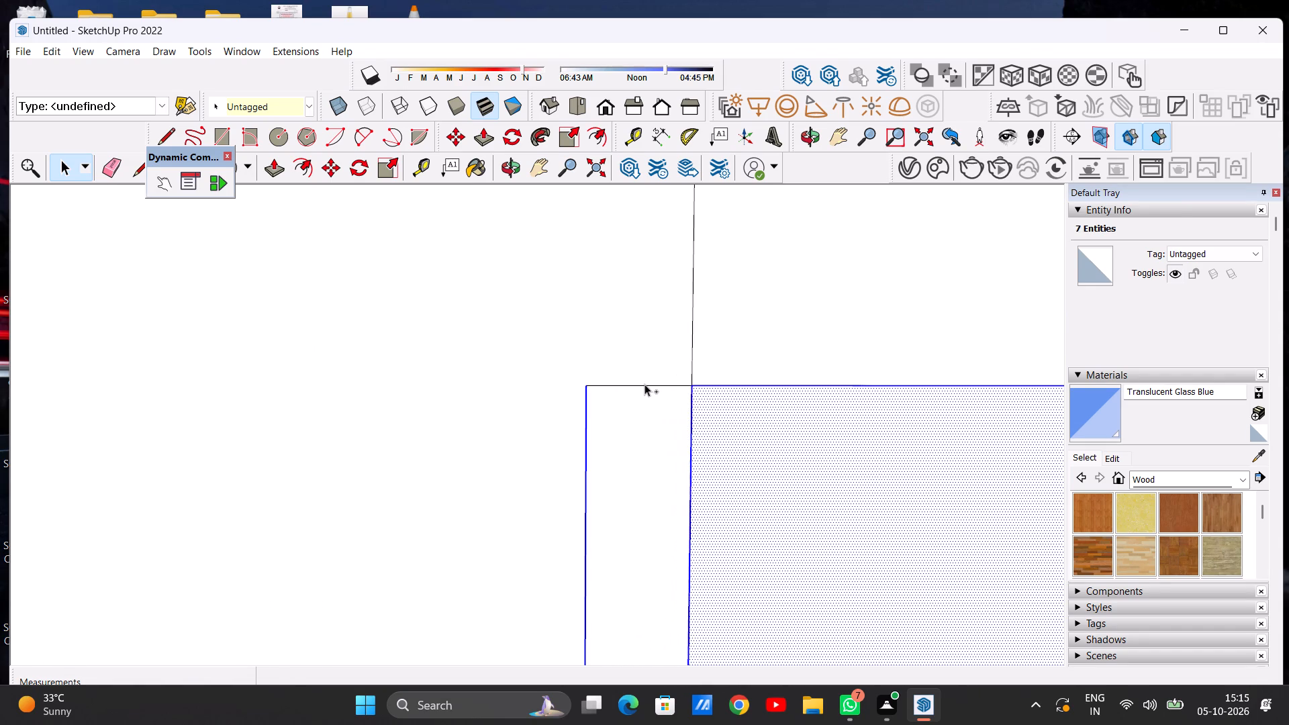
{"action": "scroll", "coordinate": [644, 385], "scroll_direction": "down", "scroll_amount": 20}
{"action": "scroll", "coordinate": [644, 385], "scroll_direction": "down", "scroll_amount": 13}
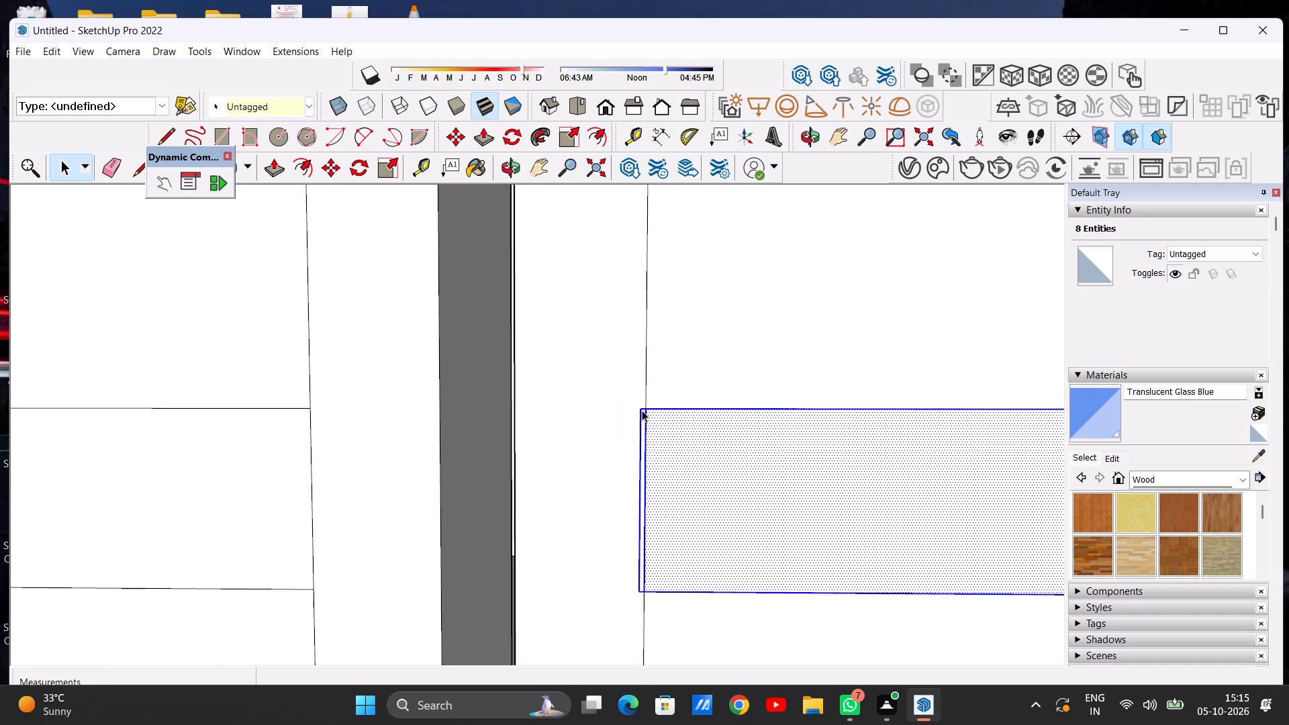
{"action": "scroll", "coordinate": [642, 410], "scroll_direction": "down", "scroll_amount": 7}
{"action": "scroll", "coordinate": [644, 498], "scroll_direction": "up", "scroll_amount": 7}
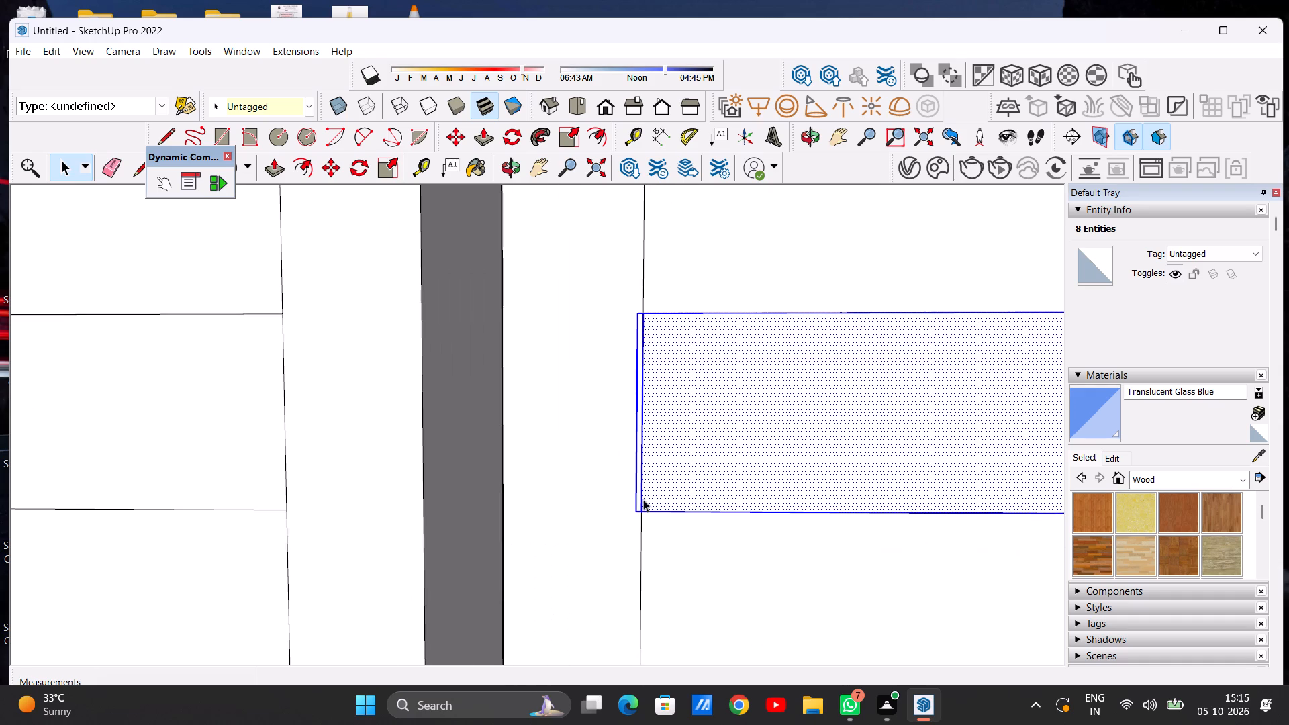
{"action": "key", "text": "m"}
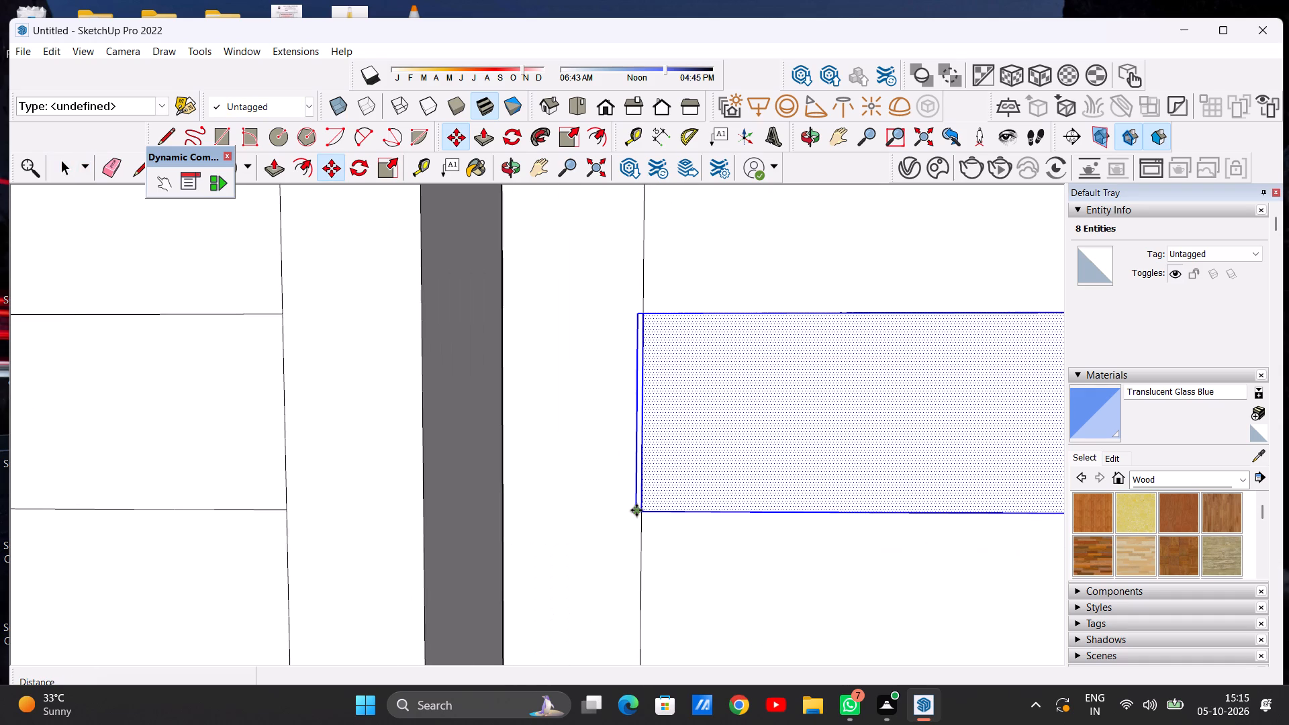
{"action": "scroll", "coordinate": [636, 510], "scroll_direction": "up", "scroll_amount": 13}
{"action": "left_click", "coordinate": [634, 518]}
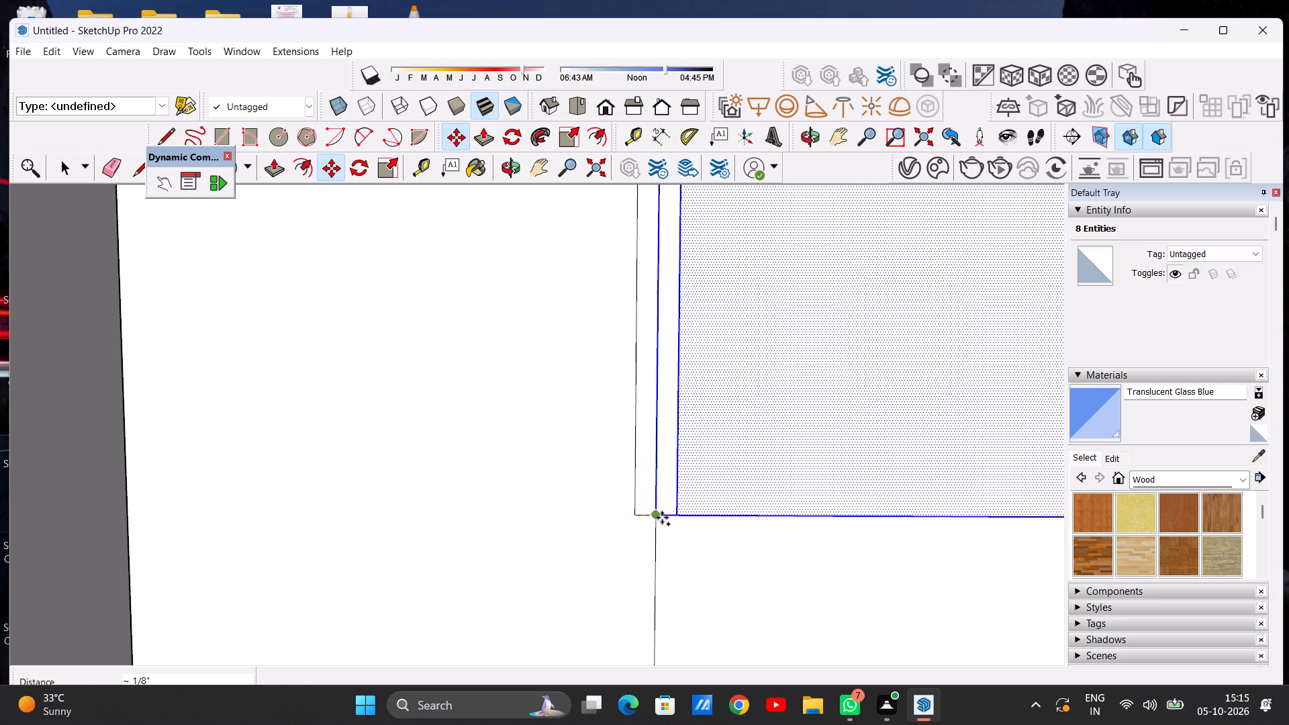
{"action": "left_click", "coordinate": [662, 518]}
{"action": "key", "text": "space"}
Erase the leftover vertical lines and short overhangs where the right panel's inner strip meets the panel's inner edge.
{"action": "scroll", "coordinate": [630, 577], "scroll_direction": "down", "scroll_amount": 7}
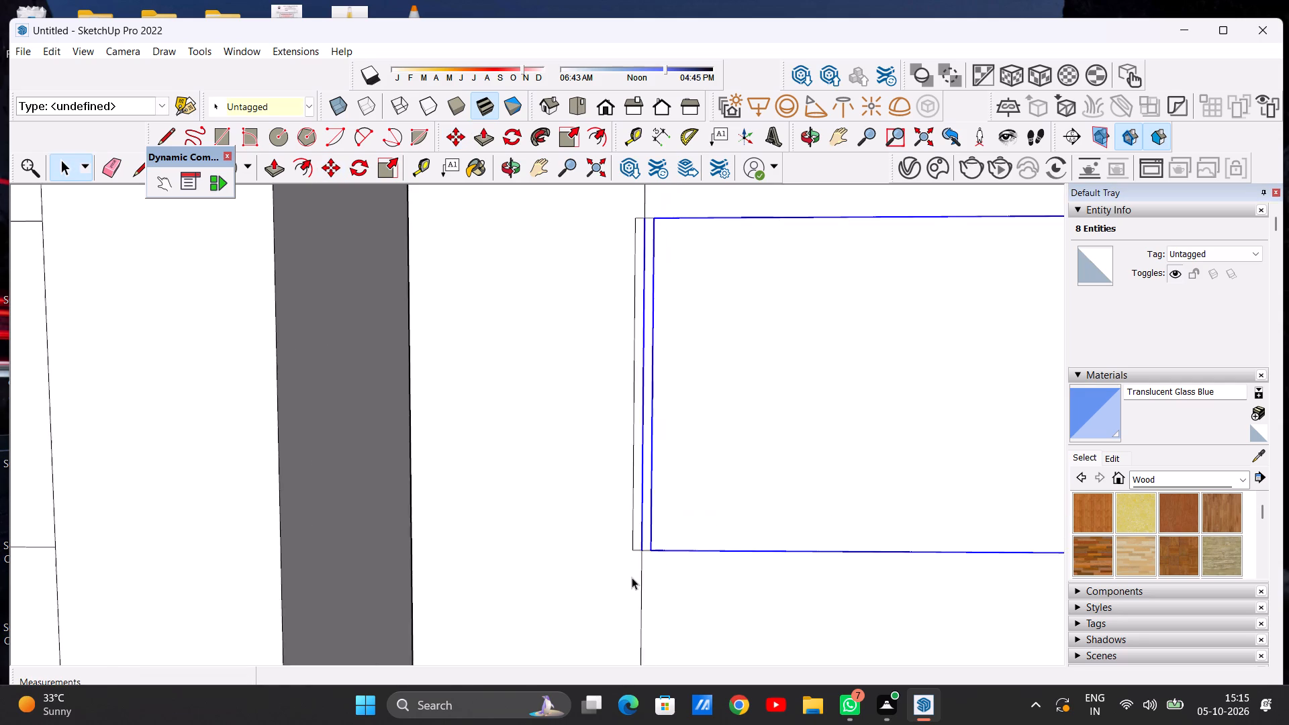
{"action": "scroll", "coordinate": [632, 577], "scroll_direction": "down", "scroll_amount": 20}
{"action": "scroll", "coordinate": [632, 577], "scroll_direction": "down", "scroll_amount": 10}
{"action": "scroll", "coordinate": [620, 546], "scroll_direction": "up", "scroll_amount": 4}
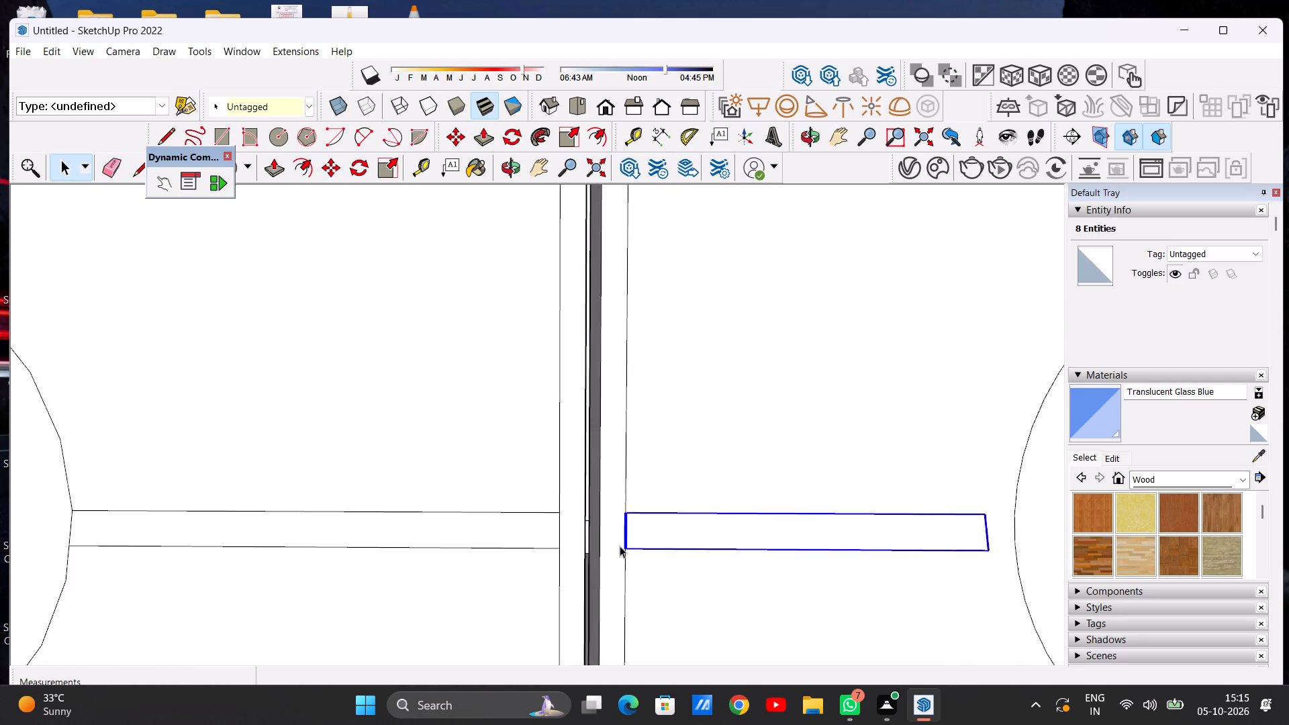
{"action": "scroll", "coordinate": [620, 546], "scroll_direction": "up", "scroll_amount": 4}
{"action": "scroll", "coordinate": [628, 535], "scroll_direction": "up", "scroll_amount": 20}
{"action": "scroll", "coordinate": [628, 535], "scroll_direction": "up", "scroll_amount": 5}
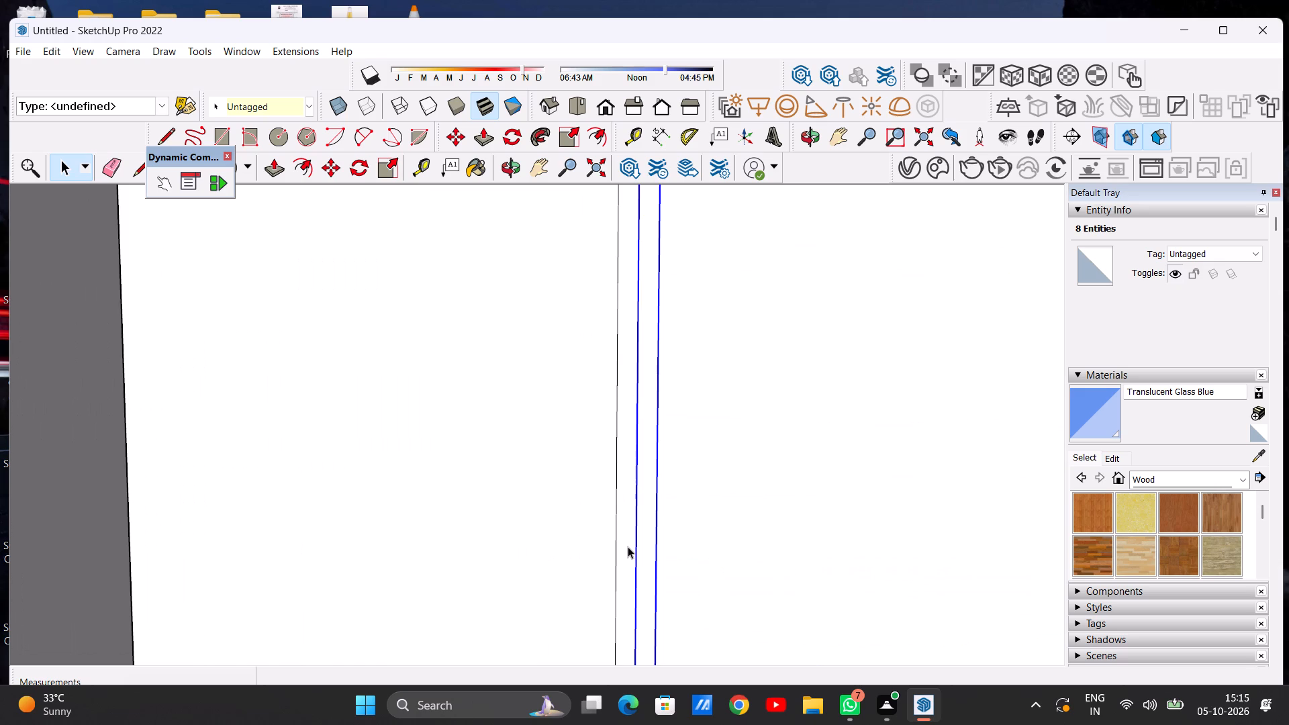
{"action": "key", "text": "e"}
{"action": "scroll", "coordinate": [628, 546], "scroll_direction": "up", "scroll_amount": 6}
{"action": "left_click_drag", "start_coordinate": [603, 535], "coordinate": [623, 543]}
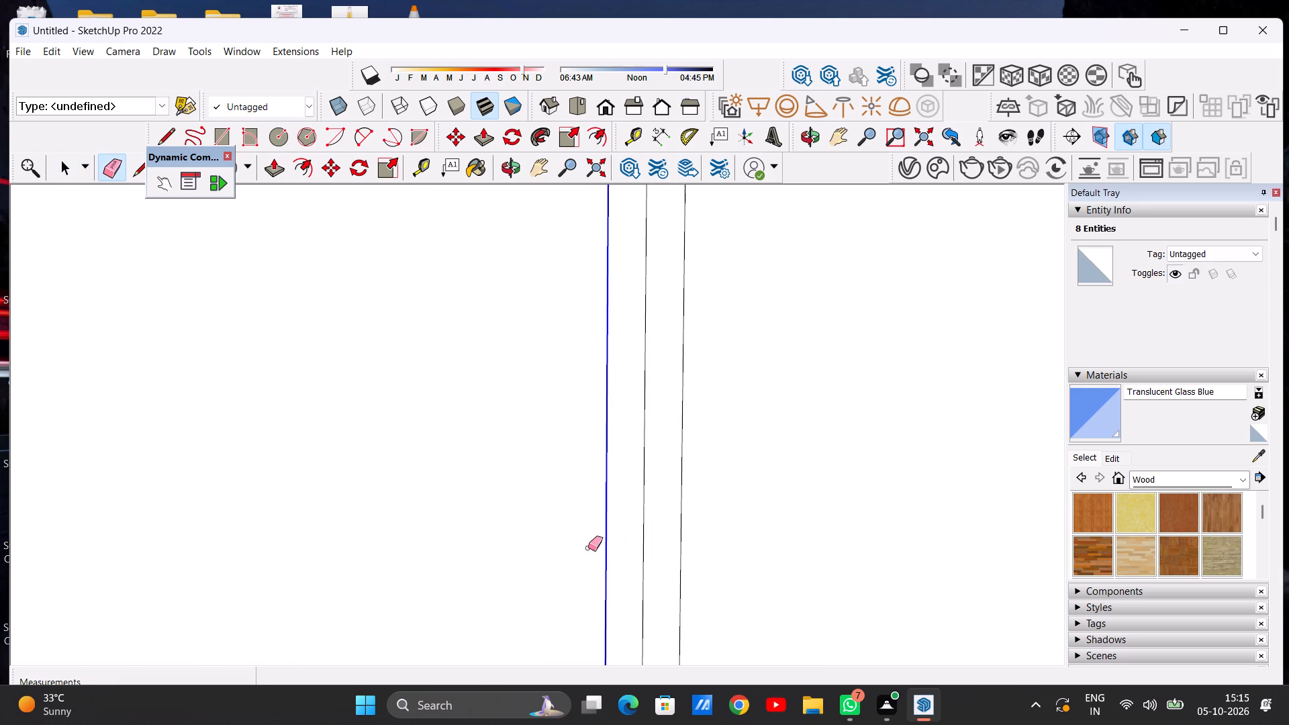
{"action": "scroll", "coordinate": [586, 540], "scroll_direction": "down", "scroll_amount": 20}
{"action": "scroll", "coordinate": [604, 575], "scroll_direction": "up", "scroll_amount": 11}
{"action": "left_click_drag", "start_coordinate": [602, 597], "coordinate": [602, 608]}
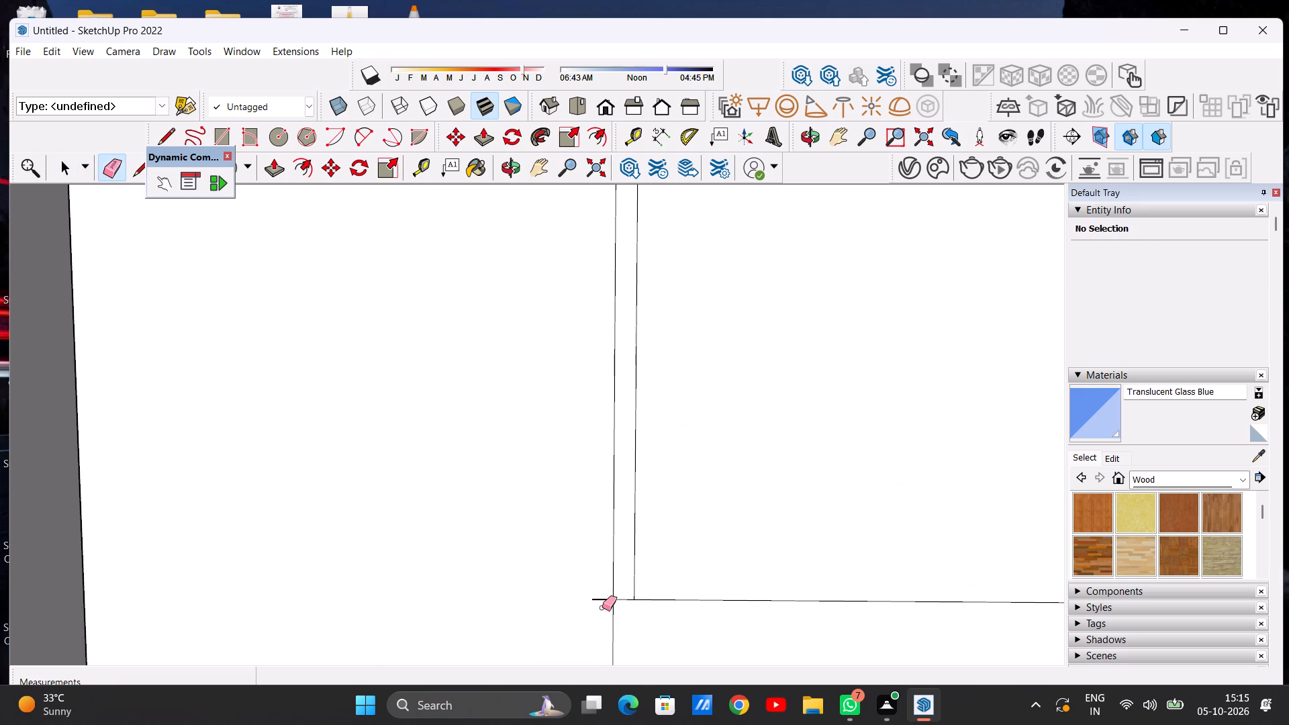
{"action": "left_click_drag", "start_coordinate": [602, 608], "coordinate": [604, 618]}
{"action": "scroll", "coordinate": [609, 611], "scroll_direction": "down", "scroll_amount": 17}
{"action": "scroll", "coordinate": [611, 428], "scroll_direction": "up", "scroll_amount": 14}
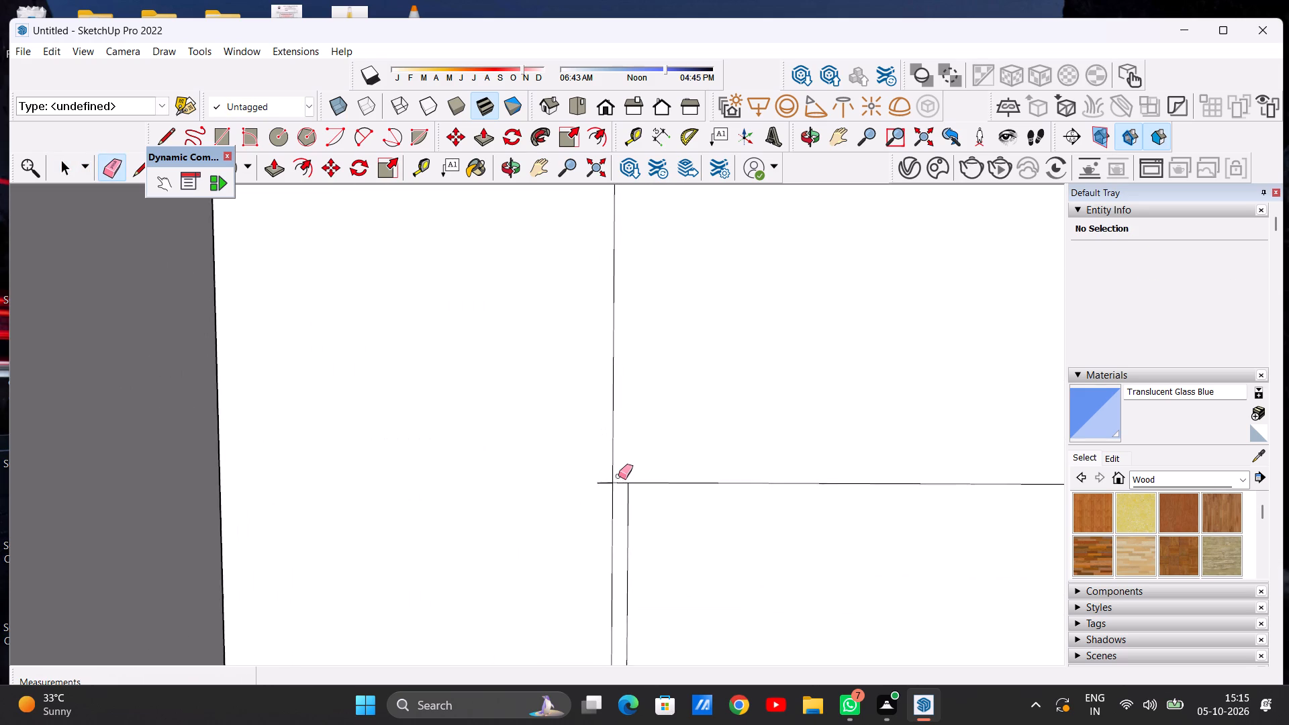
{"action": "scroll", "coordinate": [618, 476], "scroll_direction": "up", "scroll_amount": 1}
{"action": "left_click_drag", "start_coordinate": [602, 480], "coordinate": [598, 493]}
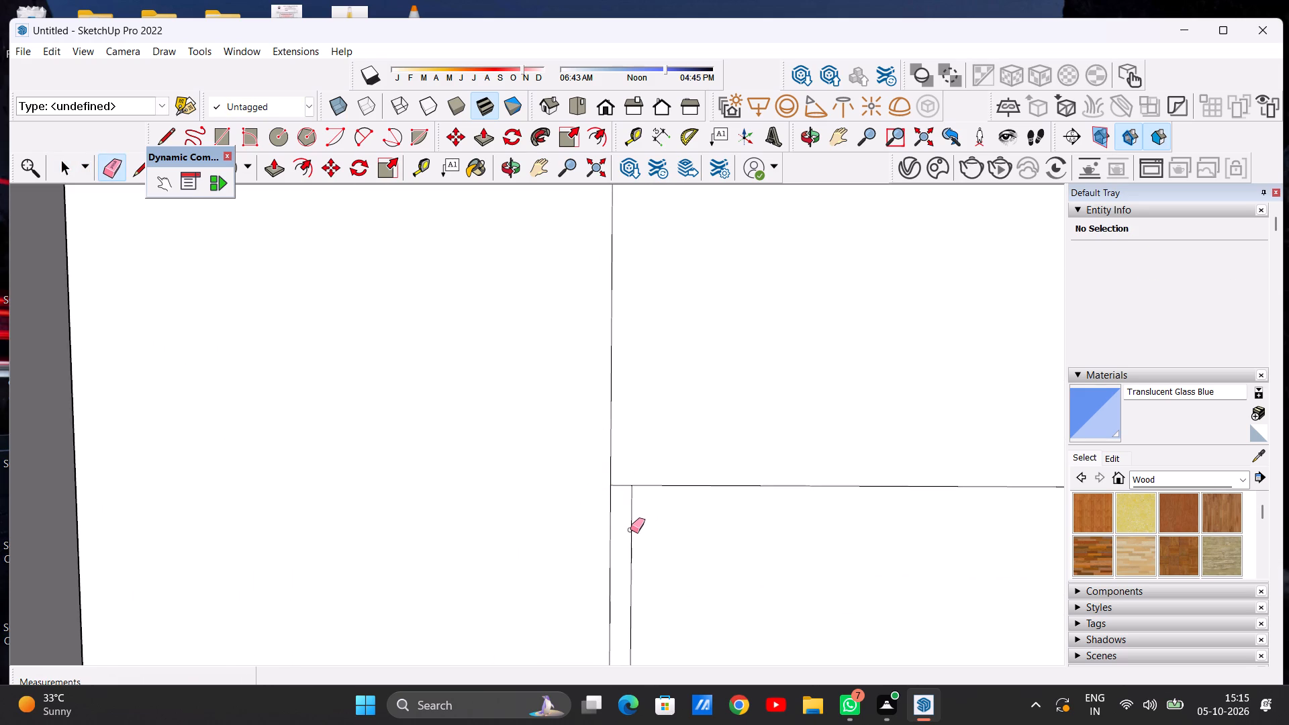
{"action": "left_click", "coordinate": [630, 530]}
{"action": "key", "text": "space"}
Erase the doubled end line on the right panel's inner horizontal strip, on the end facing the ring.
{"action": "scroll", "coordinate": [600, 528], "scroll_direction": "down", "scroll_amount": 15}
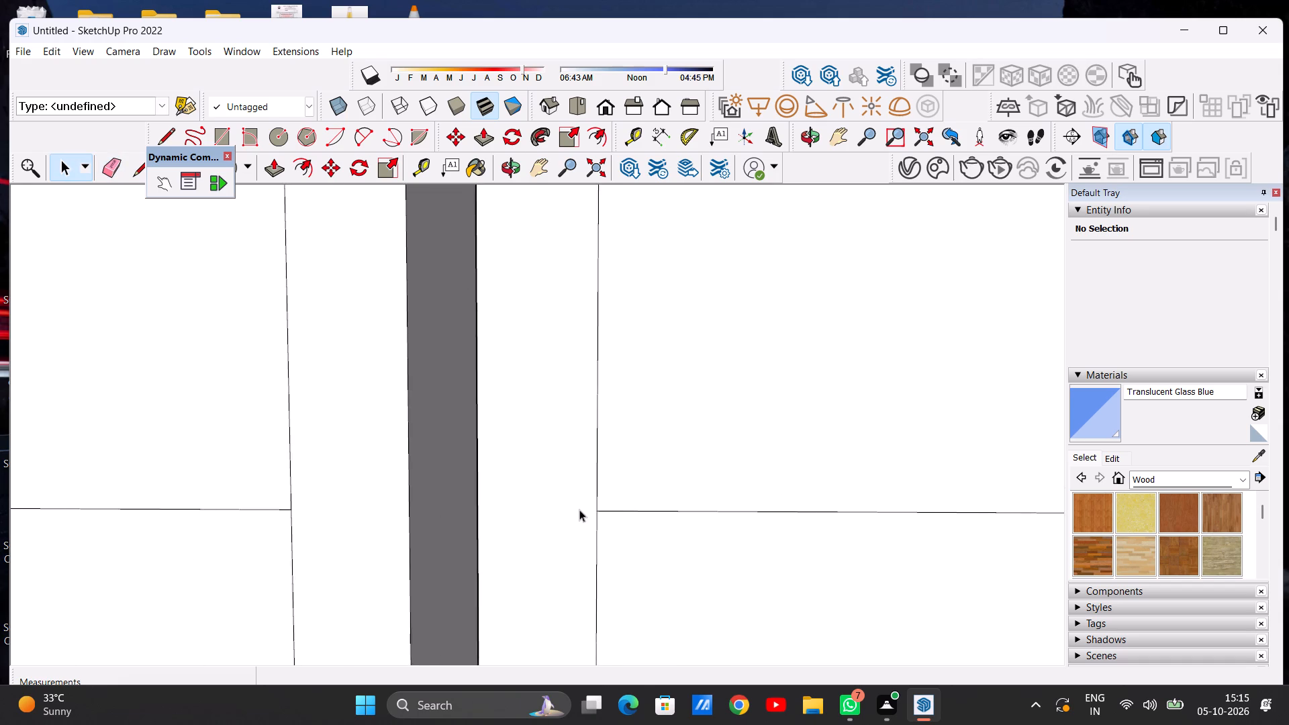
{"action": "scroll", "coordinate": [579, 510], "scroll_direction": "down", "scroll_amount": 20}
{"action": "scroll", "coordinate": [579, 510], "scroll_direction": "down", "scroll_amount": 7}
{"action": "scroll", "coordinate": [691, 512], "scroll_direction": "up", "scroll_amount": 6}
{"action": "scroll", "coordinate": [798, 519], "scroll_direction": "up", "scroll_amount": 6}
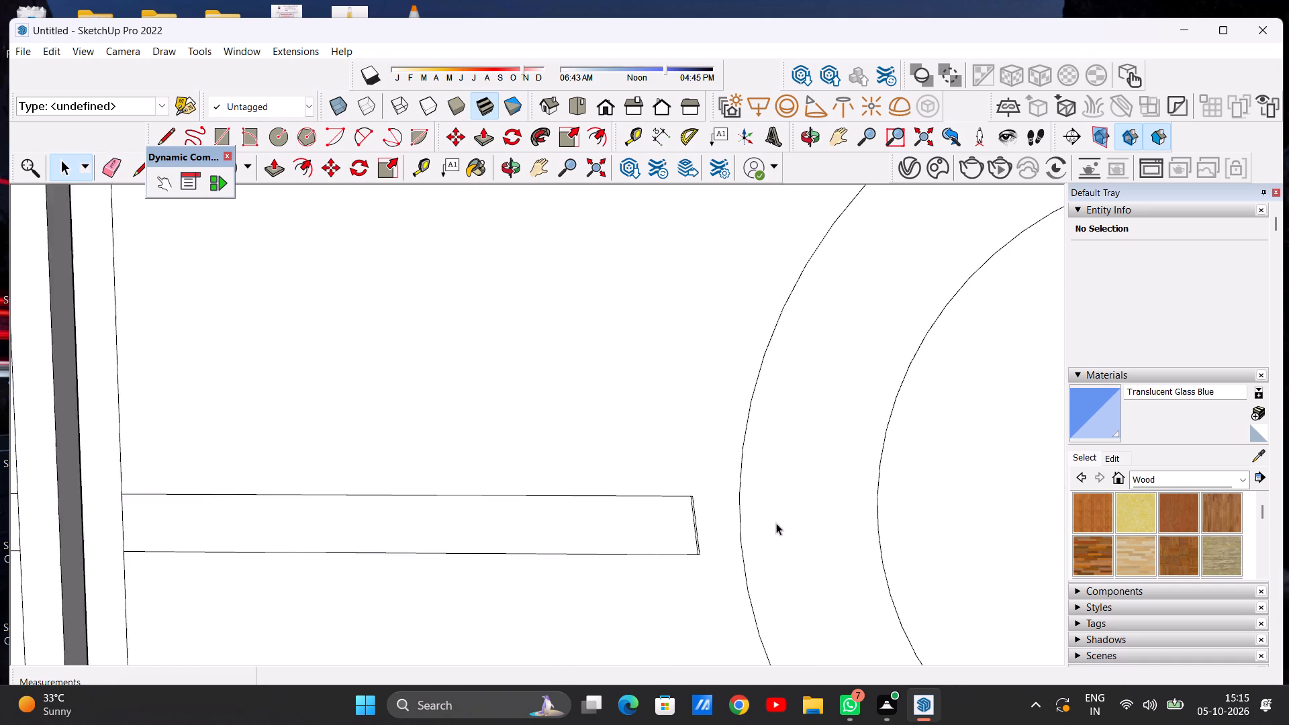
{"action": "scroll", "coordinate": [776, 523], "scroll_direction": "up", "scroll_amount": 9}
{"action": "scroll", "coordinate": [690, 555], "scroll_direction": "up", "scroll_amount": 5}
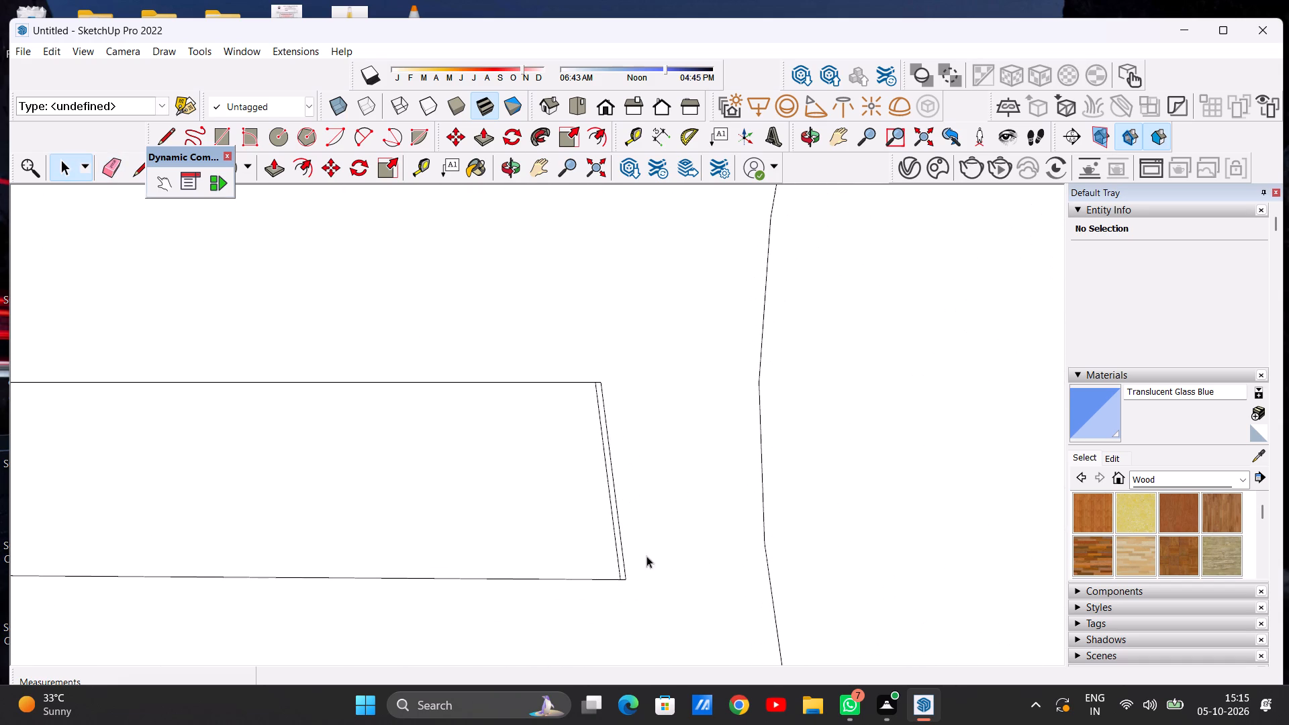
{"action": "middle_click_drag", "start_coordinate": [597, 557], "coordinate": [564, 512]}
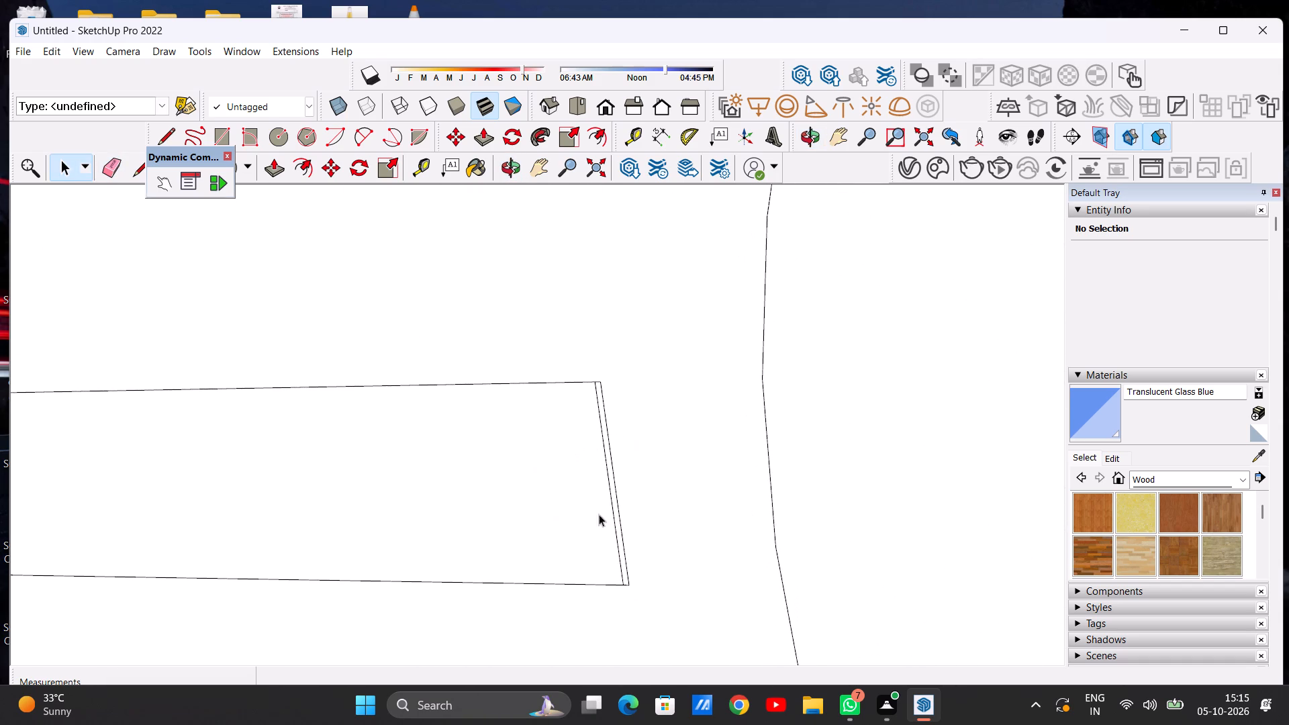
{"action": "scroll", "coordinate": [655, 517], "scroll_direction": "down", "scroll_amount": 6}
{"action": "scroll", "coordinate": [647, 534], "scroll_direction": "up", "scroll_amount": 13}
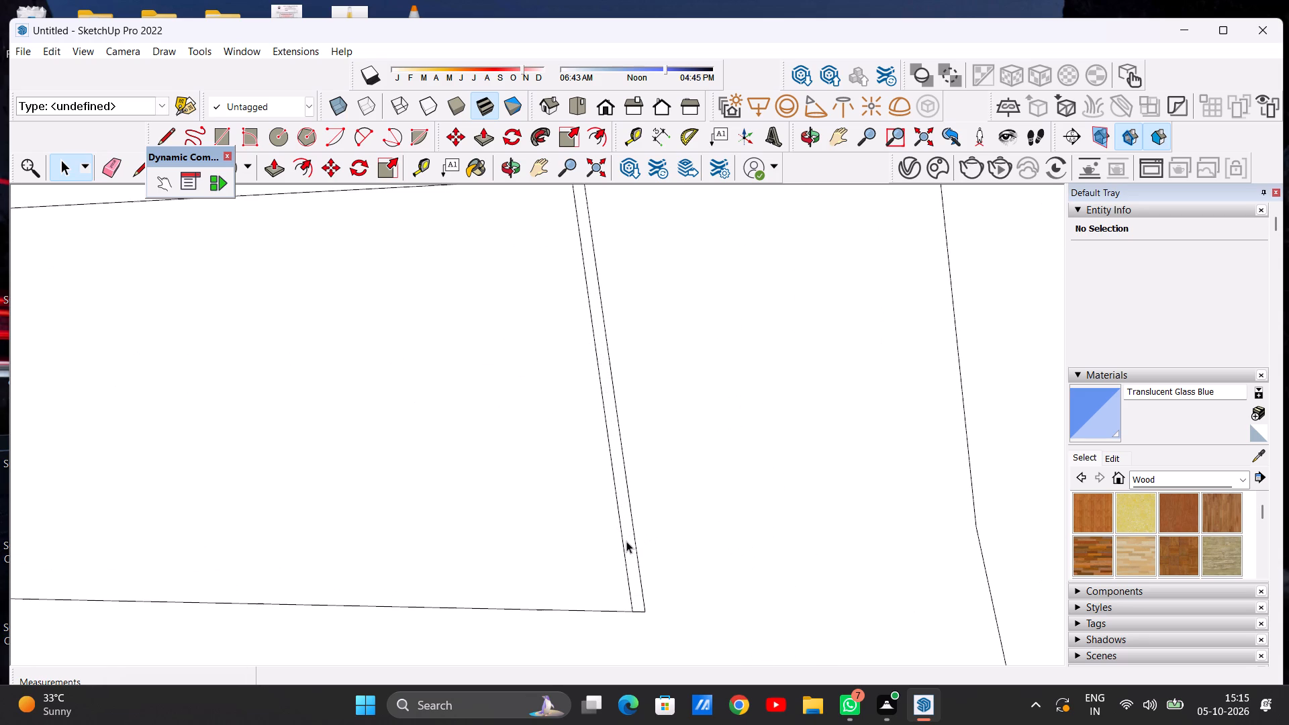
{"action": "key", "text": "e"}
{"action": "left_click", "coordinate": [621, 535]}
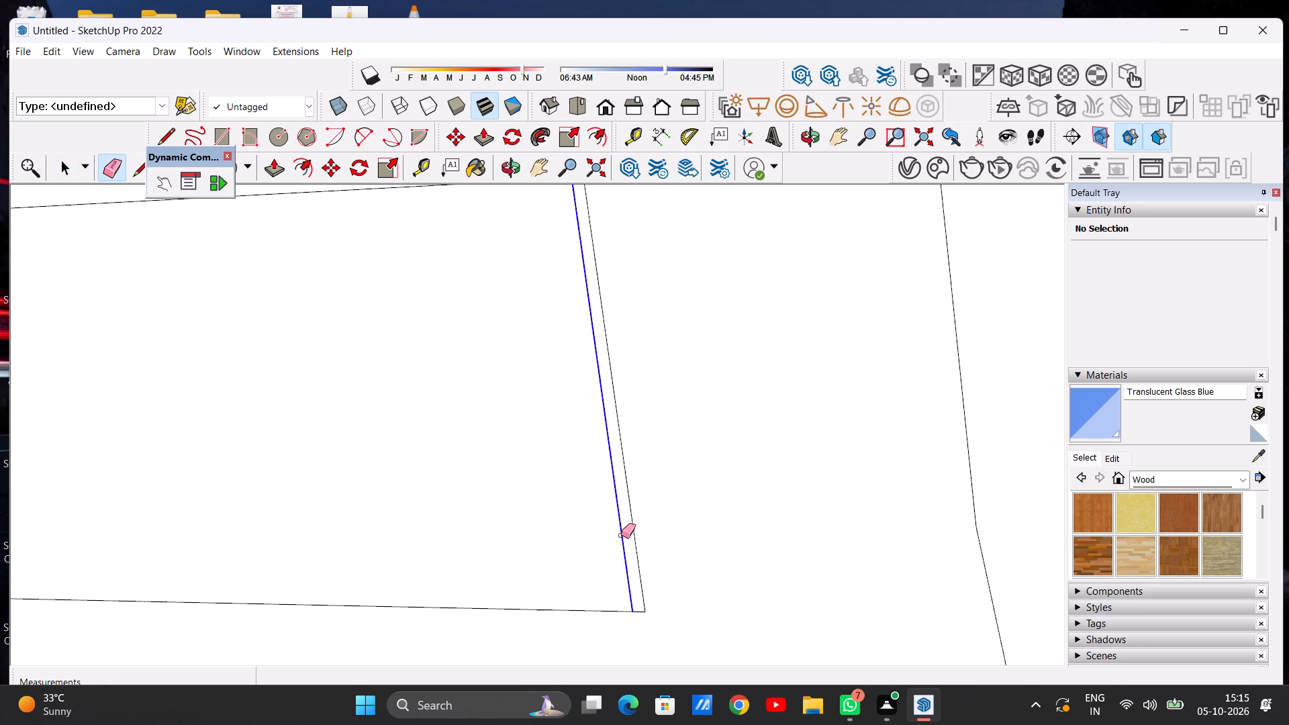
Draw two lines, about 3 7/16" and 3 3/16", extending the right panel's inner horizontal strip from its end corners to the ring.
{"action": "key", "text": "l"}
{"action": "scroll", "coordinate": [627, 575], "scroll_direction": "down", "scroll_amount": 6}
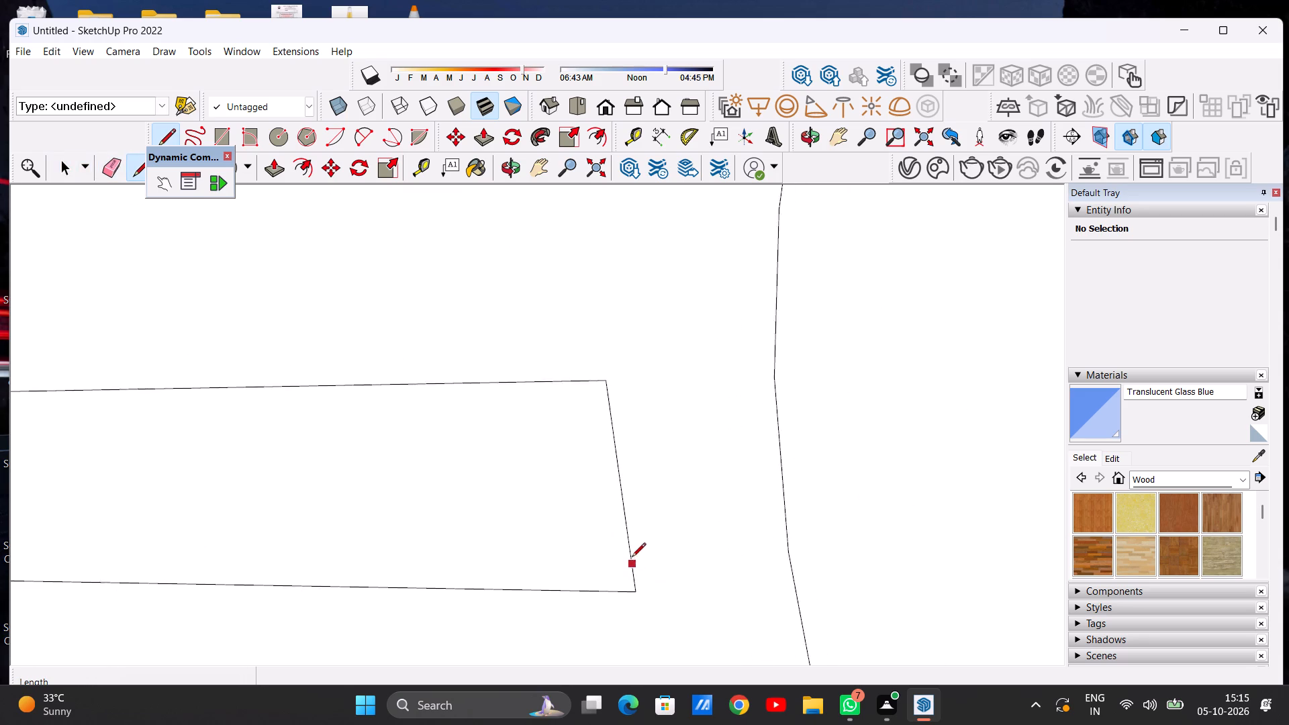
{"action": "scroll", "coordinate": [632, 558], "scroll_direction": "down", "scroll_amount": 10}
{"action": "scroll", "coordinate": [618, 469], "scroll_direction": "up", "scroll_amount": 11}
{"action": "left_click", "coordinate": [616, 456]}
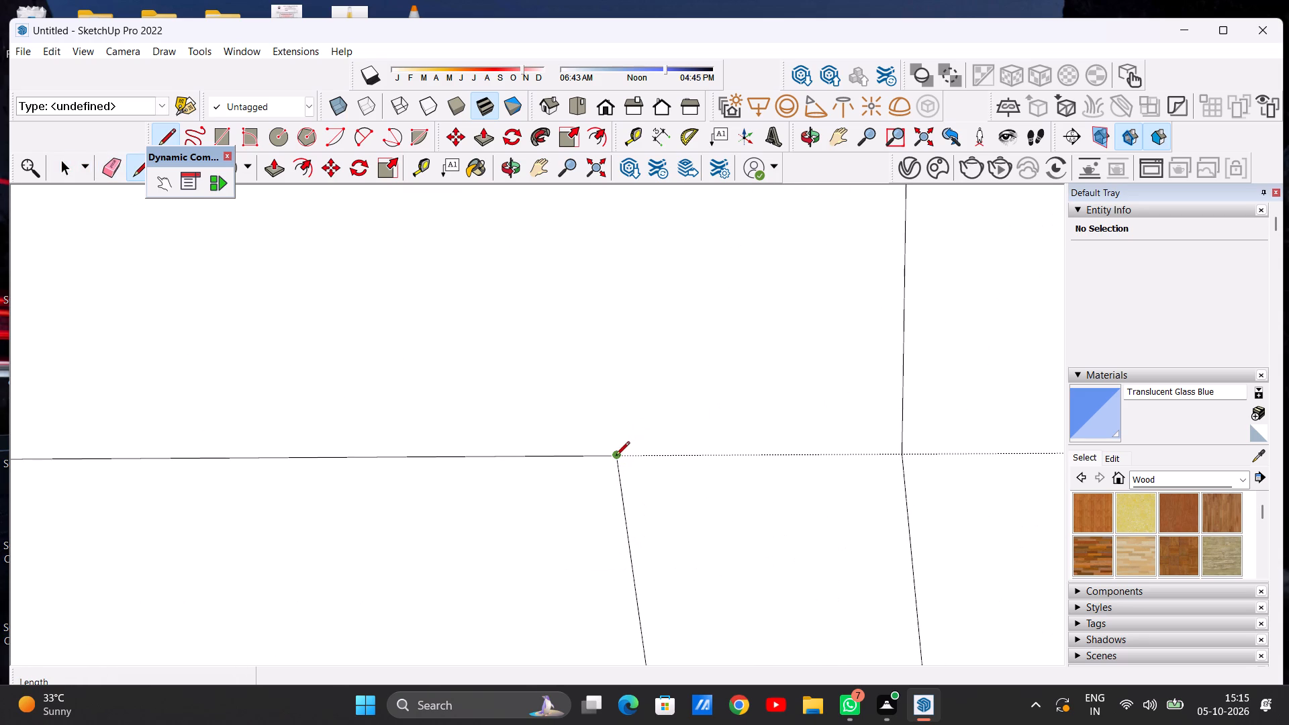
{"action": "left_click", "coordinate": [902, 454]}
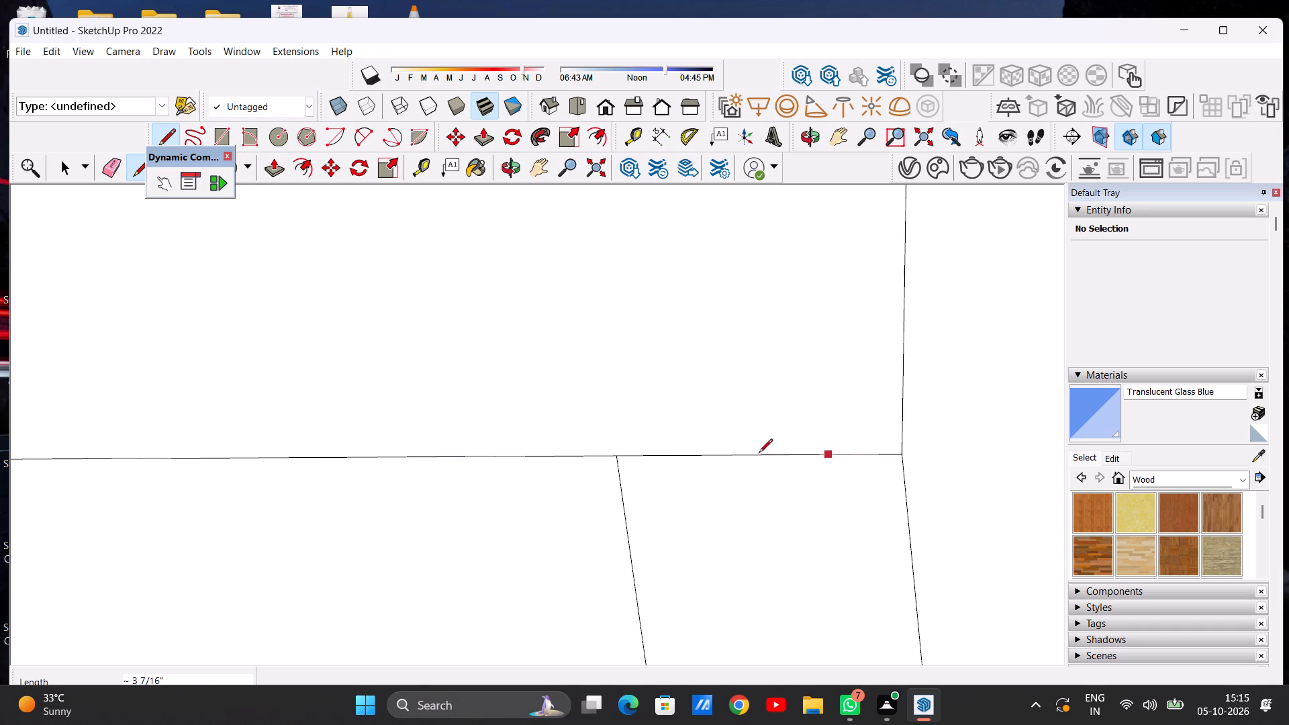
{"action": "scroll", "coordinate": [689, 446], "scroll_direction": "down", "scroll_amount": 13}
{"action": "scroll", "coordinate": [675, 556], "scroll_direction": "up", "scroll_amount": 7}
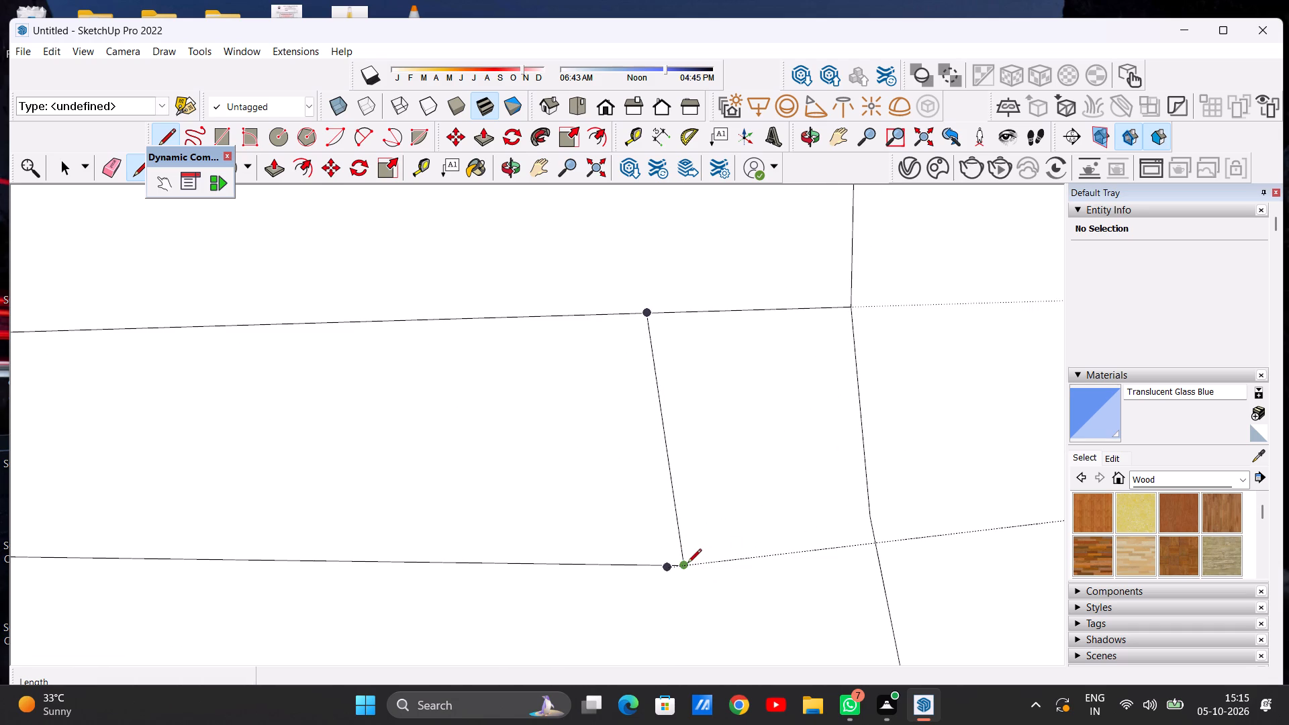
{"action": "left_click", "coordinate": [685, 565]}
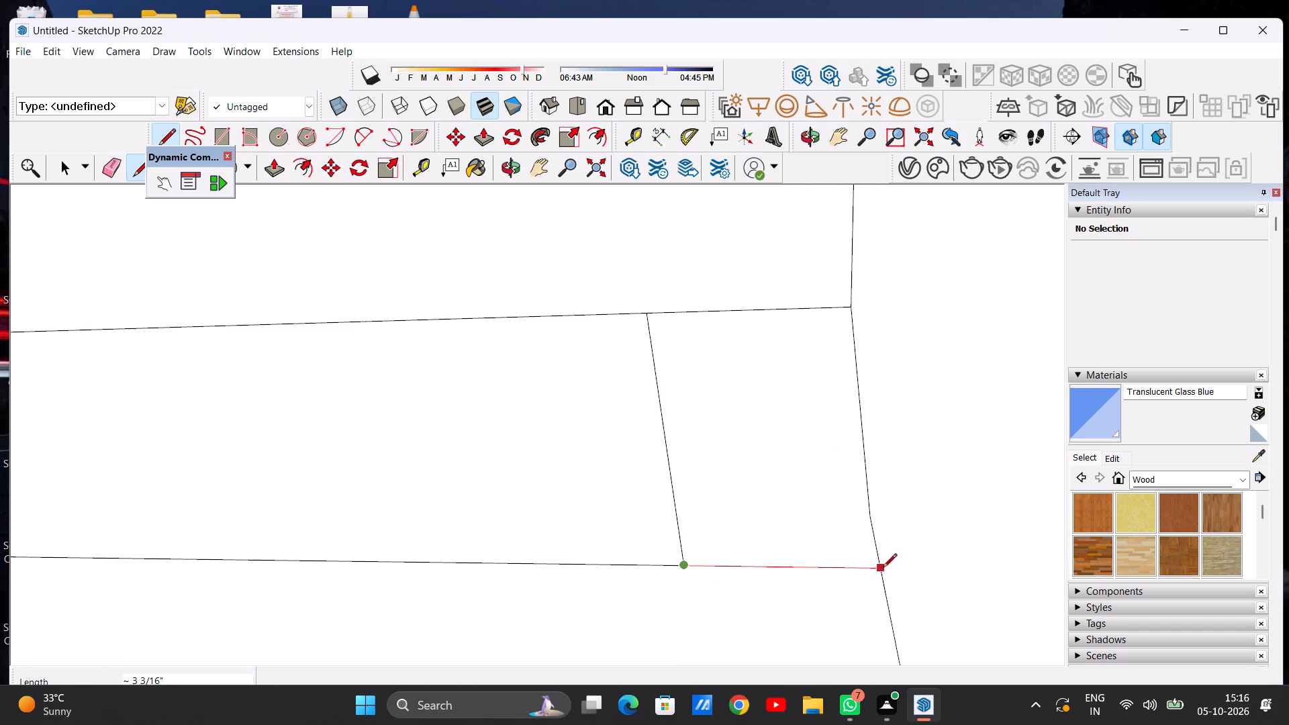
{"action": "left_click", "coordinate": [882, 569]}
{"action": "key", "text": "space"}
Erase the remaining end line crossing the right panel's inner horizontal strip just before the ring.
{"action": "key", "text": "e"}
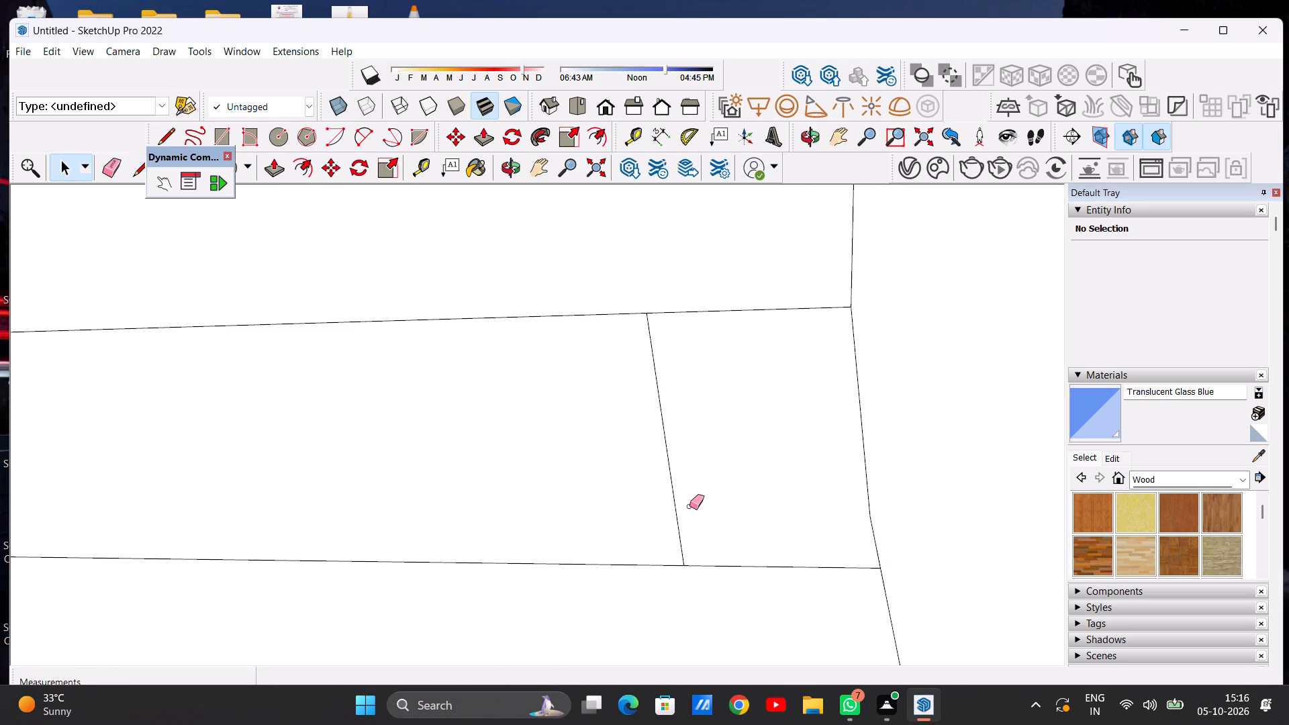
{"action": "left_click", "coordinate": [673, 499]}
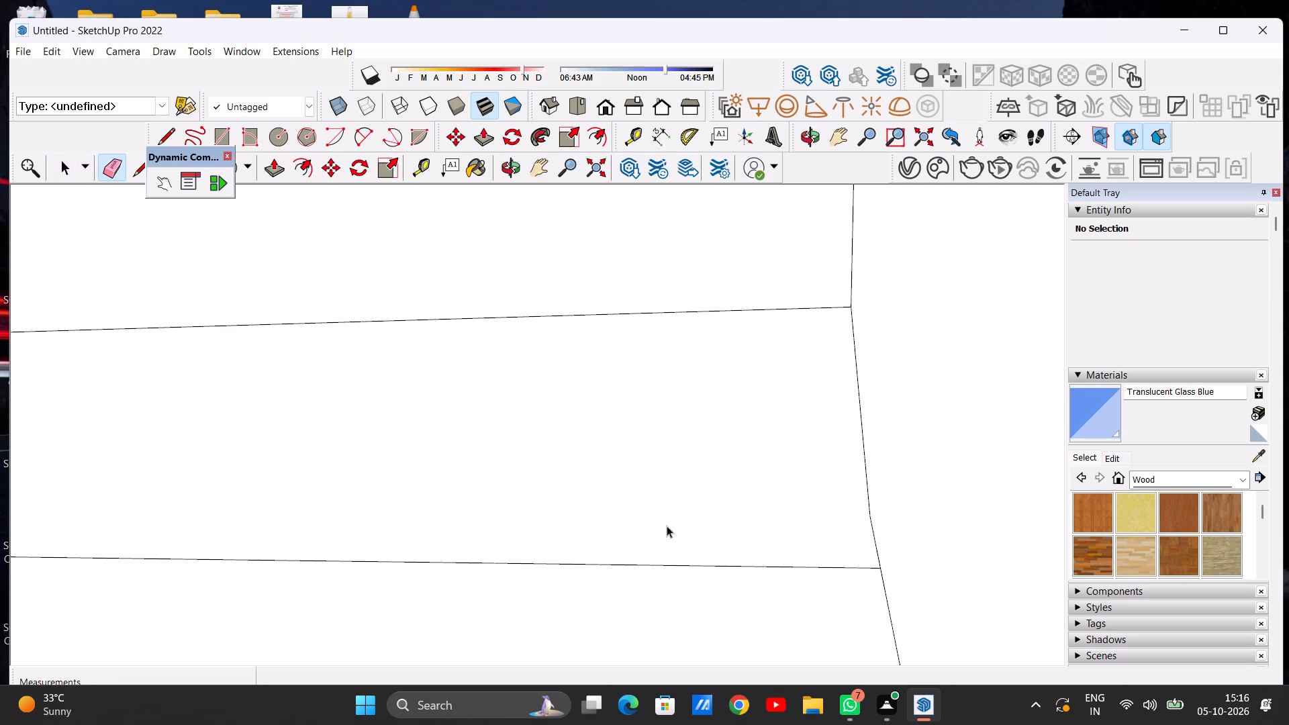
{"action": "key", "text": "space"}
Copy the left panel's upper vertical strip about 15' 6 3/8" across to above the right panel's ring, then deselect it.
{"action": "scroll", "coordinate": [667, 537], "scroll_direction": "down", "scroll_amount": 20}
{"action": "scroll", "coordinate": [667, 537], "scroll_direction": "down", "scroll_amount": 20}
{"action": "scroll", "coordinate": [667, 537], "scroll_direction": "down", "scroll_amount": 5}
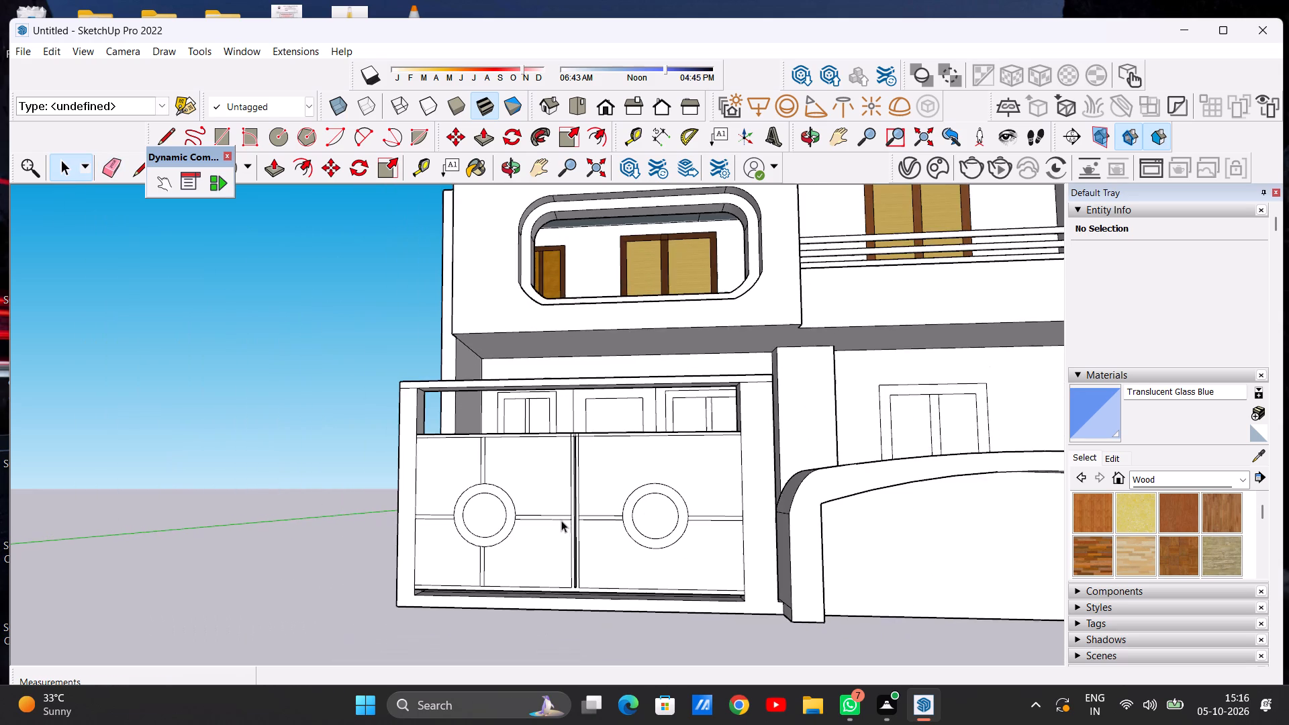
{"action": "scroll", "coordinate": [561, 520], "scroll_direction": "down", "scroll_amount": 1}
{"action": "scroll", "coordinate": [651, 465], "scroll_direction": "up", "scroll_amount": 6}
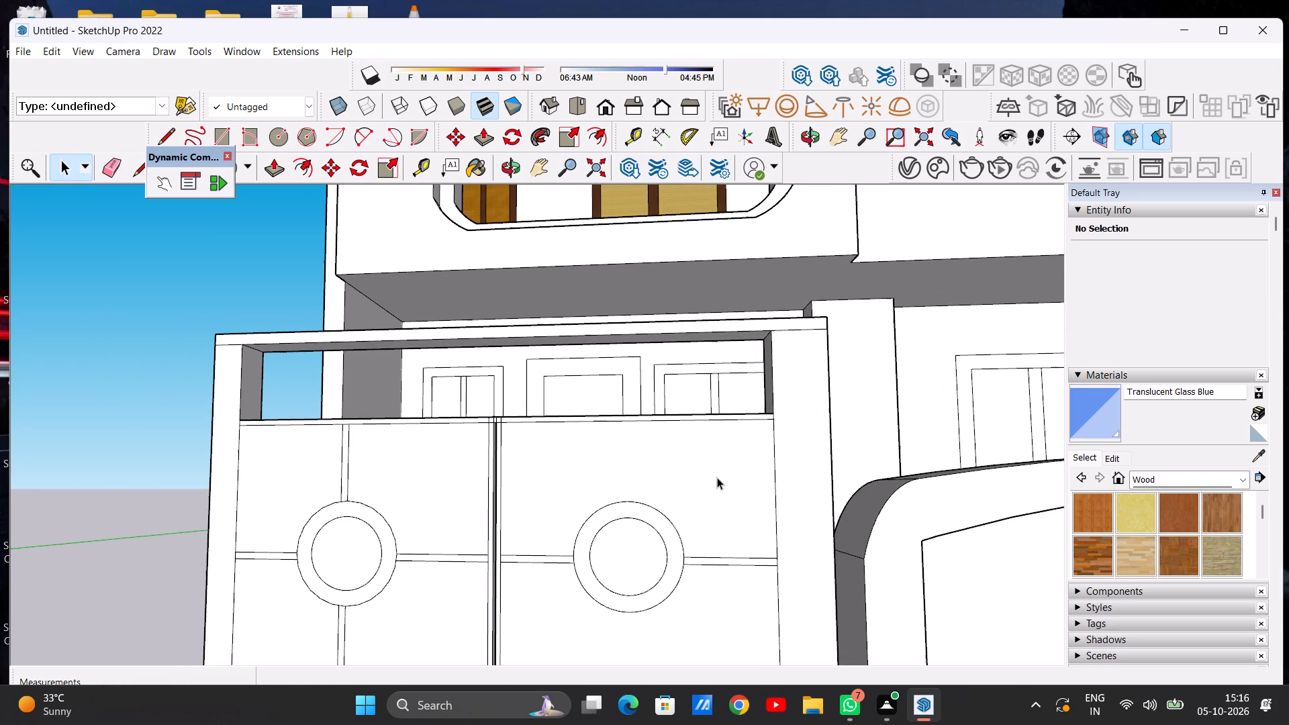
{"action": "scroll", "coordinate": [707, 477], "scroll_direction": "down", "scroll_amount": 2}
{"action": "scroll", "coordinate": [620, 480], "scroll_direction": "up", "scroll_amount": 5}
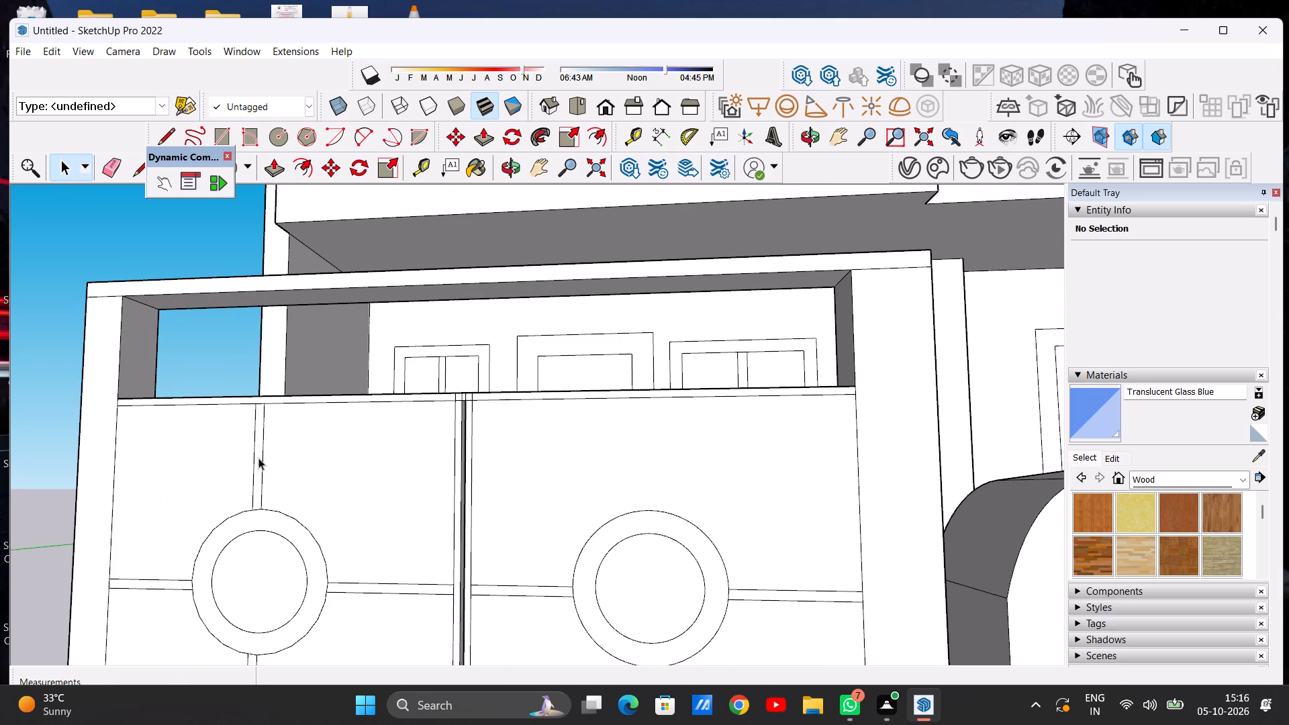
{"action": "double_click", "coordinate": [257, 460]}
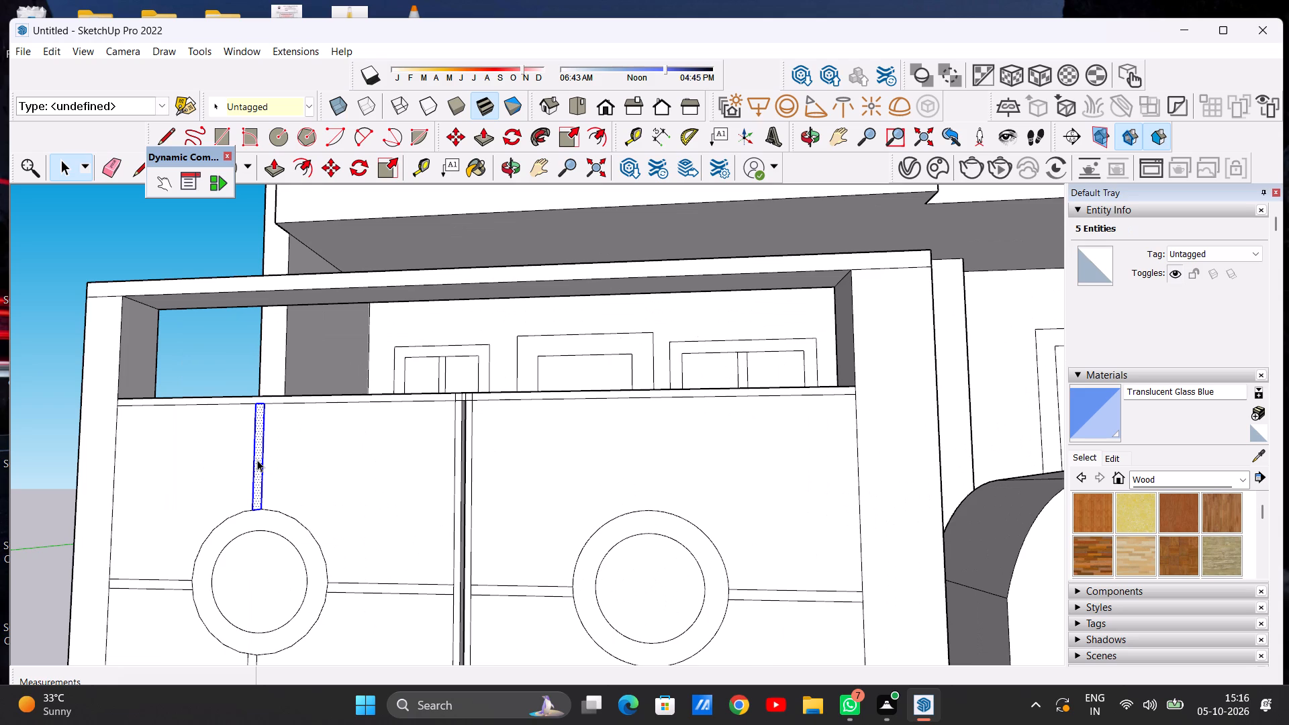
{"action": "key", "text": "m"}
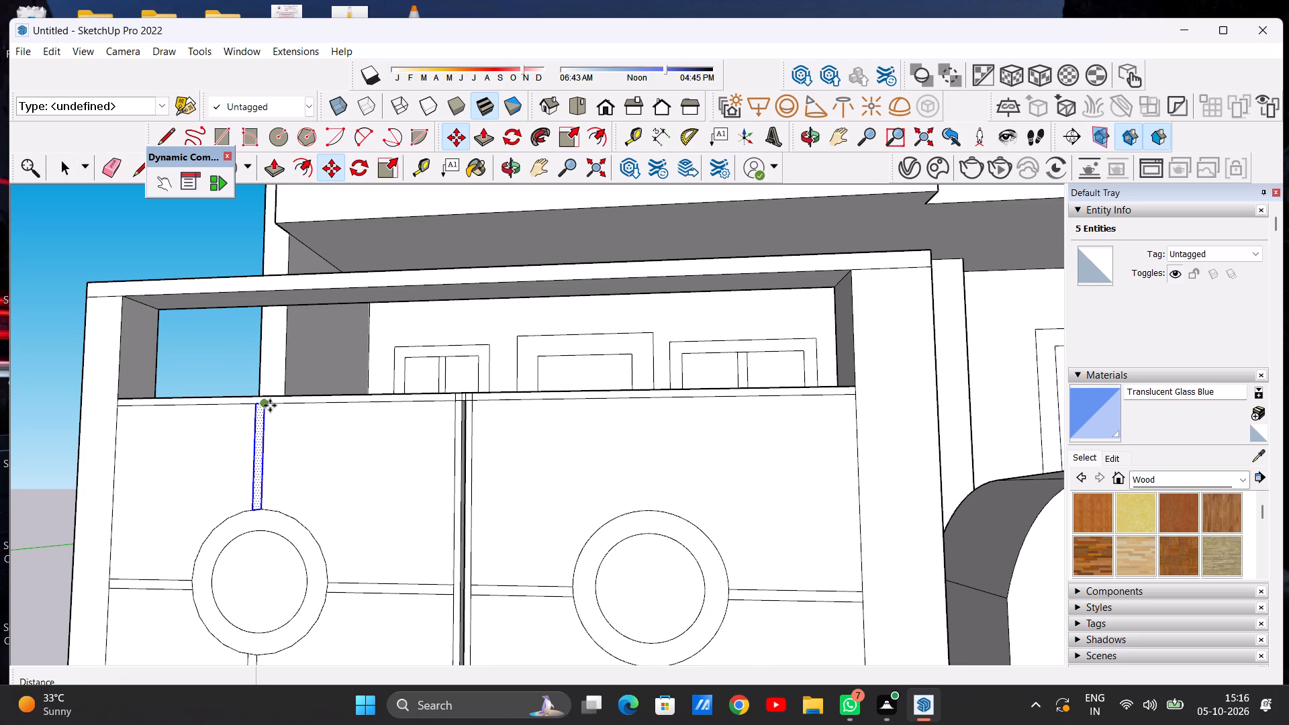
{"action": "left_click", "coordinate": [267, 401]}
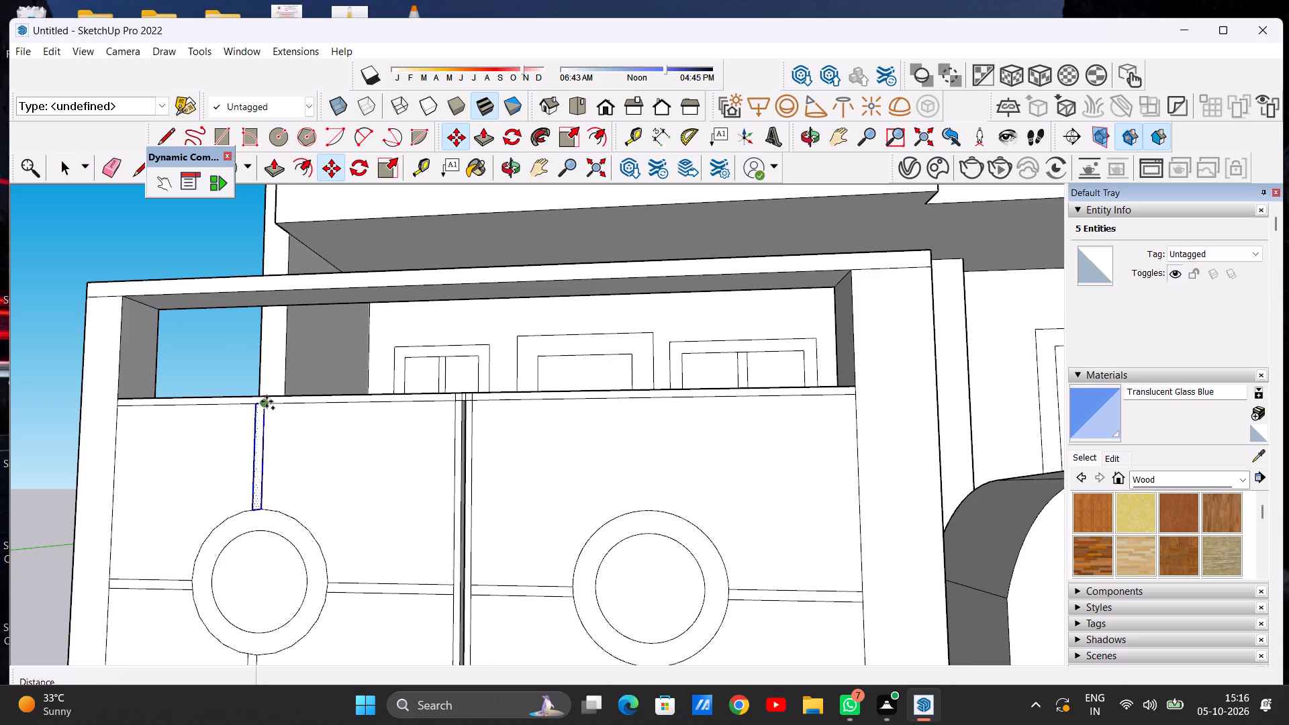
{"action": "left_click", "coordinate": [659, 399]}
{"action": "key", "text": "space"}
{"action": "scroll", "coordinate": [661, 474], "scroll_direction": "down", "scroll_amount": 10}
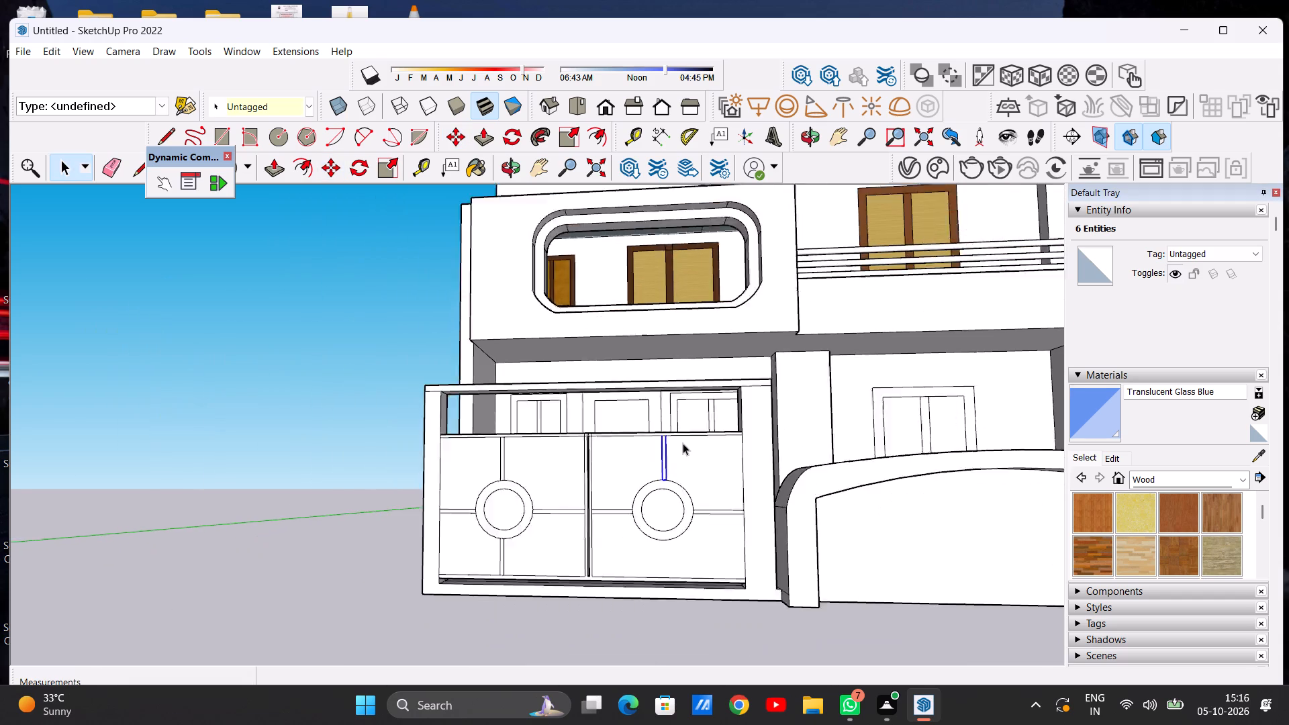
{"action": "scroll", "coordinate": [683, 443], "scroll_direction": "down", "scroll_amount": 2}
{"action": "left_click", "coordinate": [385, 527]}
Copy the left panel's lower vertical strip about 15' 6 3/8" across to below the right panel's ring, then deselect it.
{"action": "scroll", "coordinate": [653, 543], "scroll_direction": "up", "scroll_amount": 4}
{"action": "middle_click_drag", "start_coordinate": [655, 543], "coordinate": [691, 536]}
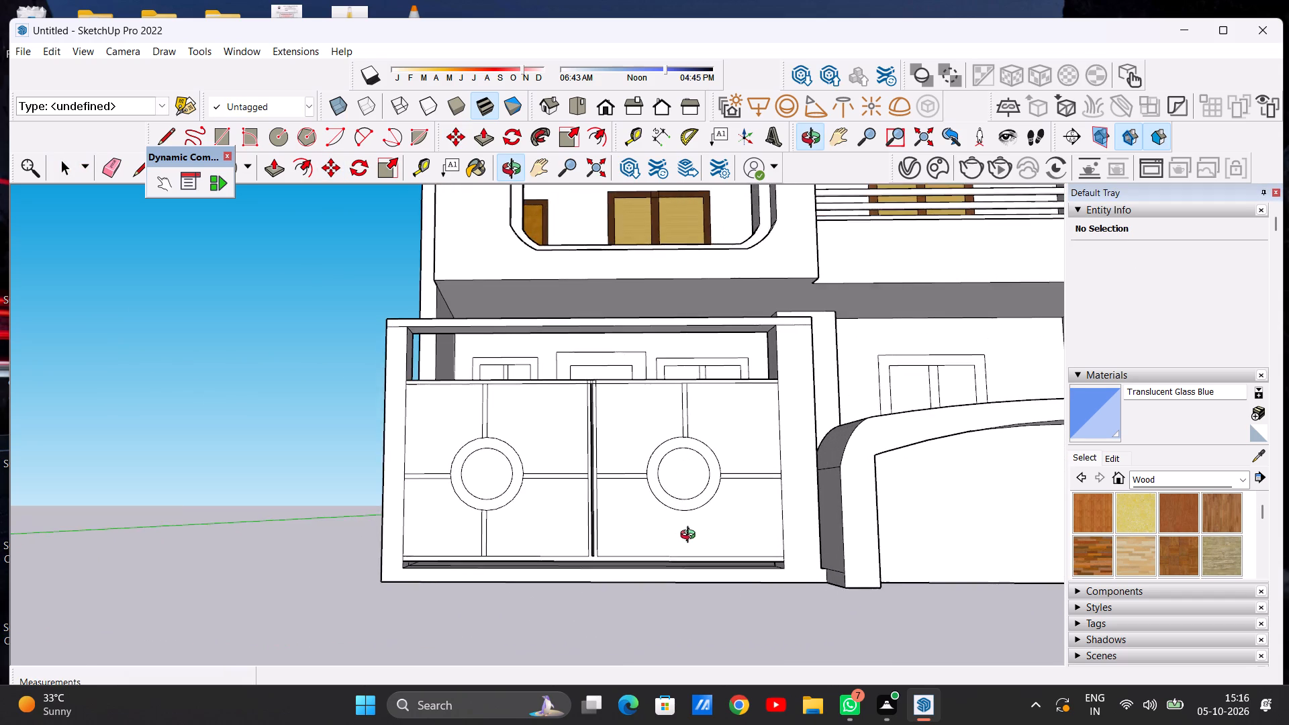
{"action": "middle_click_drag", "start_coordinate": [691, 536], "coordinate": [679, 554]}
{"action": "scroll", "coordinate": [689, 543], "scroll_direction": "up", "scroll_amount": 4}
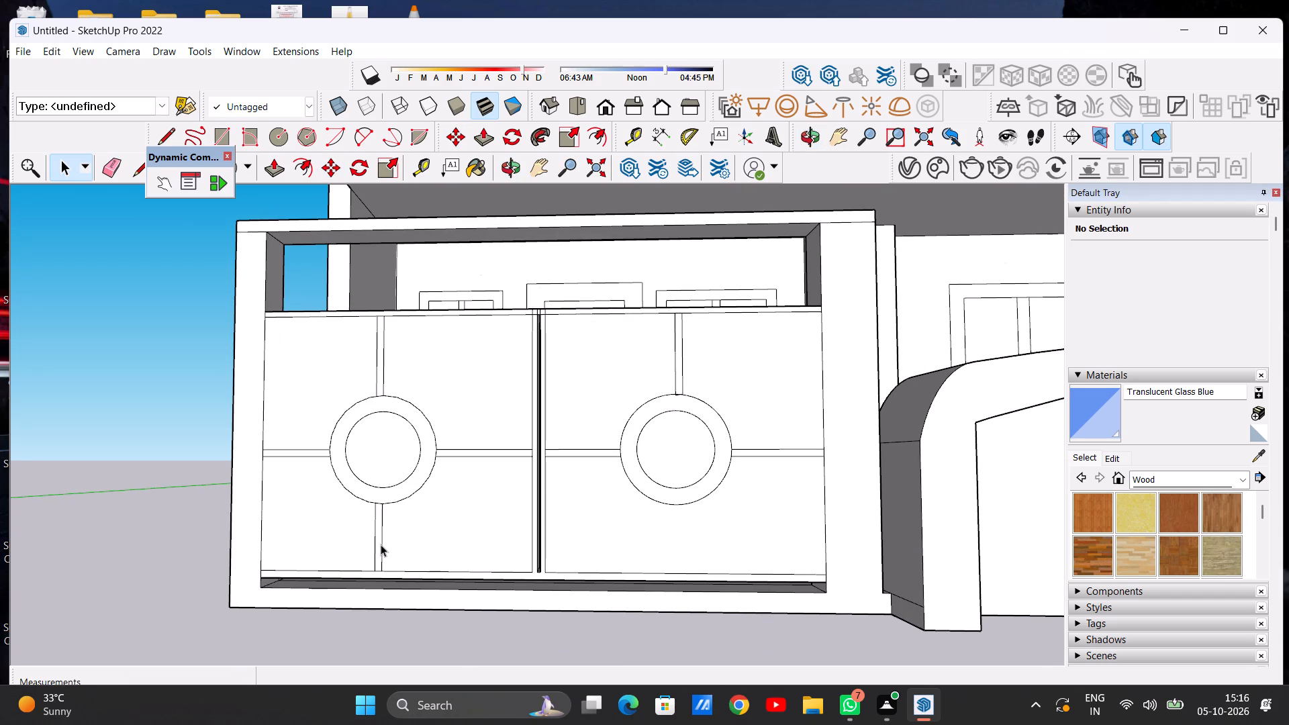
{"action": "double_click", "coordinate": [381, 544]}
{"action": "scroll", "coordinate": [387, 542], "scroll_direction": "down", "scroll_amount": 1}
{"action": "left_click", "coordinate": [66, 541]}
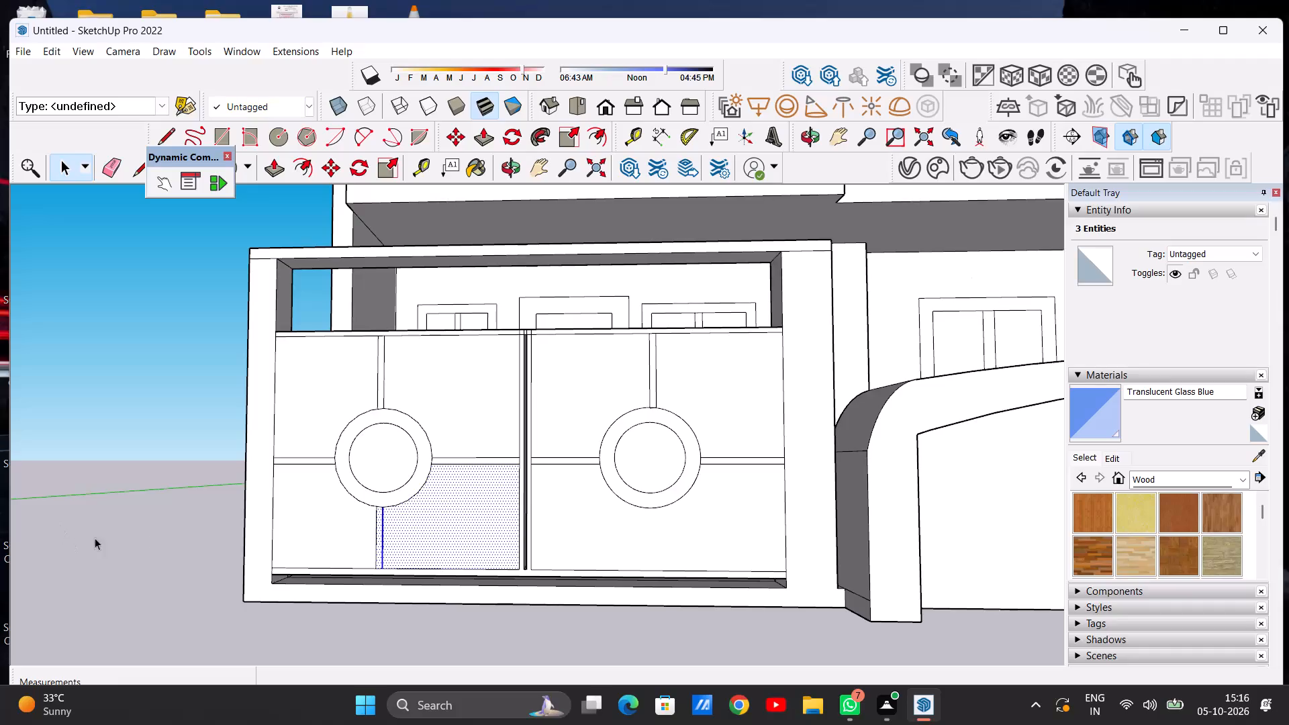
{"action": "scroll", "coordinate": [414, 540], "scroll_direction": "up", "scroll_amount": 12}
{"action": "double_click", "coordinate": [329, 552]}
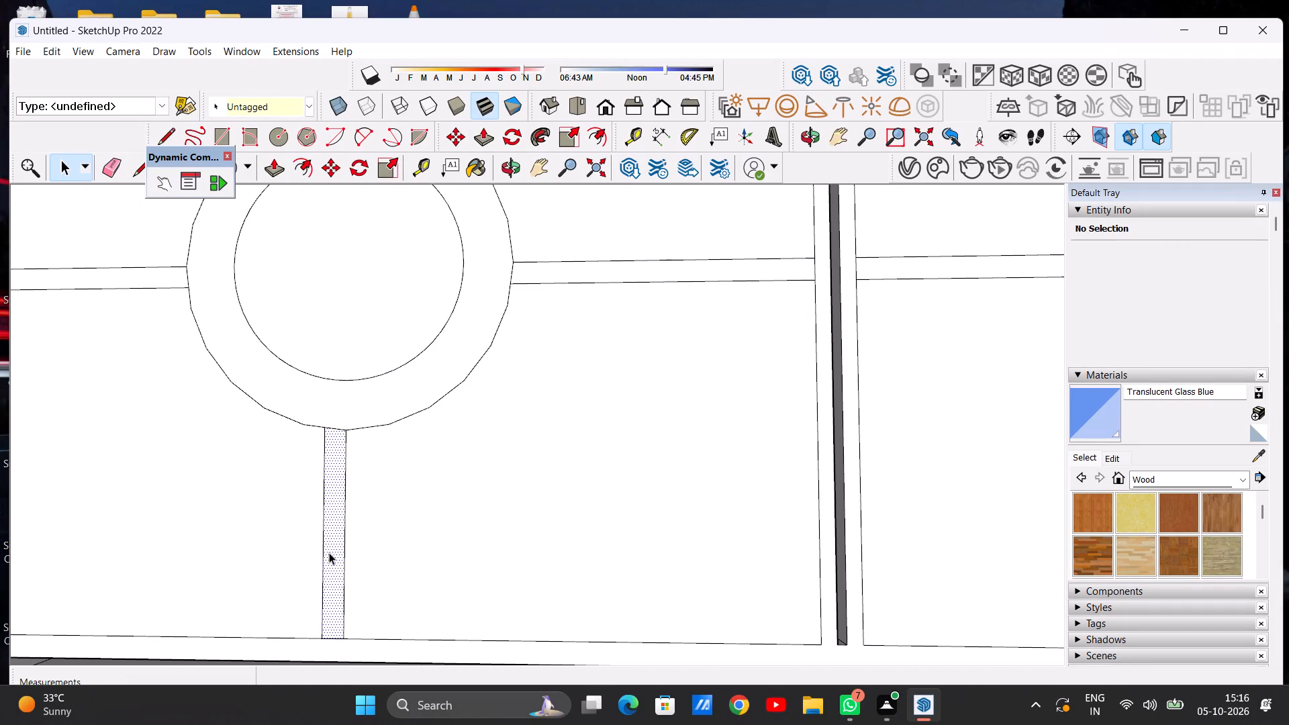
{"action": "key", "text": "m"}
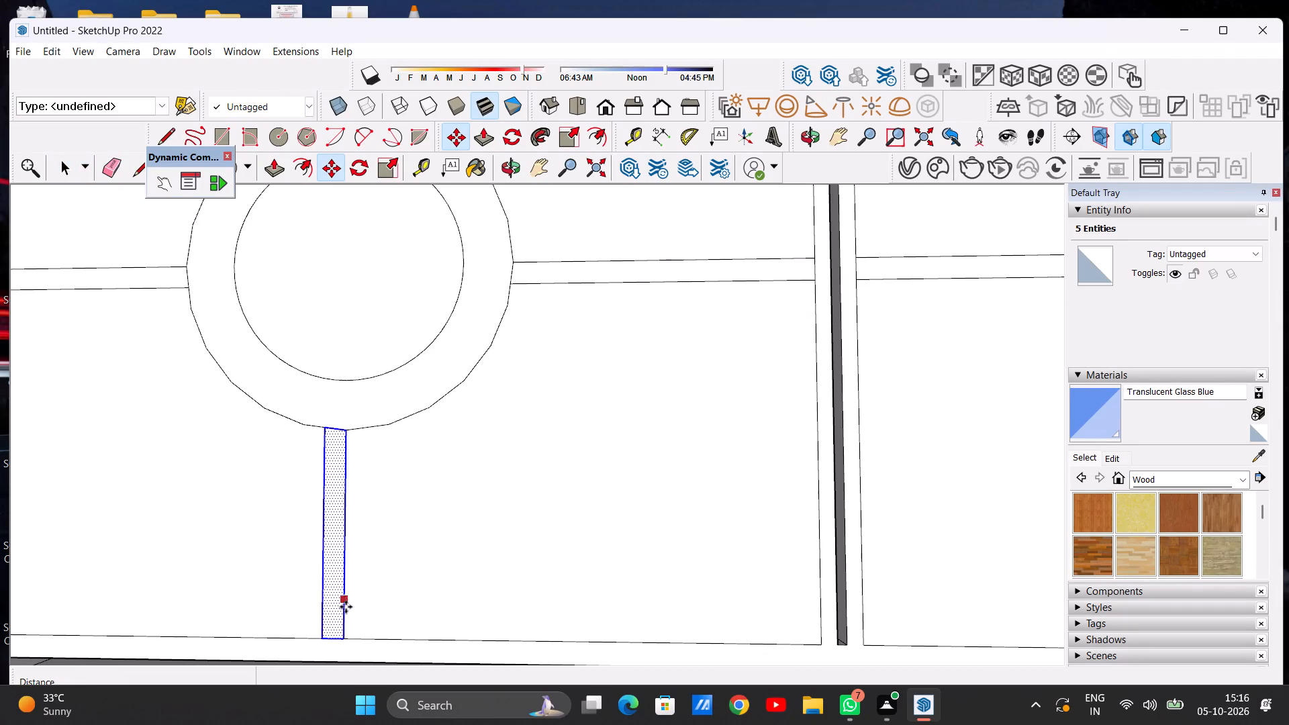
{"action": "left_click", "coordinate": [344, 632]}
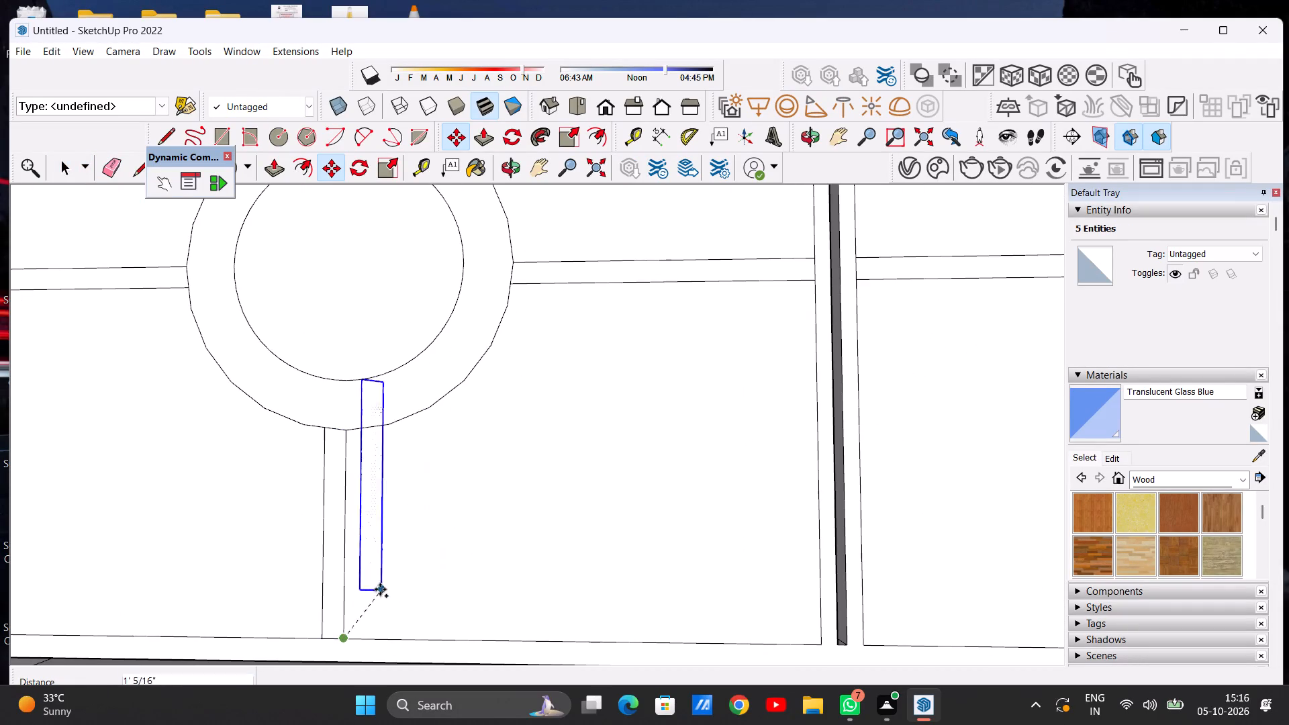
{"action": "scroll", "coordinate": [380, 589], "scroll_direction": "down", "scroll_amount": 11}
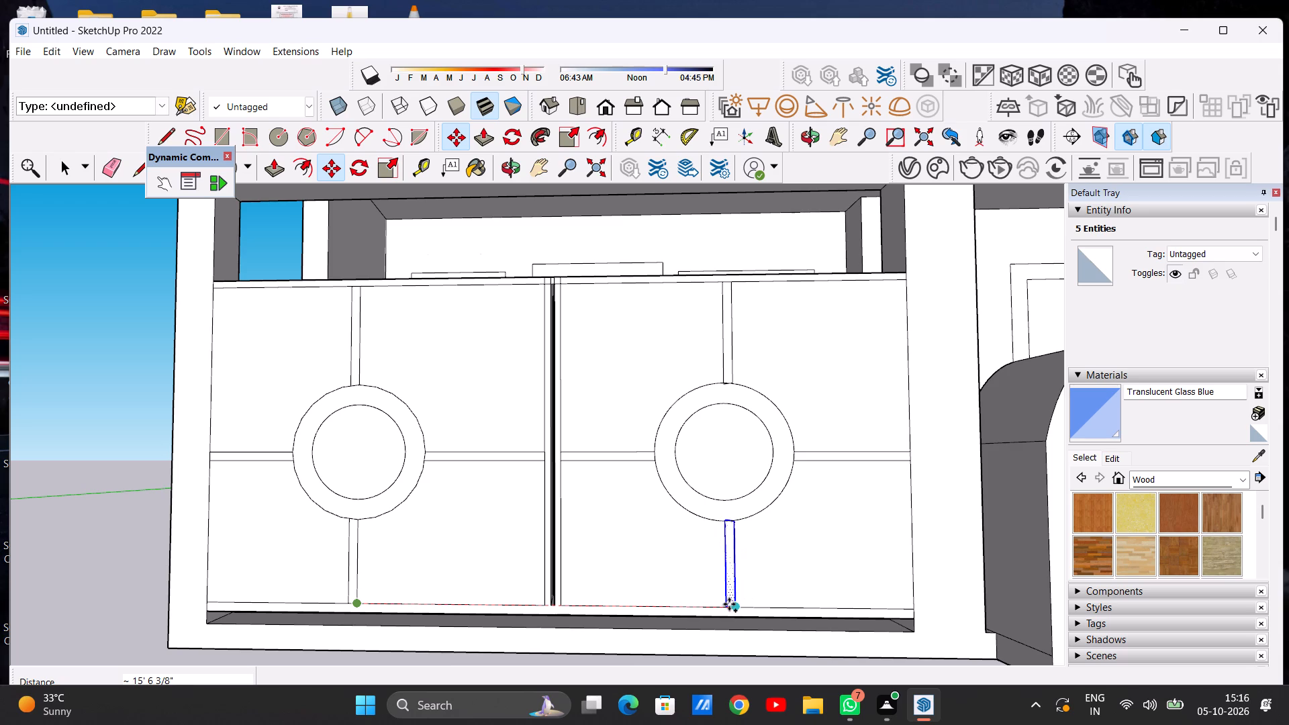
{"action": "left_click", "coordinate": [729, 604]}
{"action": "key", "text": "space"}
{"action": "scroll", "coordinate": [594, 606], "scroll_direction": "down", "scroll_amount": 4}
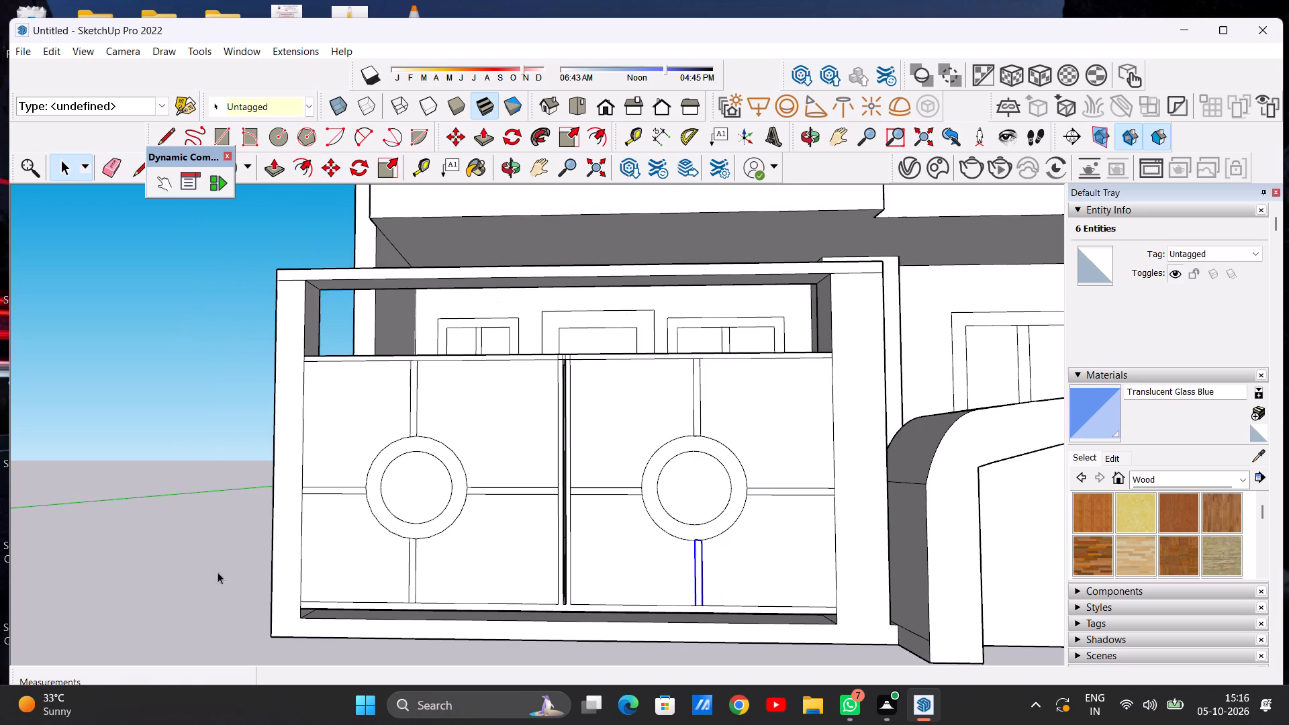
{"action": "left_click", "coordinate": [195, 572]}
Move the right panel's lower vertical strip one strip width toward the gate's centre gap along the bottom edge, then deselect it.
{"action": "scroll", "coordinate": [669, 551], "scroll_direction": "up", "scroll_amount": 11}
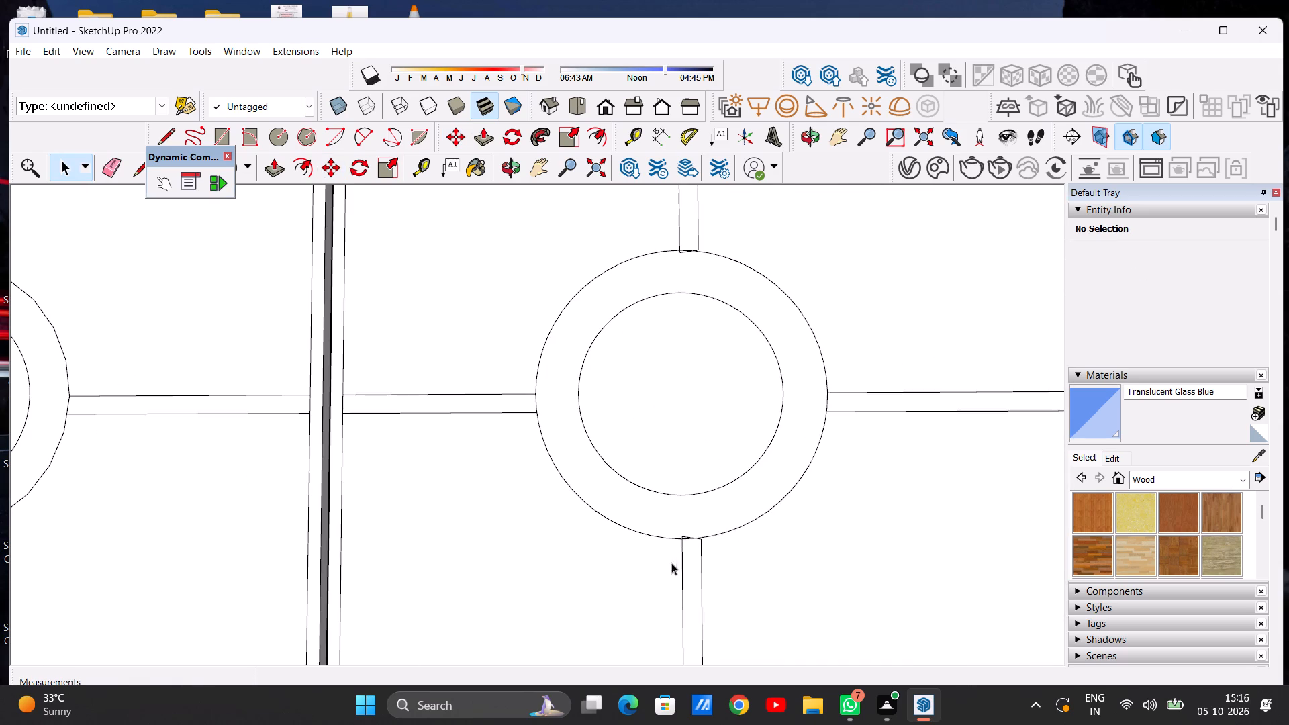
{"action": "scroll", "coordinate": [691, 554], "scroll_direction": "up", "scroll_amount": 6}
{"action": "scroll", "coordinate": [691, 553], "scroll_direction": "down", "scroll_amount": 20}
{"action": "scroll", "coordinate": [691, 553], "scroll_direction": "down", "scroll_amount": 2}
{"action": "scroll", "coordinate": [666, 589], "scroll_direction": "up", "scroll_amount": 7}
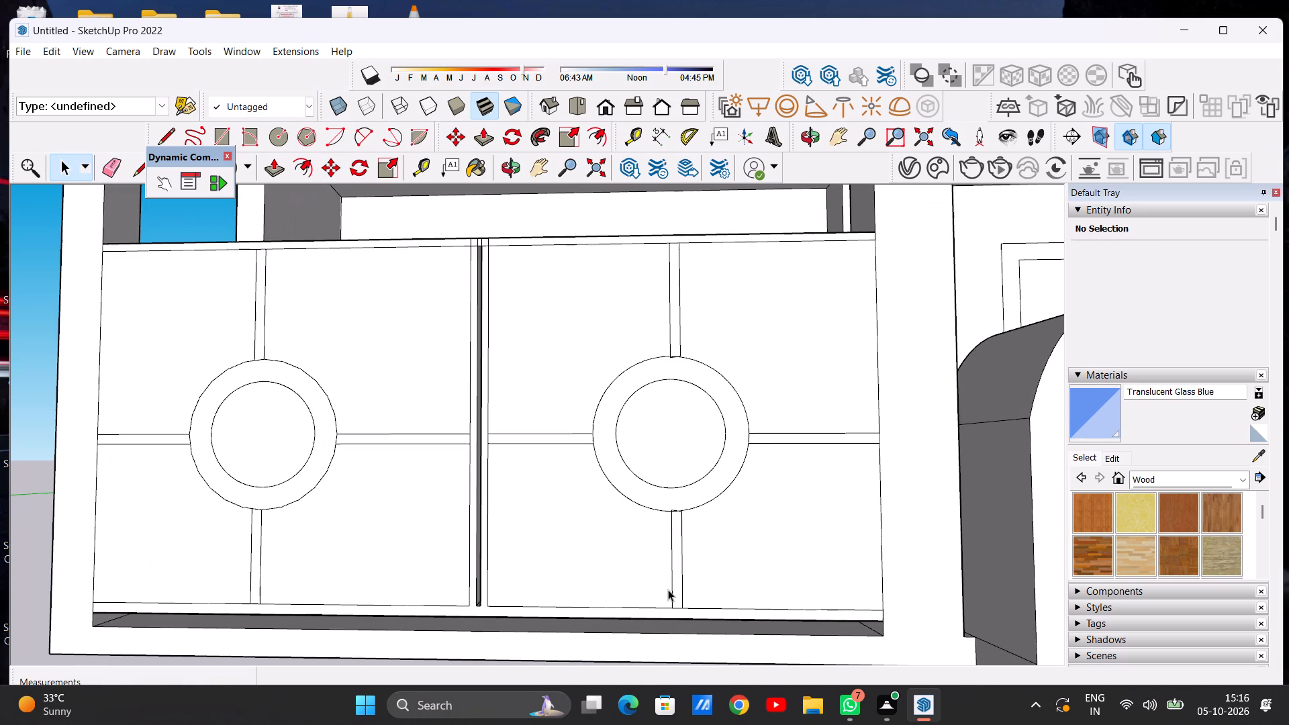
{"action": "left_click", "coordinate": [676, 566]}
{"action": "left_click", "coordinate": [676, 566]}
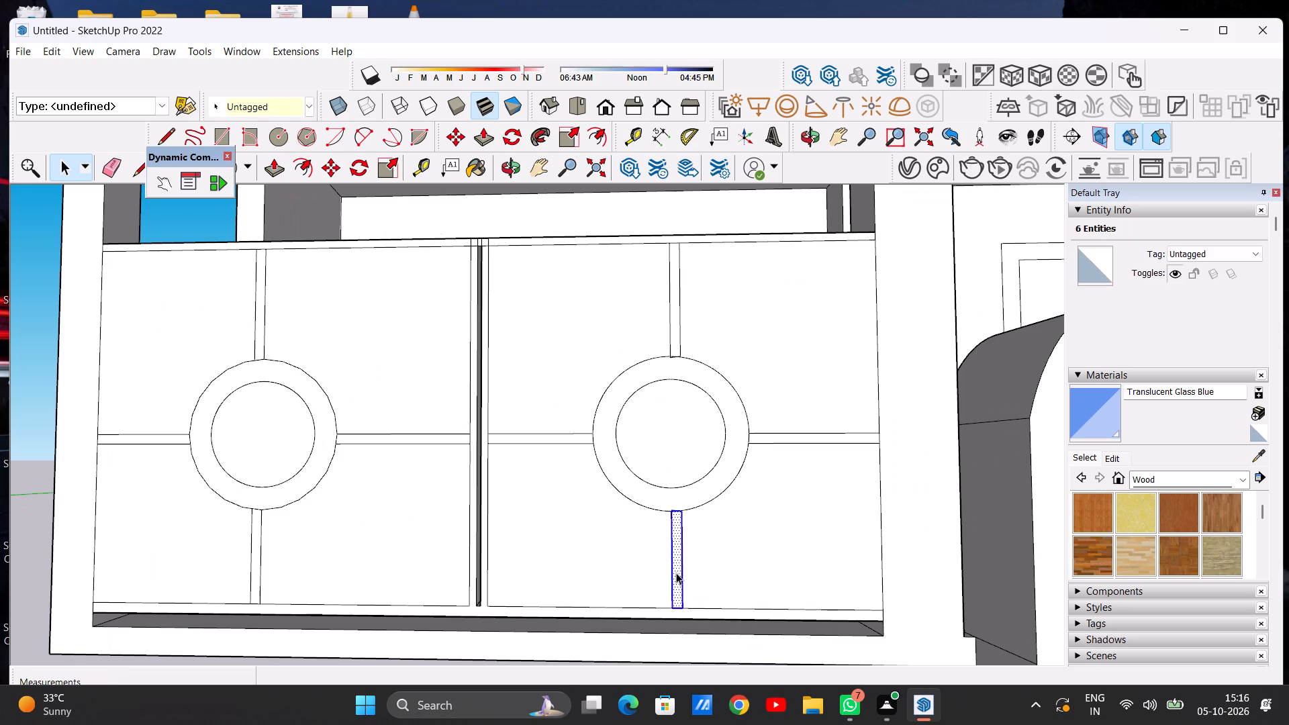
{"action": "key", "text": "m"}
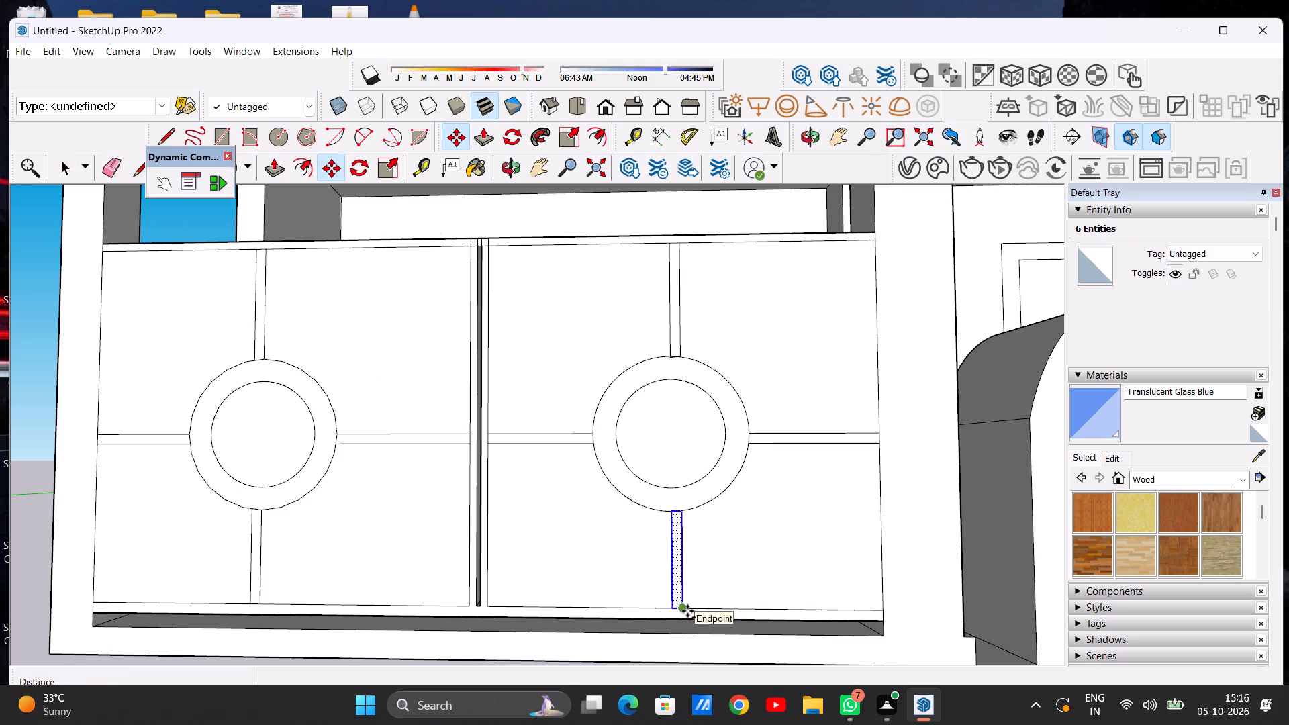
{"action": "left_click", "coordinate": [687, 611]}
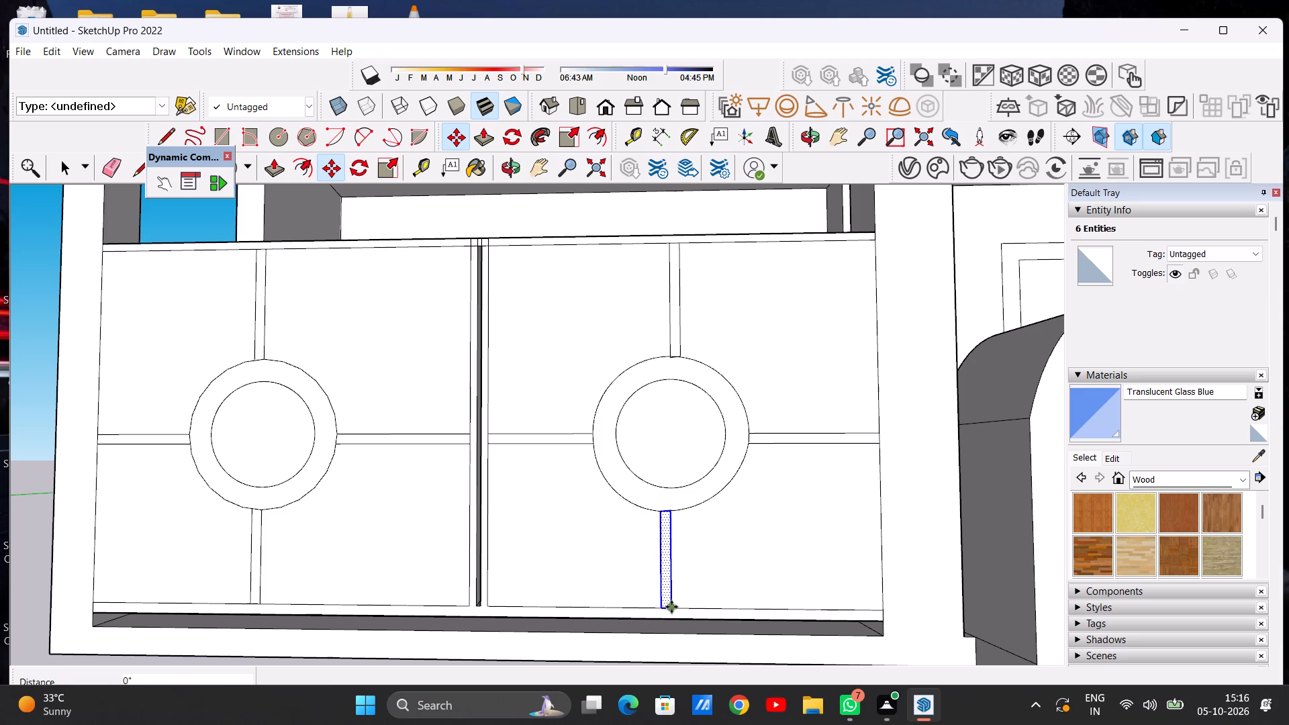
{"action": "left_click", "coordinate": [671, 607]}
{"action": "key", "text": "space"}
{"action": "scroll", "coordinate": [696, 573], "scroll_direction": "down", "scroll_amount": 9}
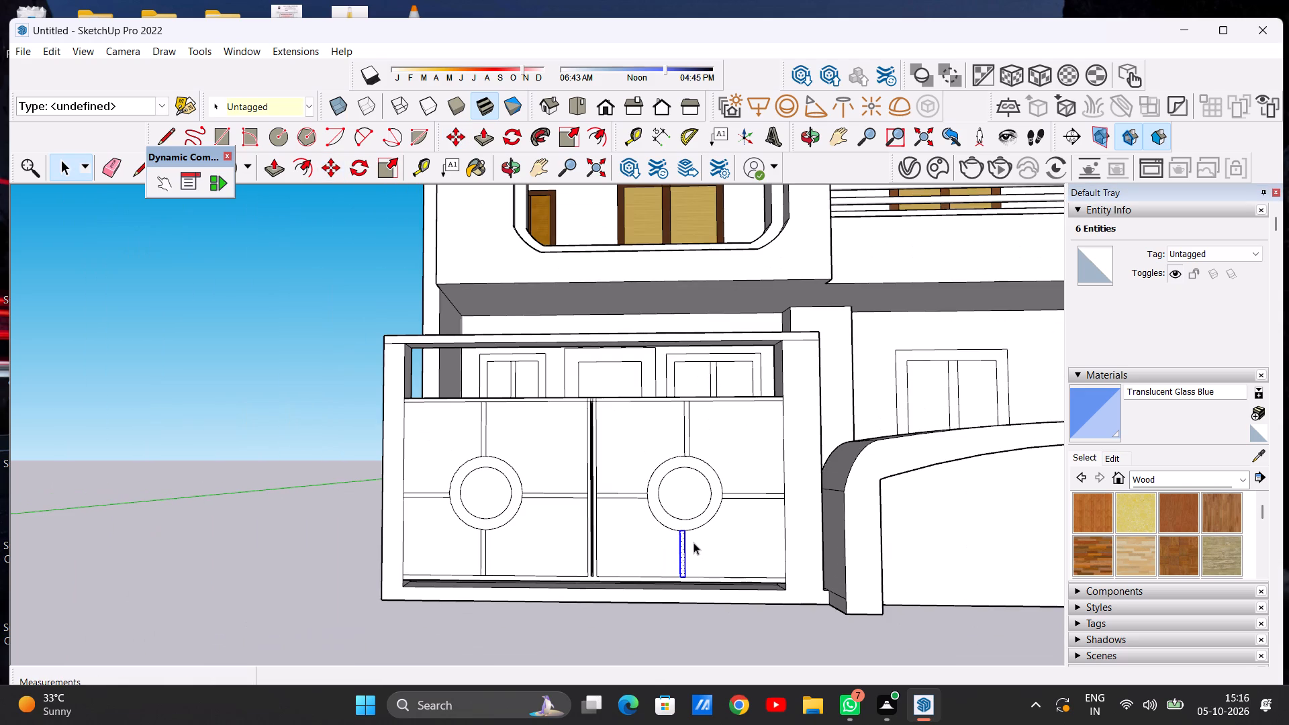
{"action": "left_click", "coordinate": [332, 599]}
{"action": "scroll", "coordinate": [651, 548], "scroll_direction": "down", "scroll_amount": 5}
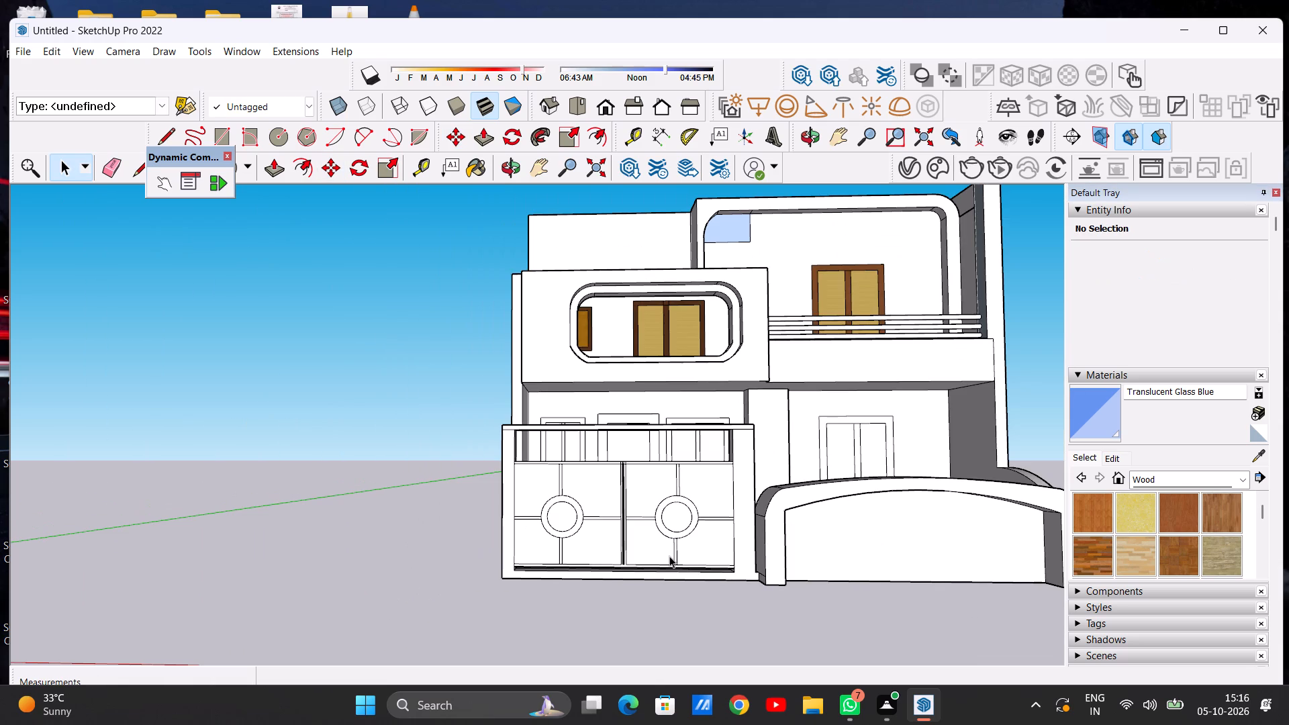
Move the right panel's lower vertical strip half its width away from the centre gap, centring it beneath the ring, then deselect it.
{"action": "scroll", "coordinate": [673, 536], "scroll_direction": "down", "scroll_amount": 4}
{"action": "scroll", "coordinate": [672, 542], "scroll_direction": "up", "scroll_amount": 13}
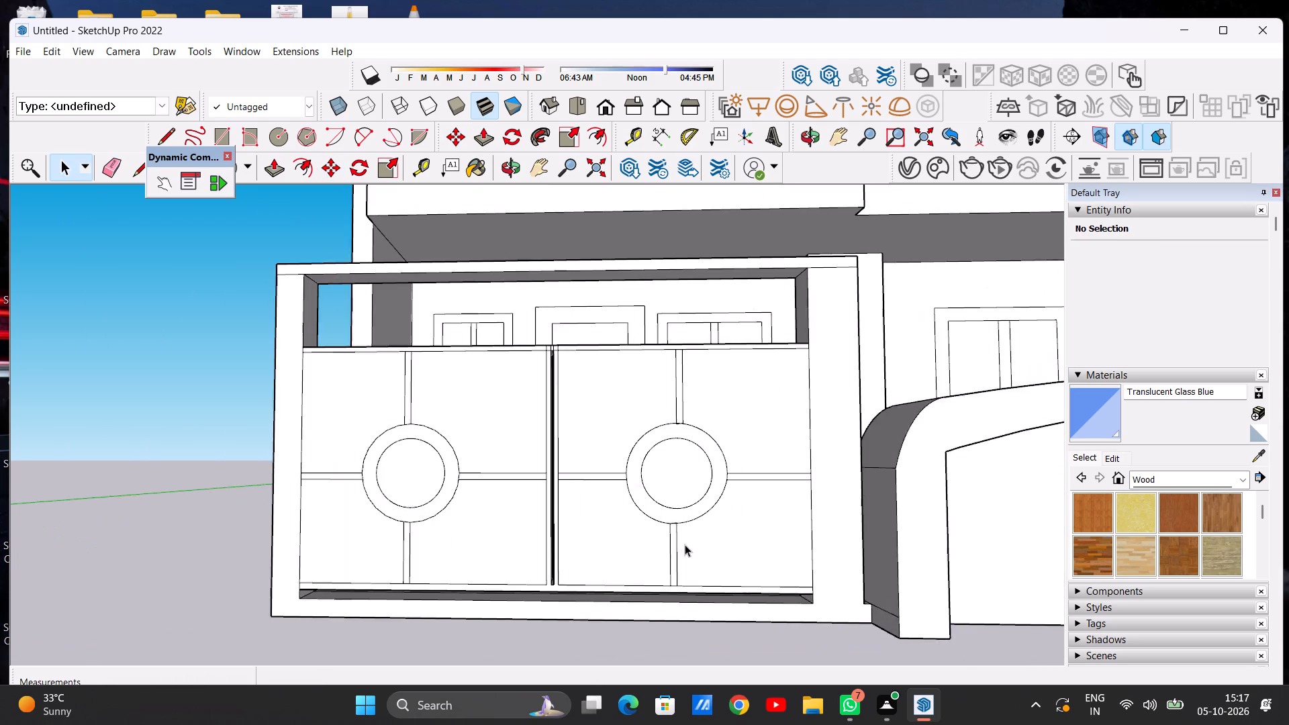
{"action": "scroll", "coordinate": [685, 544], "scroll_direction": "up", "scroll_amount": 3}
{"action": "scroll", "coordinate": [685, 544], "scroll_direction": "down", "scroll_amount": 7}
{"action": "scroll", "coordinate": [685, 544], "scroll_direction": "up", "scroll_amount": 6}
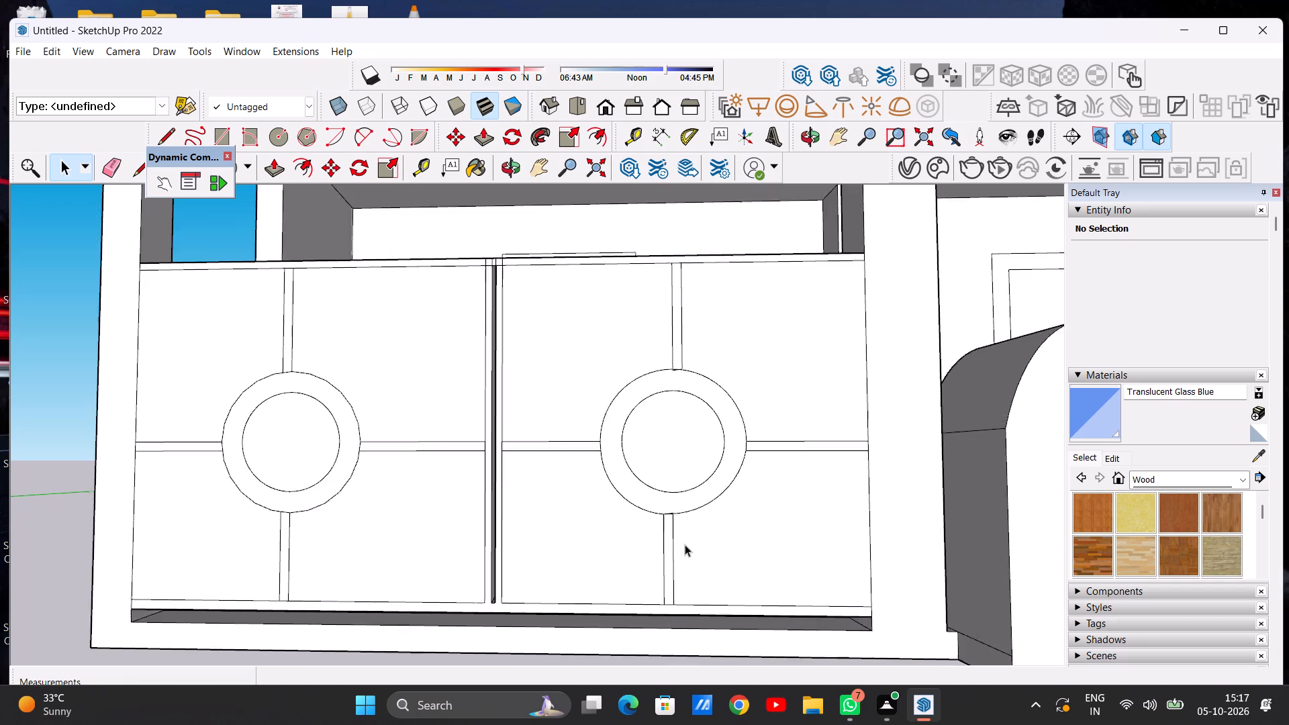
{"action": "scroll", "coordinate": [685, 544], "scroll_direction": "up", "scroll_amount": 7}
{"action": "left_click", "coordinate": [647, 573]}
{"action": "left_click", "coordinate": [647, 573]}
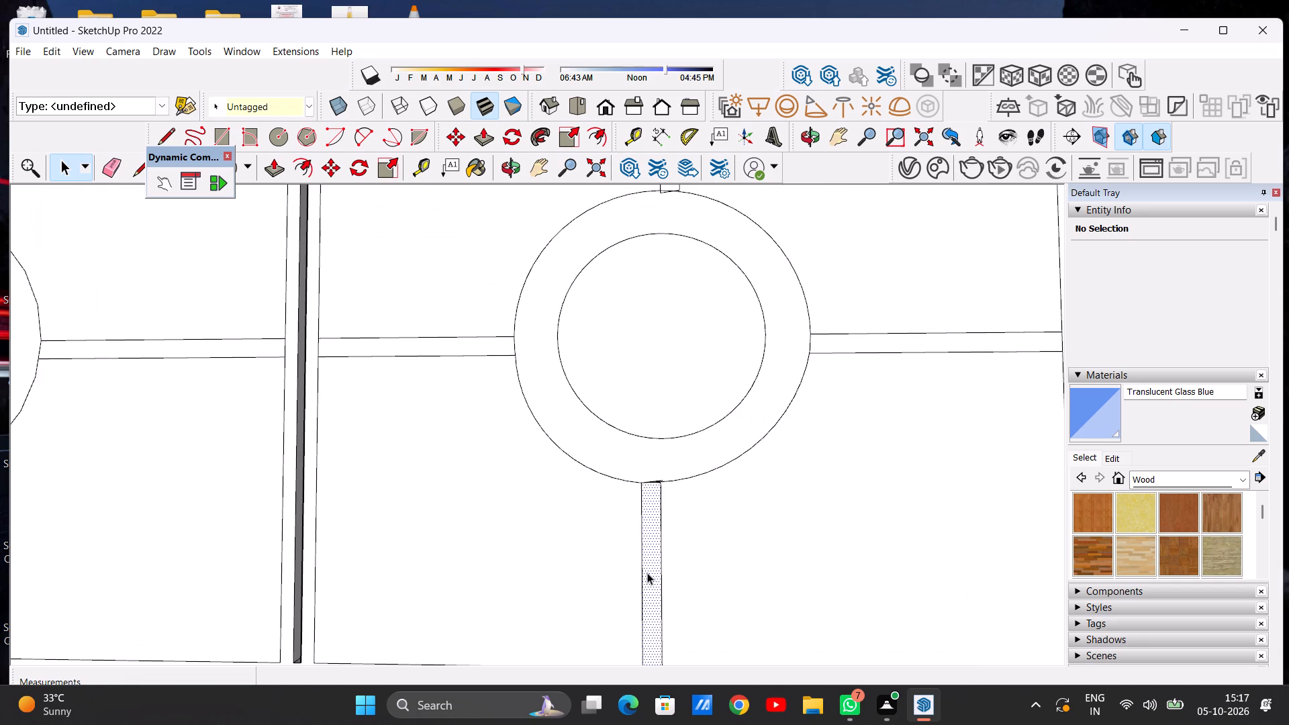
{"action": "key", "text": "m"}
{"action": "scroll", "coordinate": [647, 573], "scroll_direction": "down", "scroll_amount": 12}
{"action": "scroll", "coordinate": [668, 618], "scroll_direction": "up", "scroll_amount": 11}
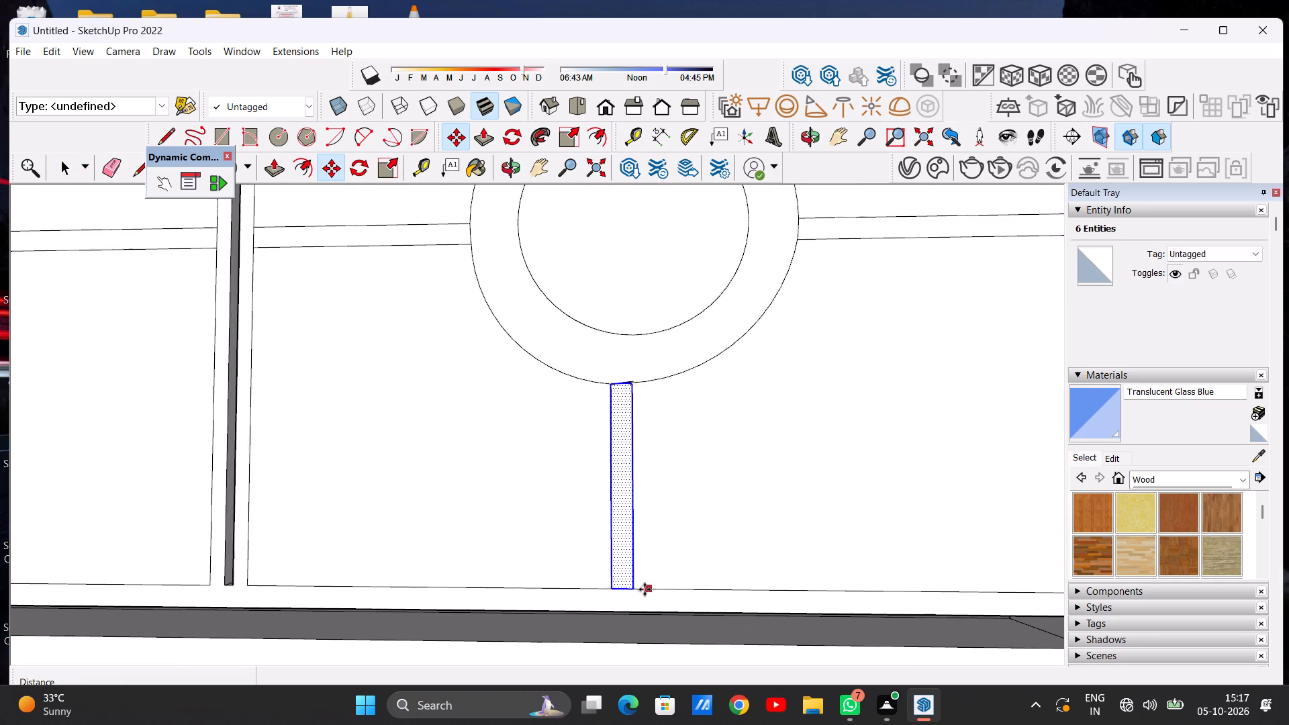
{"action": "scroll", "coordinate": [644, 589], "scroll_direction": "up", "scroll_amount": 8}
{"action": "left_click", "coordinate": [626, 590]}
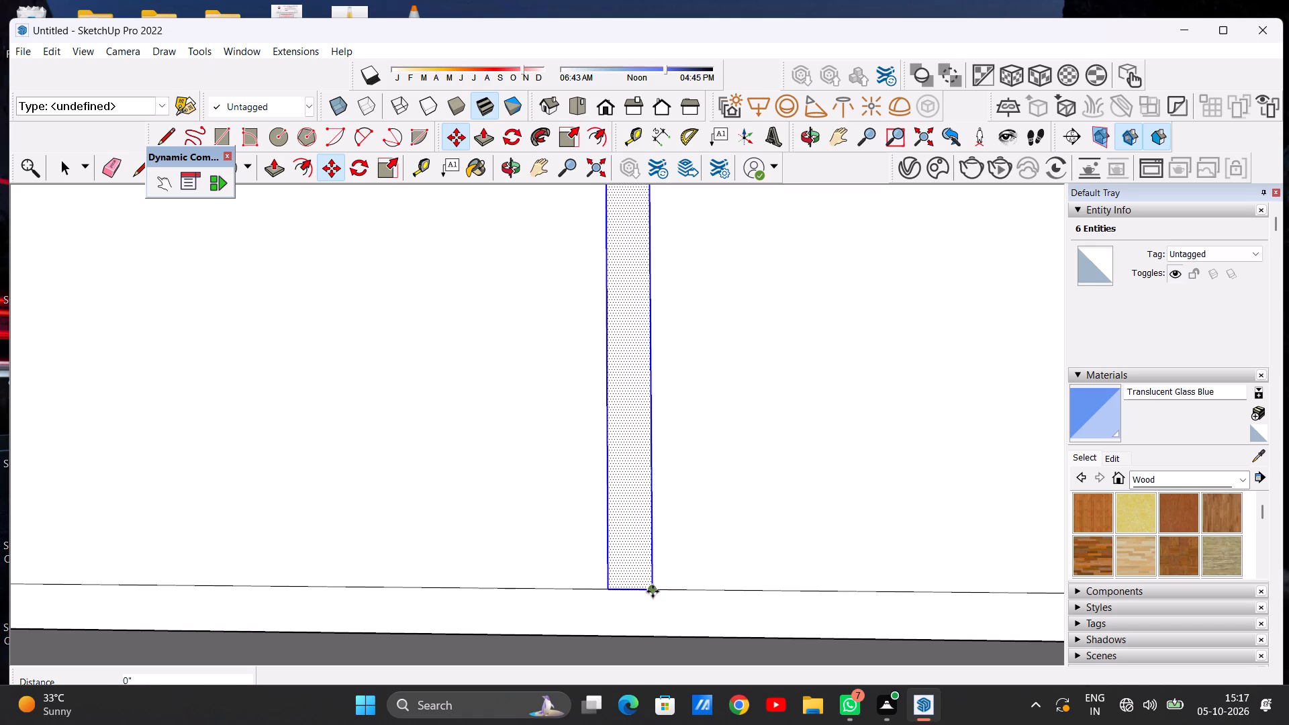
{"action": "scroll", "coordinate": [653, 591], "scroll_direction": "down", "scroll_amount": 6}
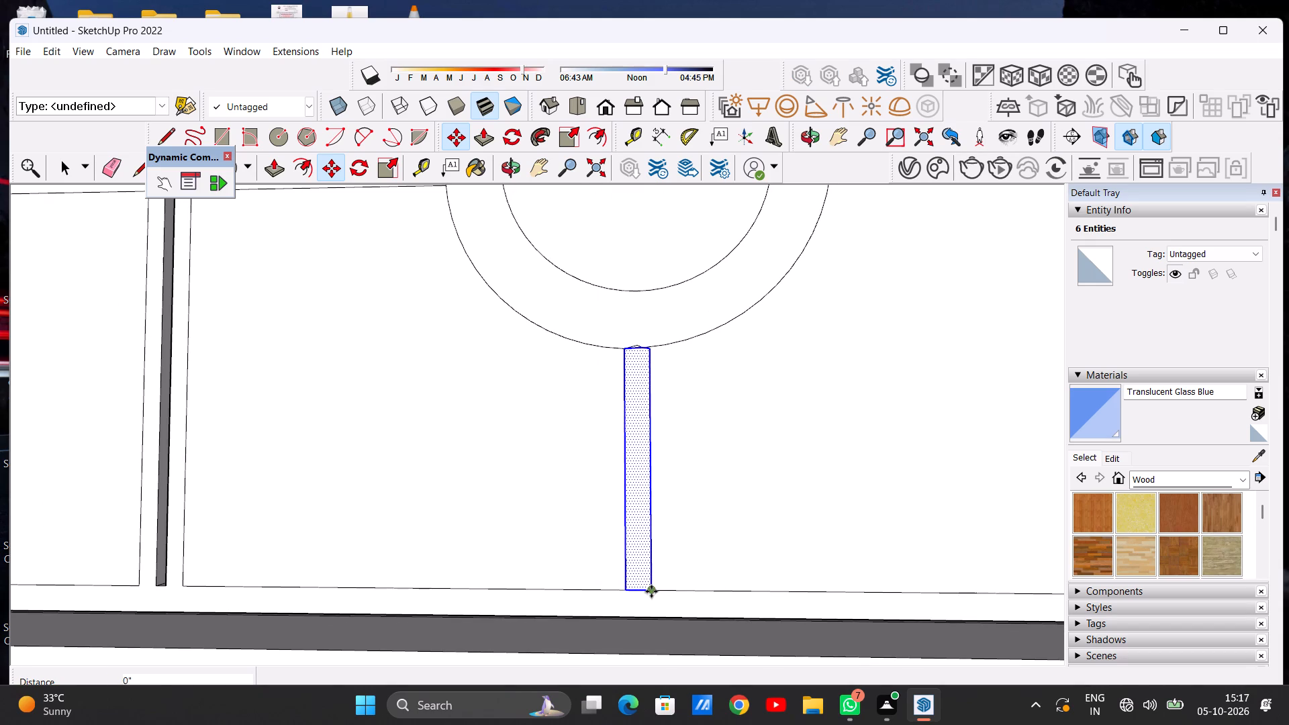
{"action": "scroll", "coordinate": [651, 591], "scroll_direction": "down", "scroll_amount": 7}
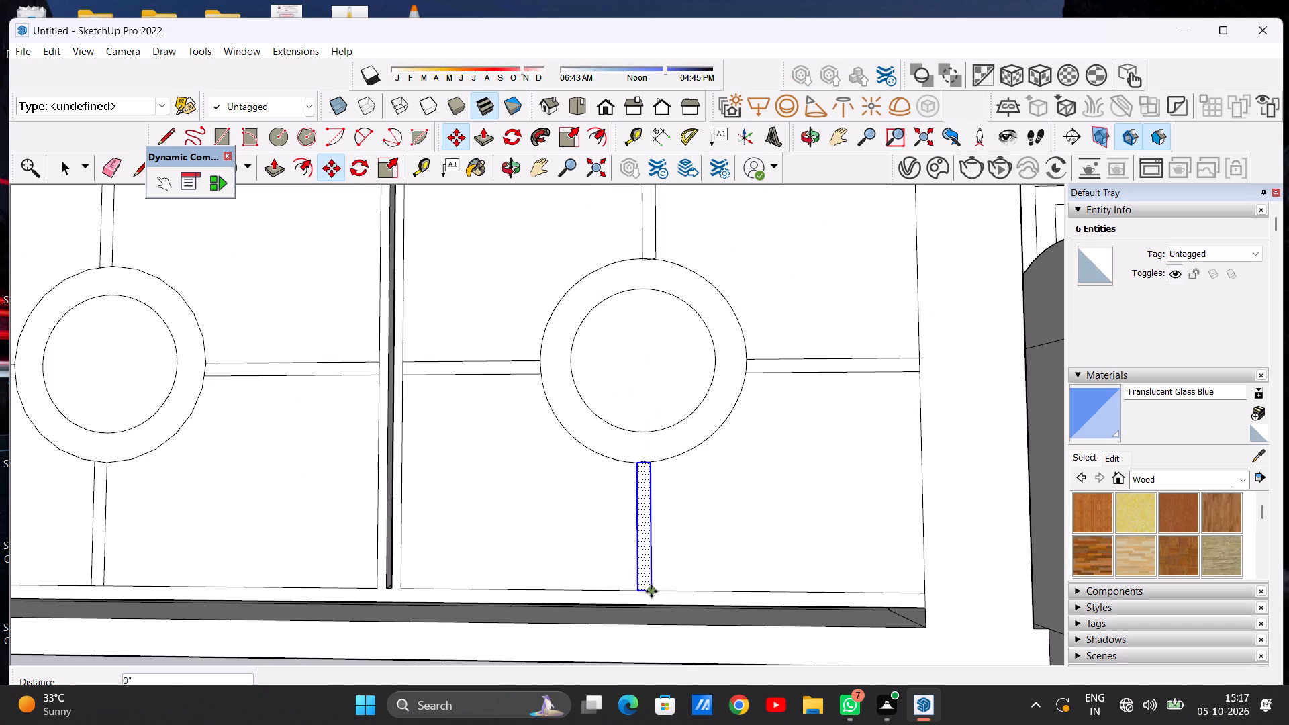
{"action": "left_click", "coordinate": [651, 591]}
{"action": "key", "text": "space"}
{"action": "scroll", "coordinate": [651, 591], "scroll_direction": "down", "scroll_amount": 11}
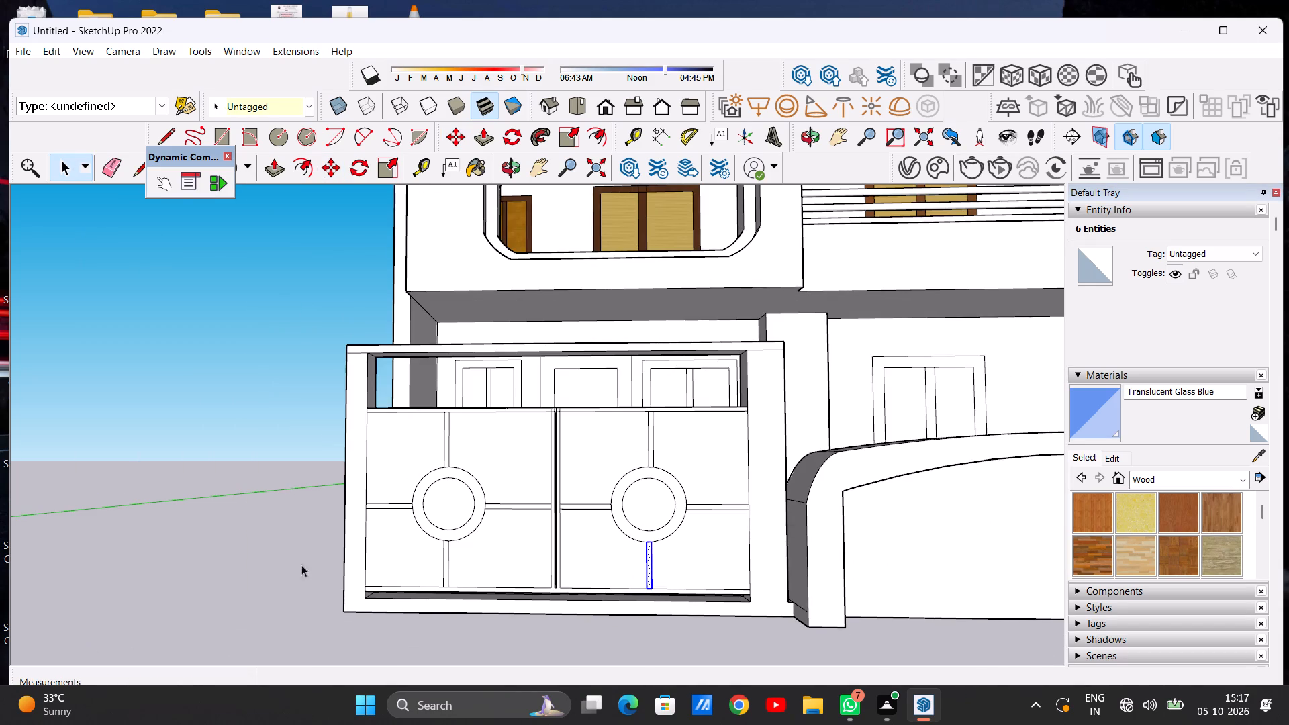
{"action": "left_click", "coordinate": [260, 568]}
Erase the two slanted lines peaking into the right panel's ring at the top of its lower vertical strip.
{"action": "scroll", "coordinate": [681, 562], "scroll_direction": "up", "scroll_amount": 20}
{"action": "scroll", "coordinate": [622, 538], "scroll_direction": "up", "scroll_amount": 20}
{"action": "scroll", "coordinate": [622, 538], "scroll_direction": "up", "scroll_amount": 1}
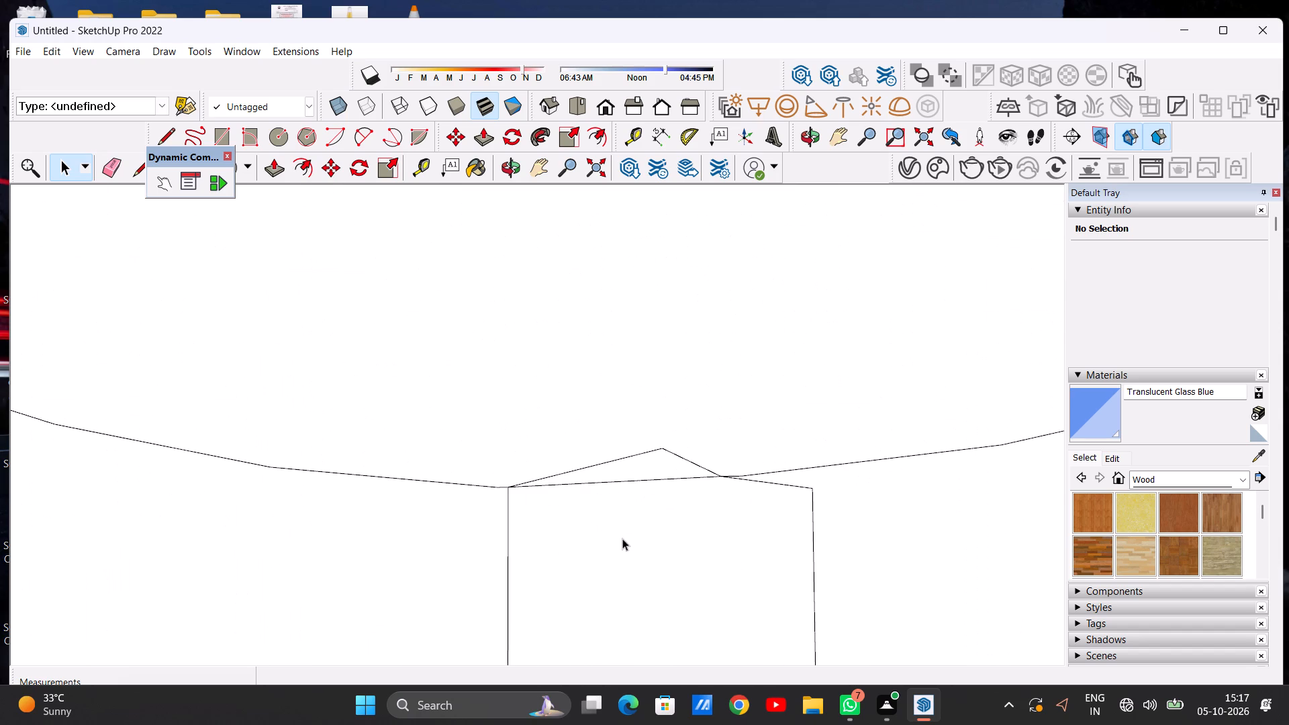
{"action": "key", "text": "e"}
{"action": "left_click_drag", "start_coordinate": [629, 446], "coordinate": [649, 462]}
{"action": "left_click_drag", "start_coordinate": [695, 450], "coordinate": [681, 465]}
{"action": "scroll", "coordinate": [770, 531], "scroll_direction": "down", "scroll_amount": 20}
{"action": "scroll", "coordinate": [770, 531], "scroll_direction": "down", "scroll_amount": 15}
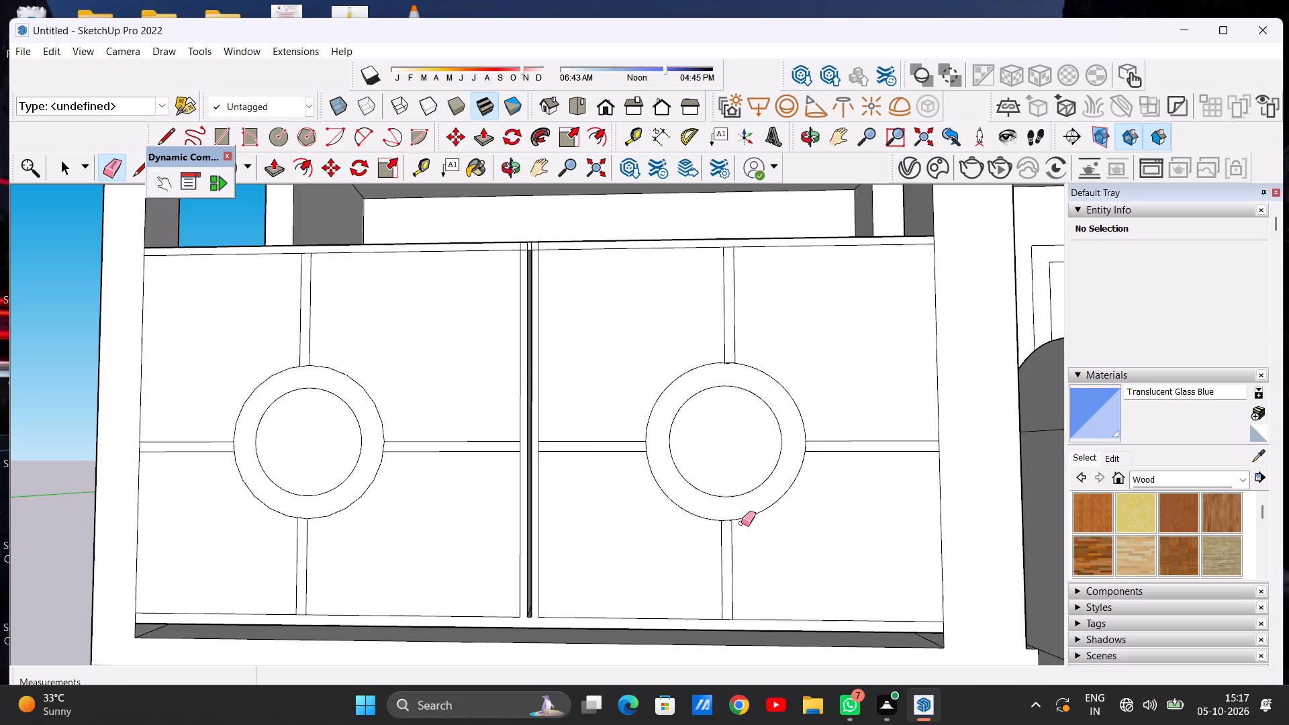
Erase the left panel's ring segment crossing the top end of its lower vertical strip.
{"action": "scroll", "coordinate": [741, 523], "scroll_direction": "down", "scroll_amount": 9}
{"action": "scroll", "coordinate": [497, 534], "scroll_direction": "up", "scroll_amount": 20}
{"action": "scroll", "coordinate": [497, 534], "scroll_direction": "up", "scroll_amount": 1}
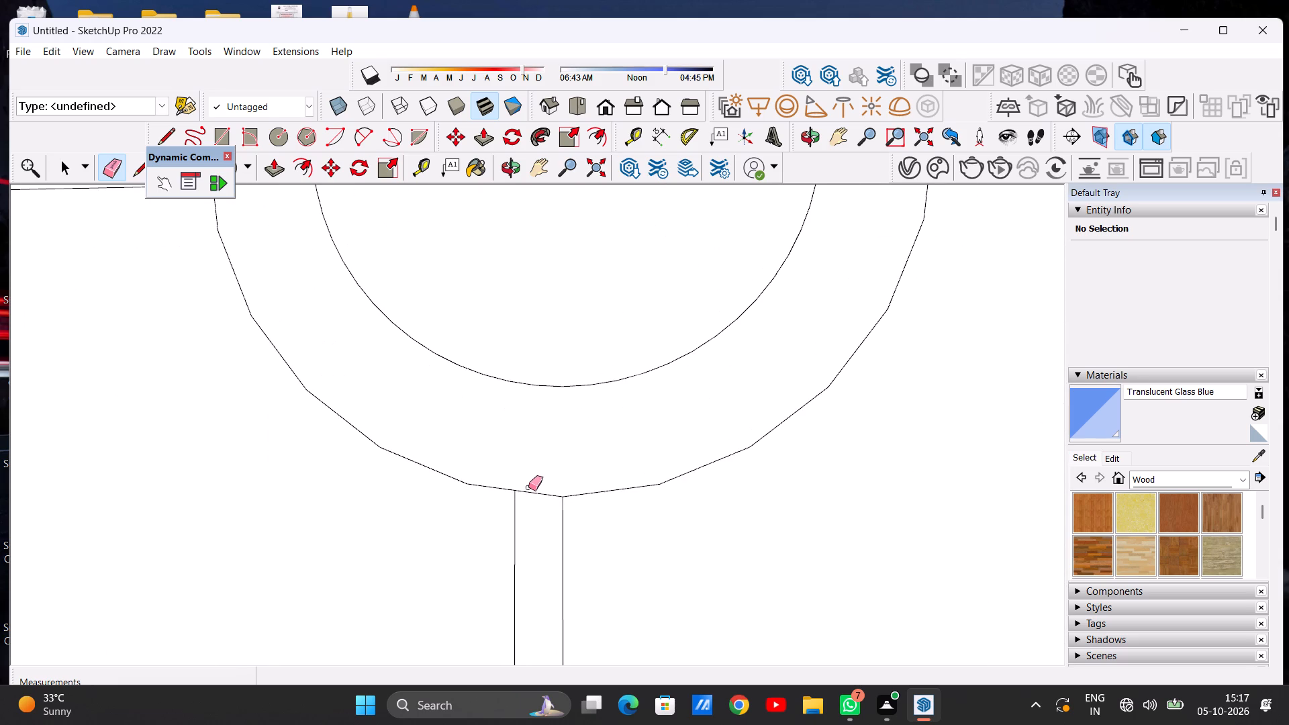
{"action": "left_click_drag", "start_coordinate": [531, 481], "coordinate": [531, 514]}
{"action": "scroll", "coordinate": [527, 529], "scroll_direction": "down", "scroll_amount": 20}
{"action": "scroll", "coordinate": [527, 529], "scroll_direction": "down", "scroll_amount": 1}
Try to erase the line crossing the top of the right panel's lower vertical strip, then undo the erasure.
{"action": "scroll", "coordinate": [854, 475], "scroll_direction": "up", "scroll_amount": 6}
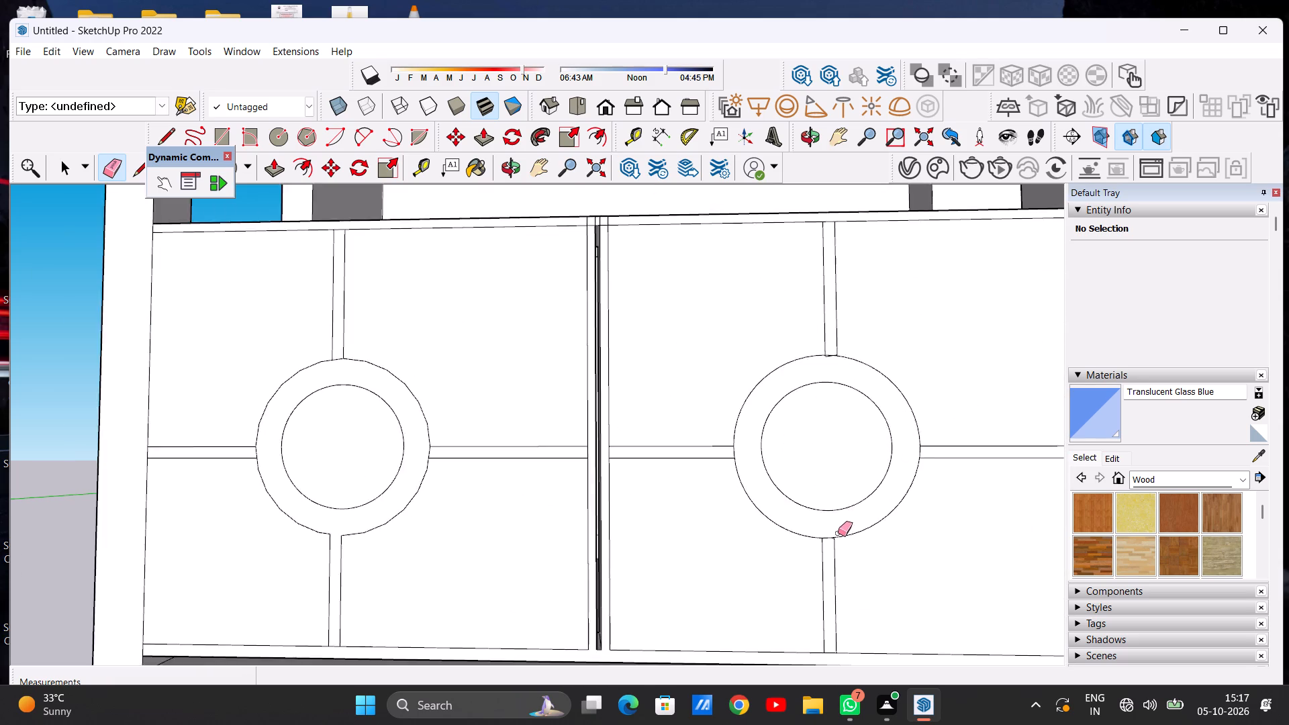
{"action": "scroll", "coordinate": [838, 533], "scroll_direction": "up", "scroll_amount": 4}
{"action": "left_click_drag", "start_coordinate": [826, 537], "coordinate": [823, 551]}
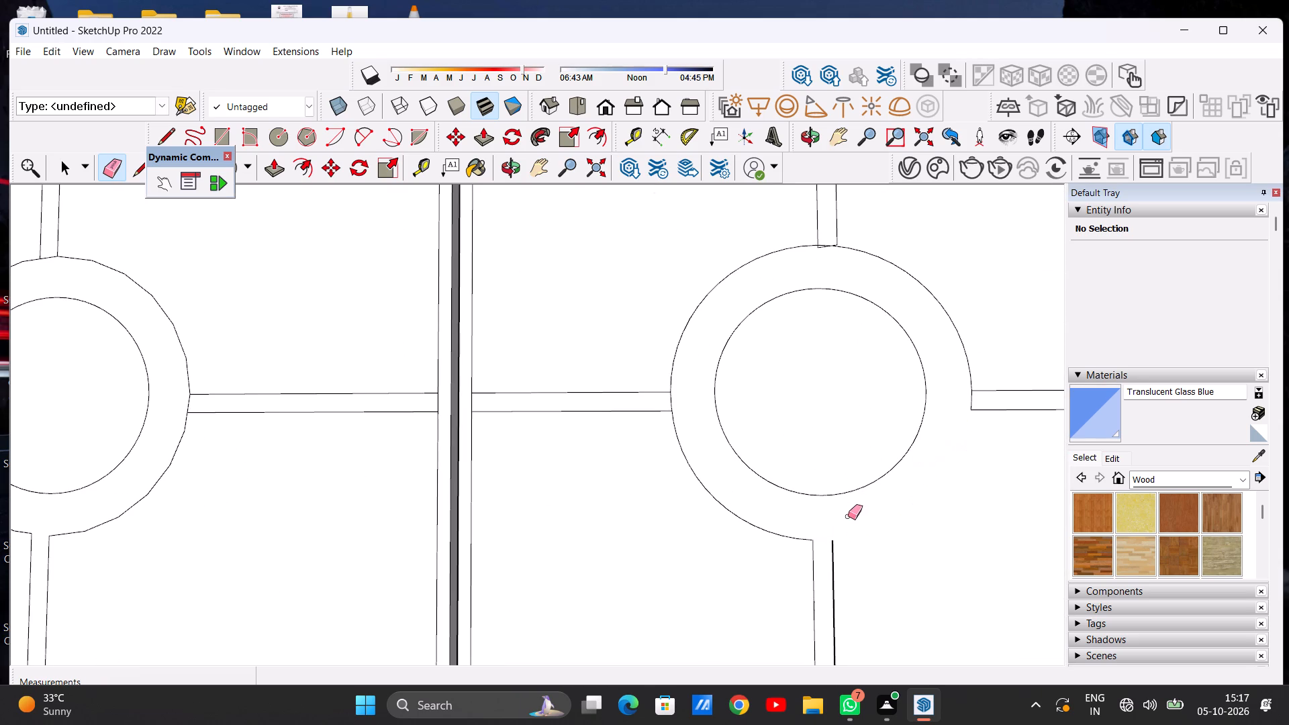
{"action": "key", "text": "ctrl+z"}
Erase the ring segment and the short slanted end line closing the top of the right panel's lower vertical strip.
{"action": "scroll", "coordinate": [807, 567], "scroll_direction": "up", "scroll_amount": 9}
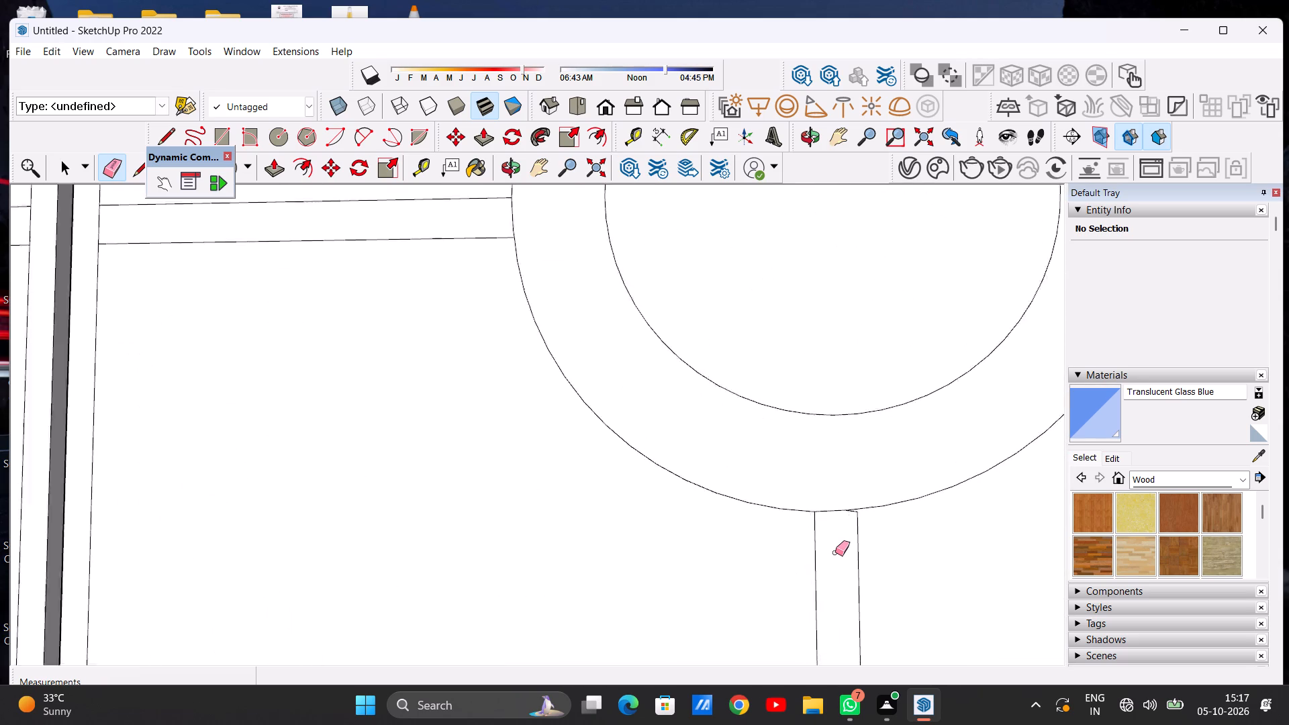
{"action": "scroll", "coordinate": [835, 552], "scroll_direction": "up", "scroll_amount": 15}
{"action": "scroll", "coordinate": [835, 552], "scroll_direction": "down", "scroll_amount": 4}
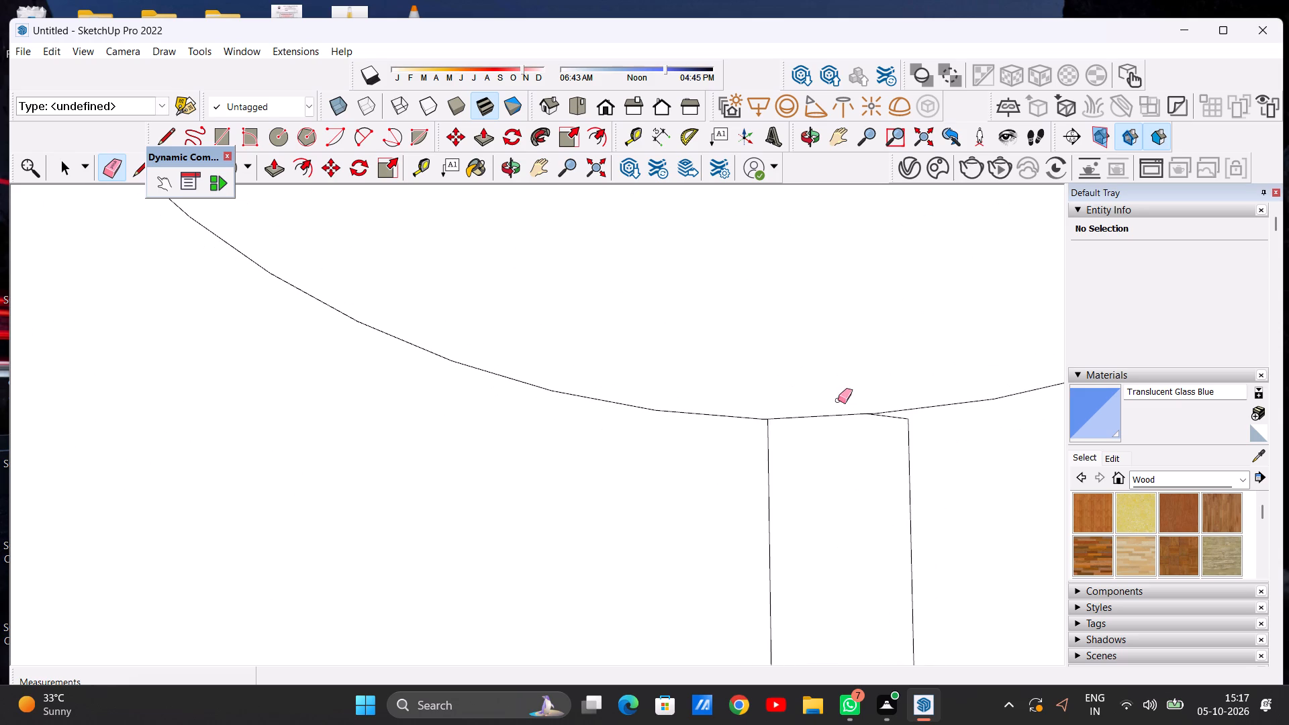
{"action": "left_click_drag", "start_coordinate": [836, 416], "coordinate": [836, 427]}
{"action": "scroll", "coordinate": [847, 472], "scroll_direction": "up", "scroll_amount": 5}
{"action": "scroll", "coordinate": [846, 478], "scroll_direction": "down", "scroll_amount": 10}
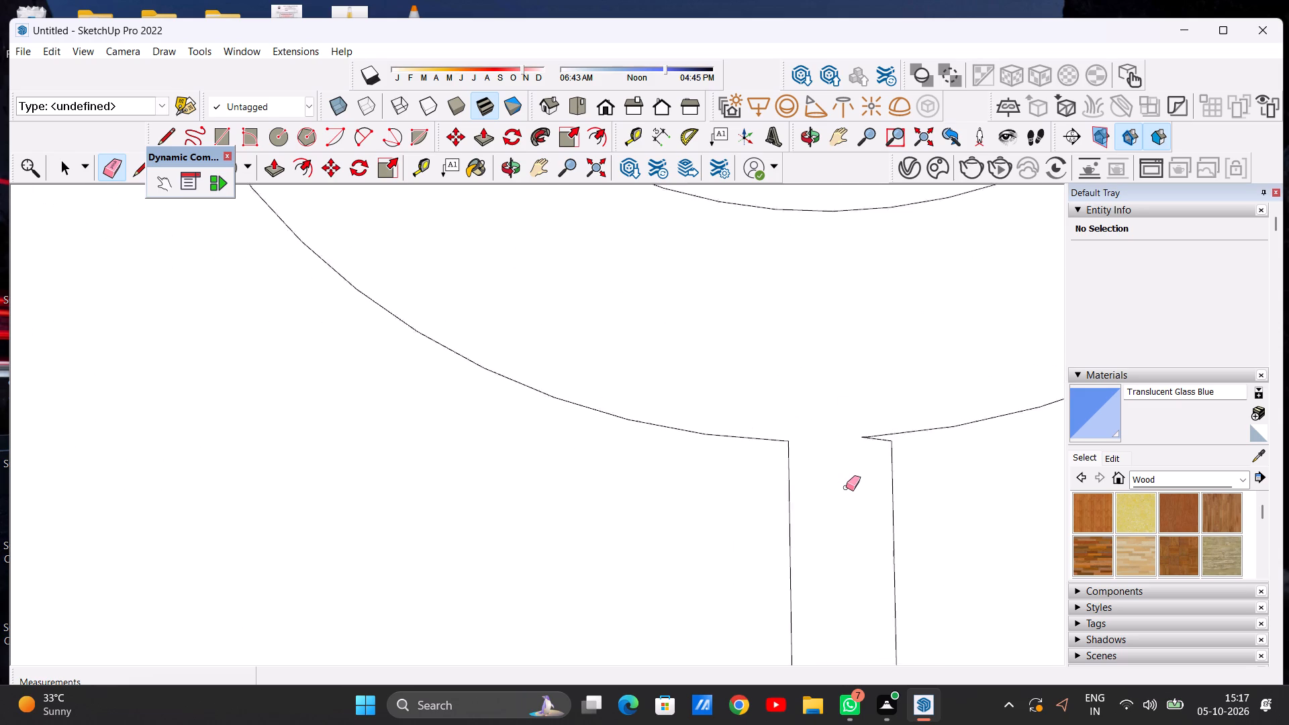
{"action": "scroll", "coordinate": [846, 487], "scroll_direction": "down", "scroll_amount": 9}
{"action": "scroll", "coordinate": [874, 471], "scroll_direction": "up", "scroll_amount": 16}
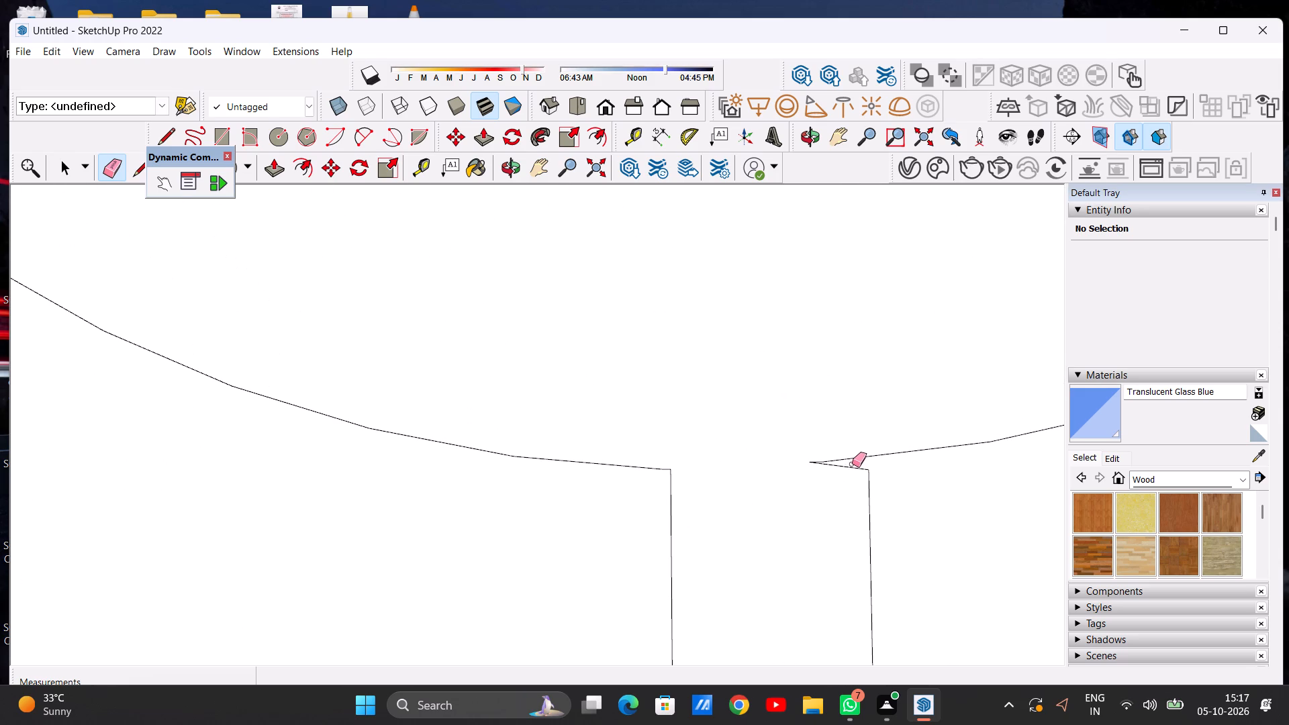
{"action": "left_click_drag", "start_coordinate": [852, 464], "coordinate": [844, 481]}
{"action": "scroll", "coordinate": [834, 501], "scroll_direction": "down", "scroll_amount": 20}
{"action": "scroll", "coordinate": [834, 501], "scroll_direction": "down", "scroll_amount": 6}
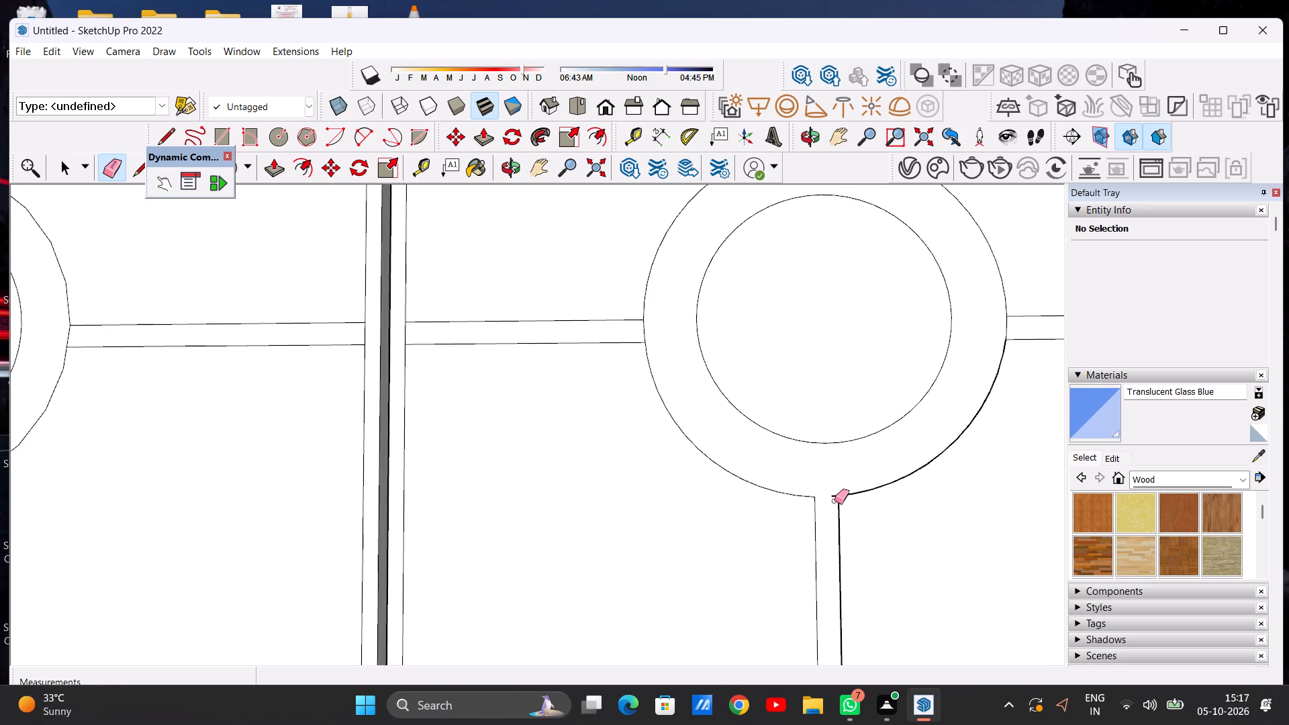
Draw a line about 5/16" long extending the right edge of the right panel's lower vertical strip up to the ring.
{"action": "scroll", "coordinate": [837, 501], "scroll_direction": "up", "scroll_amount": 19}
{"action": "key", "text": "l"}
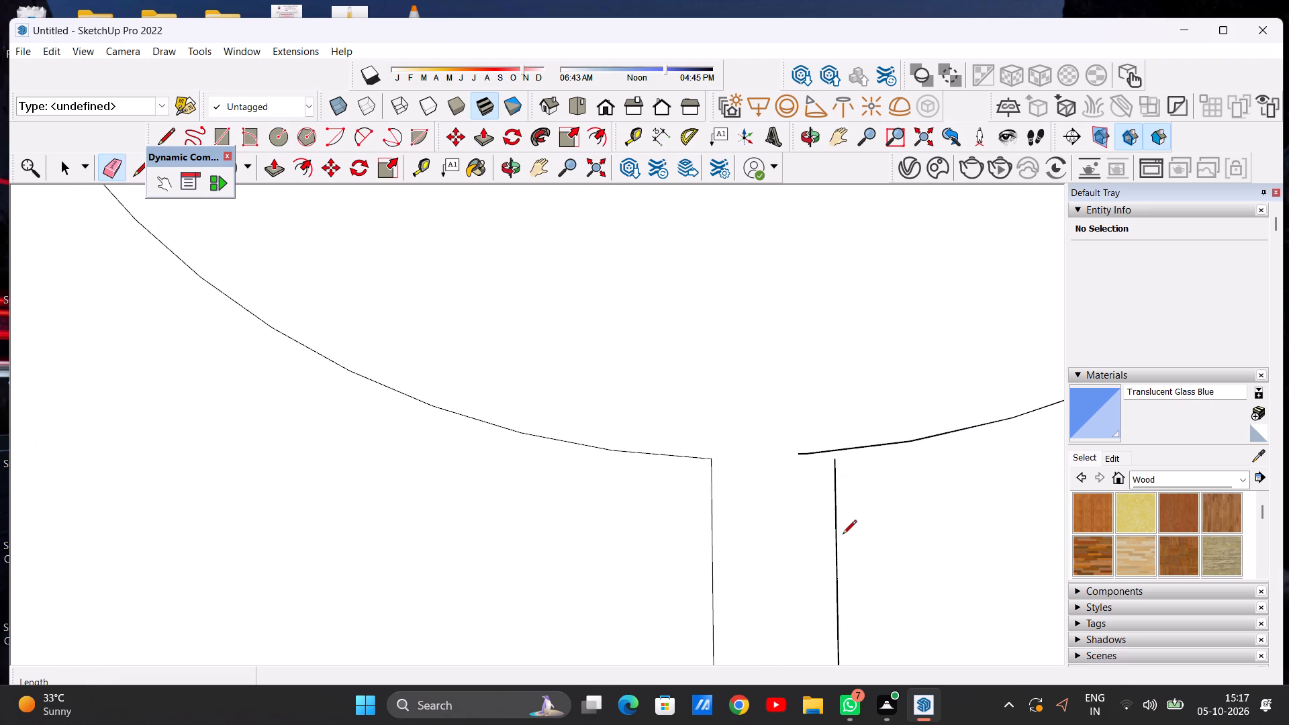
{"action": "left_click", "coordinate": [833, 465]}
{"action": "scroll", "coordinate": [832, 450], "scroll_direction": "up", "scroll_amount": 7}
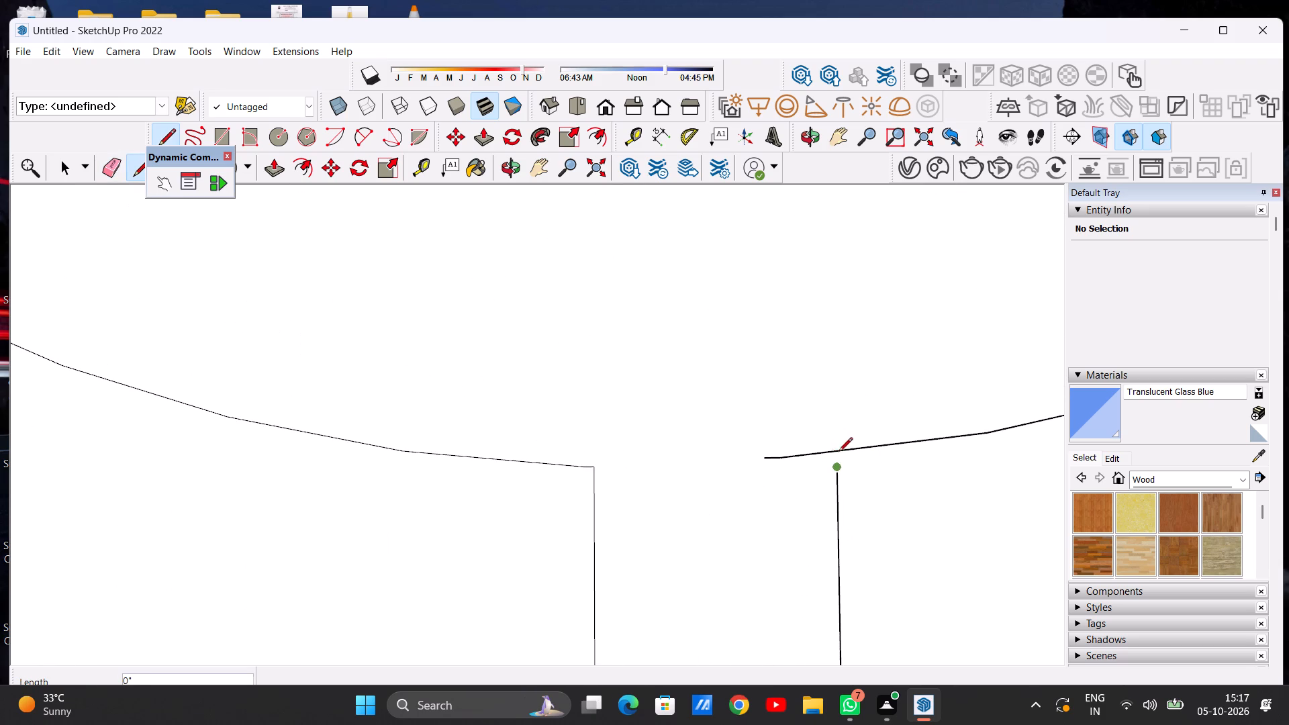
{"action": "left_click", "coordinate": [836, 448]}
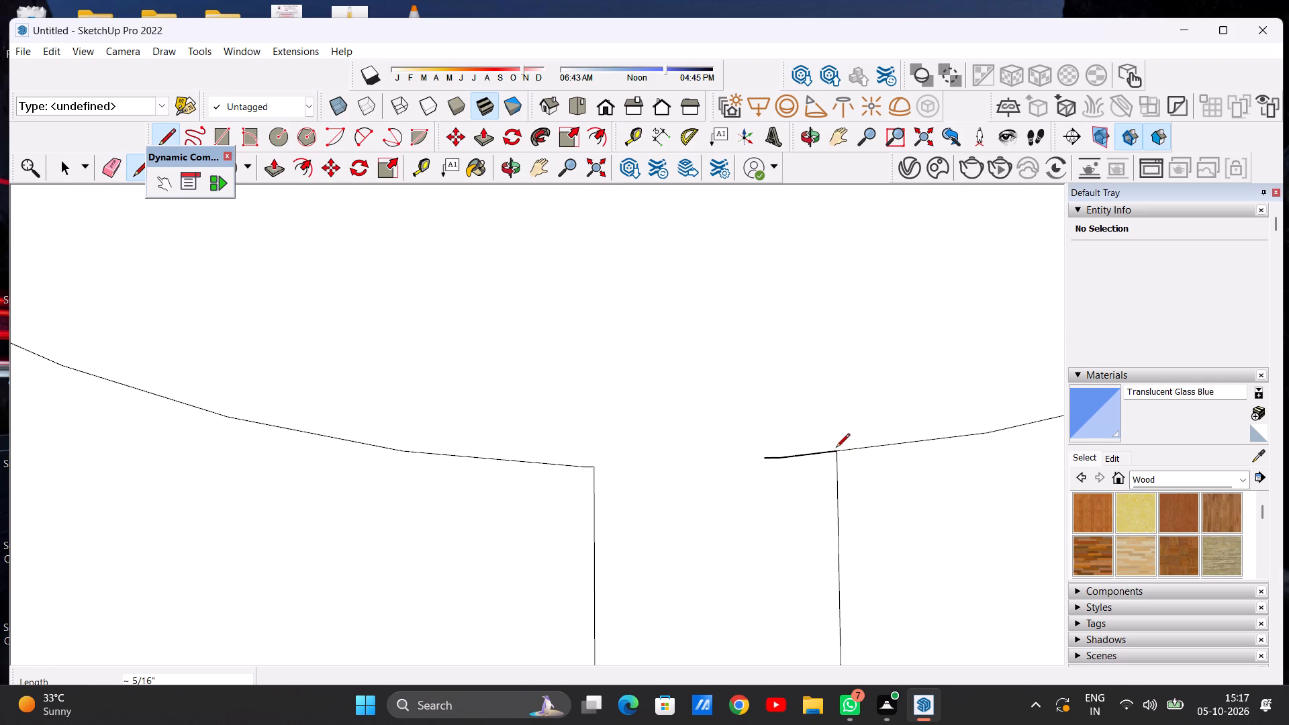
{"action": "key", "text": "space"}
Erase the leftover piece of ring outline overhanging the top of the right panel's lower vertical strip.
{"action": "key", "text": "e"}
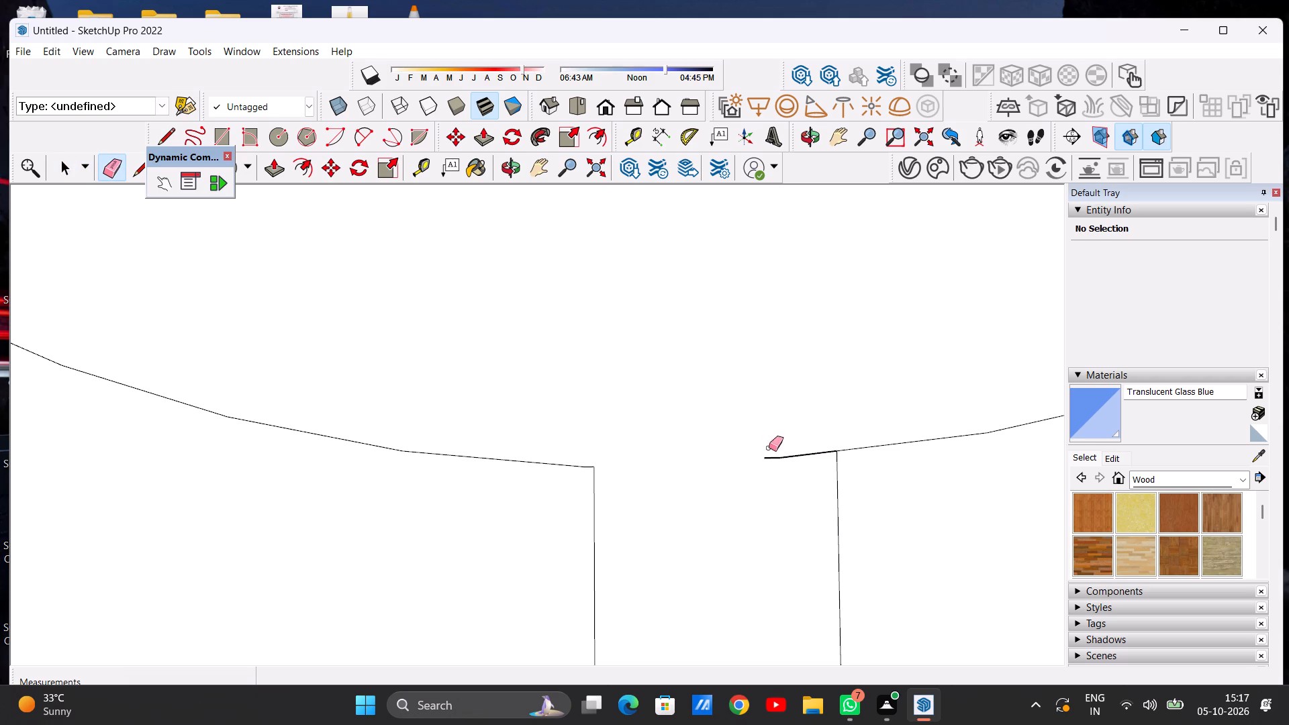
{"action": "left_click_drag", "start_coordinate": [789, 451], "coordinate": [786, 485]}
{"action": "key", "text": "space"}
{"action": "scroll", "coordinate": [776, 505], "scroll_direction": "down", "scroll_amount": 15}
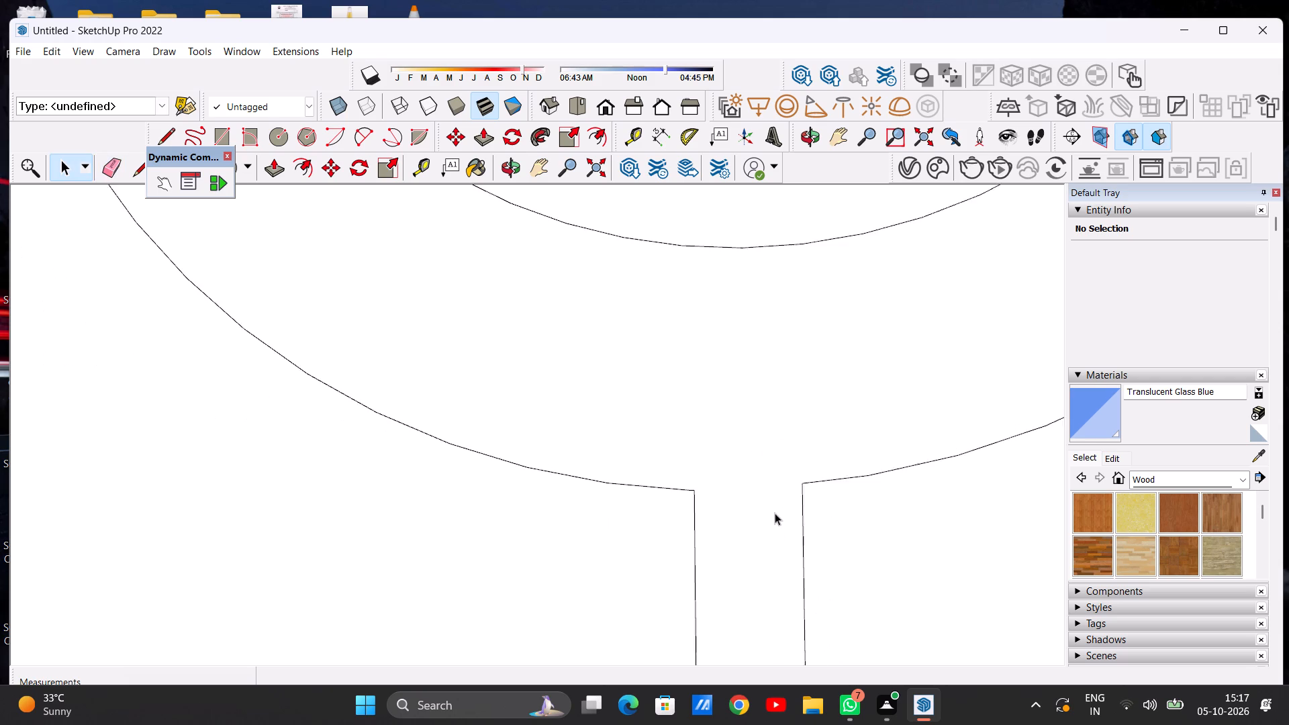
Erase the ring segment crossing the end of the right panel's outer horizontal strip.
{"action": "scroll", "coordinate": [775, 513], "scroll_direction": "down", "scroll_amount": 20}
{"action": "scroll", "coordinate": [775, 513], "scroll_direction": "down", "scroll_amount": 12}
{"action": "scroll", "coordinate": [883, 393], "scroll_direction": "up", "scroll_amount": 6}
{"action": "scroll", "coordinate": [816, 480], "scroll_direction": "up", "scroll_amount": 7}
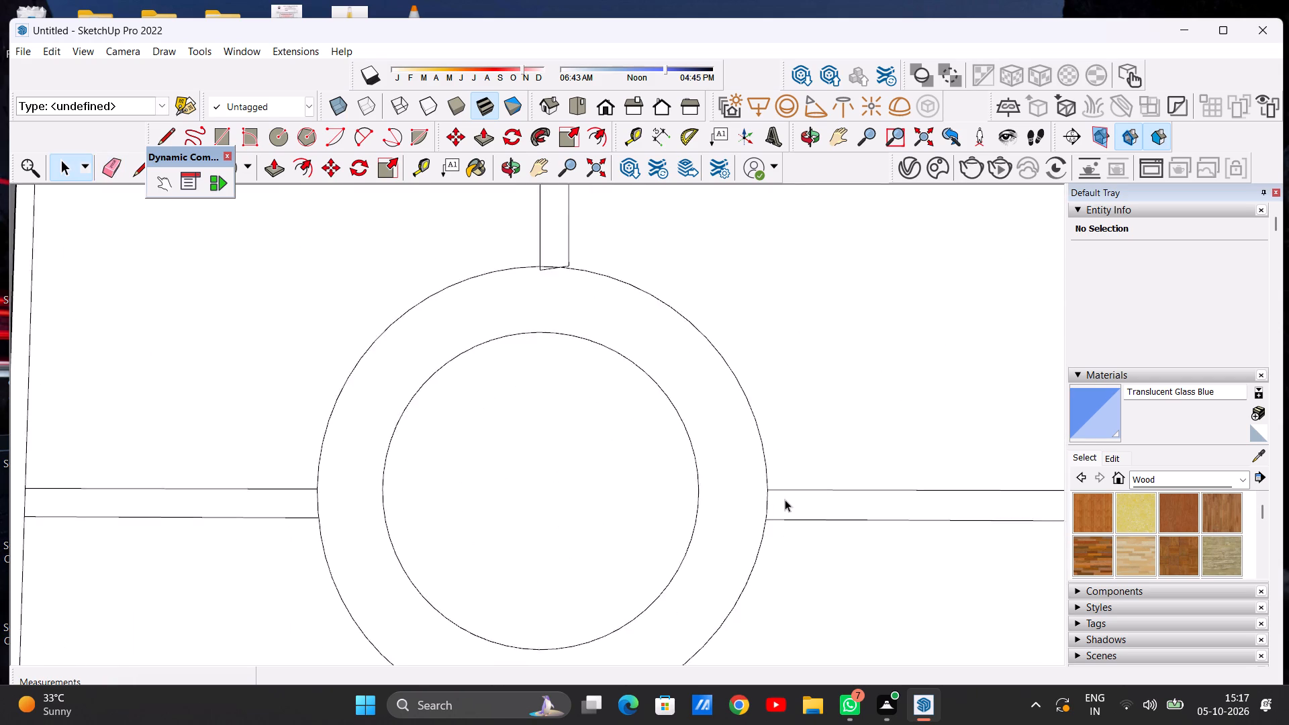
{"action": "scroll", "coordinate": [785, 499], "scroll_direction": "up", "scroll_amount": 4}
{"action": "key", "text": "e"}
{"action": "scroll", "coordinate": [748, 514], "scroll_direction": "up", "scroll_amount": 7}
{"action": "left_click_drag", "start_coordinate": [763, 488], "coordinate": [788, 492]}
{"action": "scroll", "coordinate": [808, 501], "scroll_direction": "down", "scroll_amount": 20}
{"action": "scroll", "coordinate": [808, 501], "scroll_direction": "down", "scroll_amount": 4}
Erase the lines crossing the bottom of the right panel's upper vertical strip and its left edge's overhang inside the ring.
{"action": "scroll", "coordinate": [727, 391], "scroll_direction": "up", "scroll_amount": 10}
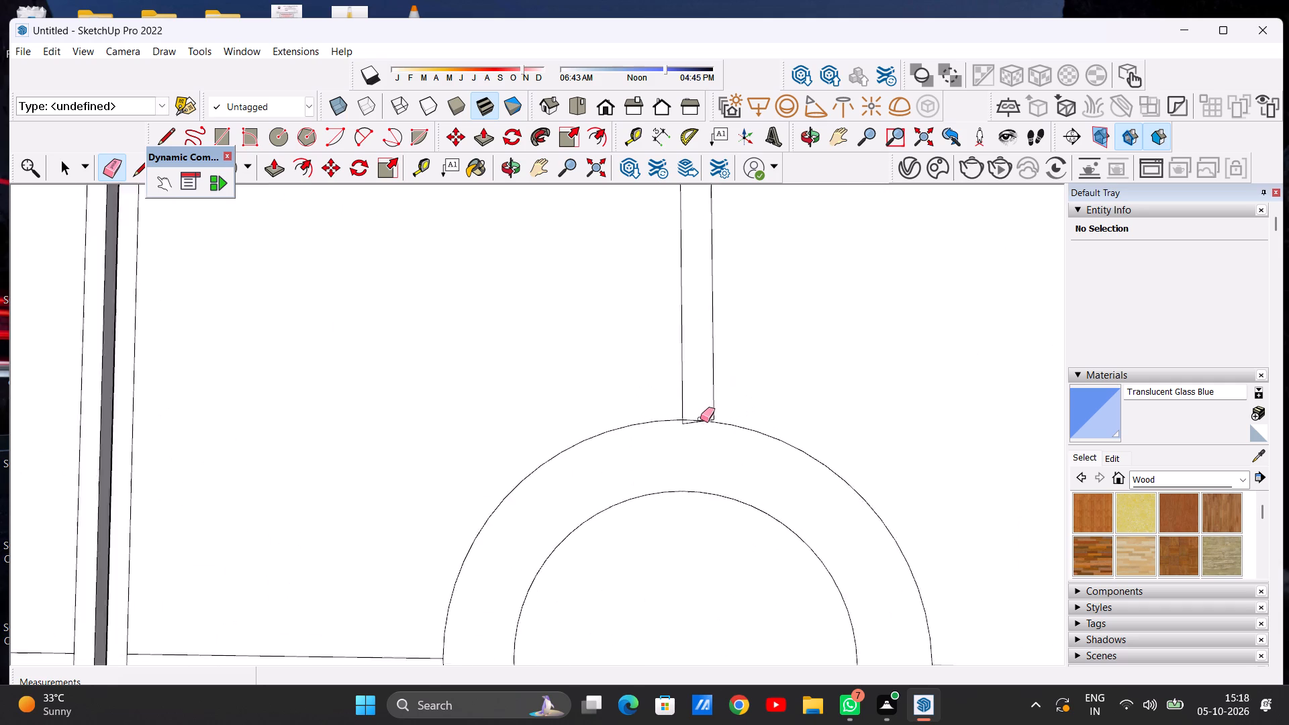
{"action": "scroll", "coordinate": [700, 419], "scroll_direction": "up", "scroll_amount": 10}
{"action": "left_click_drag", "start_coordinate": [686, 414], "coordinate": [694, 452]}
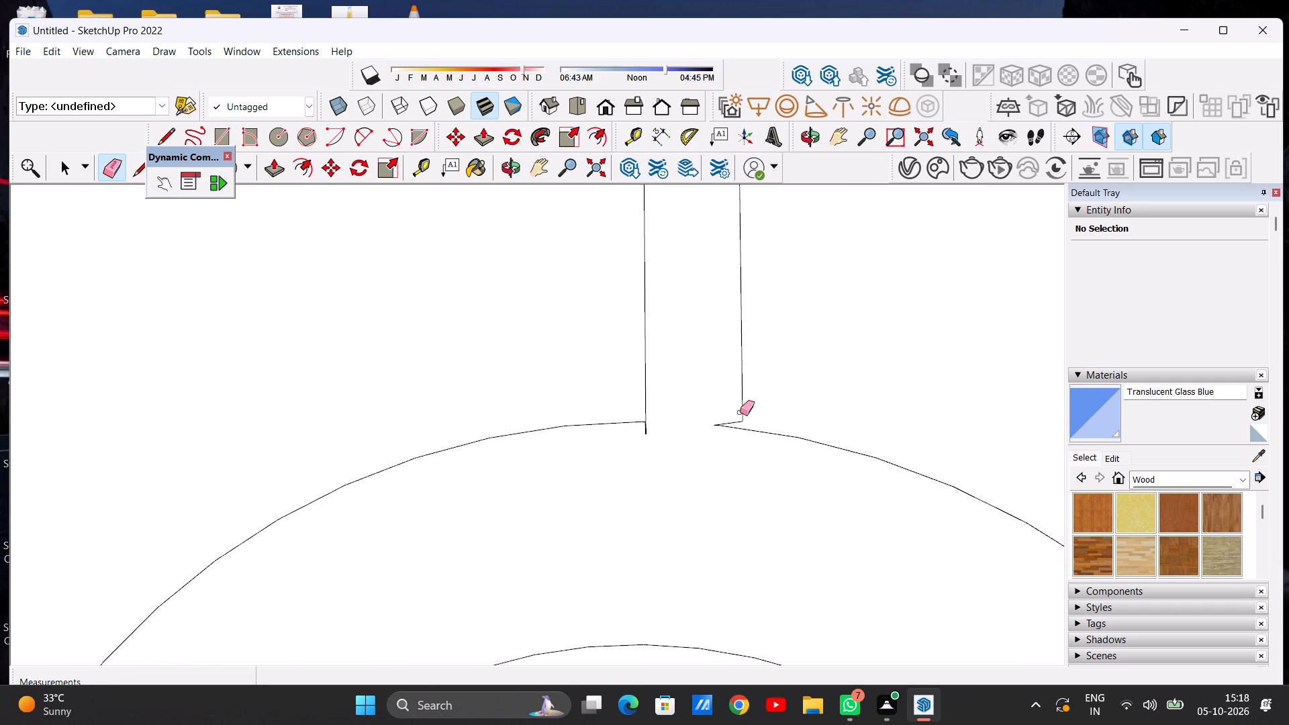
{"action": "scroll", "coordinate": [708, 442], "scroll_direction": "up", "scroll_amount": 4}
{"action": "scroll", "coordinate": [622, 431], "scroll_direction": "up", "scroll_amount": 6}
{"action": "left_click_drag", "start_coordinate": [600, 409], "coordinate": [614, 409]}
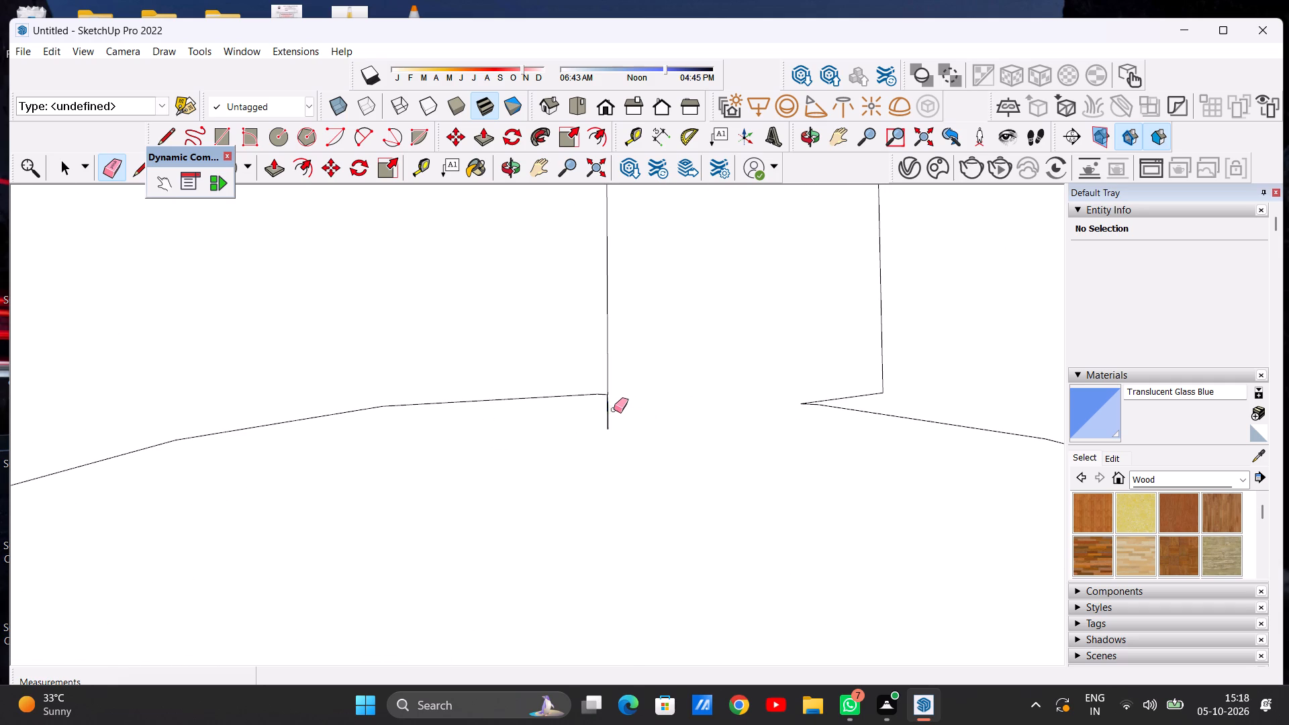
{"action": "left_click_drag", "start_coordinate": [614, 409], "coordinate": [622, 409]}
{"action": "scroll", "coordinate": [639, 446], "scroll_direction": "down", "scroll_amount": 6}
{"action": "scroll", "coordinate": [632, 414], "scroll_direction": "up", "scroll_amount": 19}
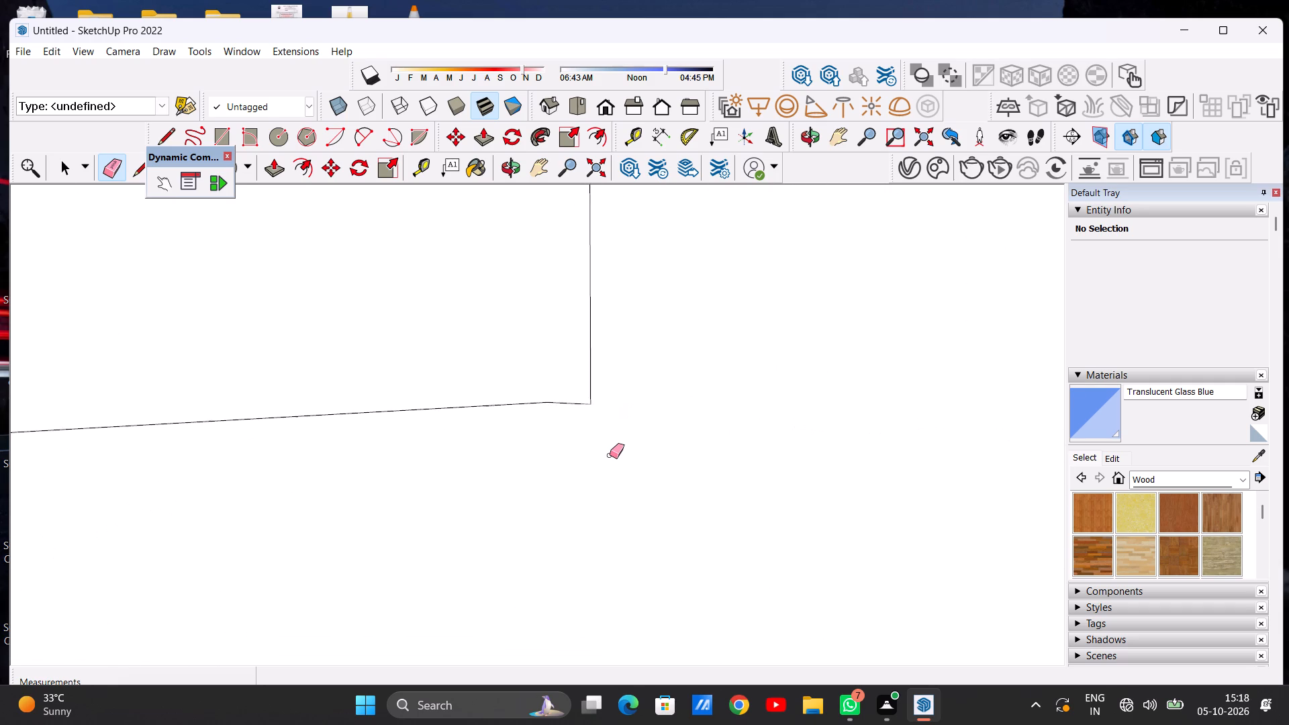
Draw a short vertical line extending the right edge of the right panel's upper vertical strip down to the ring.
{"action": "scroll", "coordinate": [610, 455], "scroll_direction": "down", "scroll_amount": 20}
{"action": "scroll", "coordinate": [610, 455], "scroll_direction": "down", "scroll_amount": 5}
{"action": "scroll", "coordinate": [734, 432], "scroll_direction": "up", "scroll_amount": 18}
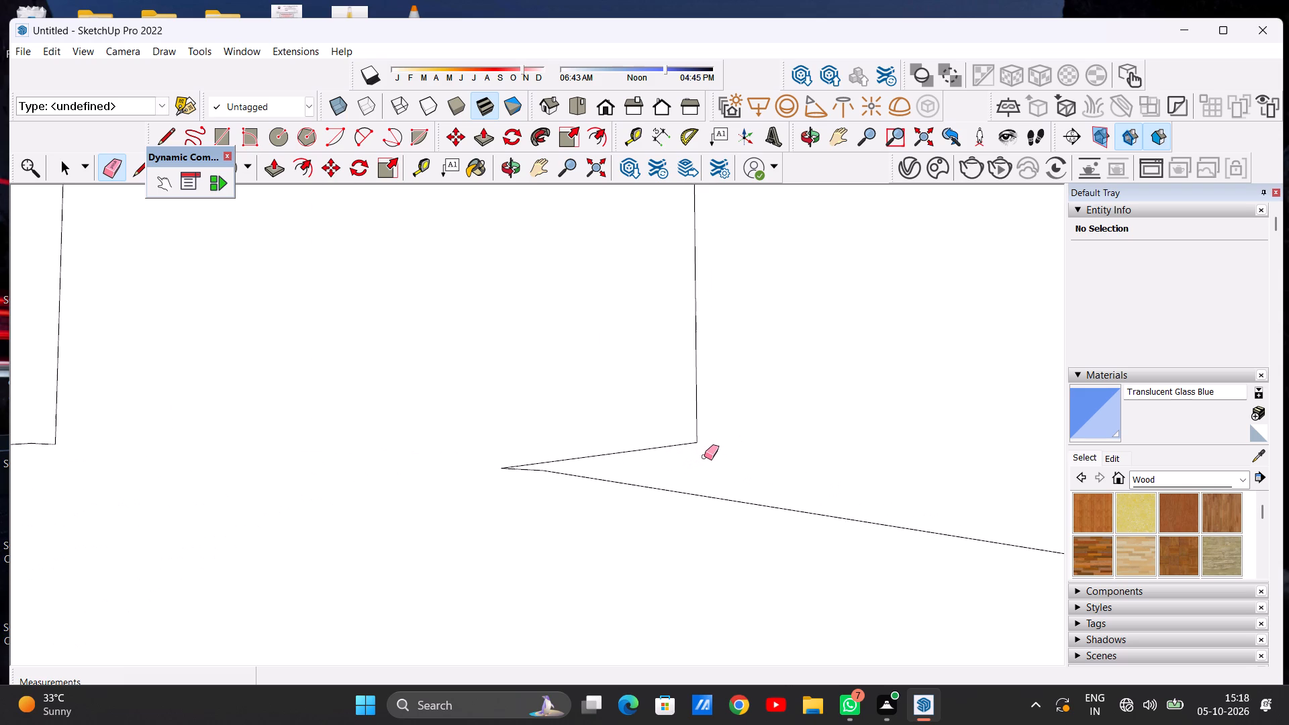
{"action": "key", "text": "space"}
{"action": "type", "text": "l"}
{"action": "scroll", "coordinate": [683, 450], "scroll_direction": "up", "scroll_amount": 5}
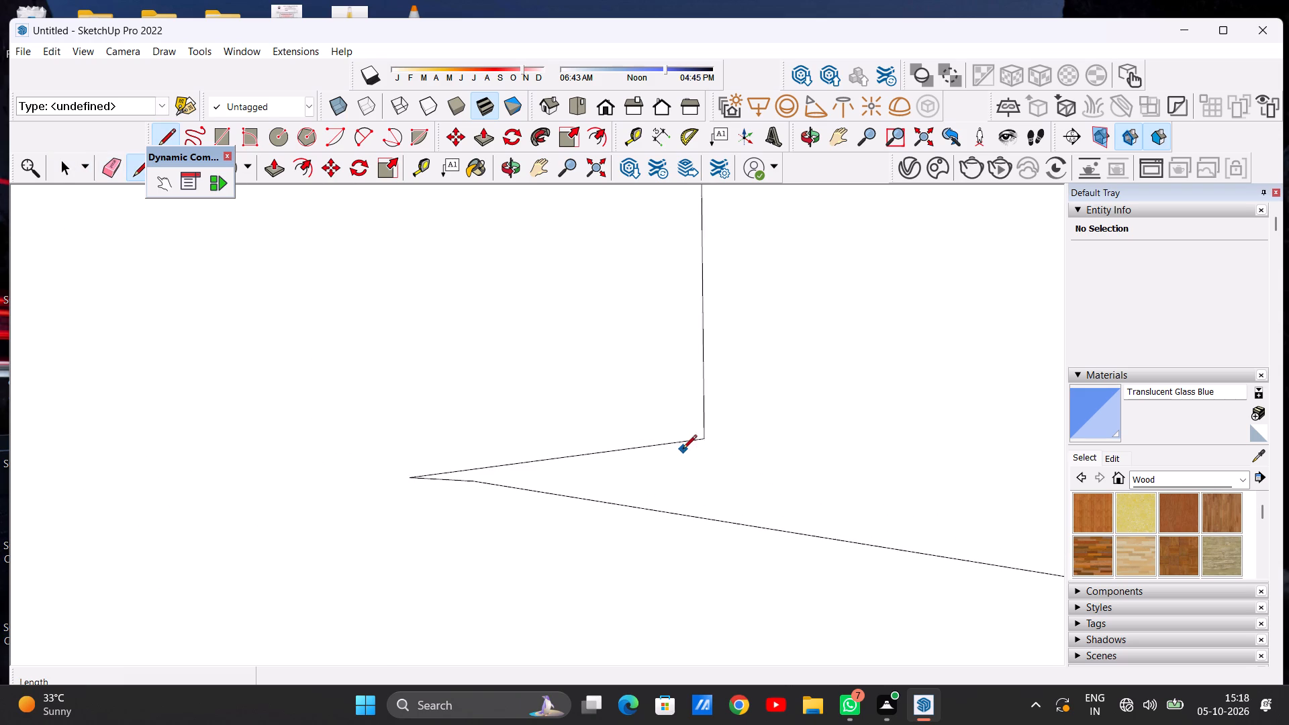
{"action": "left_click", "coordinate": [708, 432]}
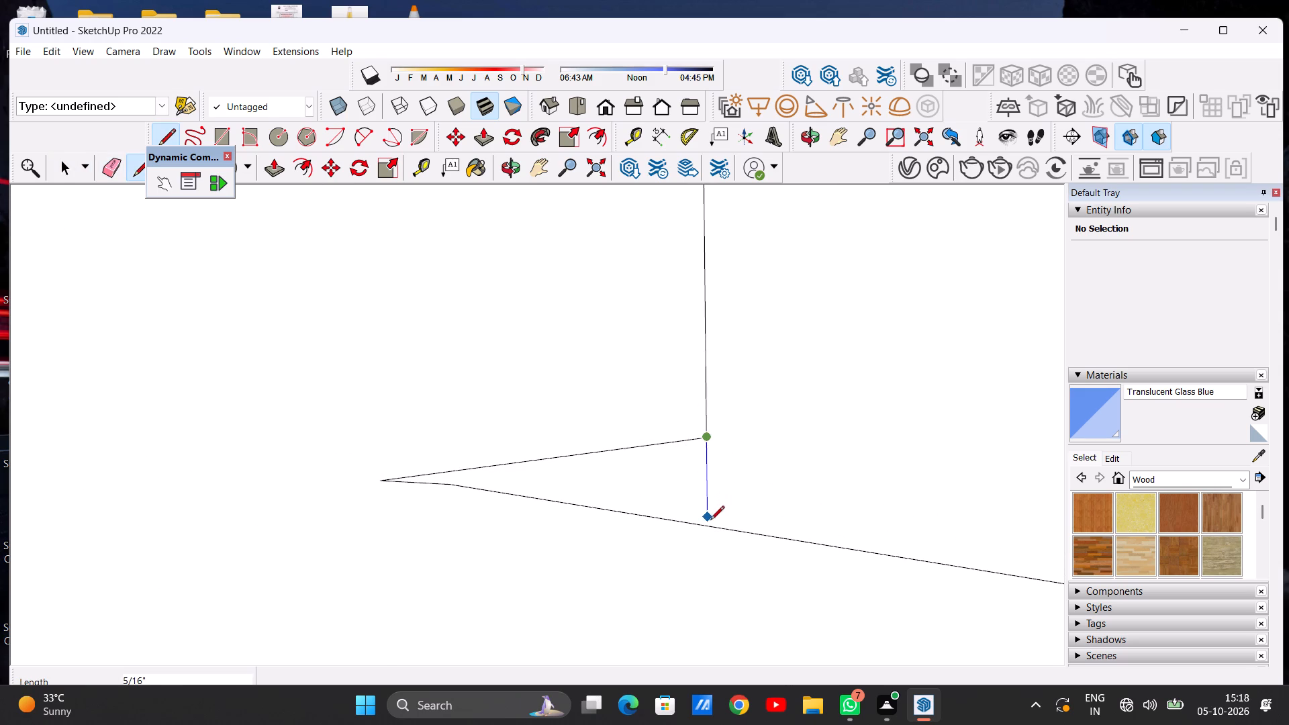
{"action": "left_click", "coordinate": [709, 526]}
{"action": "key", "text": "space"}
Erase the slanted end line and leftover ring piece forming the sliver at the bottom of the right panel's upper vertical strip.
{"action": "type", "text": "r"}
{"action": "key", "text": "space"}
{"action": "type", "text": "e"}
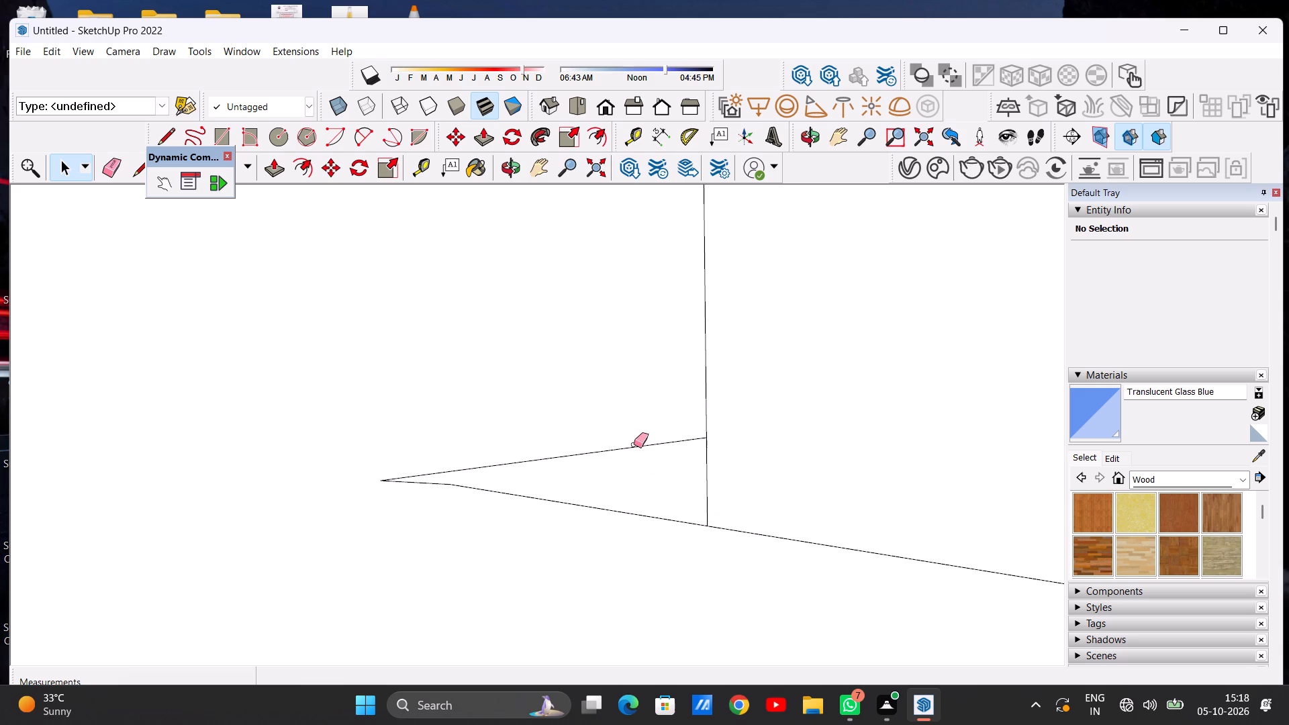
{"action": "left_click_drag", "start_coordinate": [632, 434], "coordinate": [637, 473]}
{"action": "left_click_drag", "start_coordinate": [637, 481], "coordinate": [632, 513]}
{"action": "scroll", "coordinate": [644, 519], "scroll_direction": "down", "scroll_amount": 17}
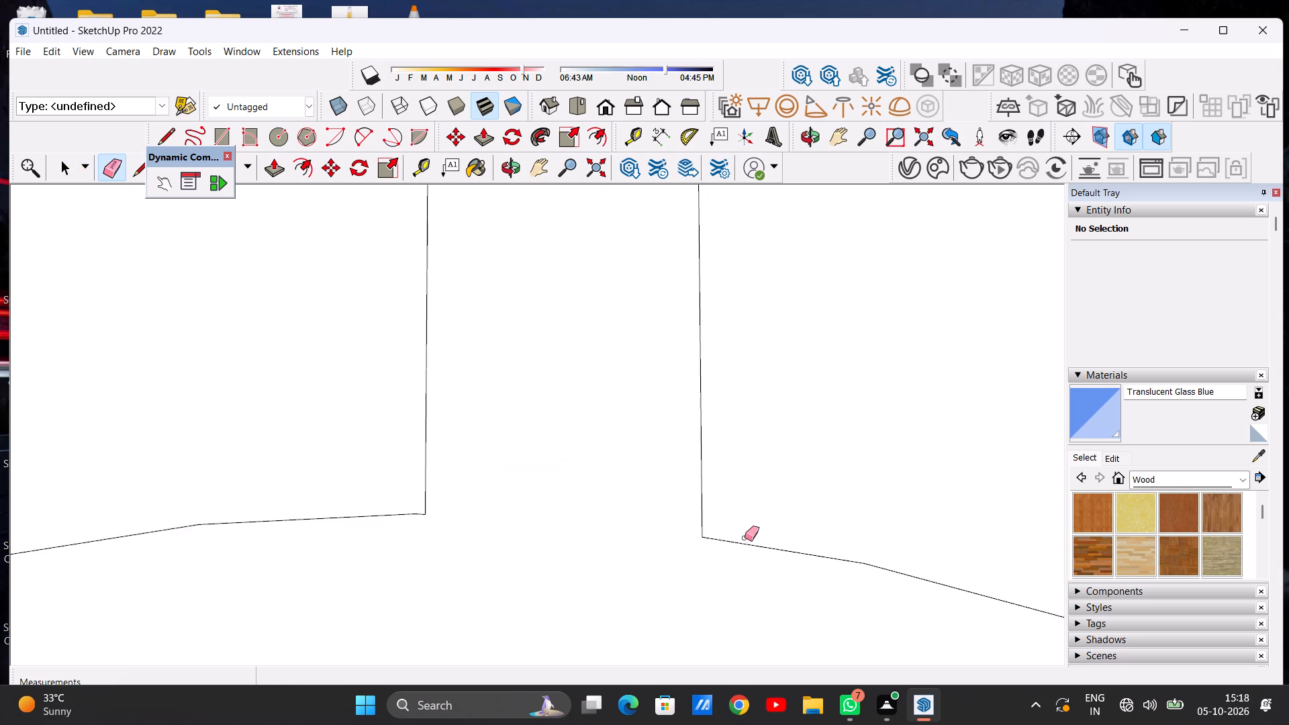
{"action": "scroll", "coordinate": [745, 538], "scroll_direction": "down", "scroll_amount": 20}
{"action": "scroll", "coordinate": [745, 538], "scroll_direction": "down", "scroll_amount": 20}
{"action": "scroll", "coordinate": [745, 538], "scroll_direction": "down", "scroll_amount": 5}
{"action": "scroll", "coordinate": [616, 541], "scroll_direction": "up", "scroll_amount": 4}
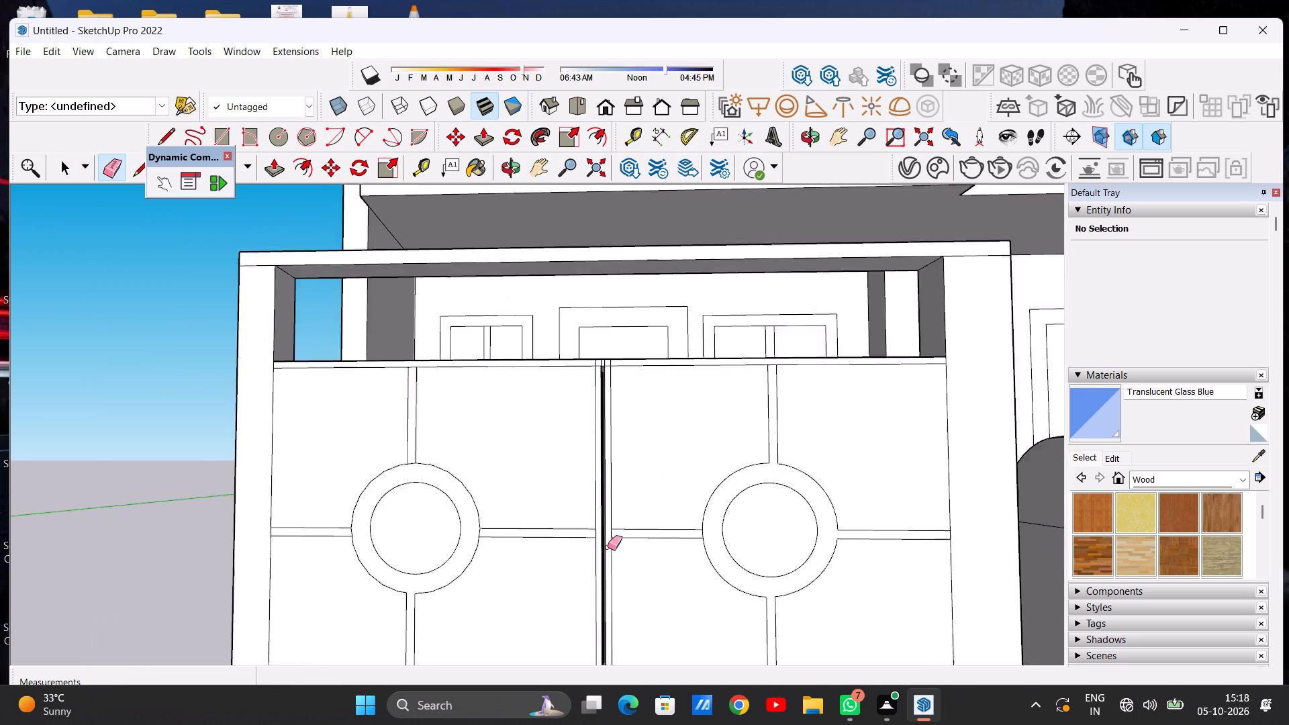
Erase the ring segment crossing the end of the right panel's inner horizontal strip.
{"action": "scroll", "coordinate": [608, 547], "scroll_direction": "up", "scroll_amount": 17}
{"action": "left_click_drag", "start_coordinate": [723, 507], "coordinate": [743, 511]}
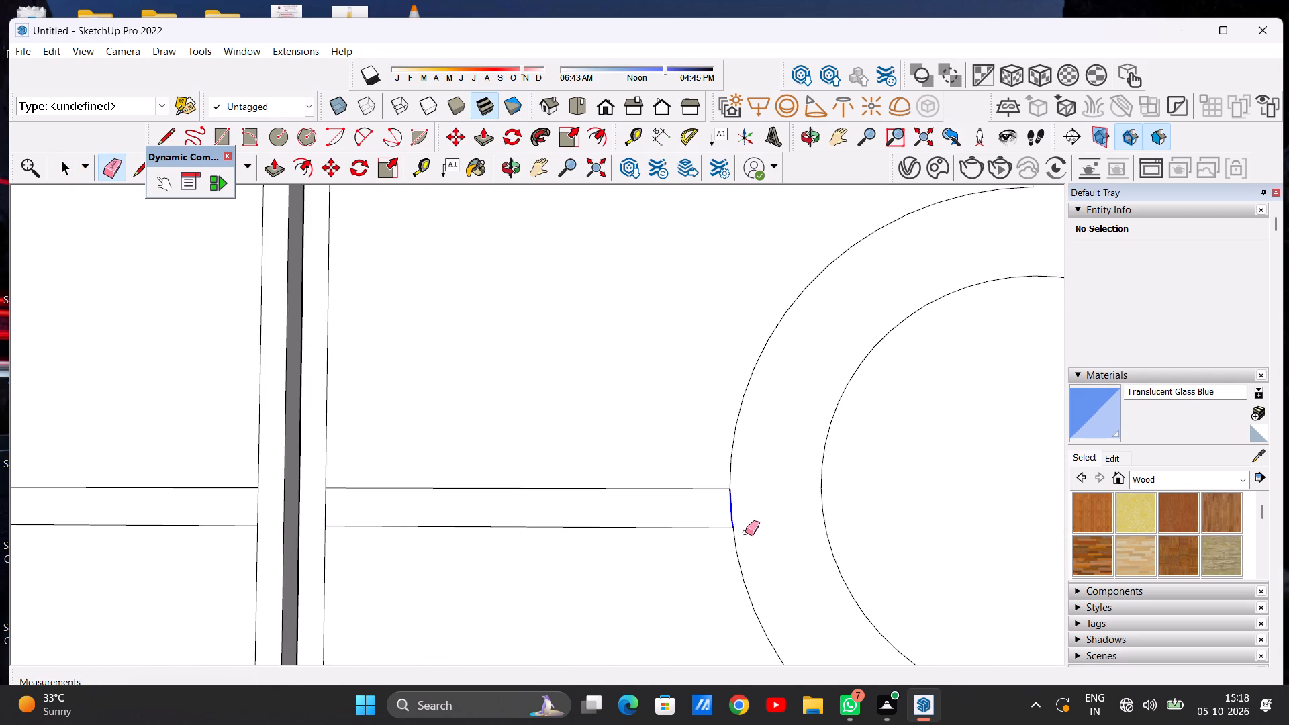
{"action": "scroll", "coordinate": [745, 532], "scroll_direction": "down", "scroll_amount": 20}
{"action": "scroll", "coordinate": [745, 532], "scroll_direction": "down", "scroll_amount": 3}
Erase the left panel's ring segments crossing the ends of its inner horizontal, upper vertical and outer horizontal strips.
{"action": "scroll", "coordinate": [618, 528], "scroll_direction": "up", "scroll_amount": 19}
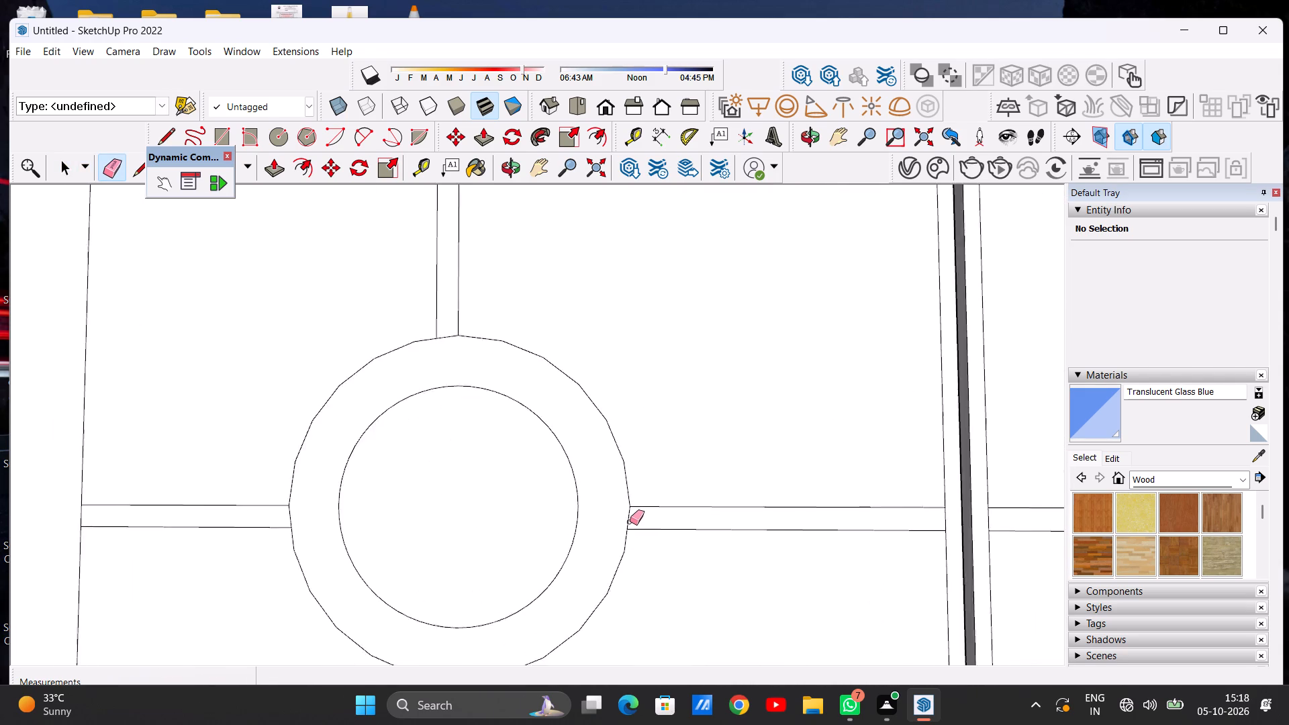
{"action": "scroll", "coordinate": [630, 522], "scroll_direction": "up", "scroll_amount": 2}
{"action": "left_click_drag", "start_coordinate": [622, 511], "coordinate": [634, 518]}
{"action": "scroll", "coordinate": [659, 537], "scroll_direction": "down", "scroll_amount": 4}
{"action": "scroll", "coordinate": [673, 544], "scroll_direction": "up", "scroll_amount": 1}
{"action": "scroll", "coordinate": [675, 543], "scroll_direction": "down", "scroll_amount": 7}
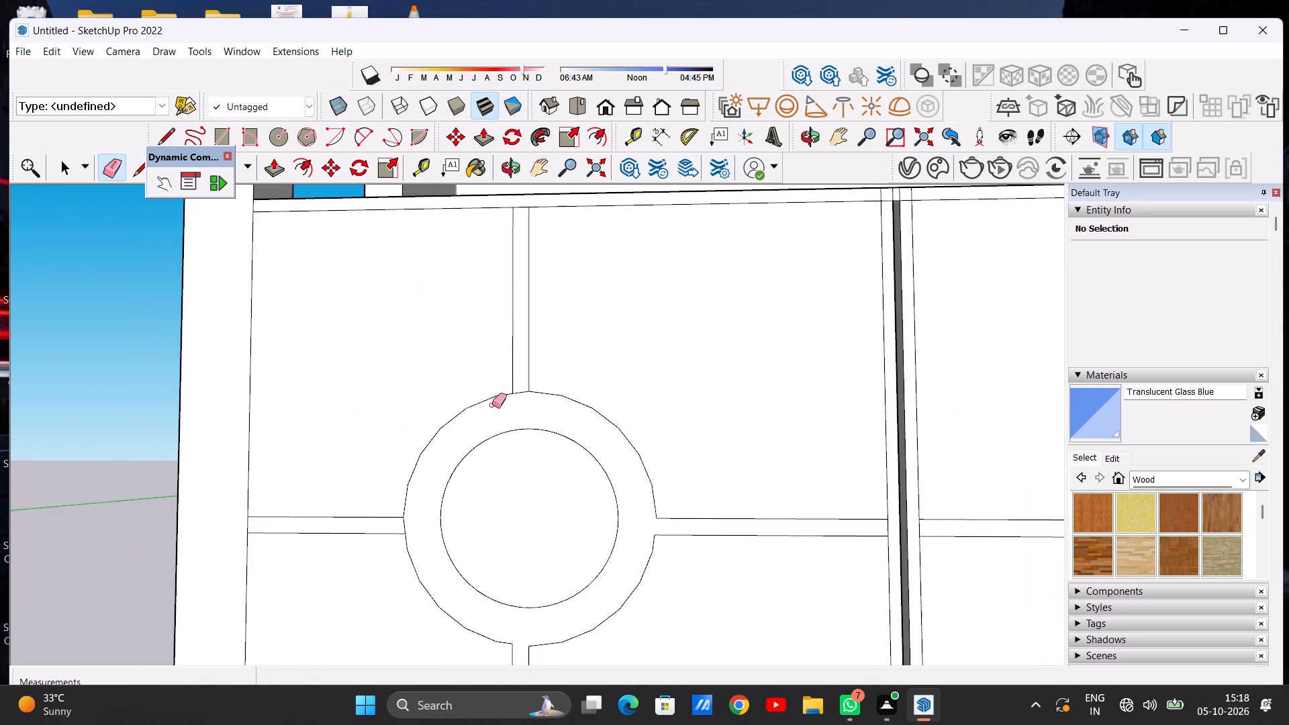
{"action": "scroll", "coordinate": [551, 383], "scroll_direction": "up", "scroll_amount": 10}
{"action": "left_click_drag", "start_coordinate": [526, 412], "coordinate": [524, 445]}
{"action": "scroll", "coordinate": [575, 440], "scroll_direction": "down", "scroll_amount": 16}
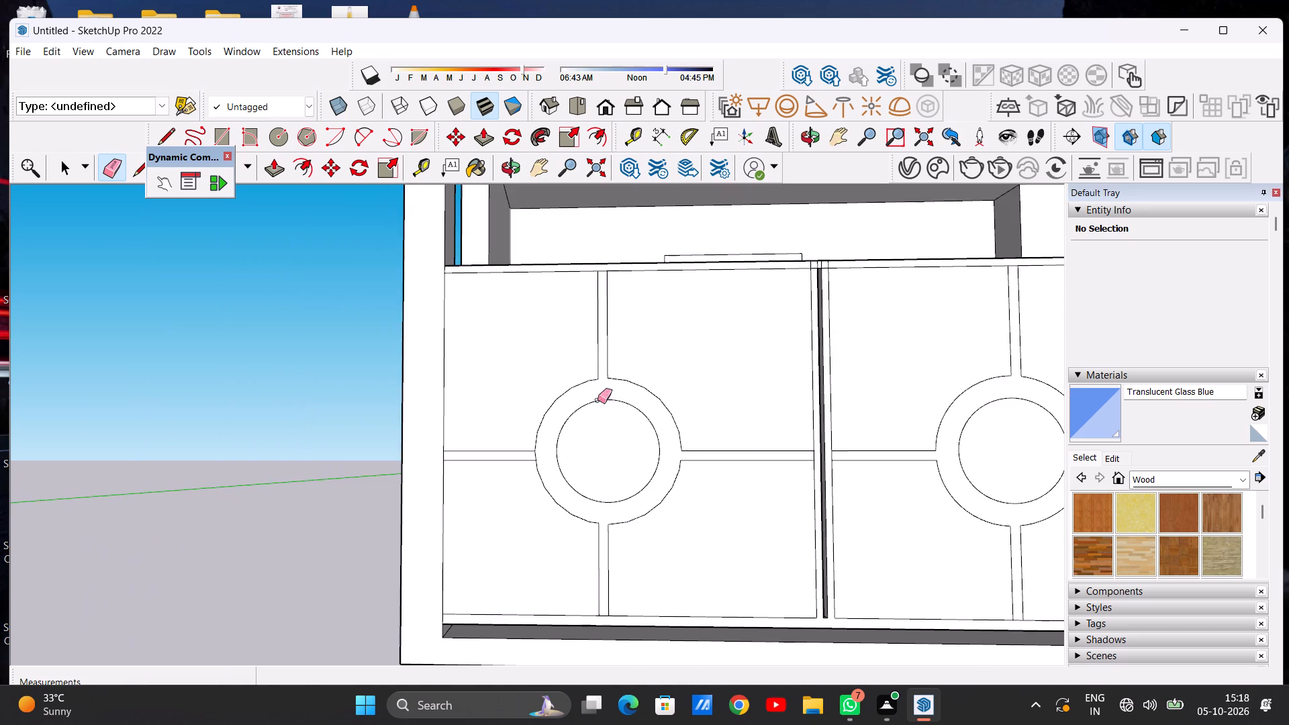
{"action": "scroll", "coordinate": [533, 452], "scroll_direction": "up", "scroll_amount": 20}
{"action": "left_click_drag", "start_coordinate": [520, 423], "coordinate": [560, 426]}
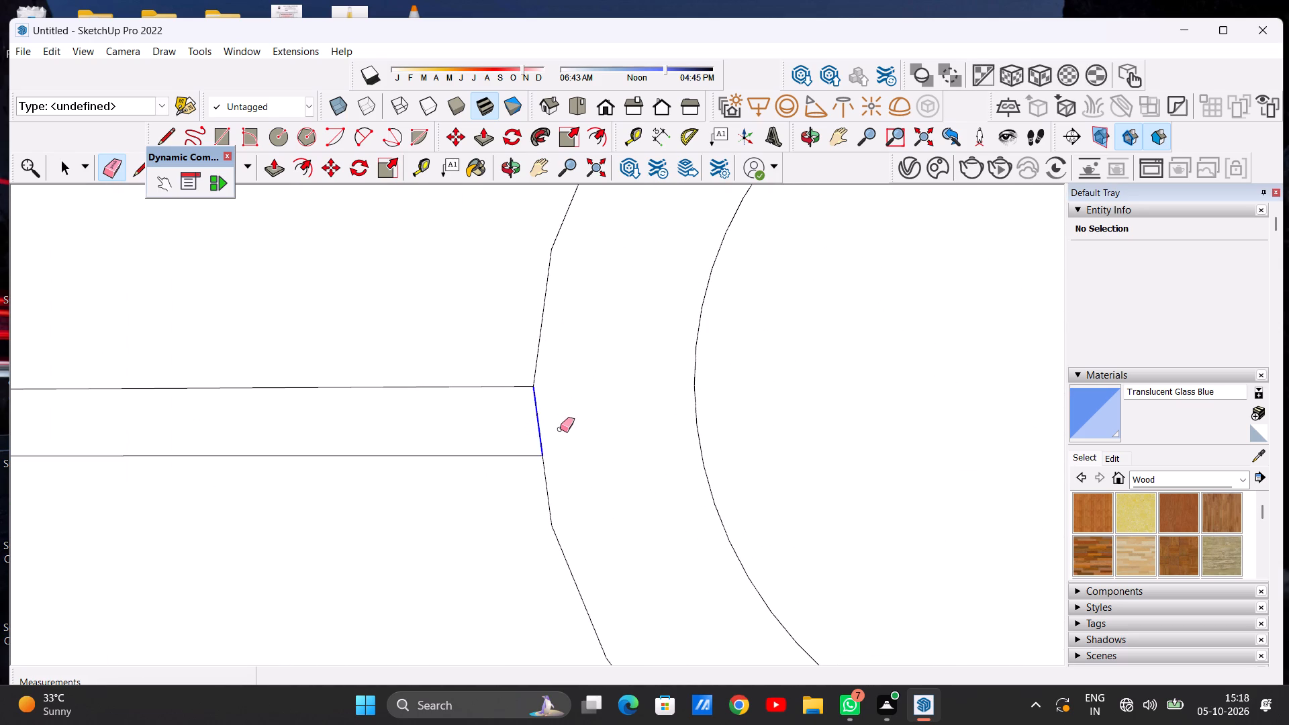
{"action": "scroll", "coordinate": [540, 456], "scroll_direction": "down", "scroll_amount": 20}
{"action": "scroll", "coordinate": [540, 456], "scroll_direction": "down", "scroll_amount": 2}
{"action": "scroll", "coordinate": [614, 522], "scroll_direction": "up", "scroll_amount": 7}
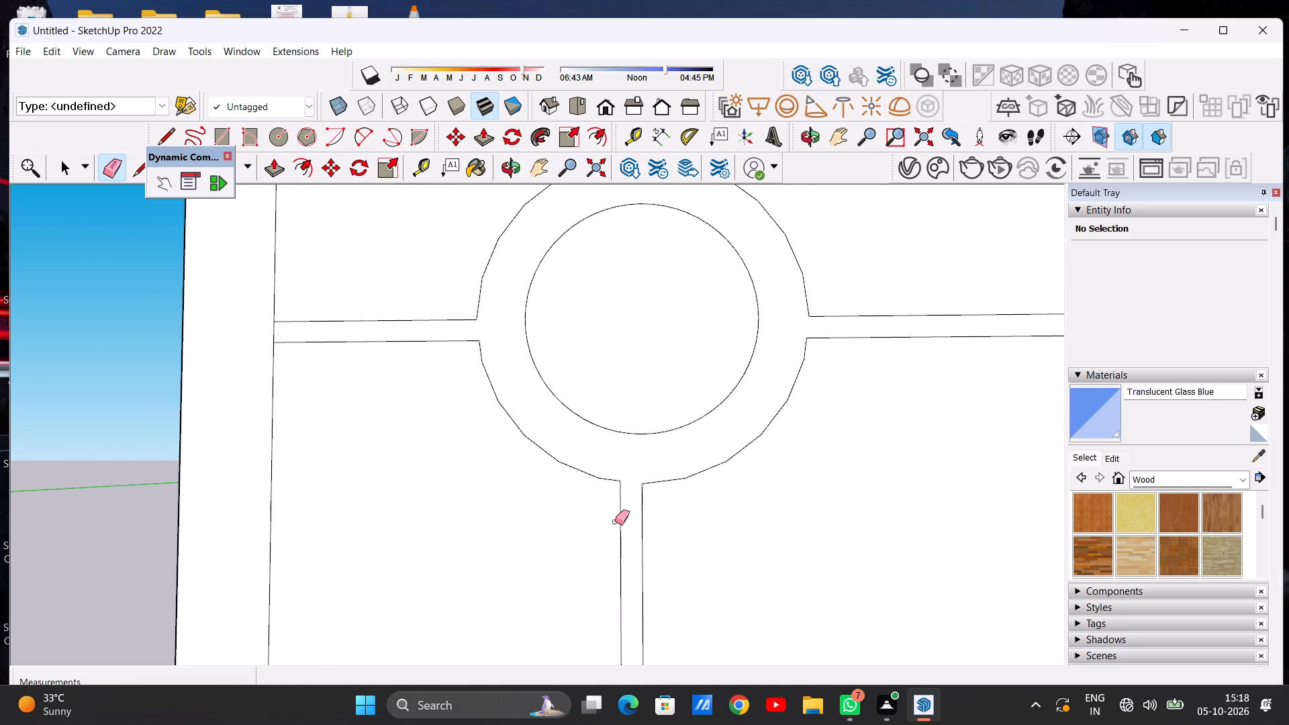
Set the lower-right outer arc of the left panel's ring to 60 segments.
{"action": "key", "text": "space"}
{"action": "scroll", "coordinate": [615, 522], "scroll_direction": "down", "scroll_amount": 20}
{"action": "scroll", "coordinate": [615, 522], "scroll_direction": "down", "scroll_amount": 5}
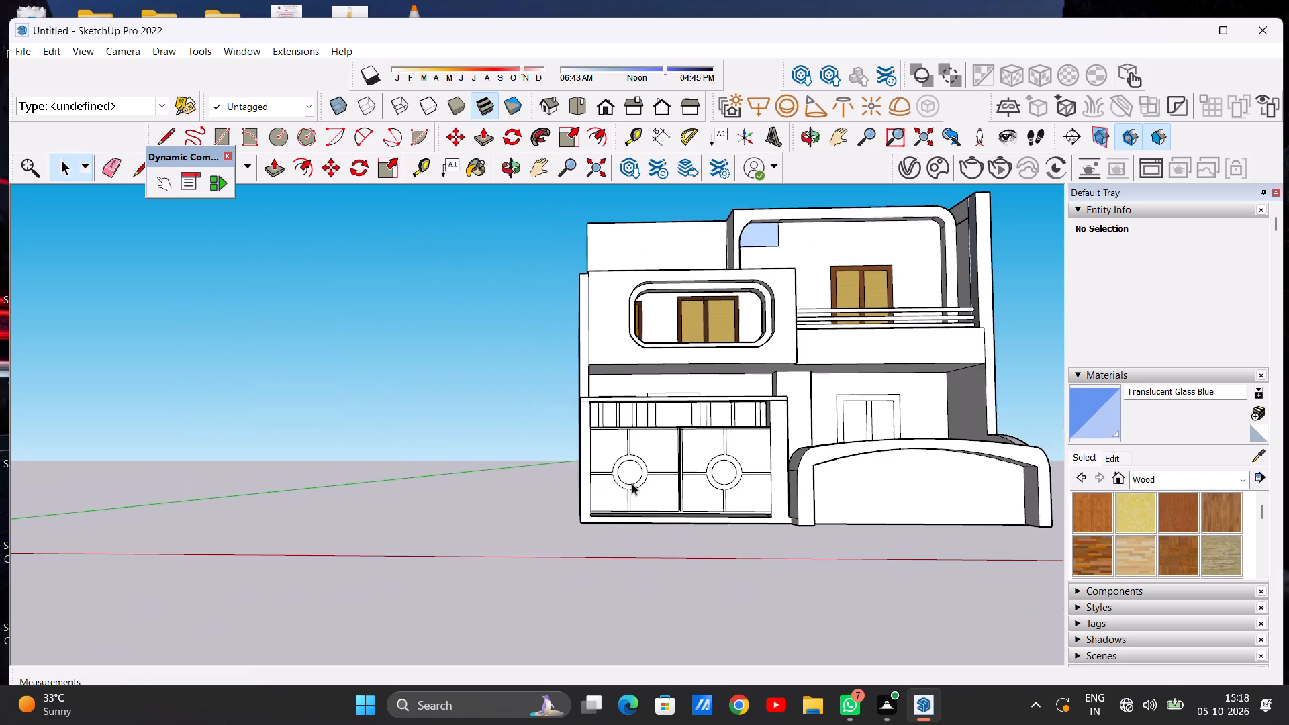
{"action": "scroll", "coordinate": [665, 440], "scroll_direction": "up", "scroll_amount": 6}
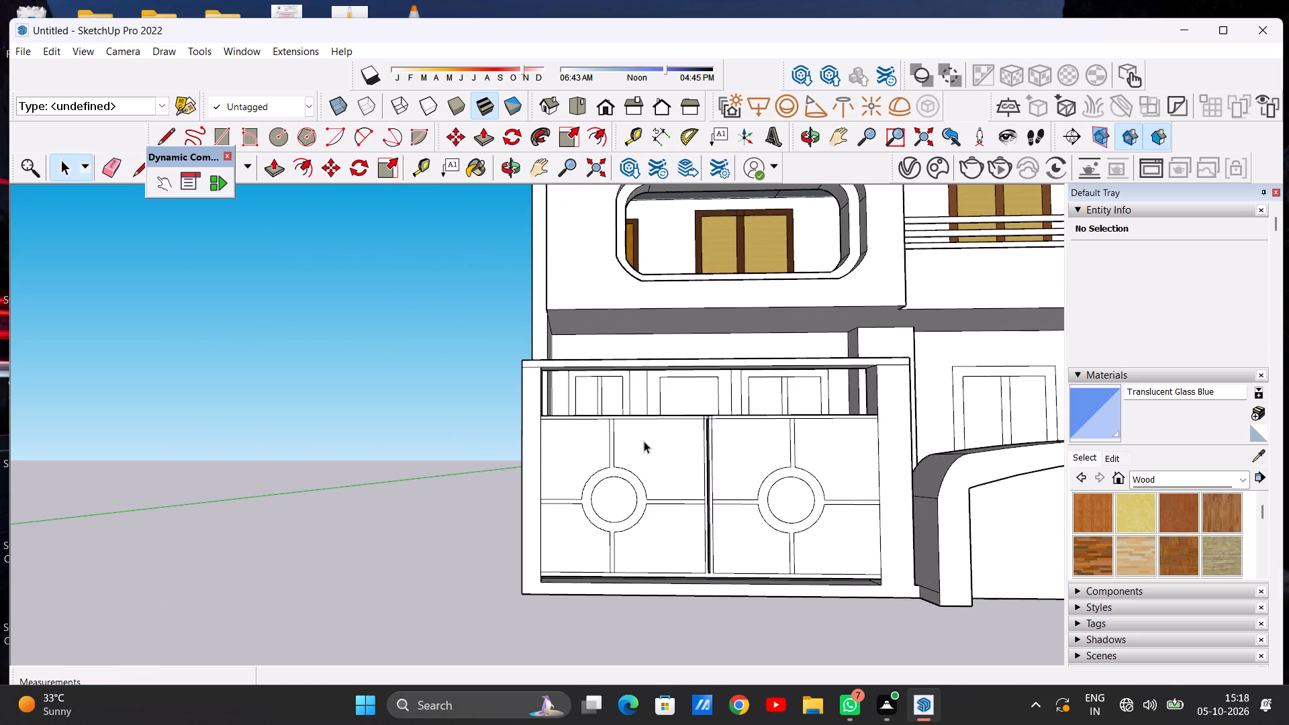
{"action": "scroll", "coordinate": [674, 501], "scroll_direction": "down", "scroll_amount": 2}
{"action": "scroll", "coordinate": [649, 520], "scroll_direction": "up", "scroll_amount": 7}
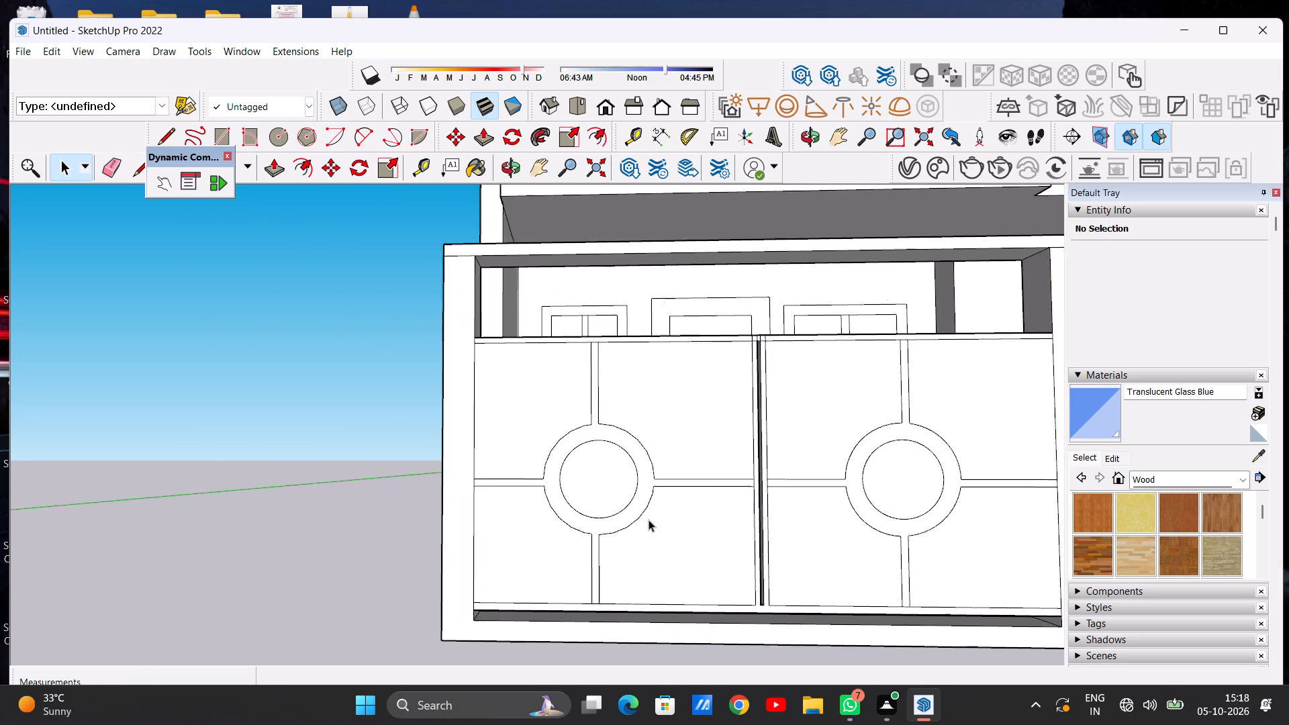
{"action": "scroll", "coordinate": [642, 519], "scroll_direction": "up", "scroll_amount": 7}
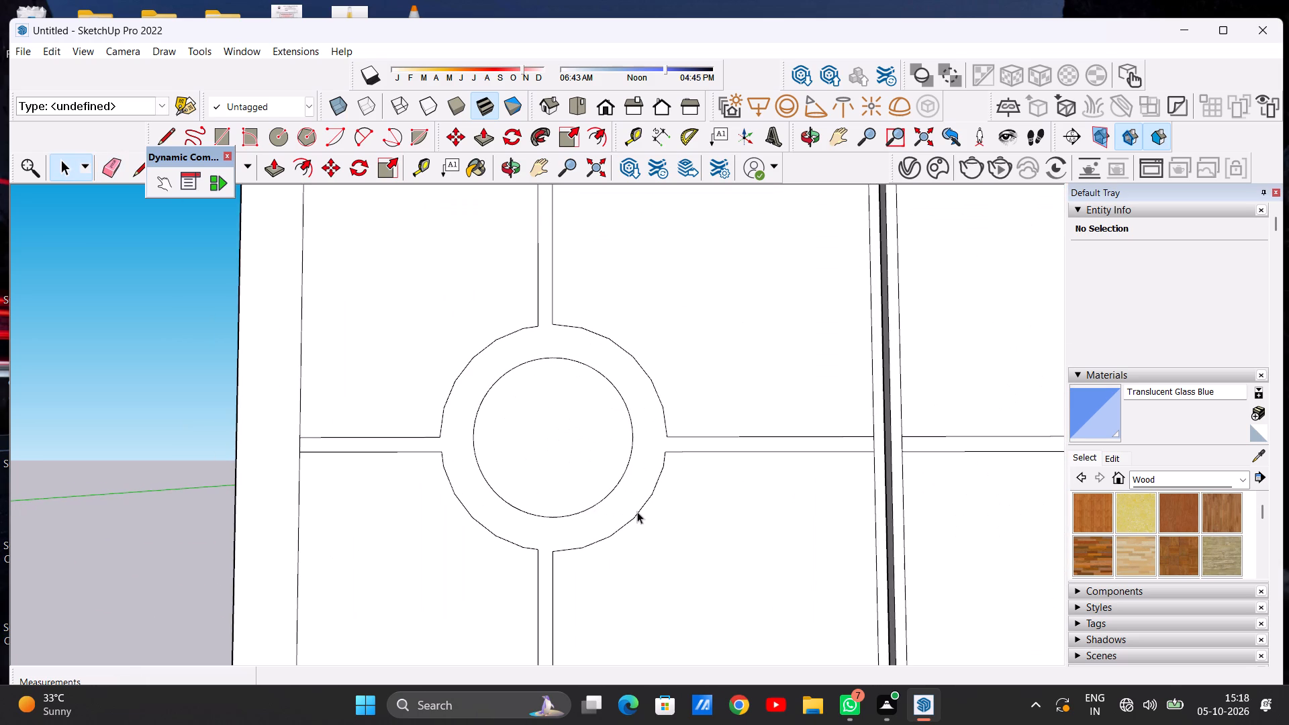
{"action": "left_click", "coordinate": [637, 512]}
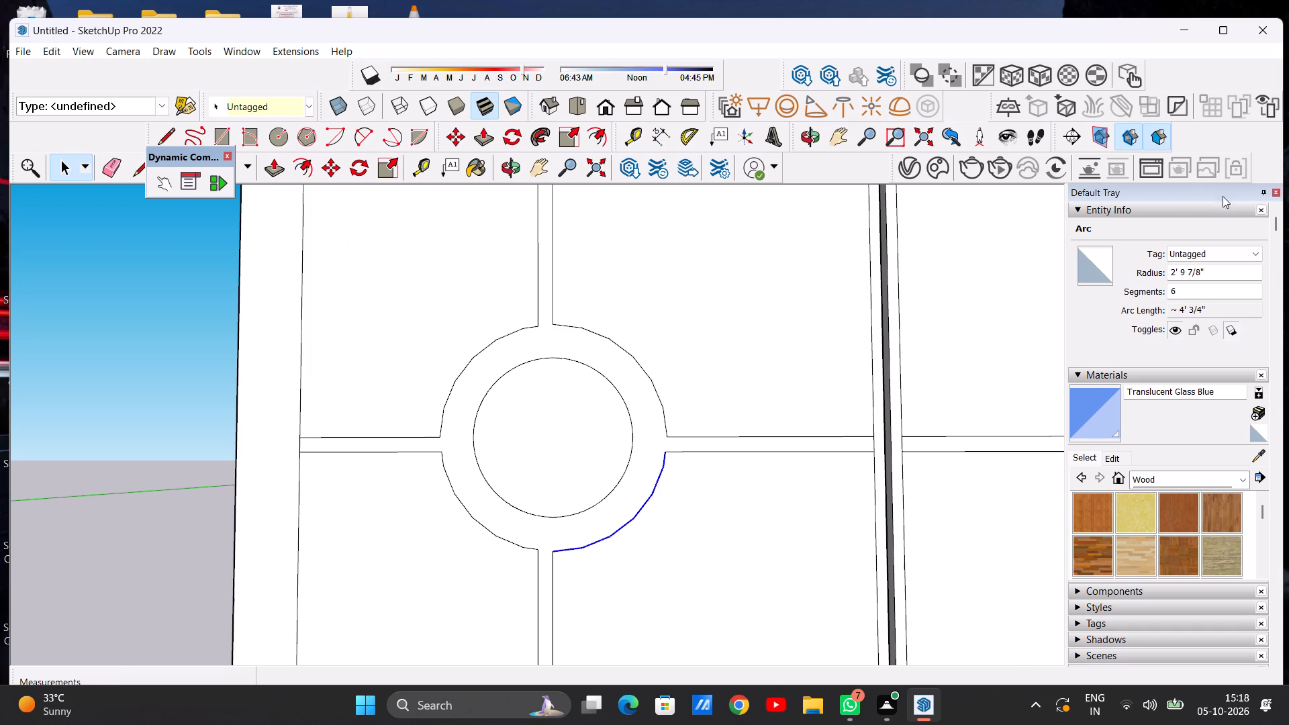
{"action": "left_click_drag", "start_coordinate": [1180, 293], "coordinate": [1163, 296]}
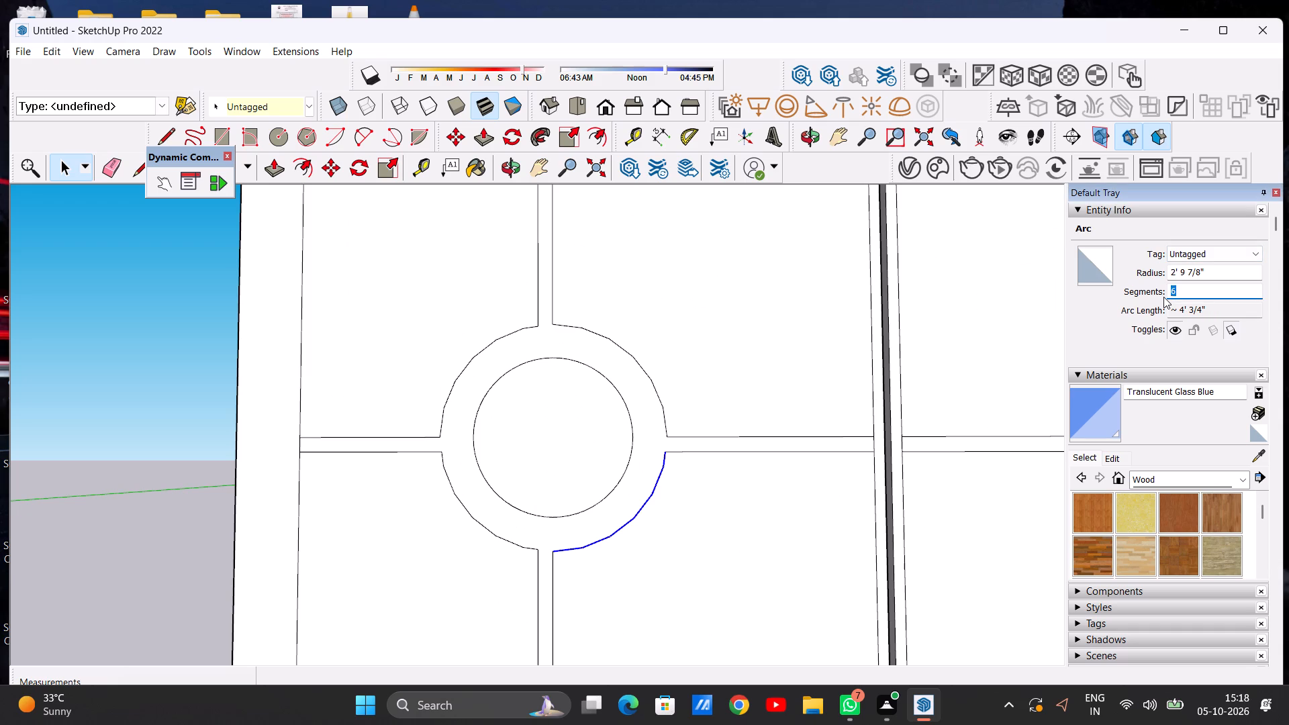
{"action": "key", "text": "BackSpace"}
{"action": "type", "text": "6."}
{"action": "key", "text": "BackSpace"}
{"action": "key", "text": "0"}
{"action": "key", "text": "Return"}
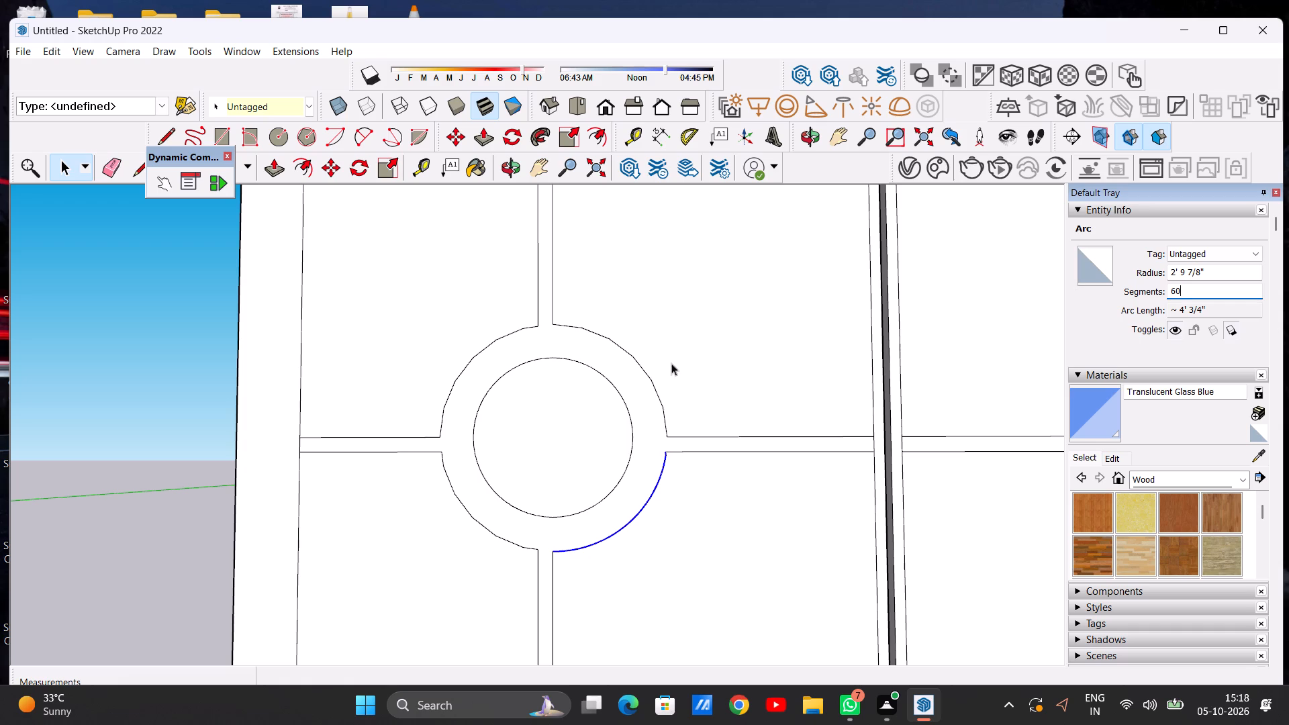
Set the upper-right outer arc of the left panel's ring to 60 segments.
{"action": "scroll", "coordinate": [663, 377], "scroll_direction": "up", "scroll_amount": 10}
{"action": "left_click", "coordinate": [654, 399]}
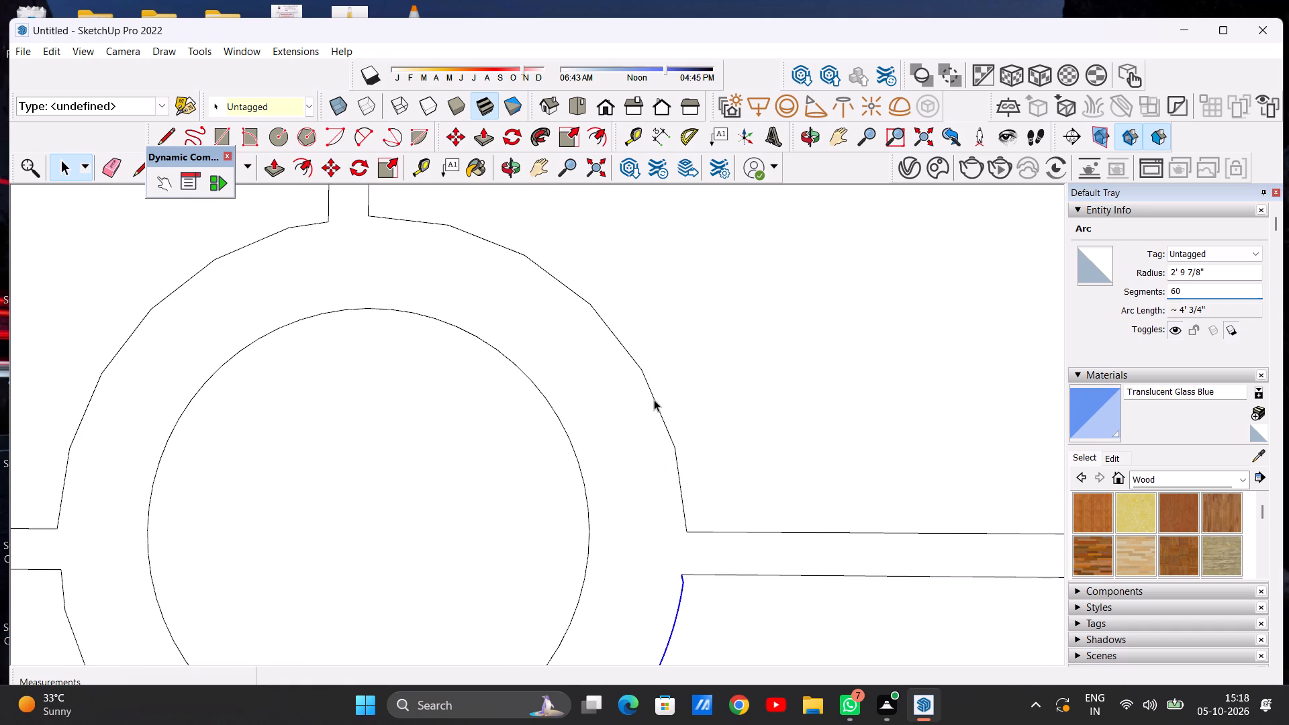
{"action": "key", "text": "BackSpace"}
{"action": "key", "text": "BackSpace"}
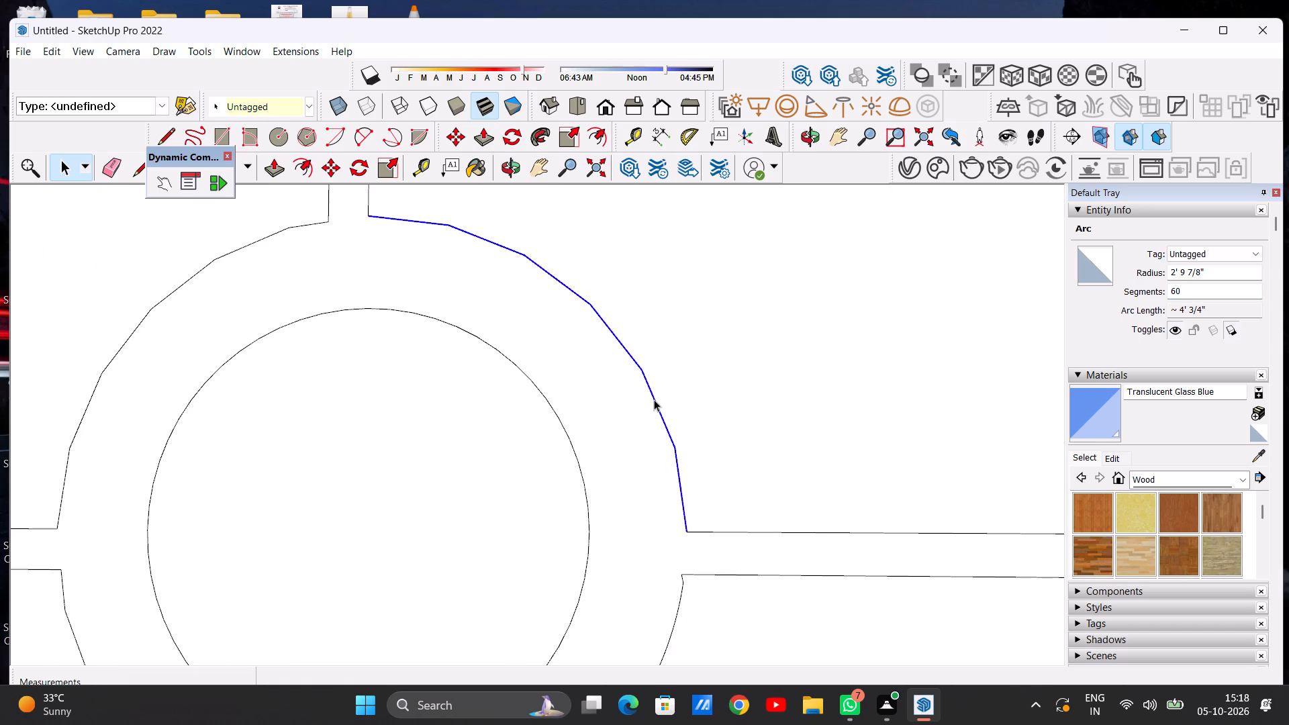
{"action": "left_click", "coordinate": [1181, 284]}
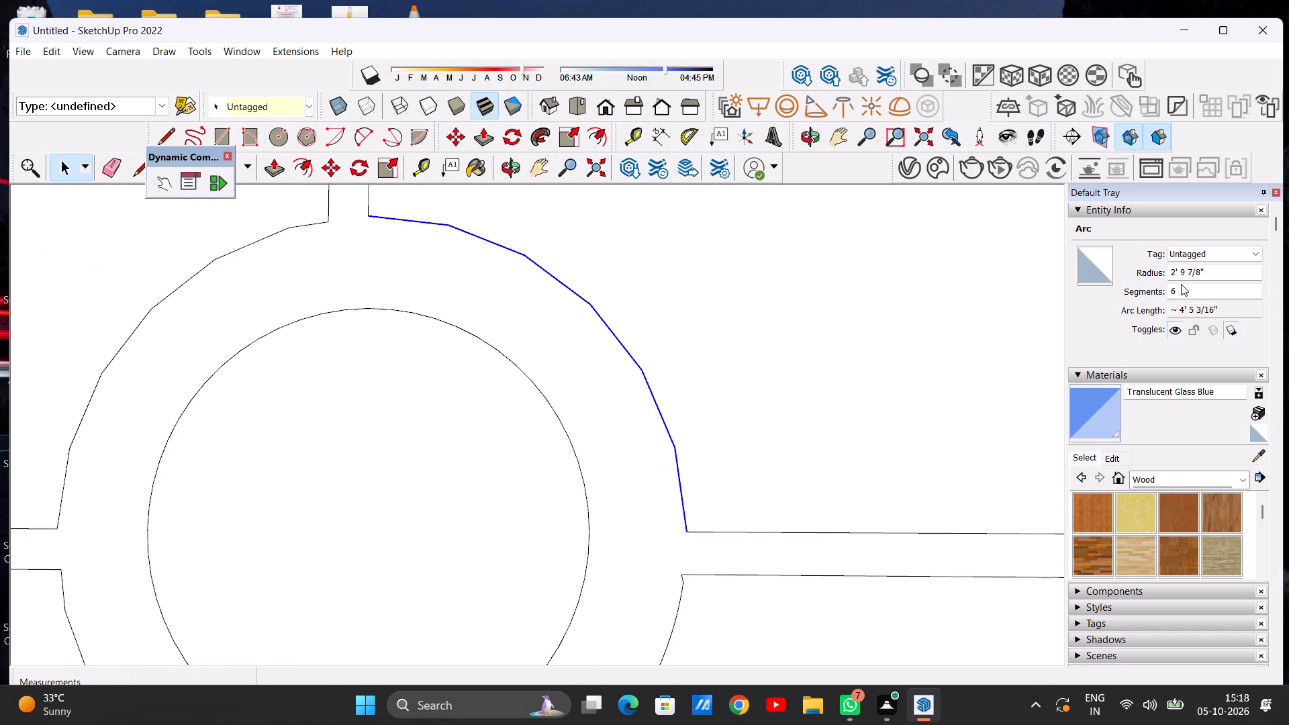
{"action": "left_click", "coordinate": [1180, 291]}
{"action": "key", "text": "BackSpace"}
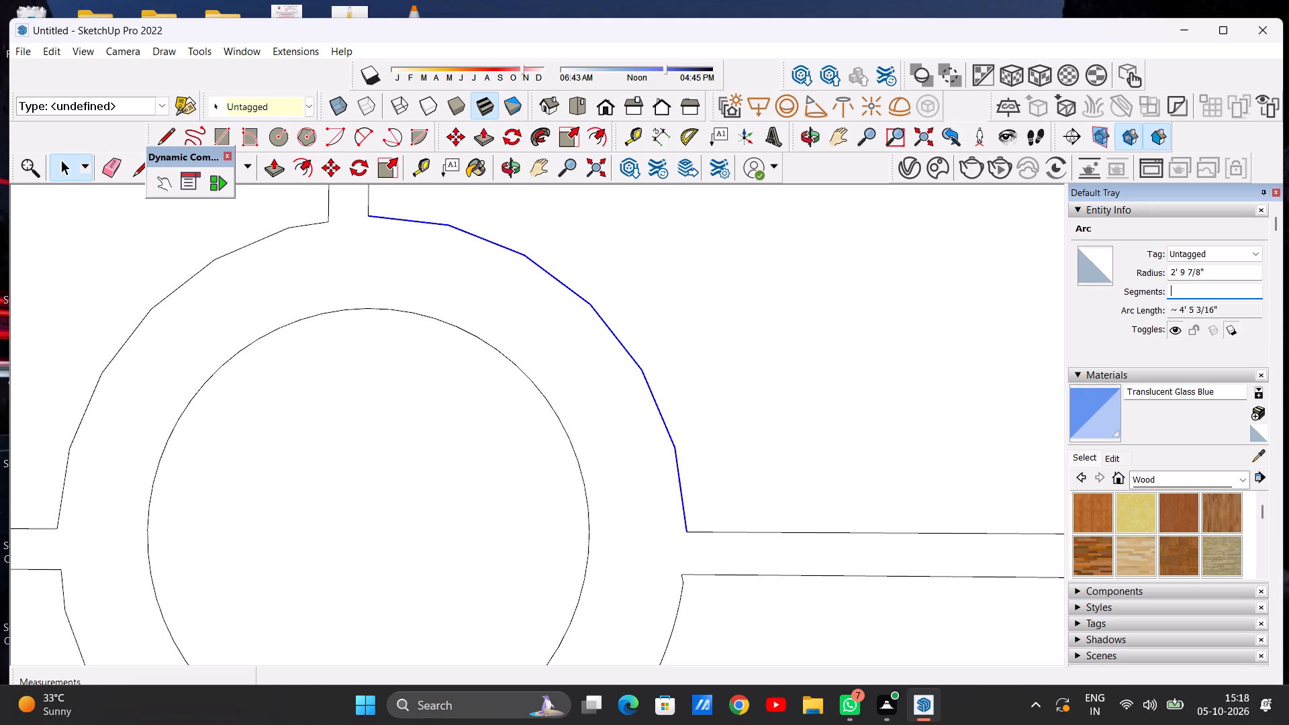
{"action": "type", "text": "60"}
{"action": "key", "text": "Return"}
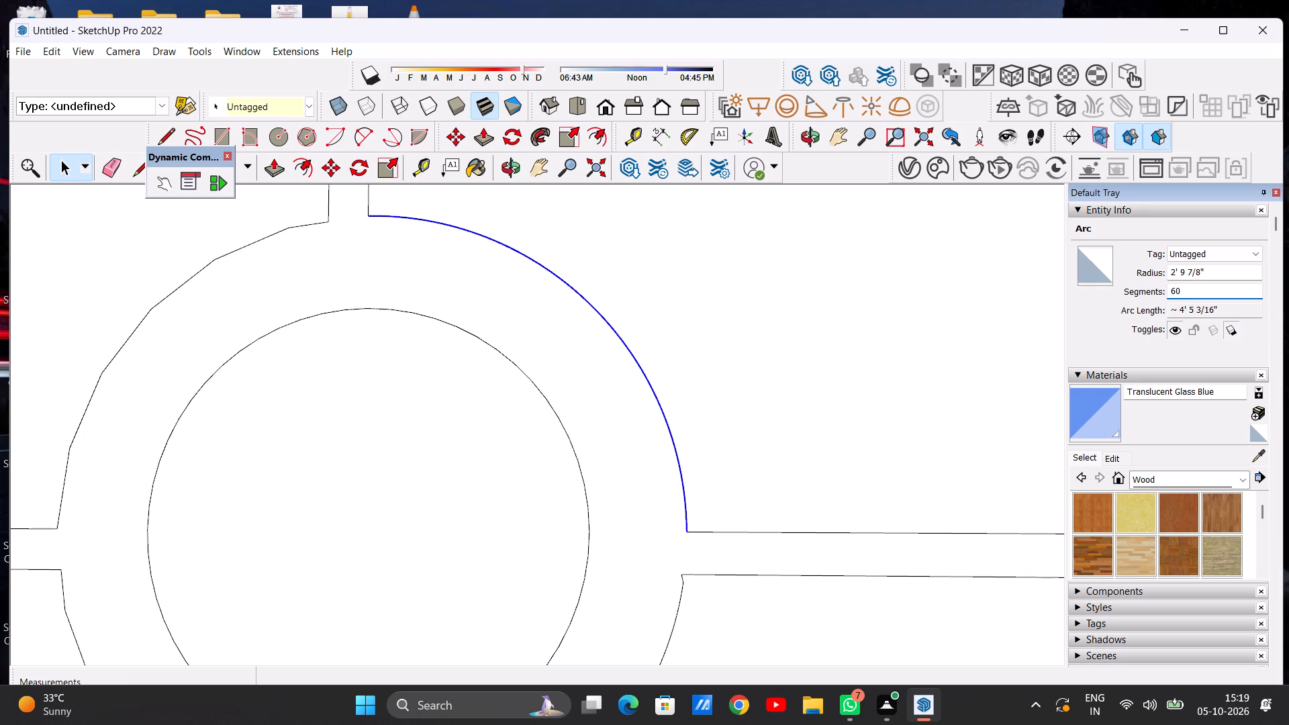
Set the upper-left outer arc of the left panel's ring to 60 segments.
{"action": "scroll", "coordinate": [1142, 306], "scroll_direction": "down", "scroll_amount": 14}
{"action": "scroll", "coordinate": [720, 405], "scroll_direction": "down", "scroll_amount": 13}
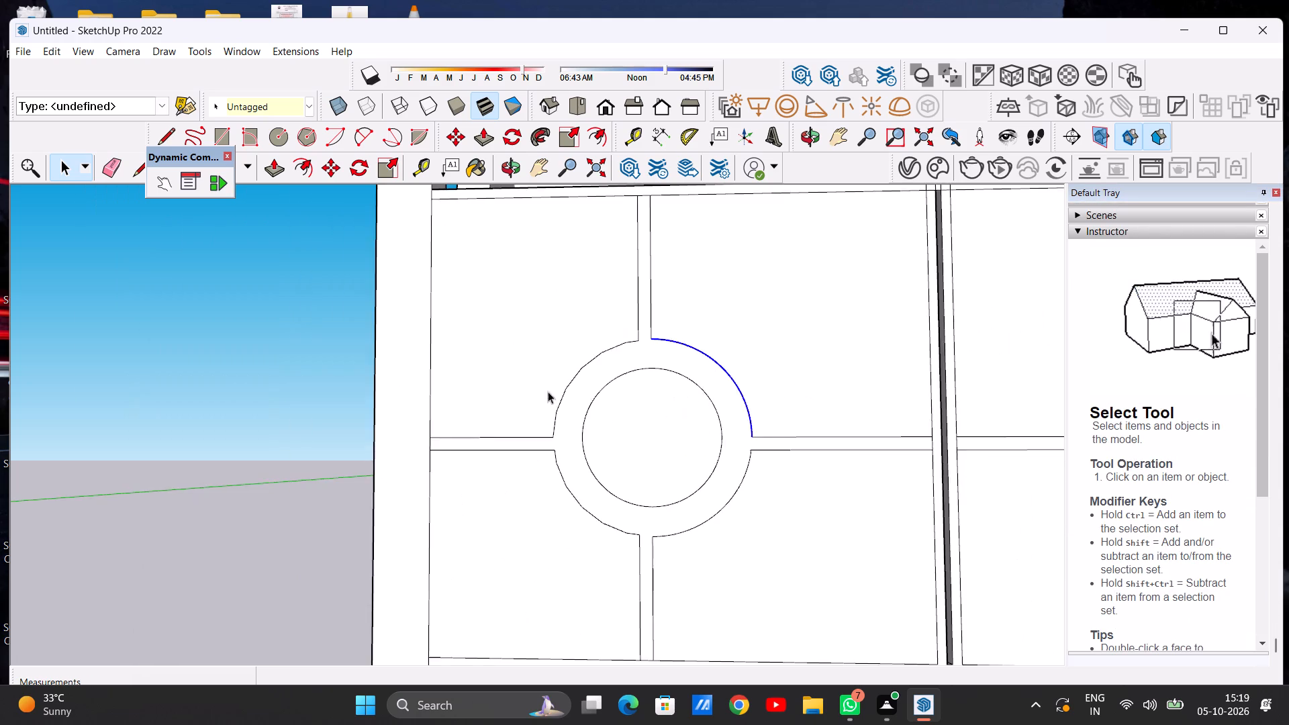
{"action": "scroll", "coordinate": [565, 382], "scroll_direction": "up", "scroll_amount": 20}
{"action": "scroll", "coordinate": [565, 382], "scroll_direction": "up", "scroll_amount": 1}
{"action": "left_click", "coordinate": [575, 399]}
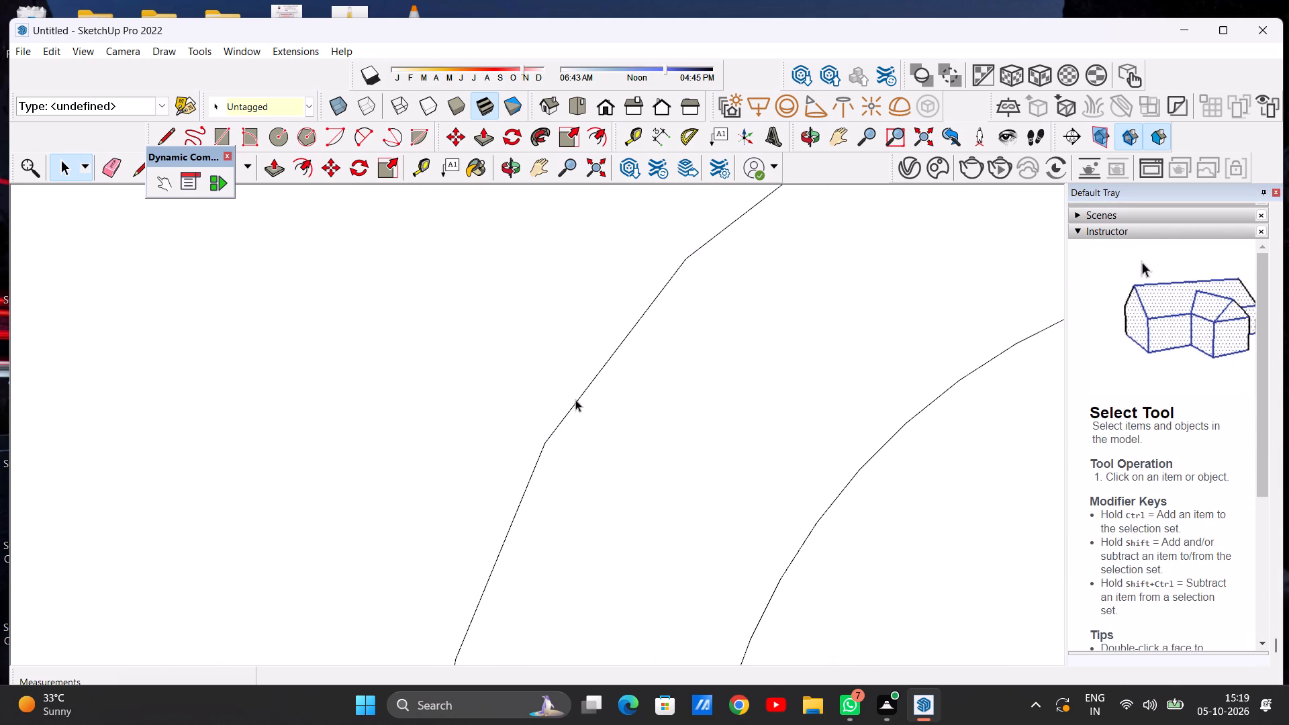
{"action": "scroll", "coordinate": [1093, 401], "scroll_direction": "up", "scroll_amount": 2}
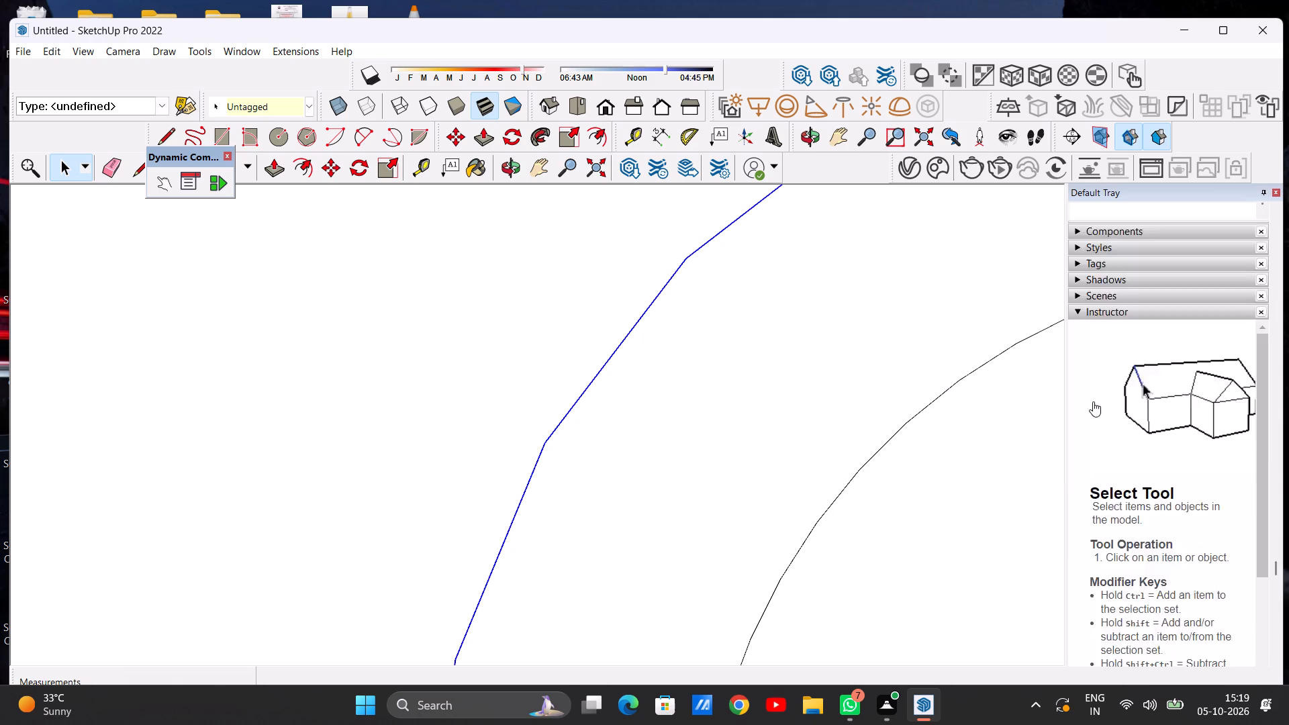
{"action": "scroll", "coordinate": [1093, 401], "scroll_direction": "up", "scroll_amount": 6}
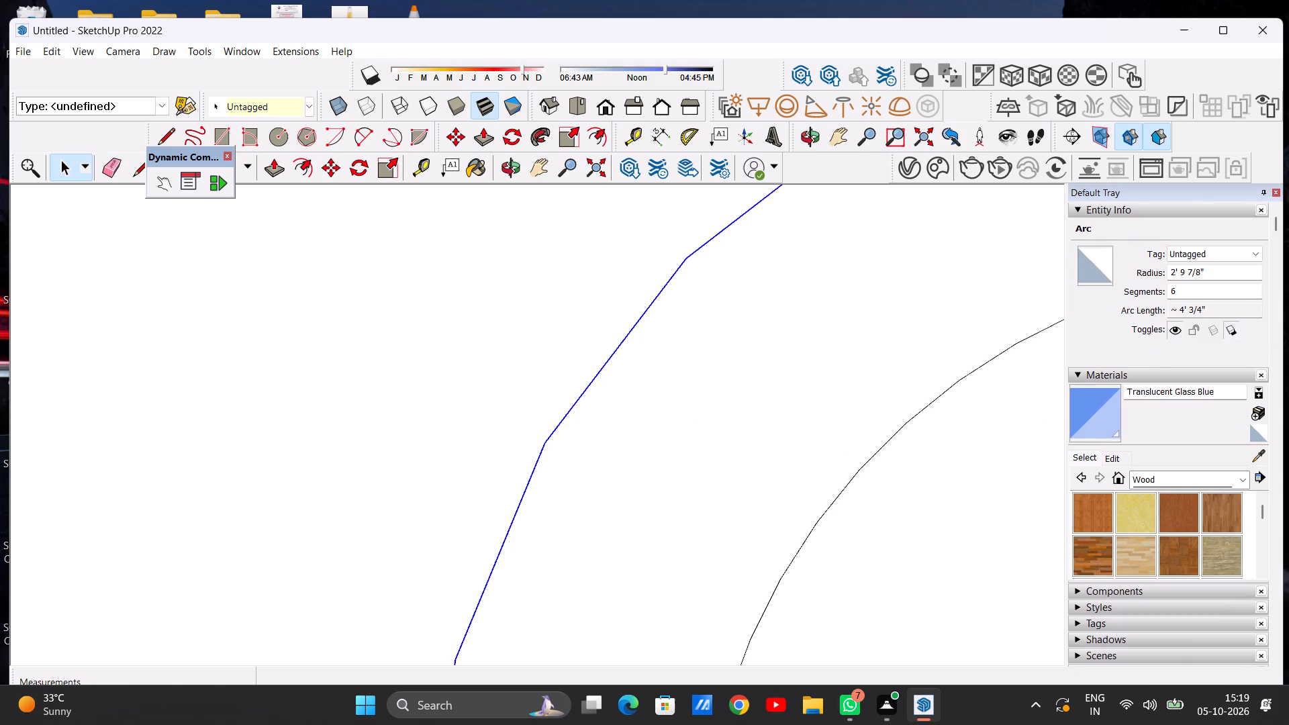
{"action": "left_click", "coordinate": [1177, 291]}
{"action": "key", "text": "0"}
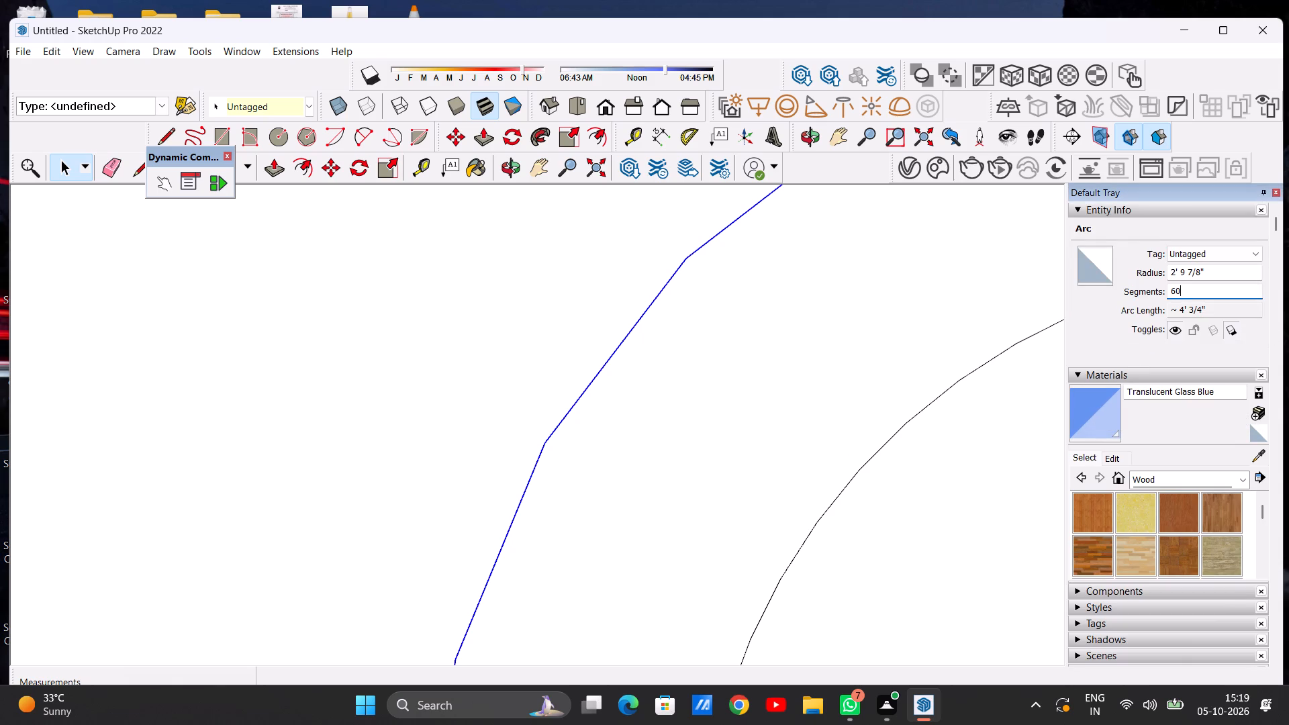
{"action": "key", "text": "Return"}
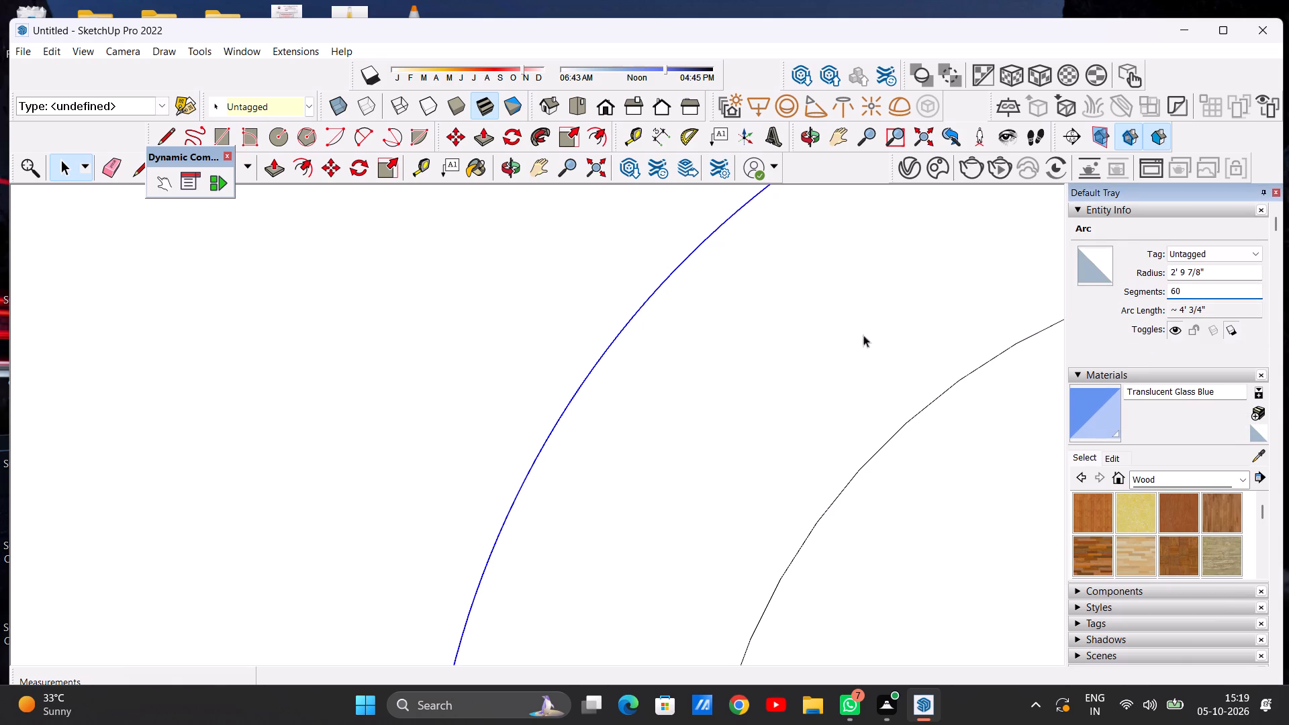
Set the lower-left outer arc of the left panel's ring to 60 segments and clear the selection.
{"action": "scroll", "coordinate": [647, 502], "scroll_direction": "down", "scroll_amount": 20}
{"action": "scroll", "coordinate": [663, 607], "scroll_direction": "up", "scroll_amount": 17}
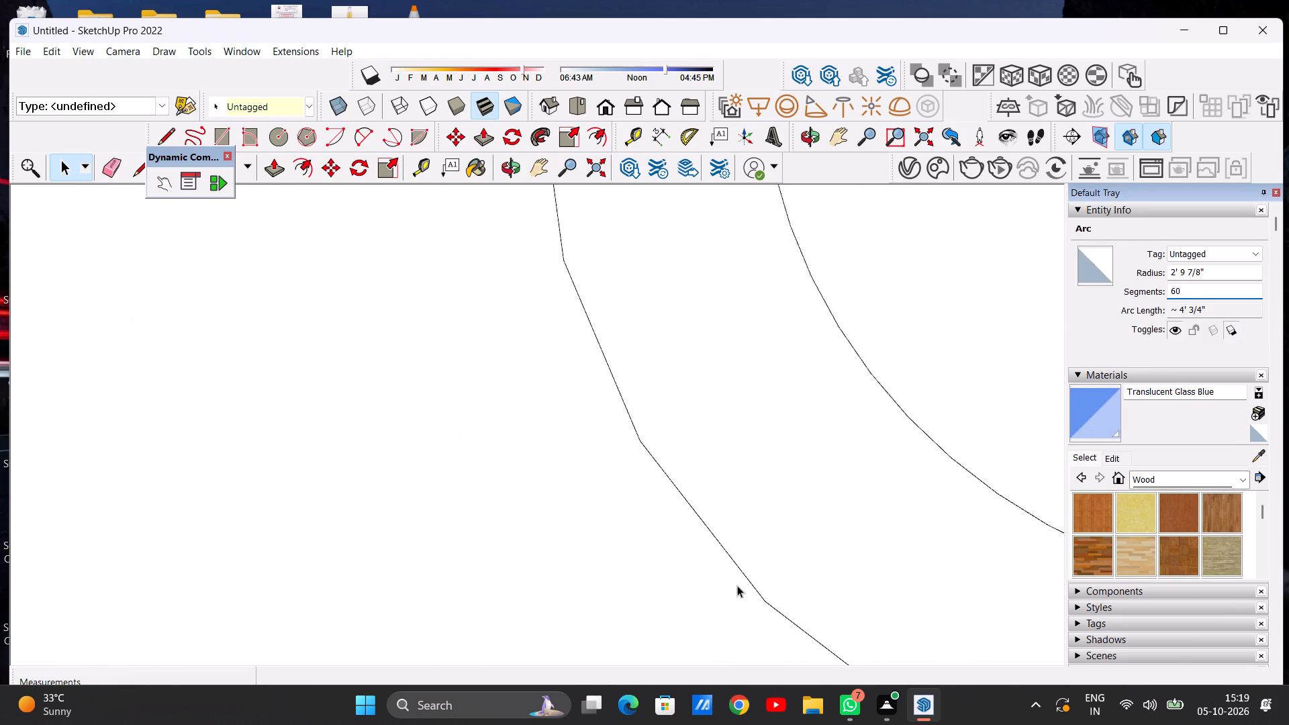
{"action": "scroll", "coordinate": [737, 585], "scroll_direction": "up", "scroll_amount": 1}
{"action": "left_click", "coordinate": [755, 588]}
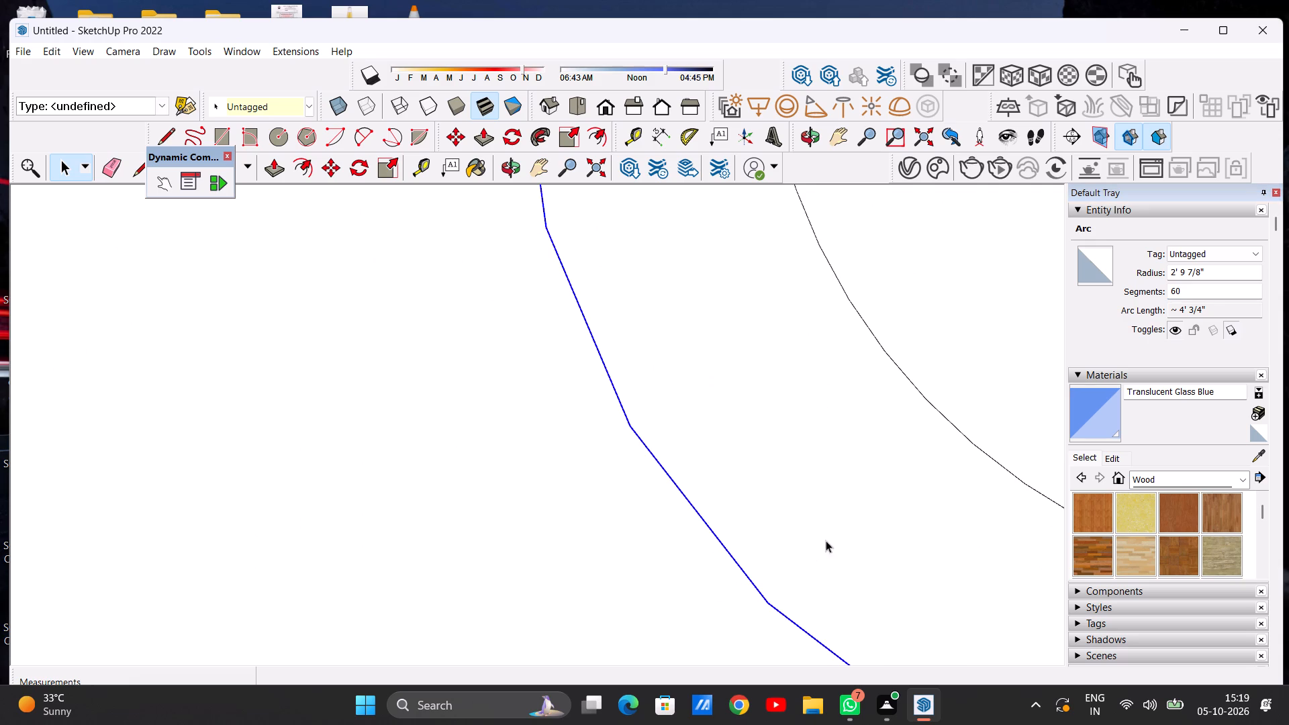
{"action": "left_click", "coordinate": [1178, 287]}
{"action": "key", "text": "0"}
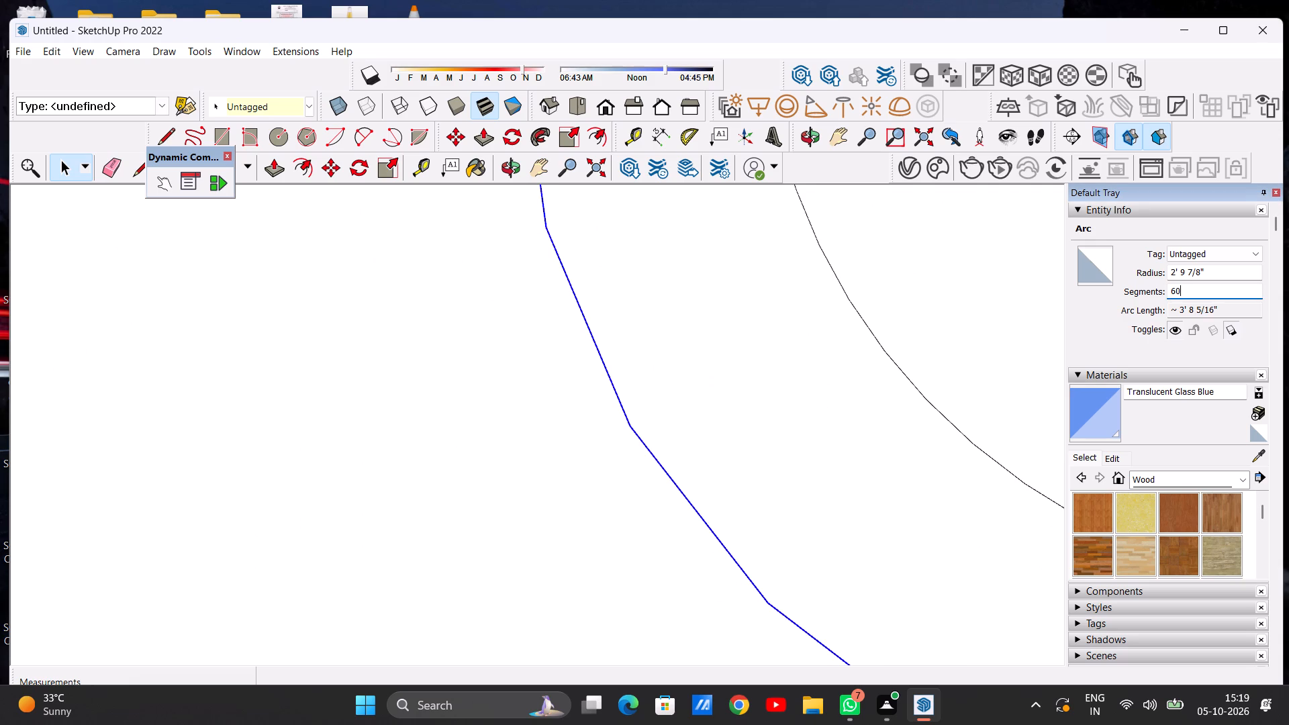
{"action": "key", "text": "Return"}
{"action": "key", "text": "space"}
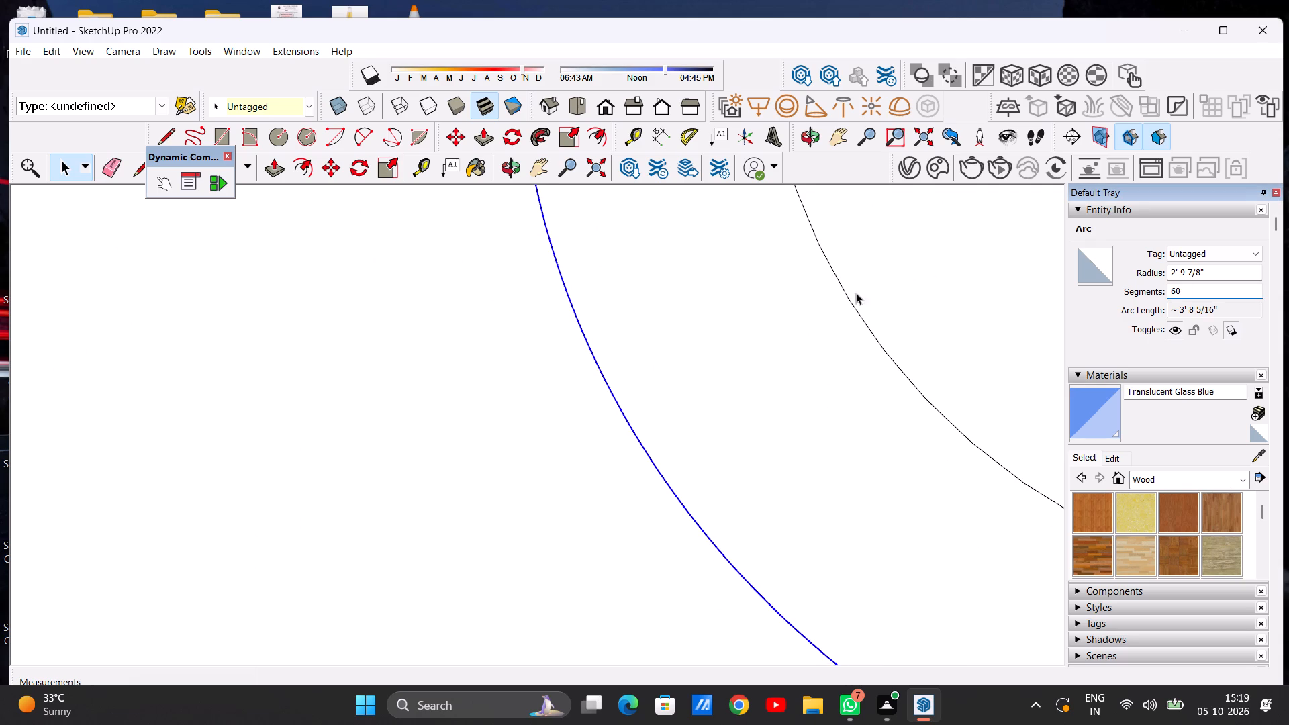
{"action": "scroll", "coordinate": [702, 446], "scroll_direction": "down", "scroll_amount": 20}
{"action": "scroll", "coordinate": [702, 446], "scroll_direction": "down", "scroll_amount": 5}
{"action": "scroll", "coordinate": [850, 446], "scroll_direction": "up", "scroll_amount": 2}
{"action": "left_click", "coordinate": [312, 538]}
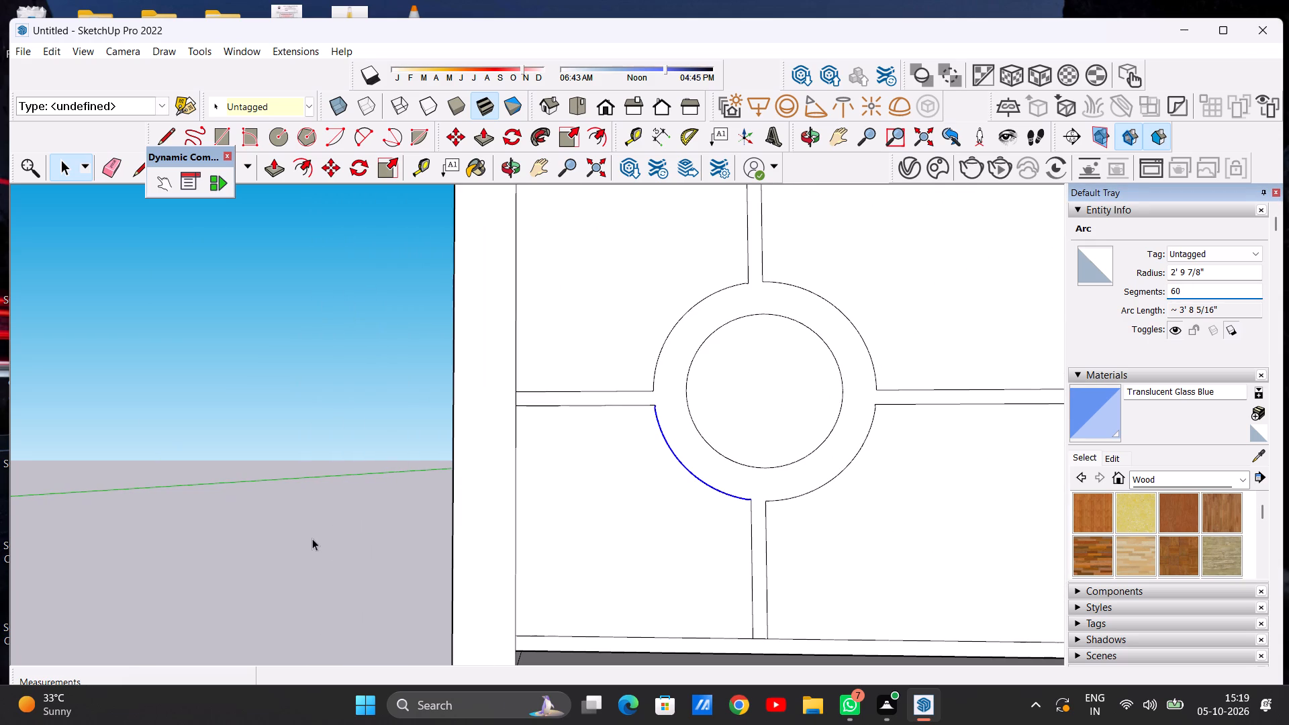
Examine the gate's ring and strip pattern against the whole house, from the front and from the side.
{"action": "scroll", "coordinate": [712, 536], "scroll_direction": "down", "scroll_amount": 20}
{"action": "scroll", "coordinate": [808, 493], "scroll_direction": "up", "scroll_amount": 2}
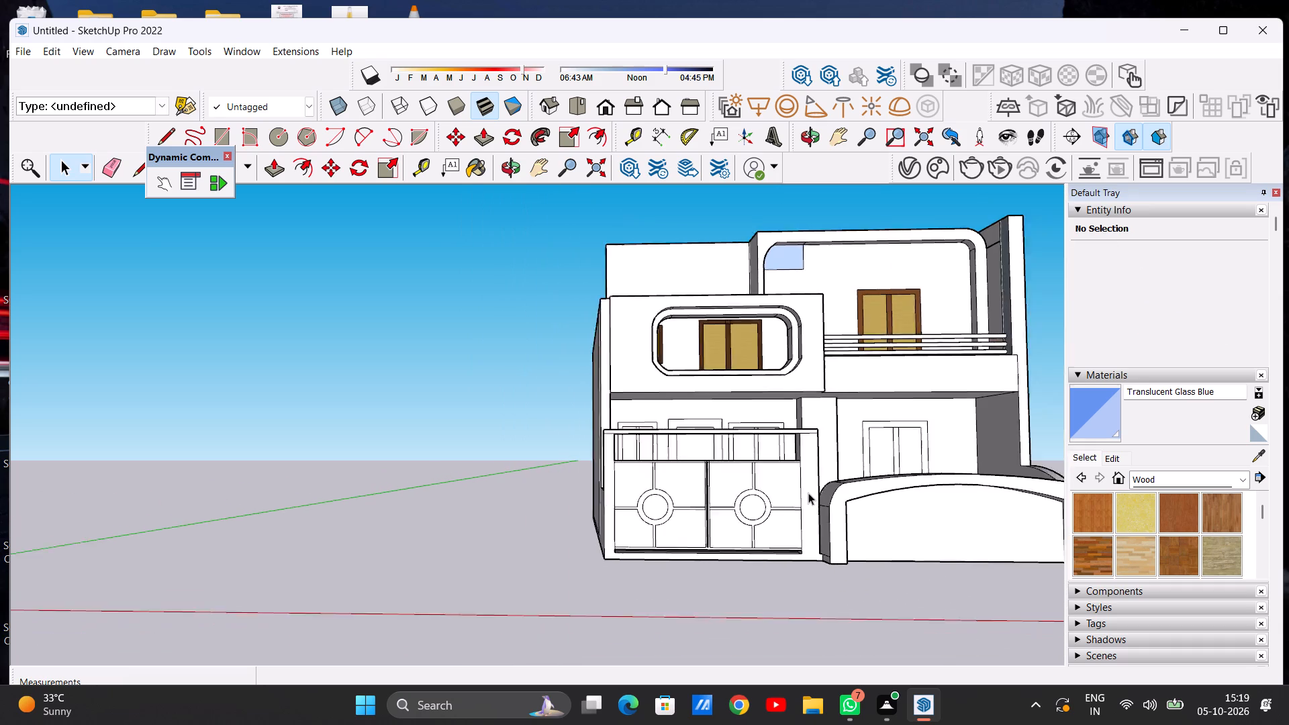
{"action": "scroll", "coordinate": [808, 493], "scroll_direction": "up", "scroll_amount": 3}
{"action": "scroll", "coordinate": [744, 571], "scroll_direction": "down", "scroll_amount": 9}
{"action": "scroll", "coordinate": [742, 551], "scroll_direction": "up", "scroll_amount": 1}
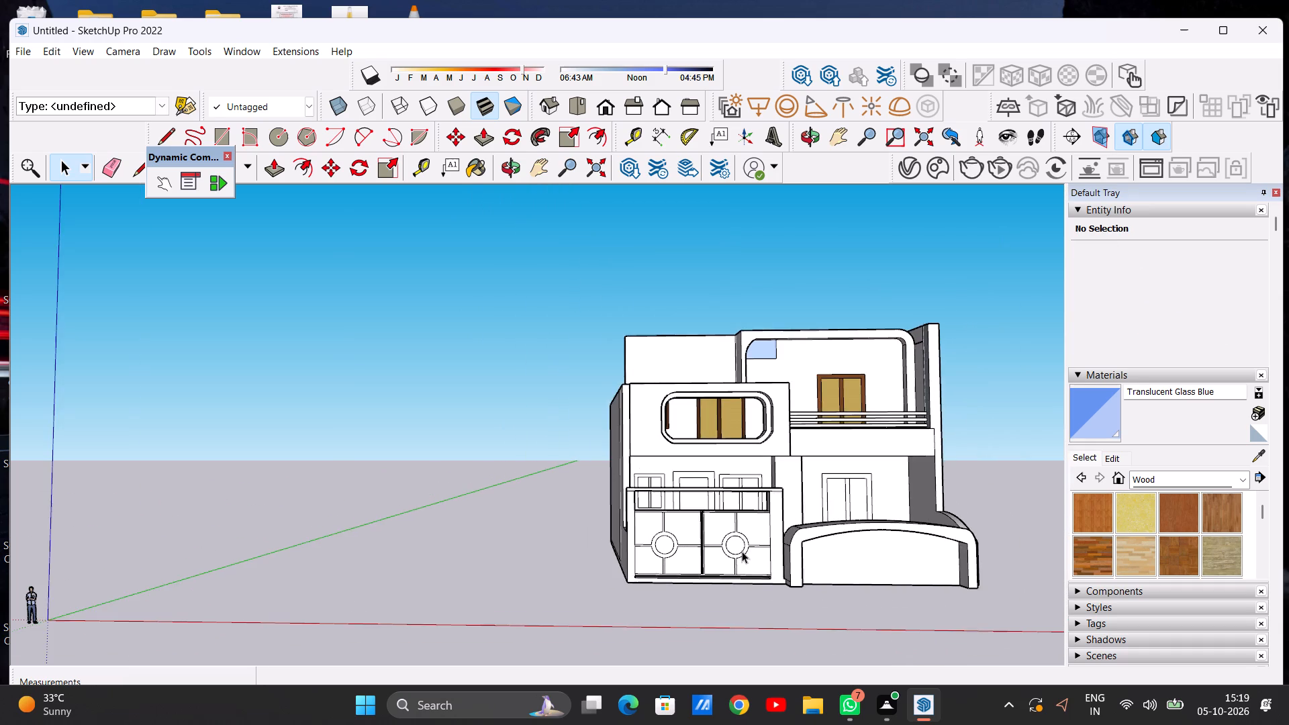
{"action": "middle_click_drag", "start_coordinate": [728, 567], "coordinate": [716, 587]}
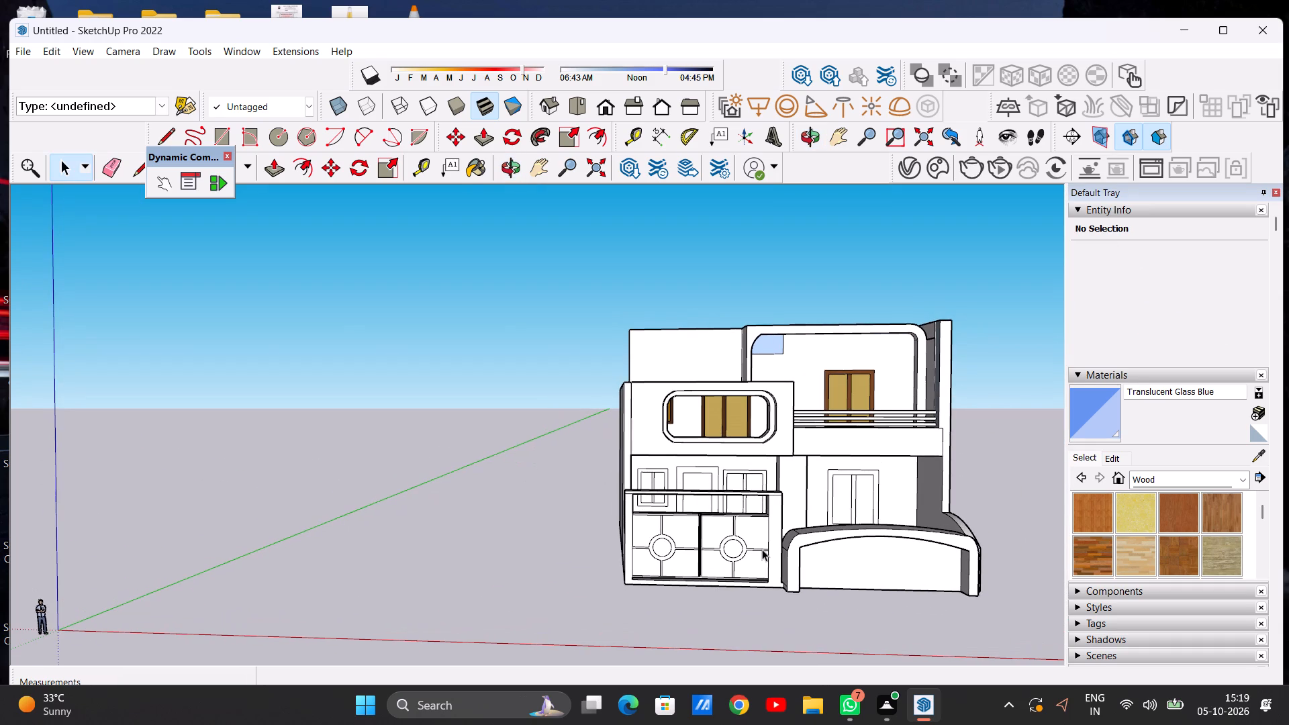
{"action": "scroll", "coordinate": [761, 556], "scroll_direction": "up", "scroll_amount": 7}
{"action": "scroll", "coordinate": [714, 518], "scroll_direction": "down", "scroll_amount": 5}
{"action": "scroll", "coordinate": [721, 520], "scroll_direction": "up", "scroll_amount": 5}
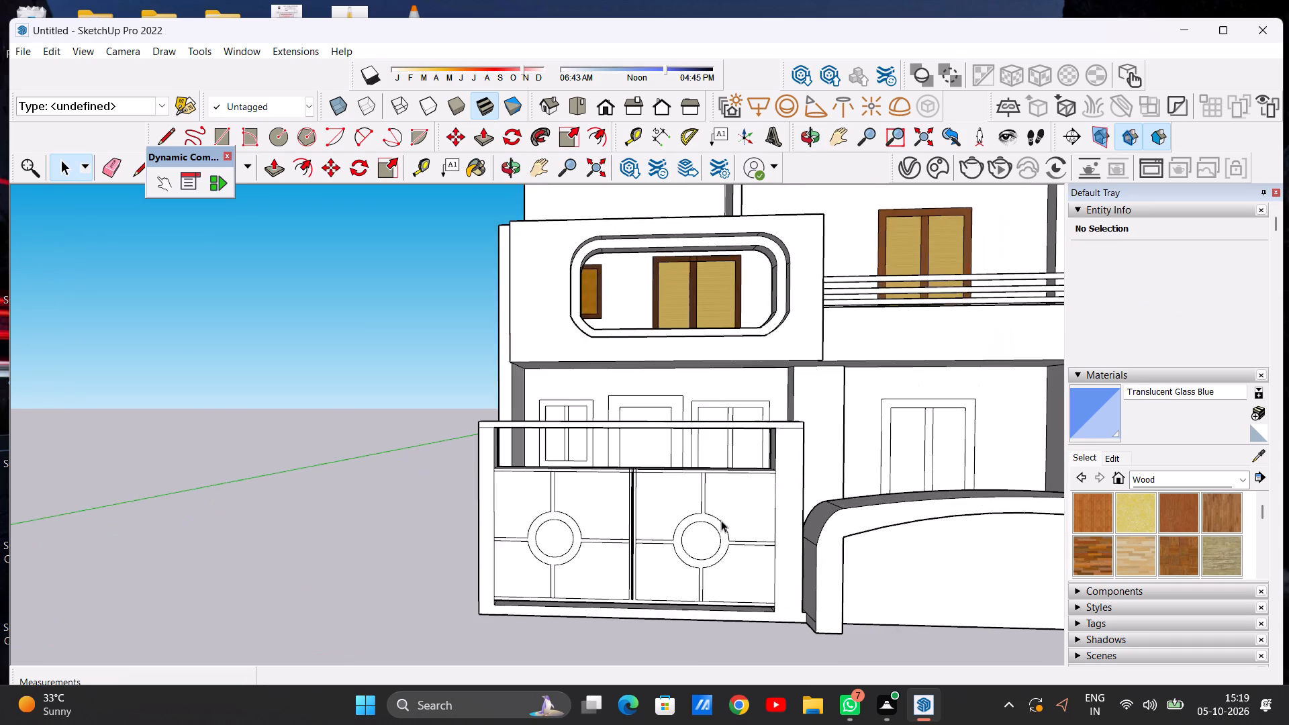
{"action": "scroll", "coordinate": [721, 520], "scroll_direction": "down", "scroll_amount": 5}
{"action": "middle_click_drag", "start_coordinate": [661, 520], "coordinate": [342, 502]}
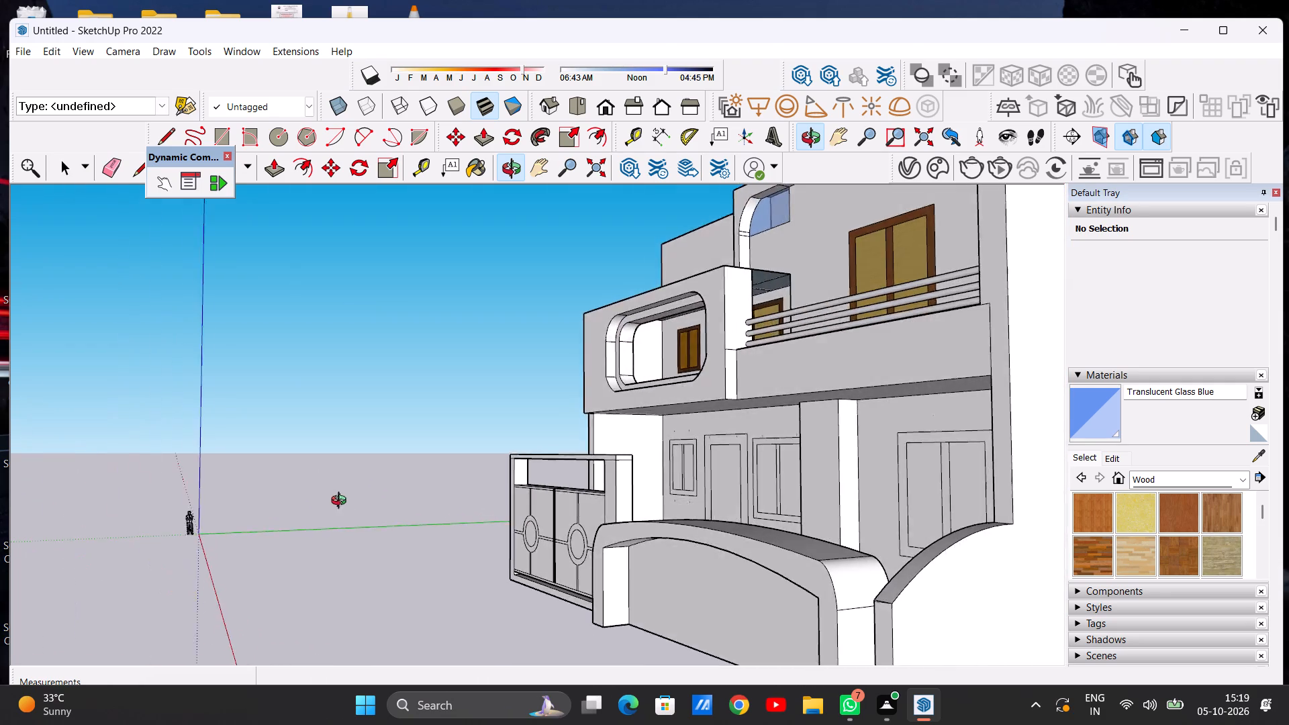
Examine the porch gate's two decorated panels from the front, in context with the house and close up.
{"action": "middle_click_drag", "start_coordinate": [342, 502], "coordinate": [660, 494]}
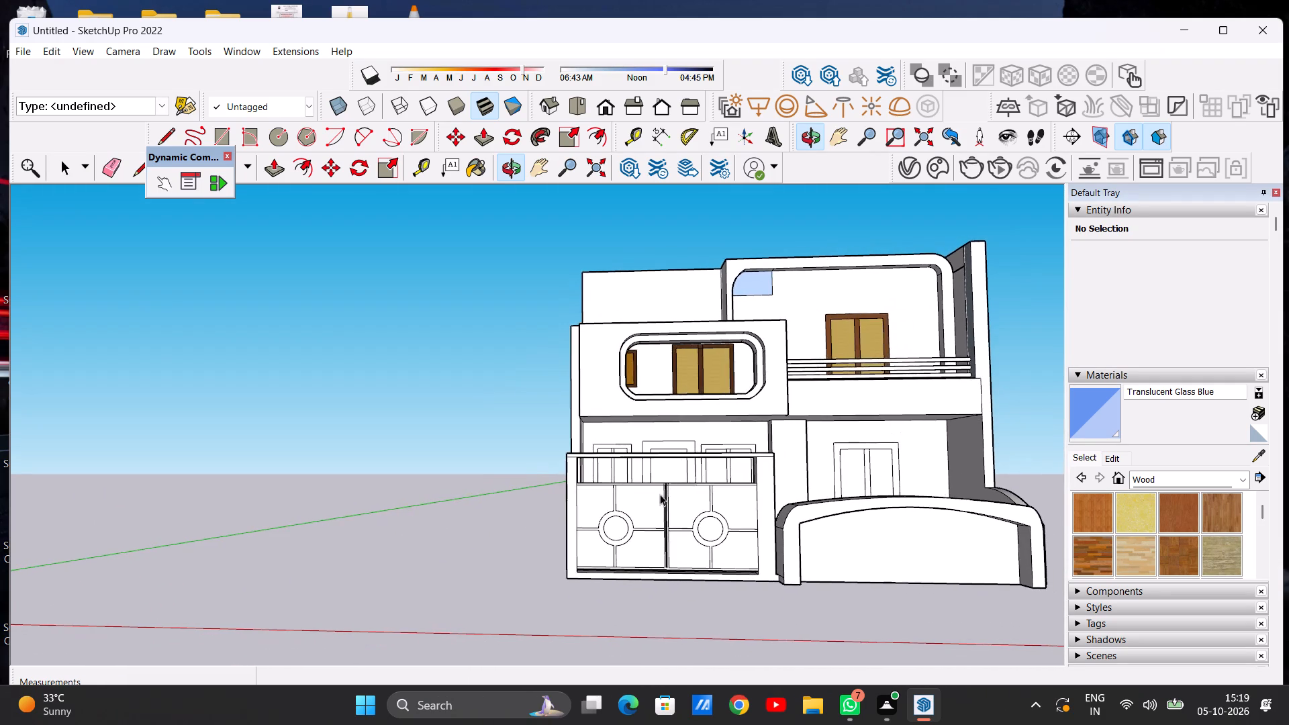
{"action": "scroll", "coordinate": [763, 518], "scroll_direction": "up", "scroll_amount": 7}
{"action": "scroll", "coordinate": [604, 543], "scroll_direction": "down", "scroll_amount": 6}
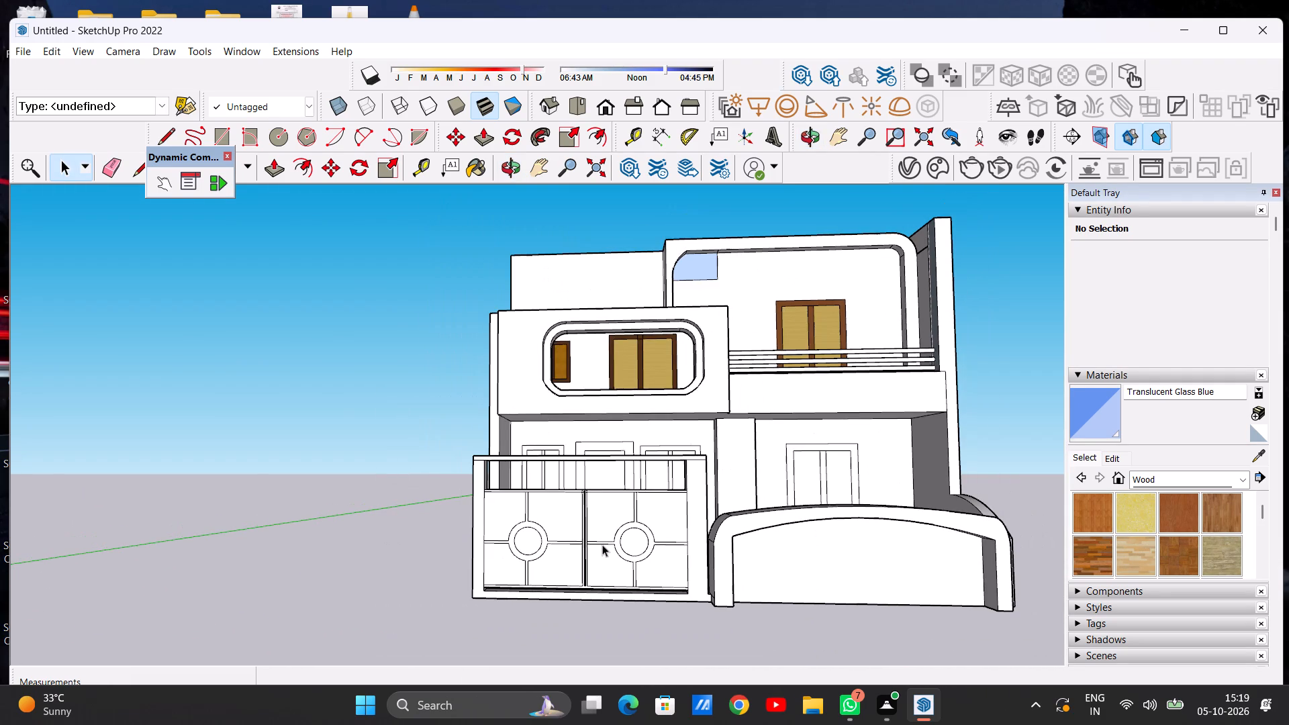
{"action": "scroll", "coordinate": [602, 544], "scroll_direction": "down", "scroll_amount": 1}
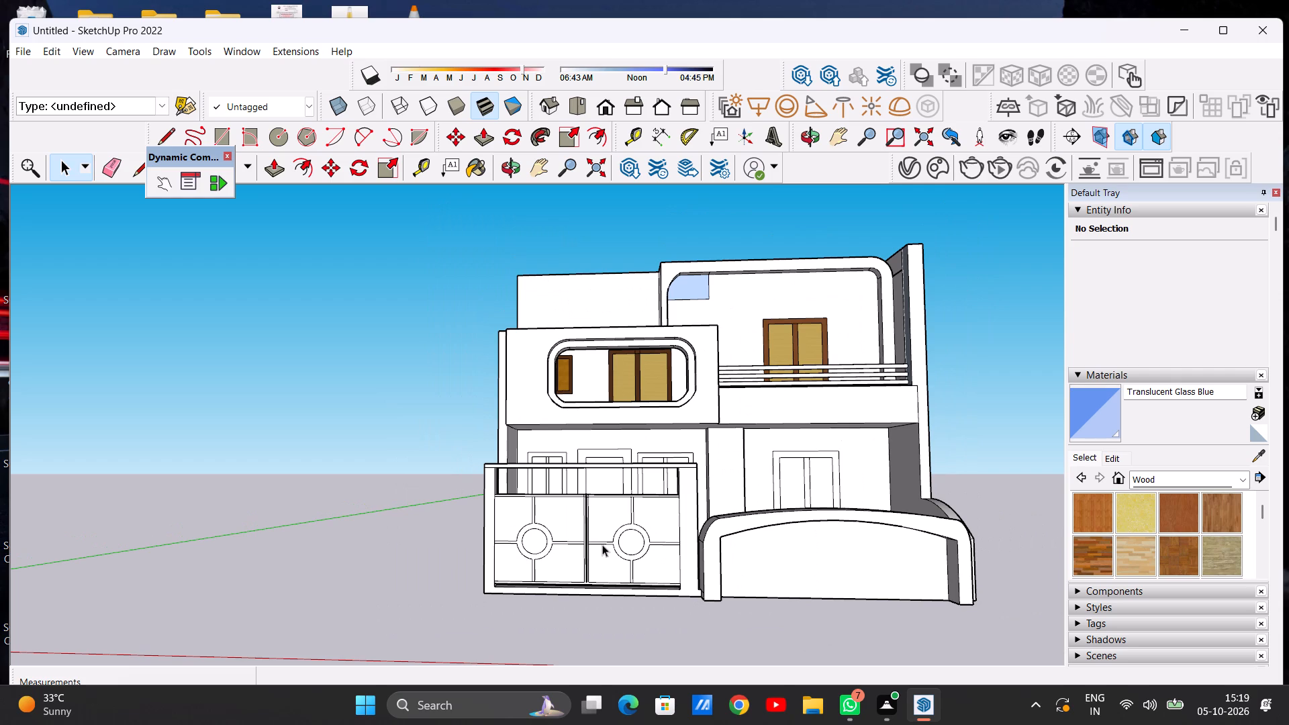
{"action": "scroll", "coordinate": [546, 540], "scroll_direction": "up", "scroll_amount": 12}
{"action": "scroll", "coordinate": [476, 574], "scroll_direction": "down", "scroll_amount": 9}
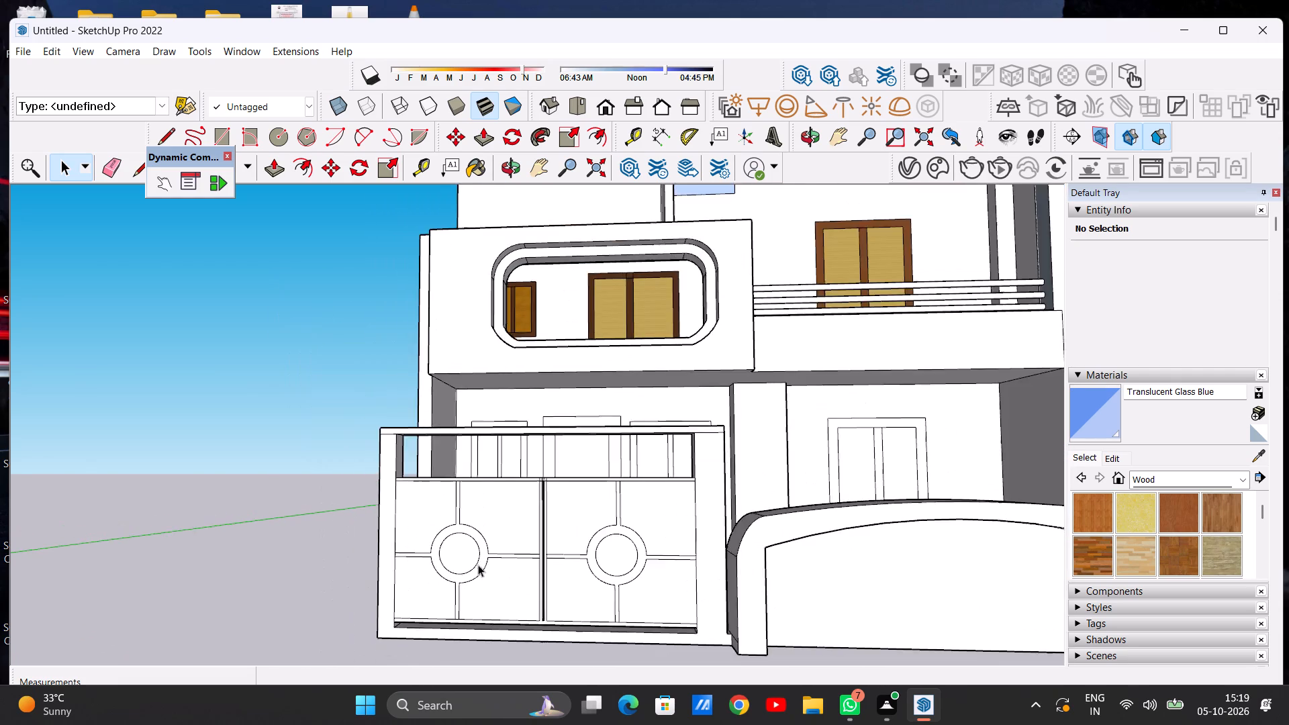
{"action": "middle_click_drag", "start_coordinate": [472, 570], "coordinate": [493, 589]}
{"action": "scroll", "coordinate": [513, 546], "scroll_direction": "up", "scroll_amount": 2}
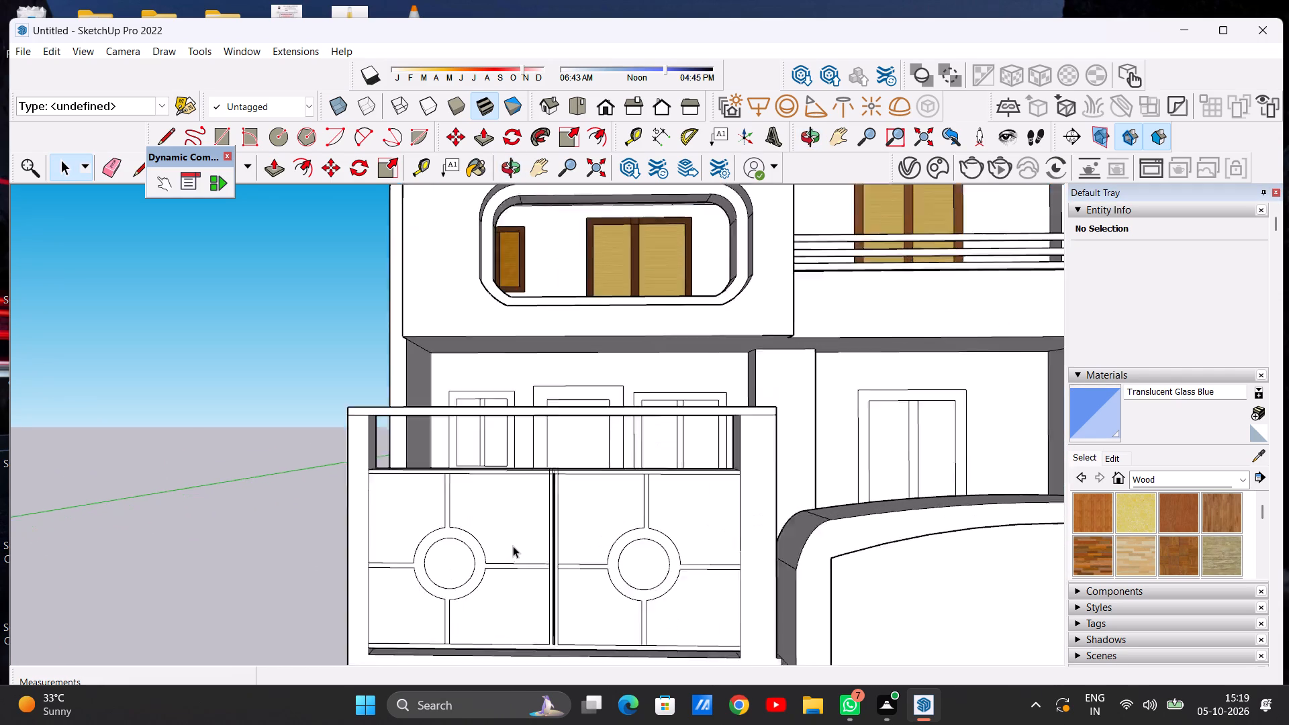
{"action": "scroll", "coordinate": [513, 546], "scroll_direction": "up", "scroll_amount": 2}
{"action": "scroll", "coordinate": [514, 546], "scroll_direction": "down", "scroll_amount": 3}
{"action": "middle_click_drag", "start_coordinate": [455, 545], "coordinate": [482, 538]}
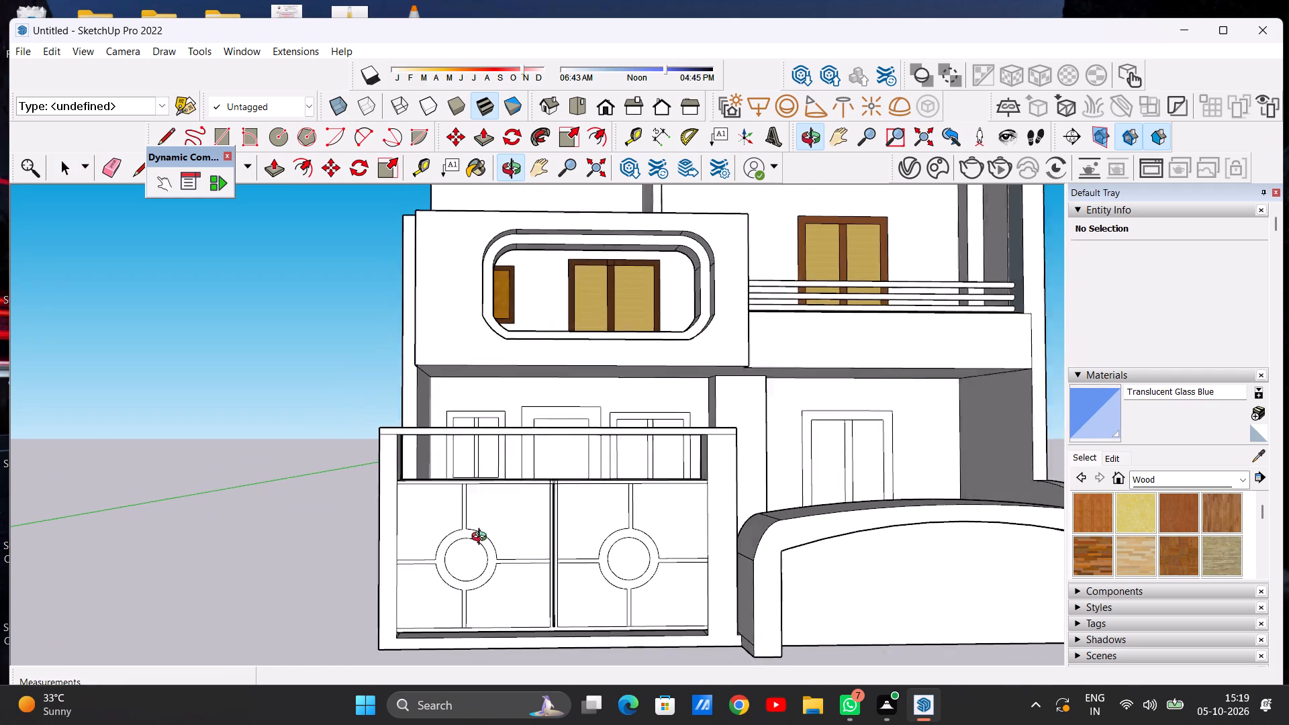
{"action": "middle_click_drag", "start_coordinate": [482, 538], "coordinate": [444, 528]}
{"action": "scroll", "coordinate": [403, 504], "scroll_direction": "up", "scroll_amount": 1}
{"action": "middle_click_drag", "start_coordinate": [404, 522], "coordinate": [405, 523]}
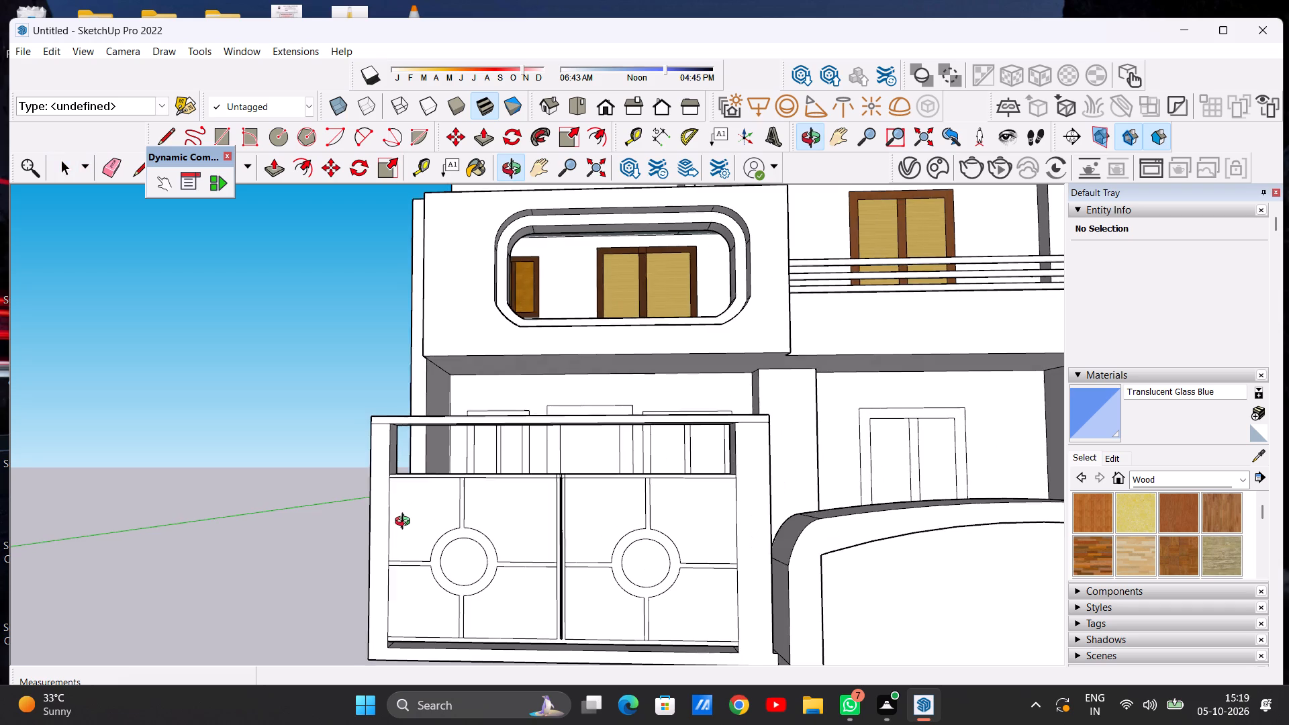
{"action": "middle_click_drag", "start_coordinate": [405, 523], "coordinate": [423, 565]}
{"action": "scroll", "coordinate": [493, 546], "scroll_direction": "up", "scroll_amount": 6}
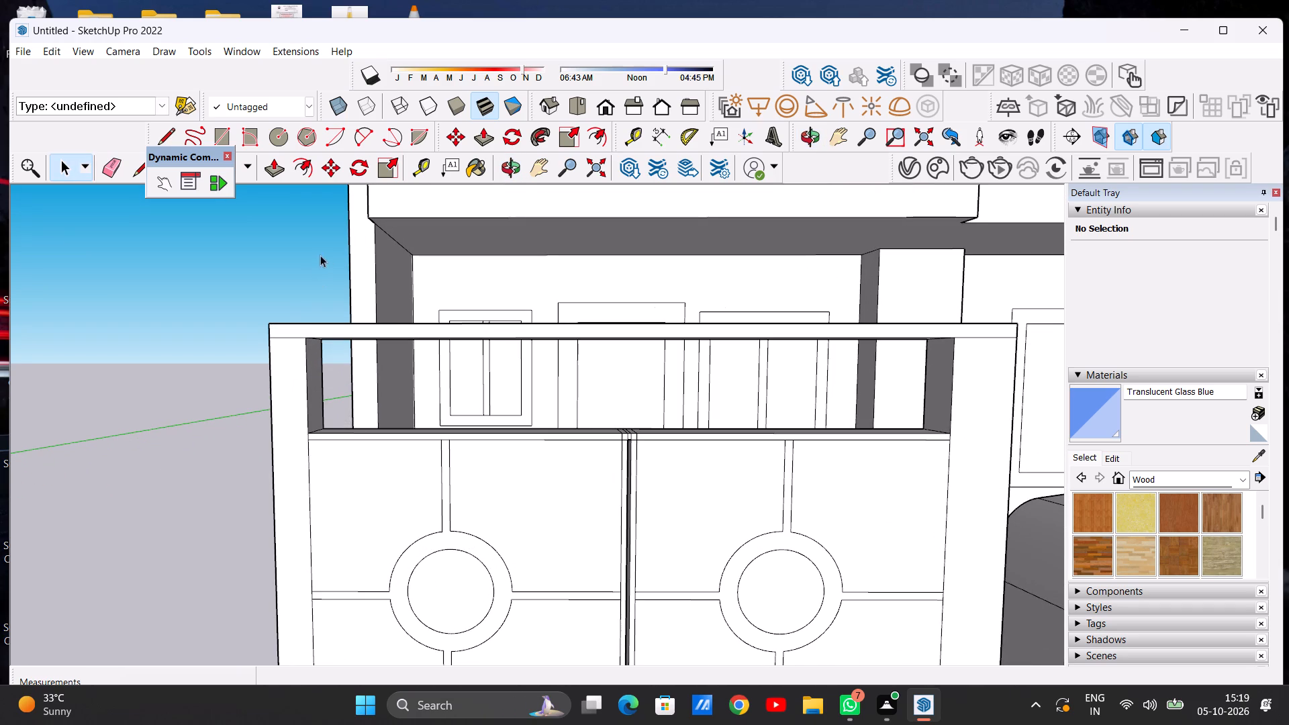
Draw a vertical line about 13' 3 3/4" long just inside the left gate panel's outer edge, between its top and bottom borders.
{"action": "key", "text": "l"}
{"action": "scroll", "coordinate": [332, 364], "scroll_direction": "down", "scroll_amount": 7}
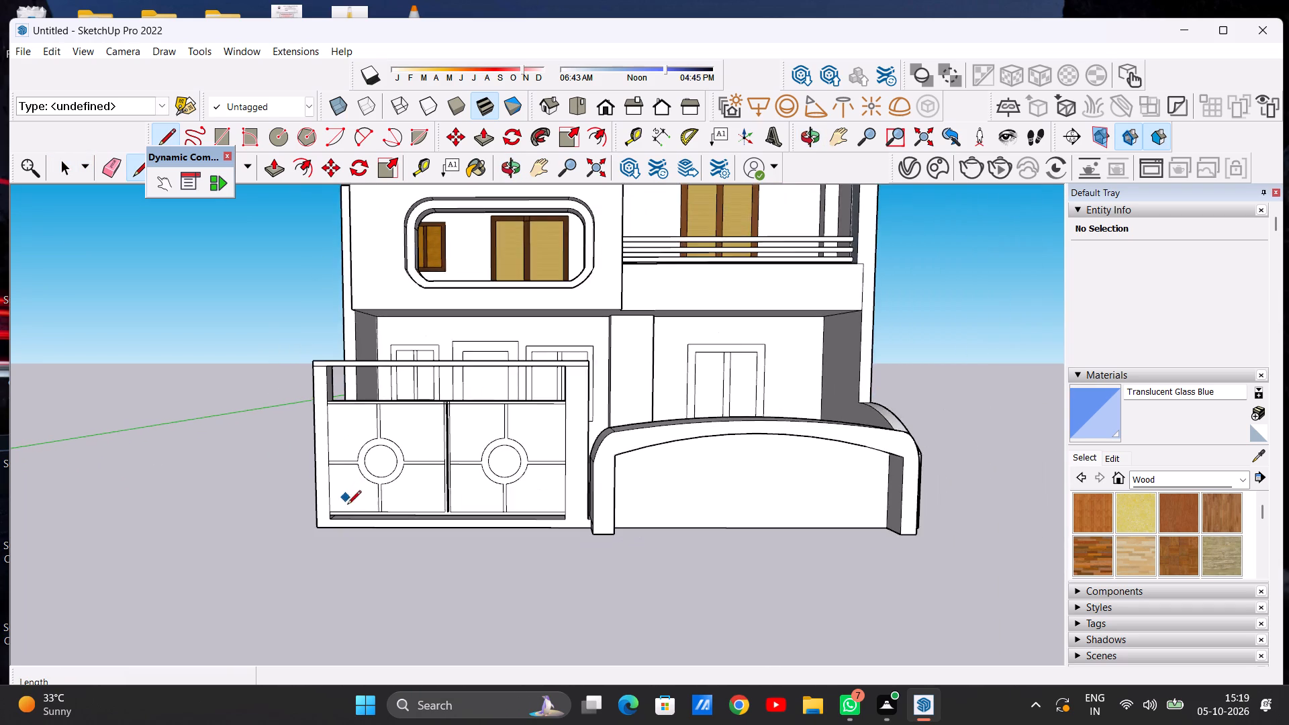
{"action": "scroll", "coordinate": [348, 510], "scroll_direction": "up", "scroll_amount": 19}
{"action": "scroll", "coordinate": [328, 530], "scroll_direction": "down", "scroll_amount": 12}
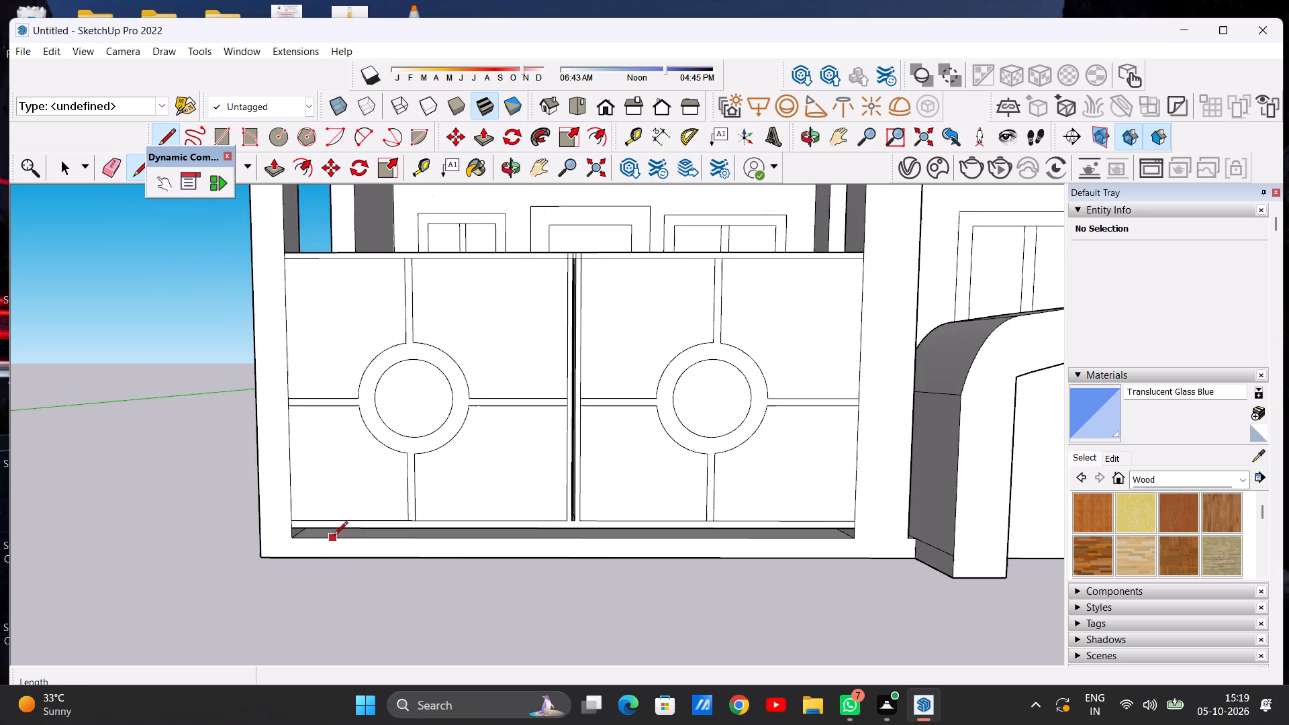
{"action": "scroll", "coordinate": [334, 536], "scroll_direction": "down", "scroll_amount": 3}
{"action": "scroll", "coordinate": [324, 369], "scroll_direction": "up", "scroll_amount": 17}
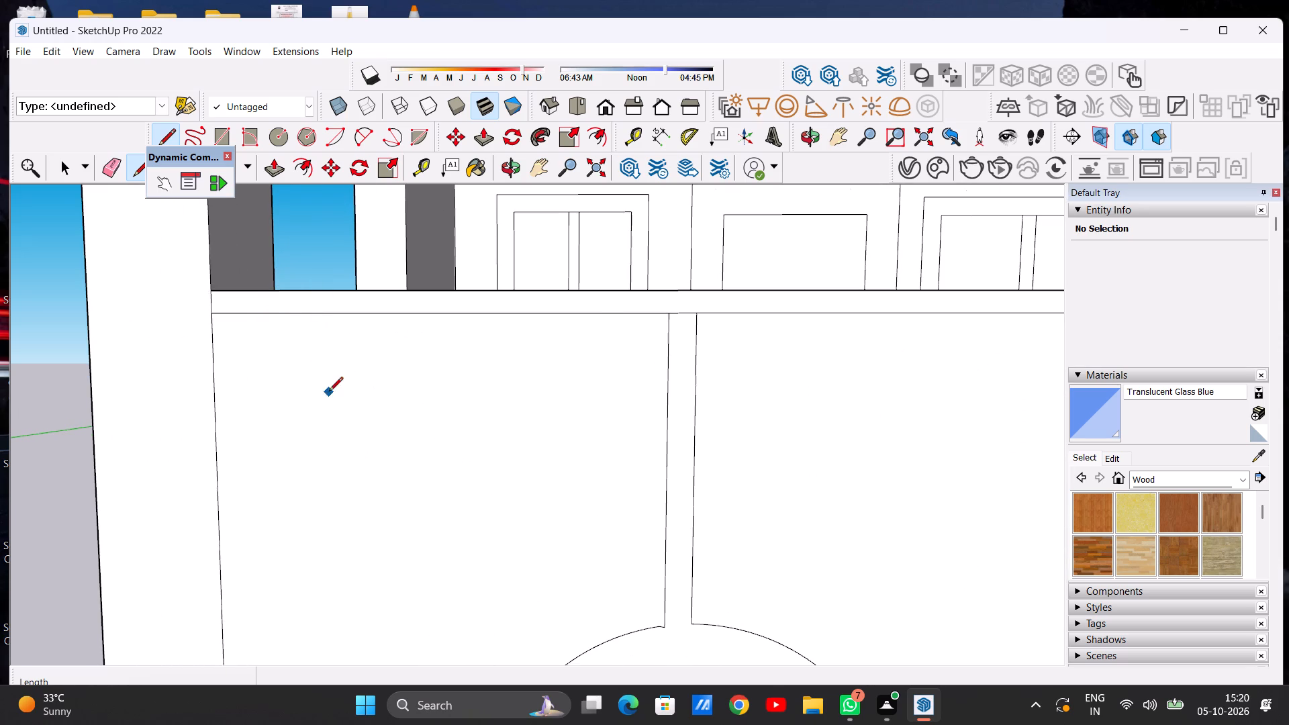
{"action": "scroll", "coordinate": [381, 377], "scroll_direction": "down", "scroll_amount": 15}
{"action": "scroll", "coordinate": [376, 352], "scroll_direction": "up", "scroll_amount": 8}
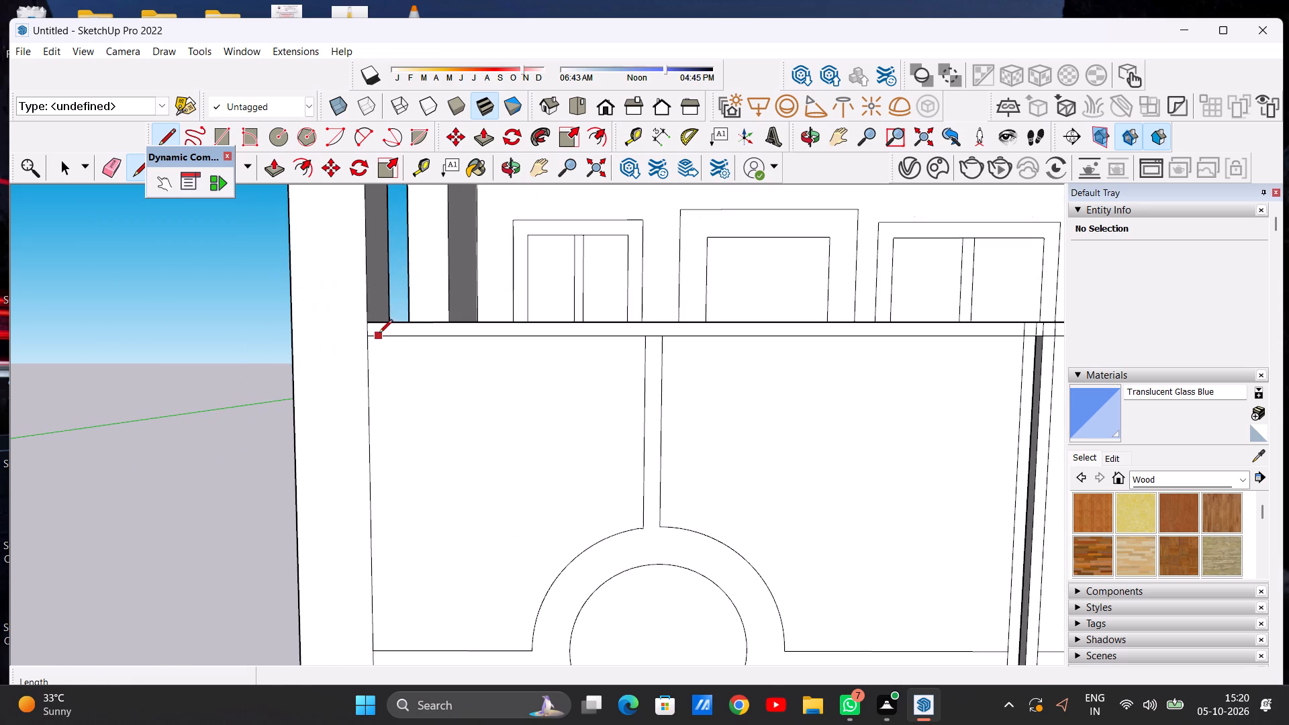
{"action": "left_click", "coordinate": [393, 332]}
{"action": "scroll", "coordinate": [397, 453], "scroll_direction": "down", "scroll_amount": 11}
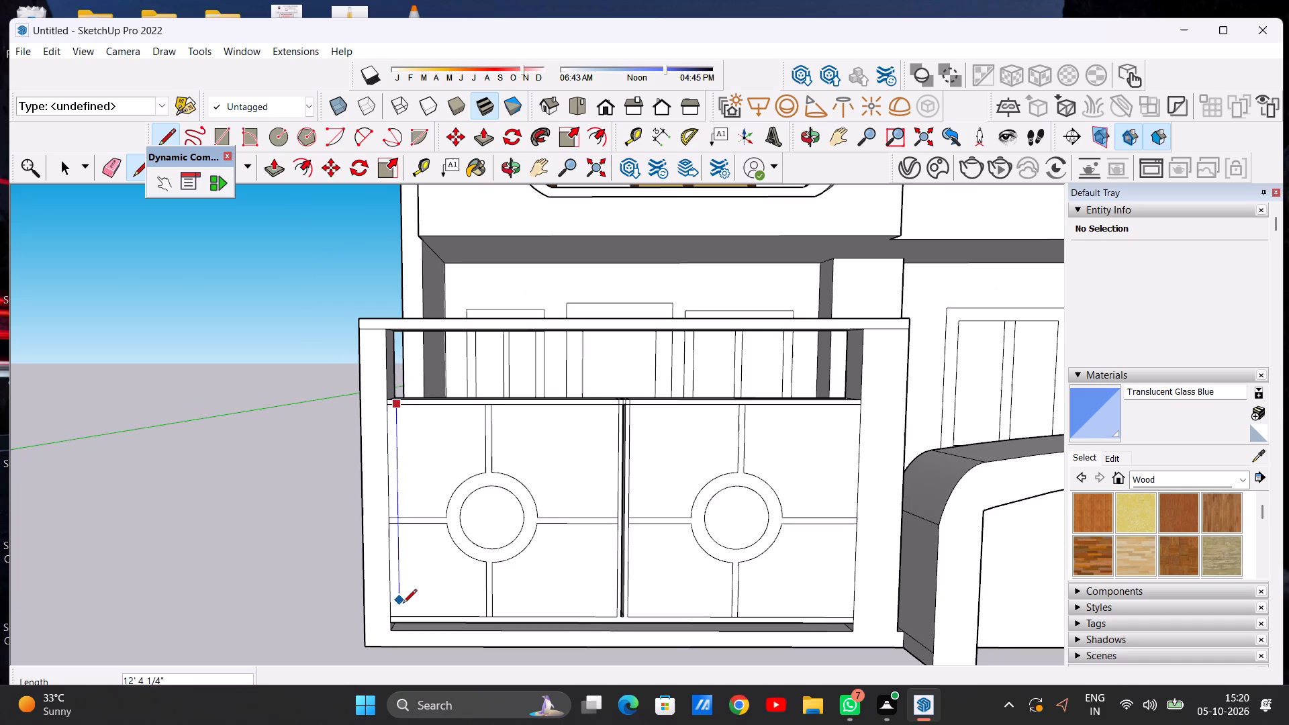
{"action": "scroll", "coordinate": [405, 614], "scroll_direction": "up", "scroll_amount": 11}
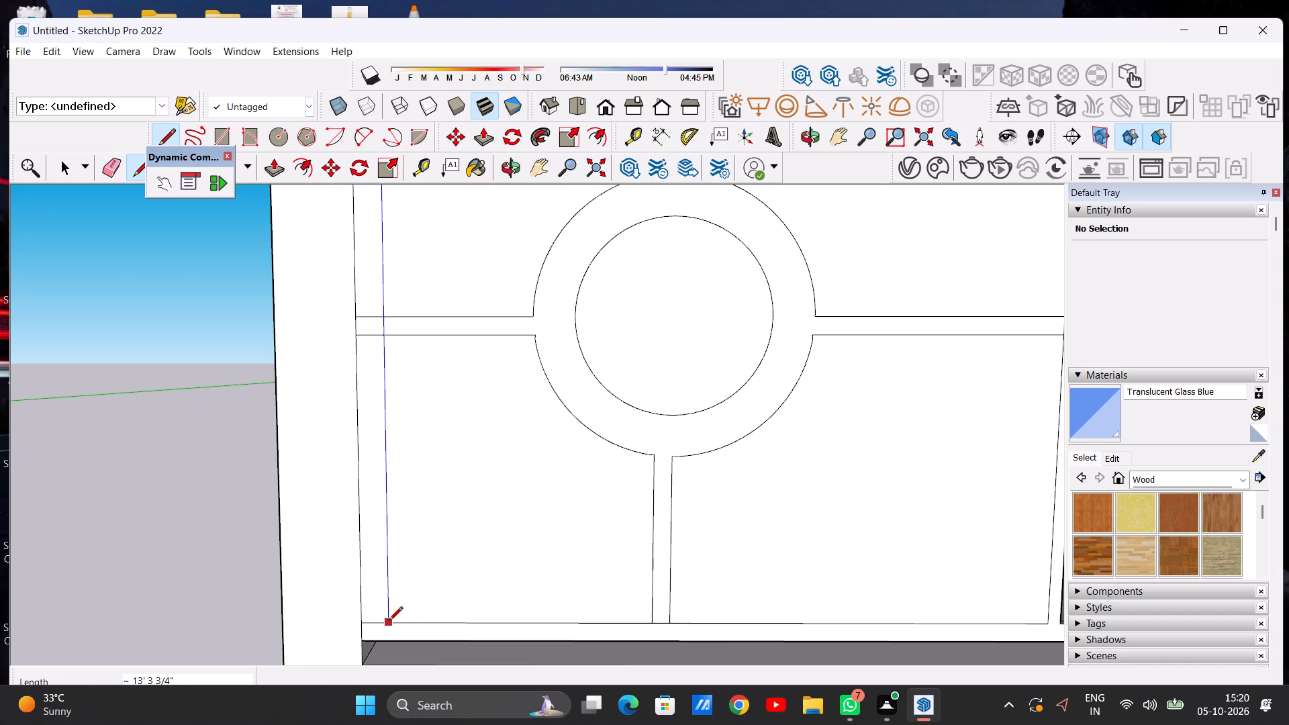
{"action": "left_click", "coordinate": [389, 622]}
{"action": "key", "text": "space"}
{"action": "scroll", "coordinate": [442, 625], "scroll_direction": "down", "scroll_amount": 10}
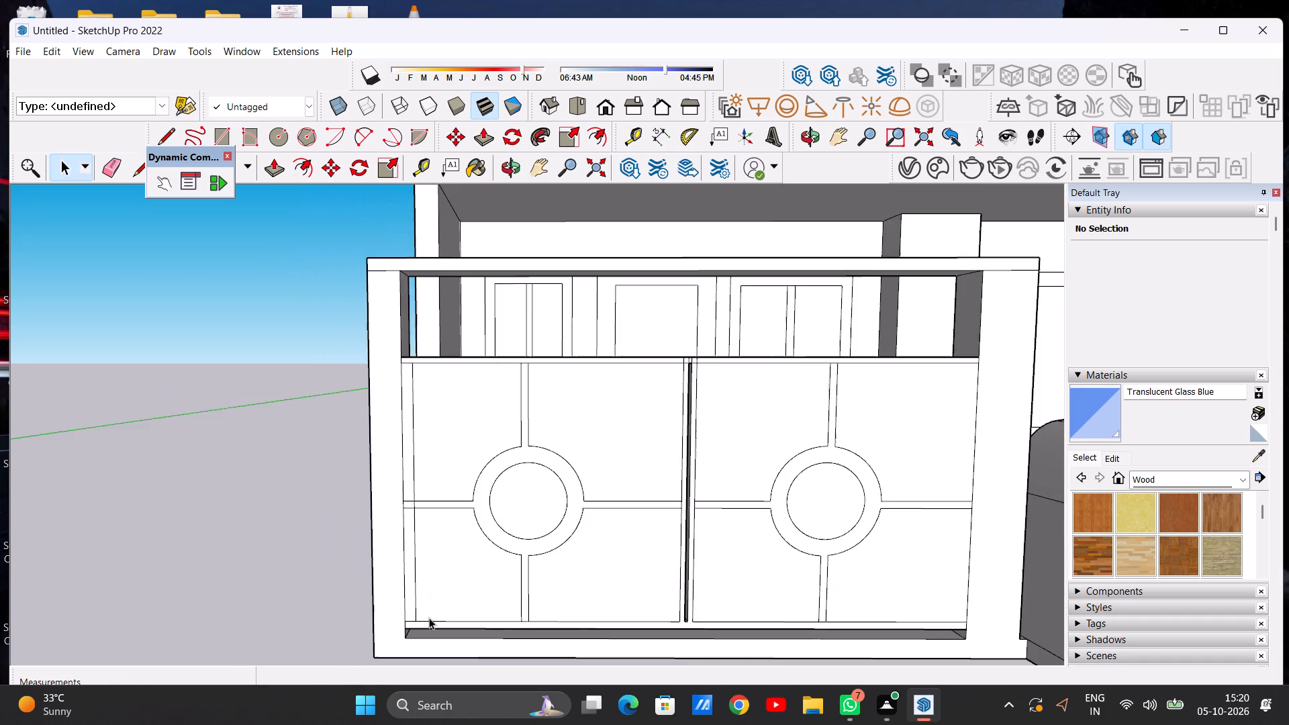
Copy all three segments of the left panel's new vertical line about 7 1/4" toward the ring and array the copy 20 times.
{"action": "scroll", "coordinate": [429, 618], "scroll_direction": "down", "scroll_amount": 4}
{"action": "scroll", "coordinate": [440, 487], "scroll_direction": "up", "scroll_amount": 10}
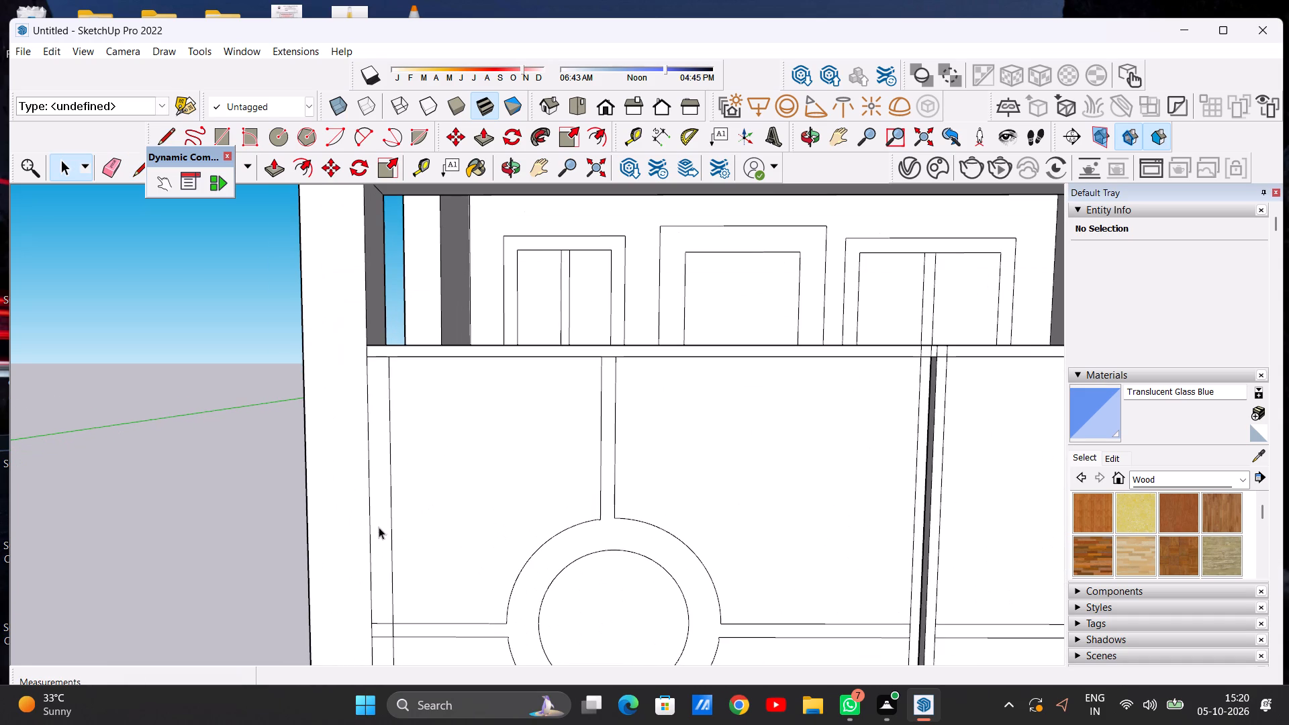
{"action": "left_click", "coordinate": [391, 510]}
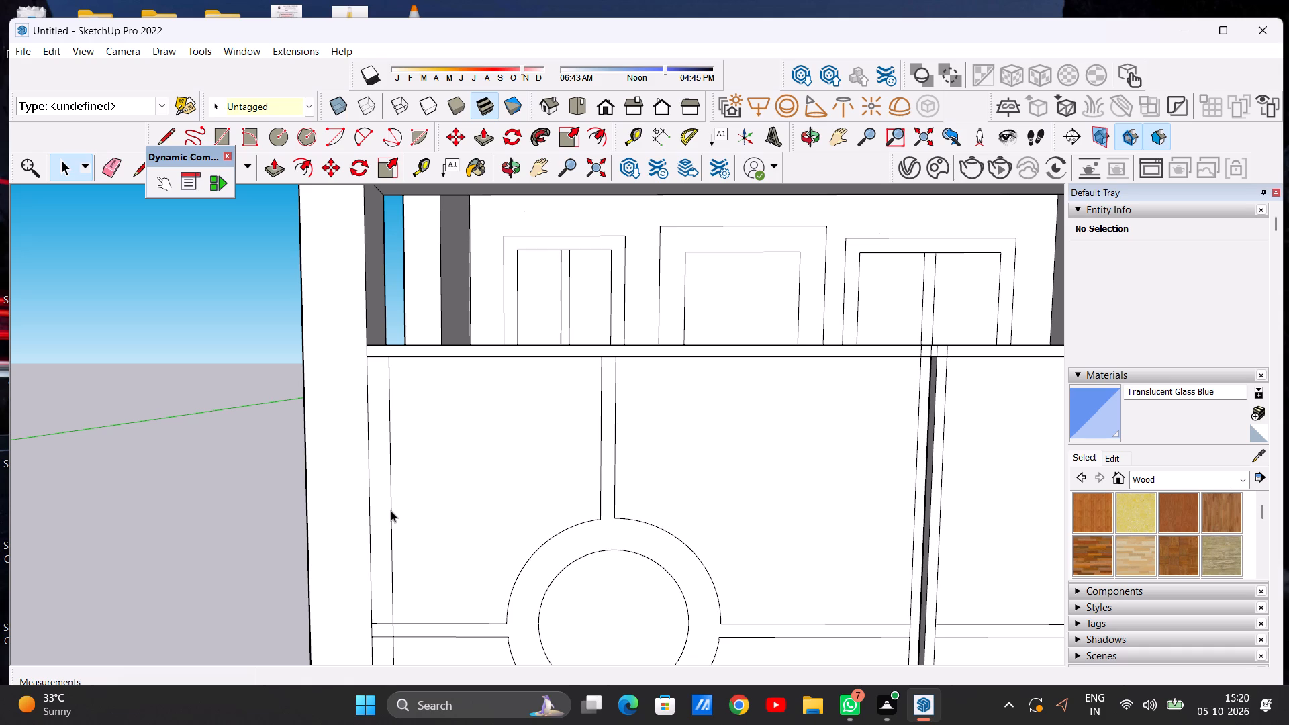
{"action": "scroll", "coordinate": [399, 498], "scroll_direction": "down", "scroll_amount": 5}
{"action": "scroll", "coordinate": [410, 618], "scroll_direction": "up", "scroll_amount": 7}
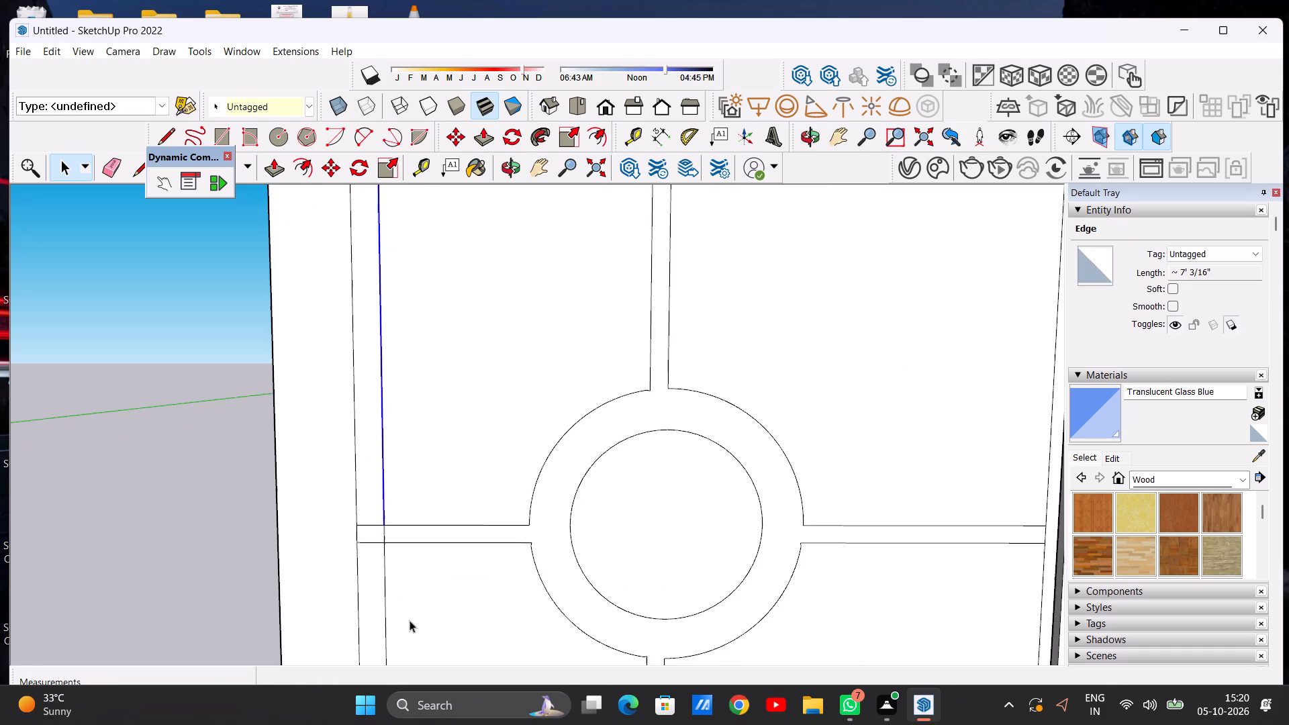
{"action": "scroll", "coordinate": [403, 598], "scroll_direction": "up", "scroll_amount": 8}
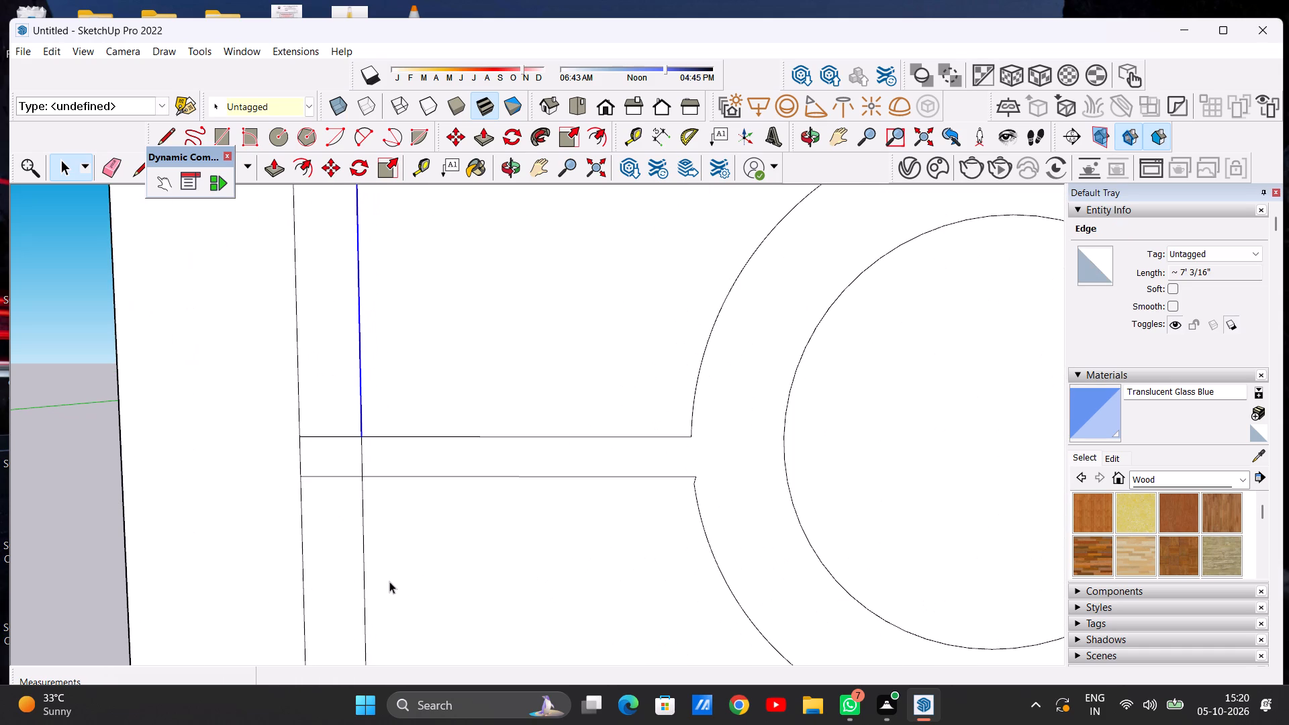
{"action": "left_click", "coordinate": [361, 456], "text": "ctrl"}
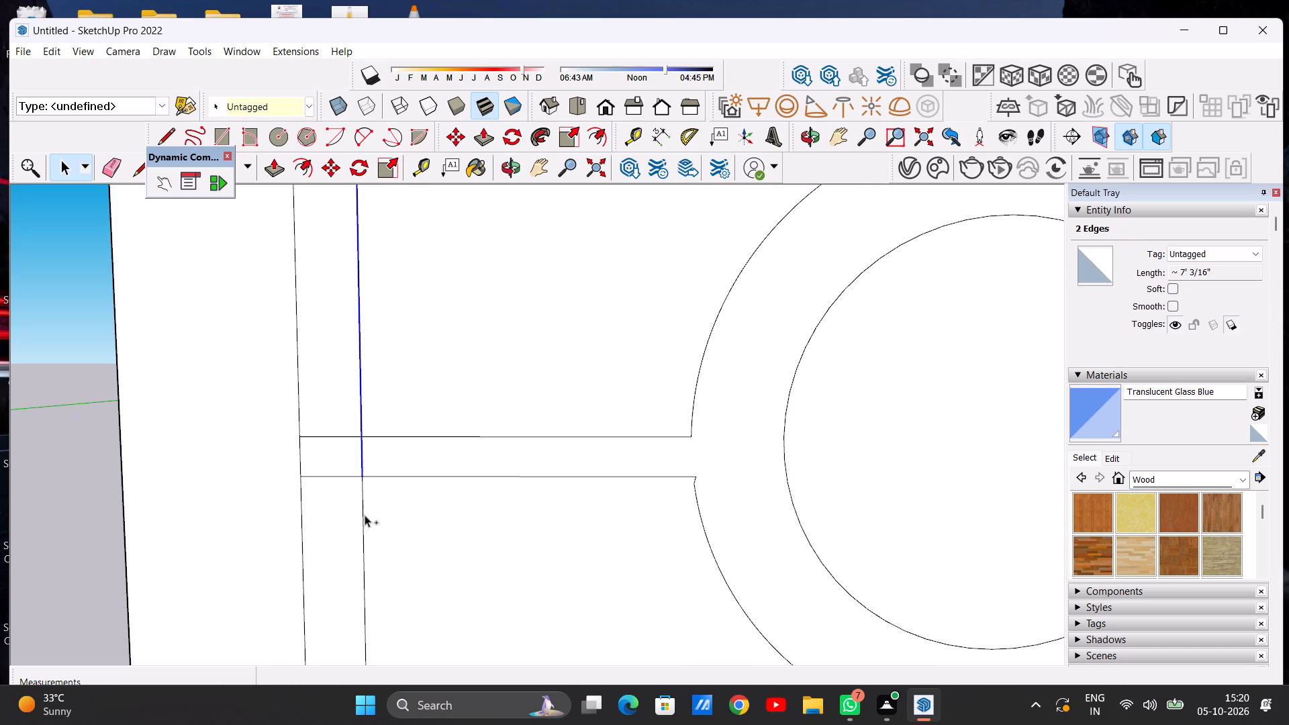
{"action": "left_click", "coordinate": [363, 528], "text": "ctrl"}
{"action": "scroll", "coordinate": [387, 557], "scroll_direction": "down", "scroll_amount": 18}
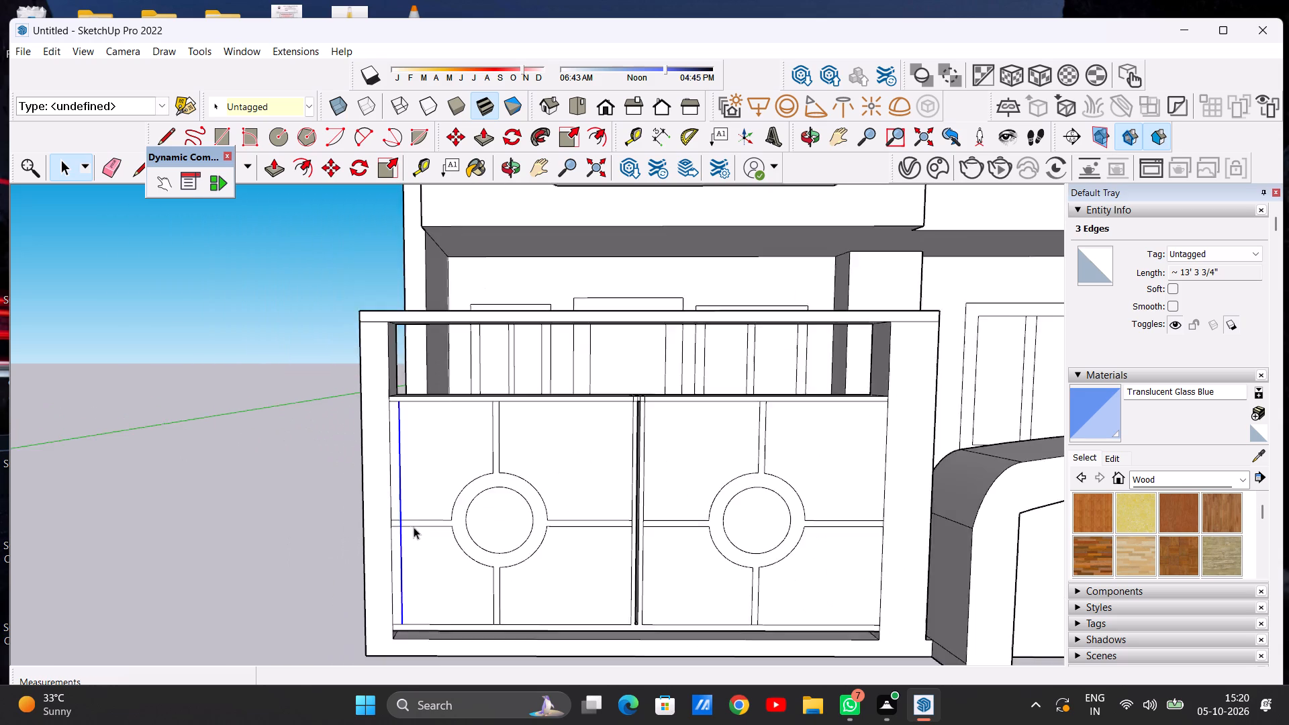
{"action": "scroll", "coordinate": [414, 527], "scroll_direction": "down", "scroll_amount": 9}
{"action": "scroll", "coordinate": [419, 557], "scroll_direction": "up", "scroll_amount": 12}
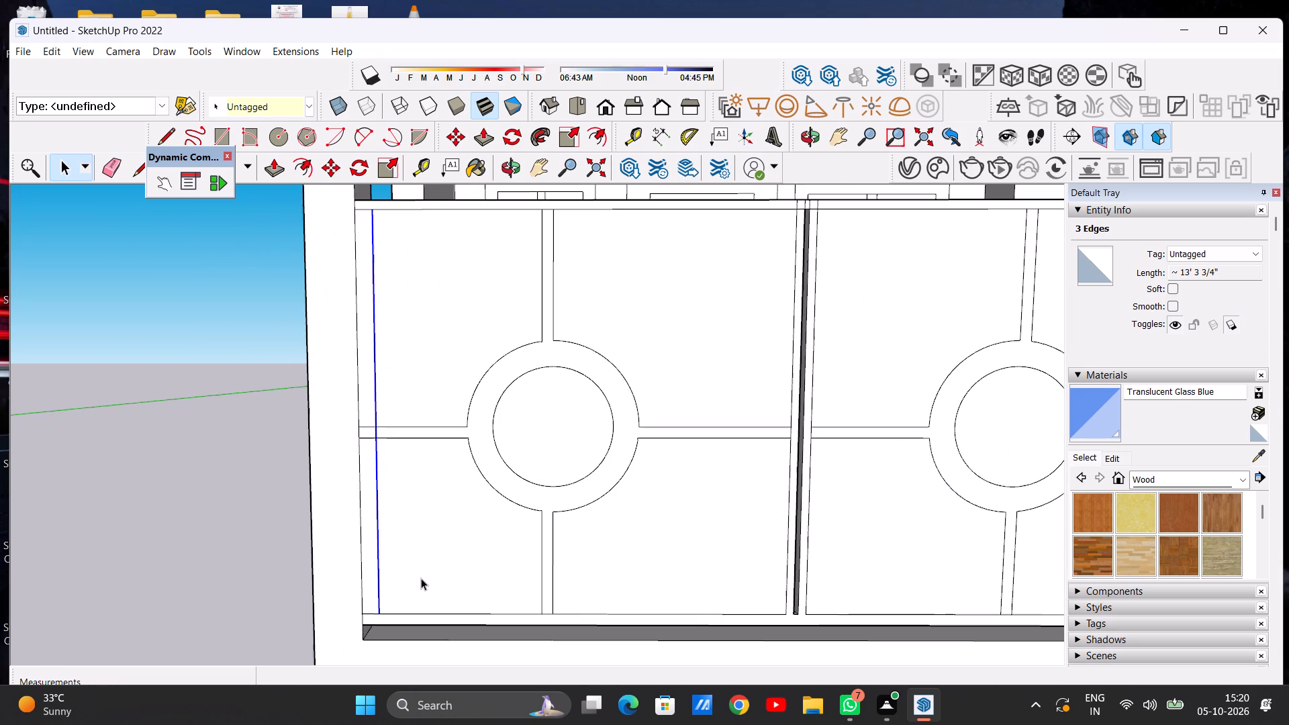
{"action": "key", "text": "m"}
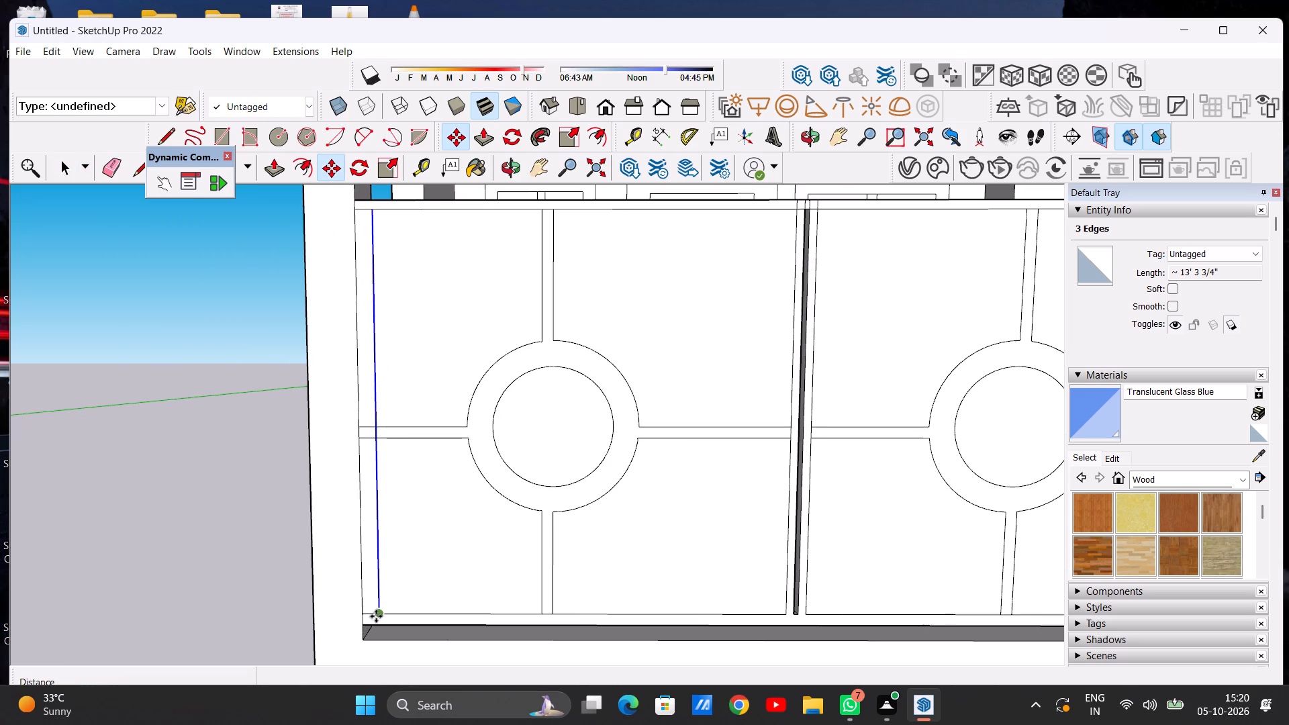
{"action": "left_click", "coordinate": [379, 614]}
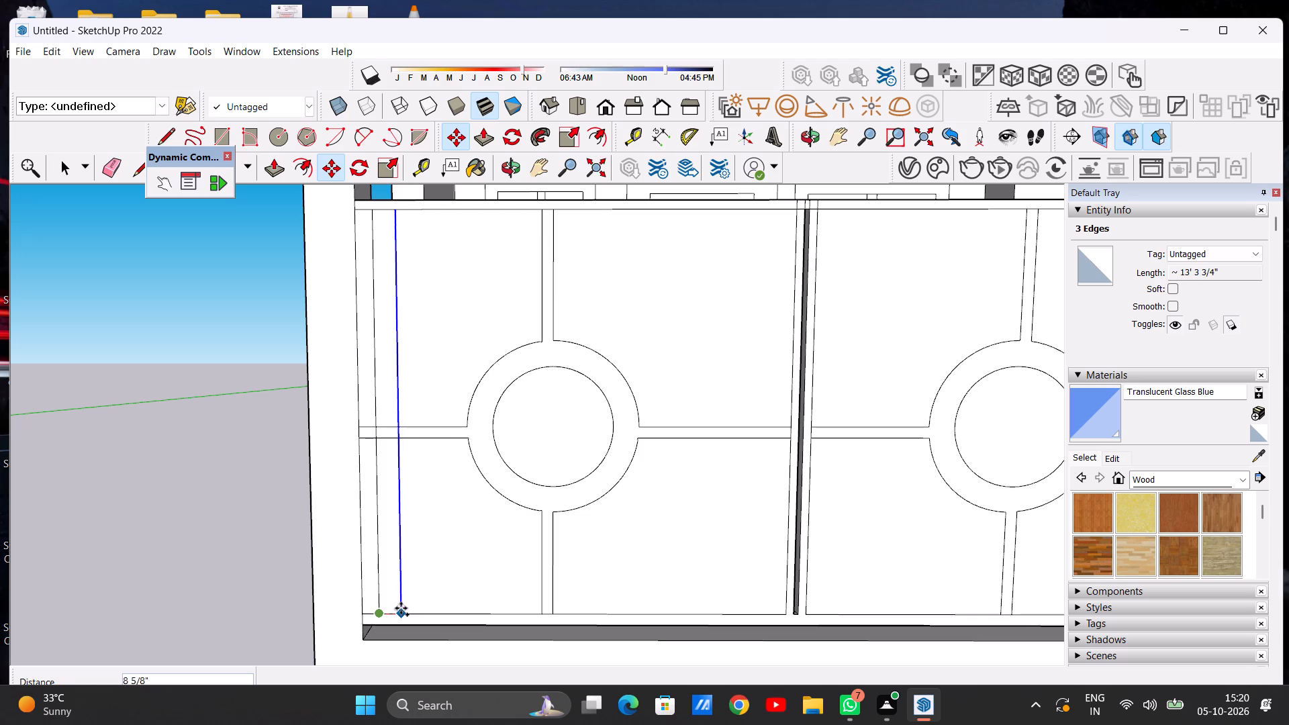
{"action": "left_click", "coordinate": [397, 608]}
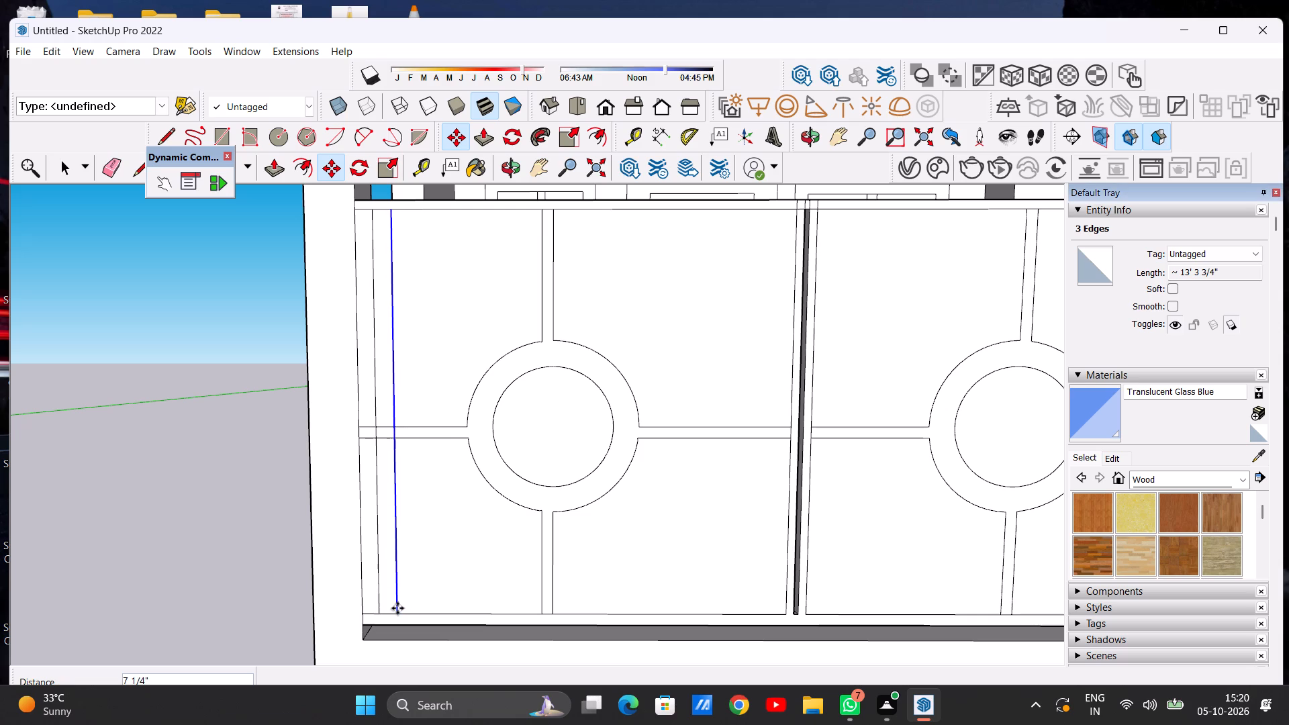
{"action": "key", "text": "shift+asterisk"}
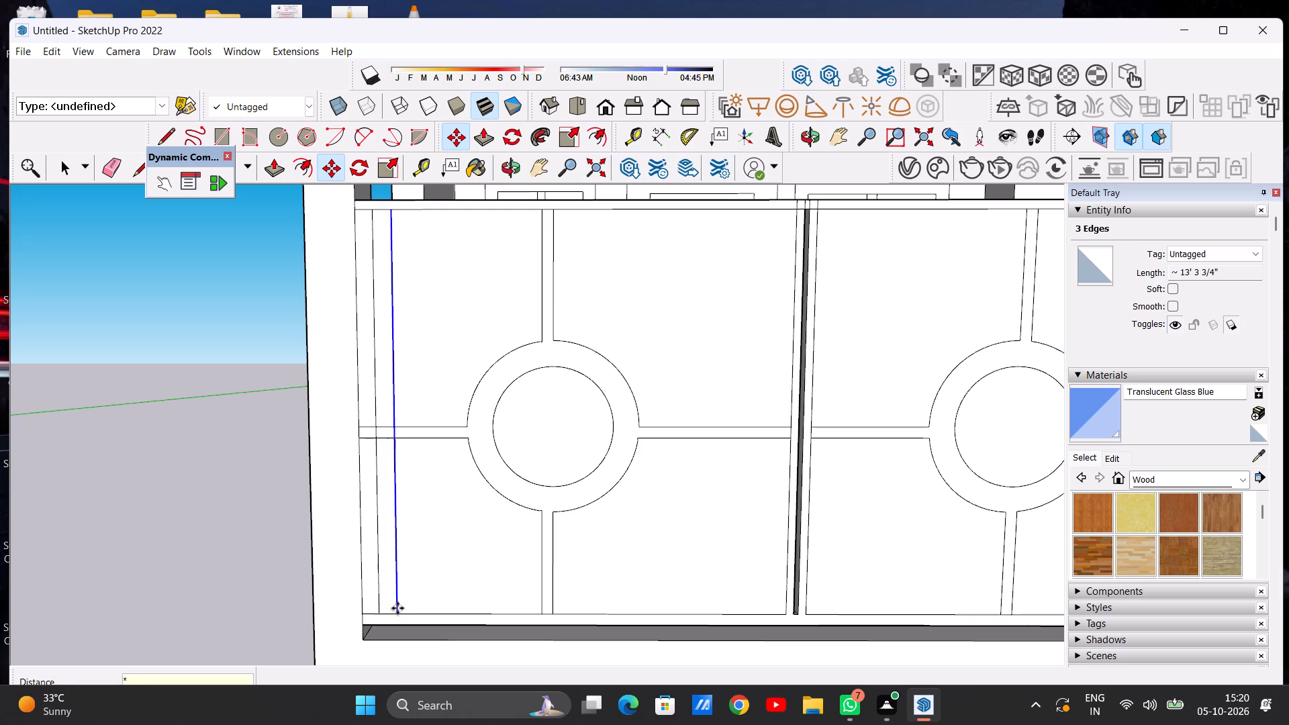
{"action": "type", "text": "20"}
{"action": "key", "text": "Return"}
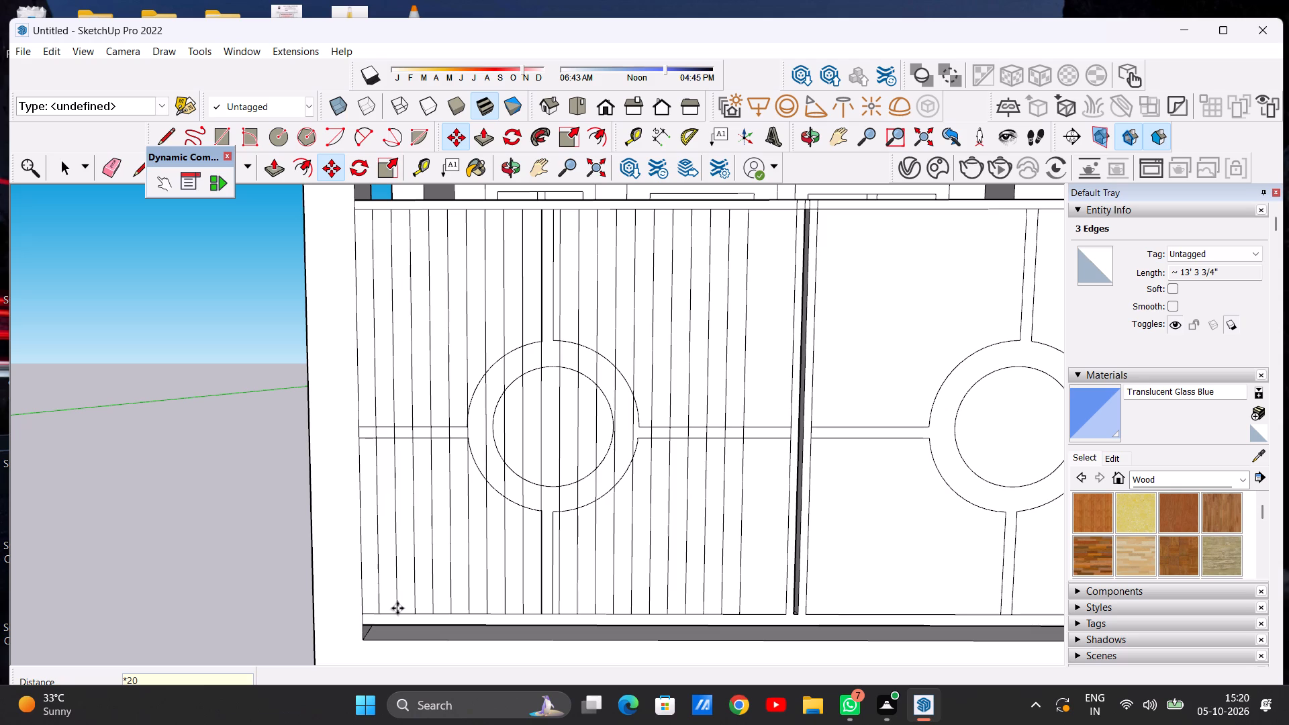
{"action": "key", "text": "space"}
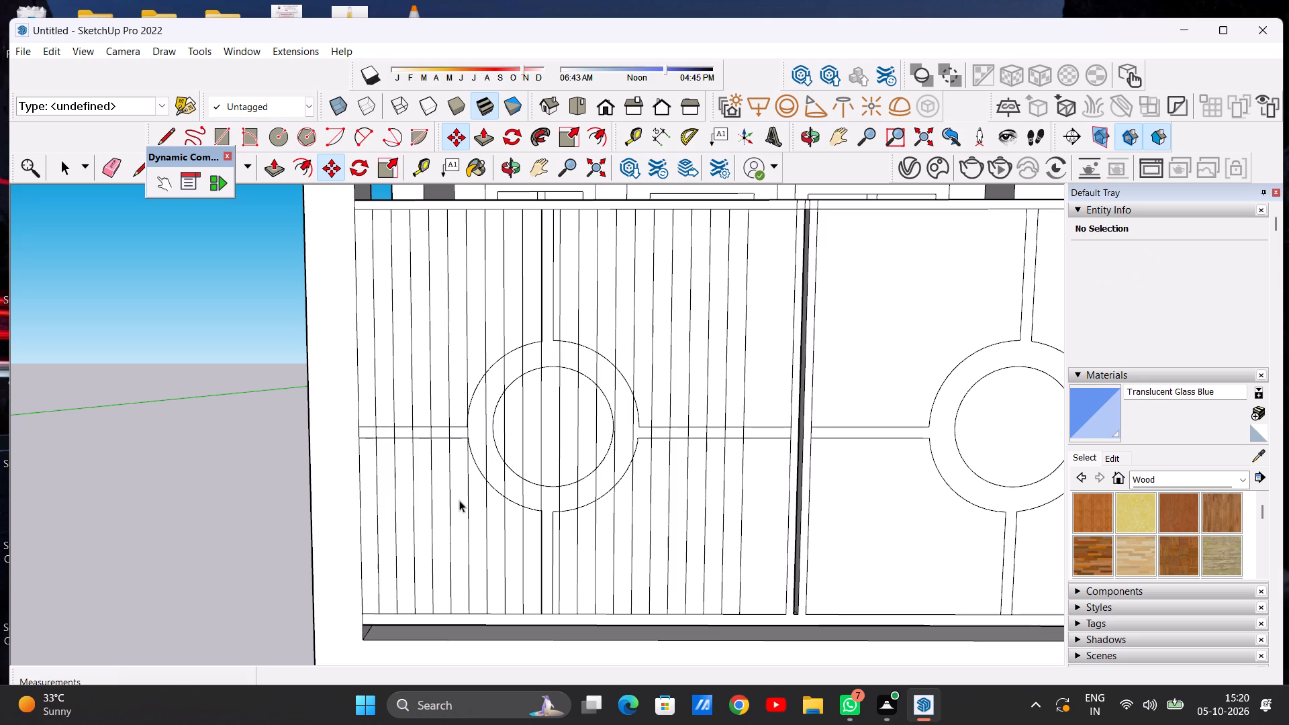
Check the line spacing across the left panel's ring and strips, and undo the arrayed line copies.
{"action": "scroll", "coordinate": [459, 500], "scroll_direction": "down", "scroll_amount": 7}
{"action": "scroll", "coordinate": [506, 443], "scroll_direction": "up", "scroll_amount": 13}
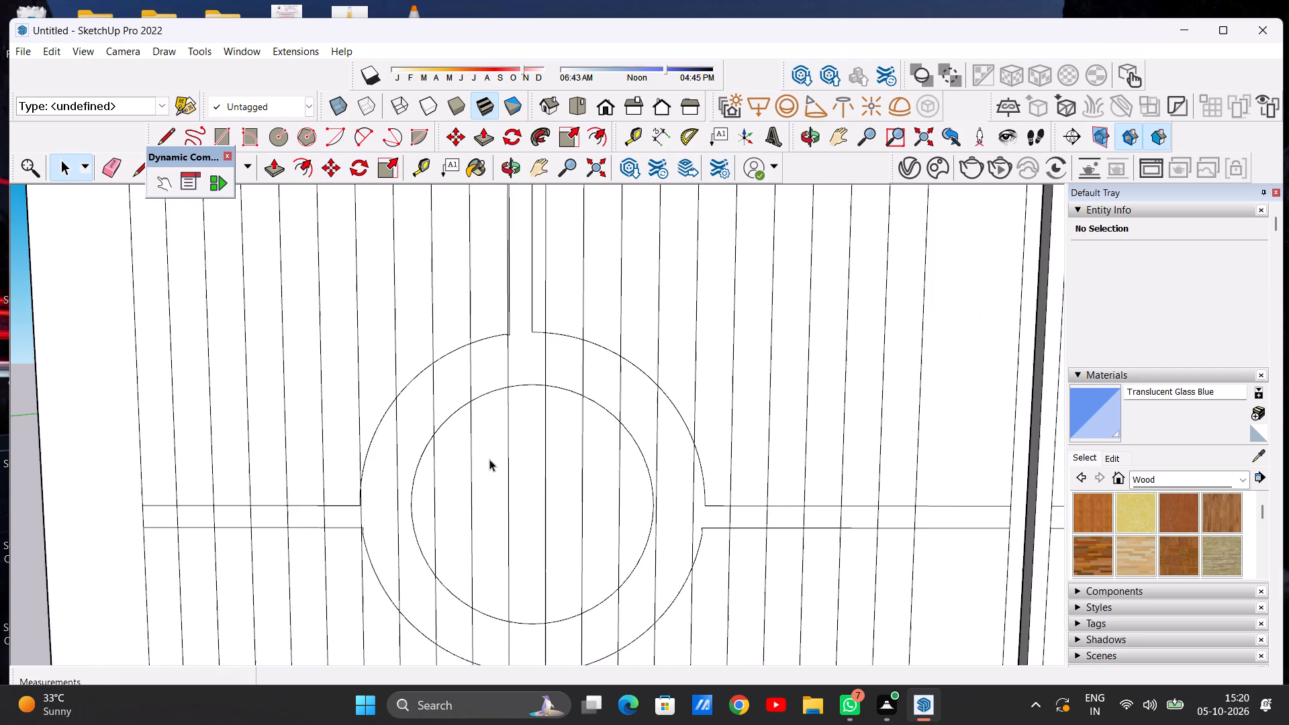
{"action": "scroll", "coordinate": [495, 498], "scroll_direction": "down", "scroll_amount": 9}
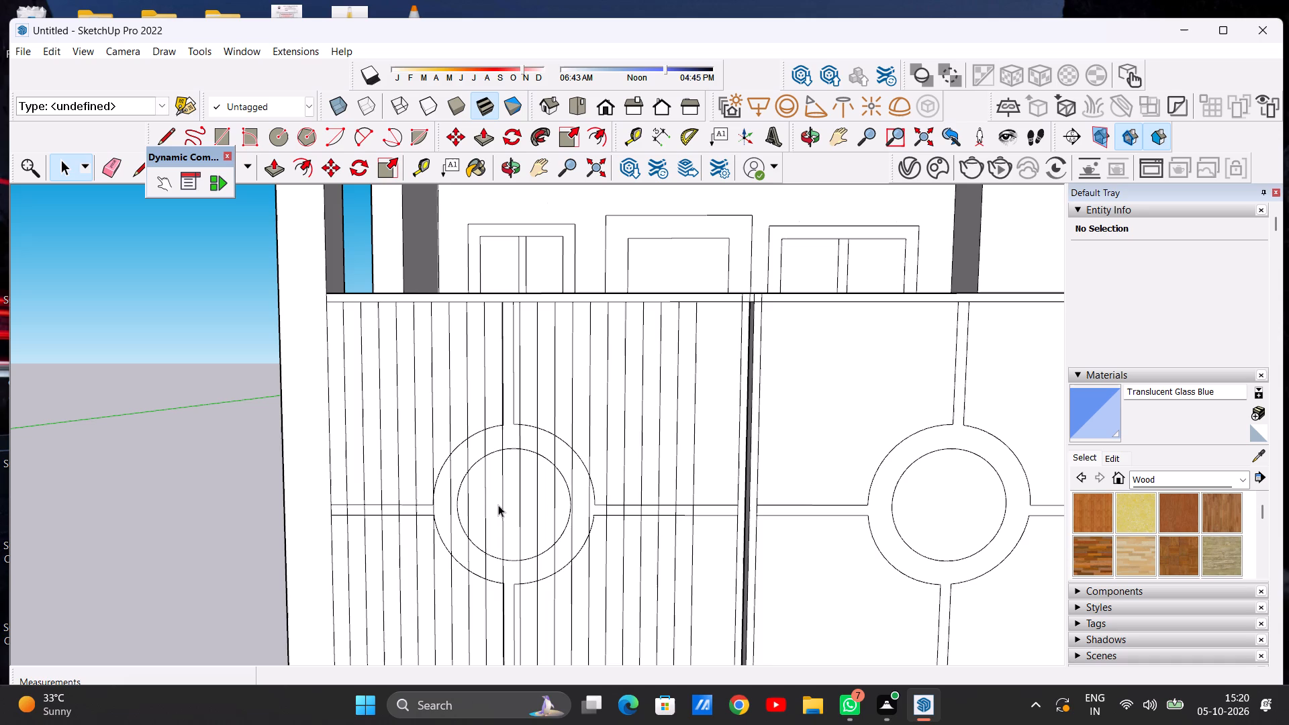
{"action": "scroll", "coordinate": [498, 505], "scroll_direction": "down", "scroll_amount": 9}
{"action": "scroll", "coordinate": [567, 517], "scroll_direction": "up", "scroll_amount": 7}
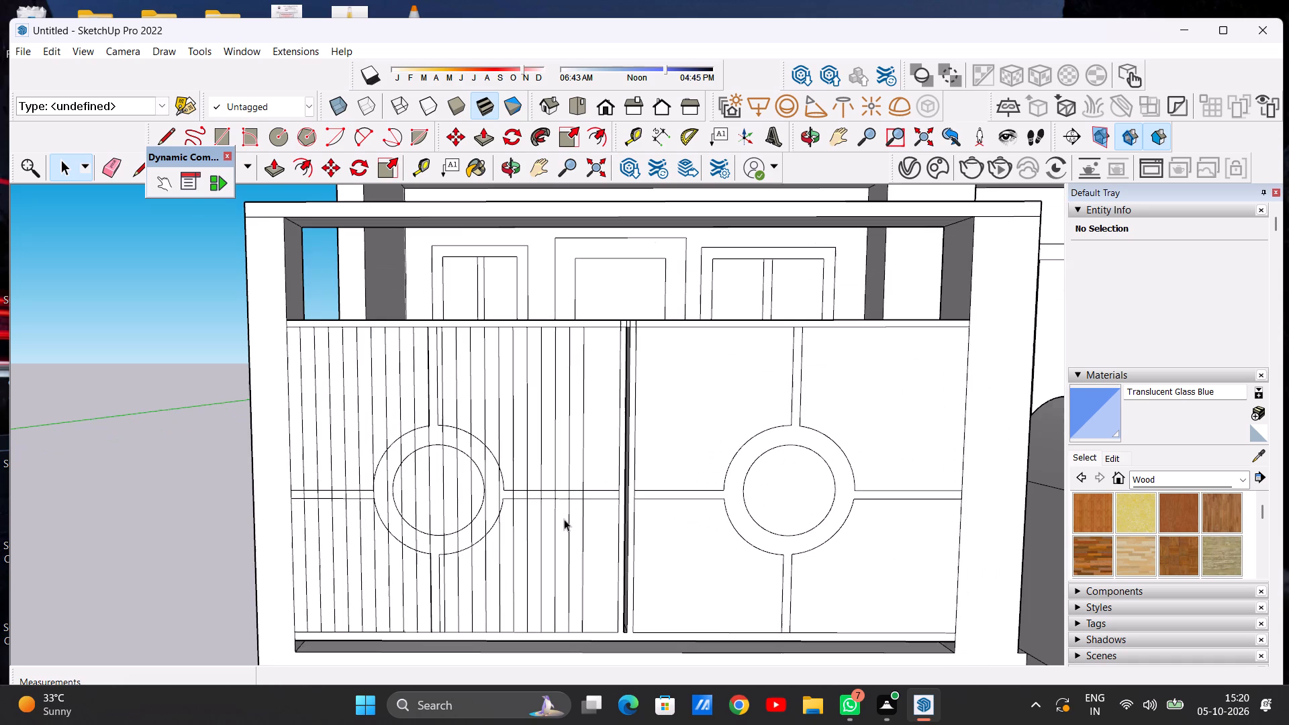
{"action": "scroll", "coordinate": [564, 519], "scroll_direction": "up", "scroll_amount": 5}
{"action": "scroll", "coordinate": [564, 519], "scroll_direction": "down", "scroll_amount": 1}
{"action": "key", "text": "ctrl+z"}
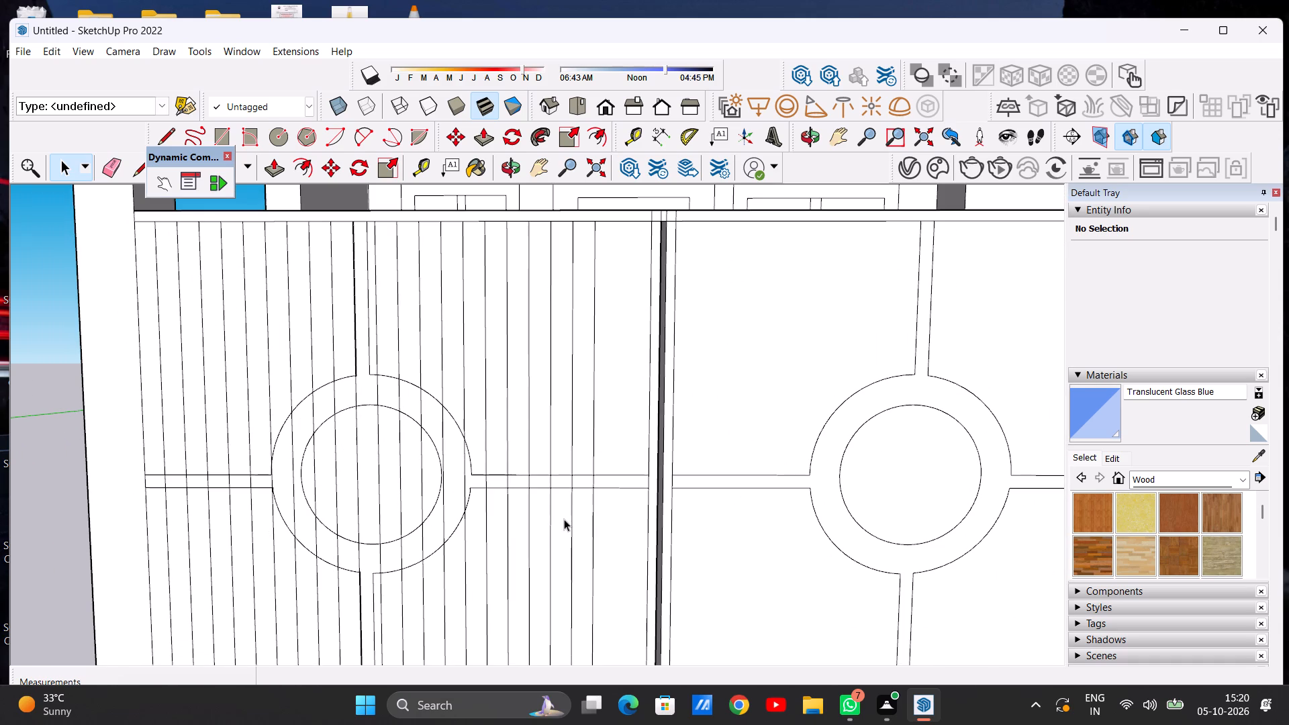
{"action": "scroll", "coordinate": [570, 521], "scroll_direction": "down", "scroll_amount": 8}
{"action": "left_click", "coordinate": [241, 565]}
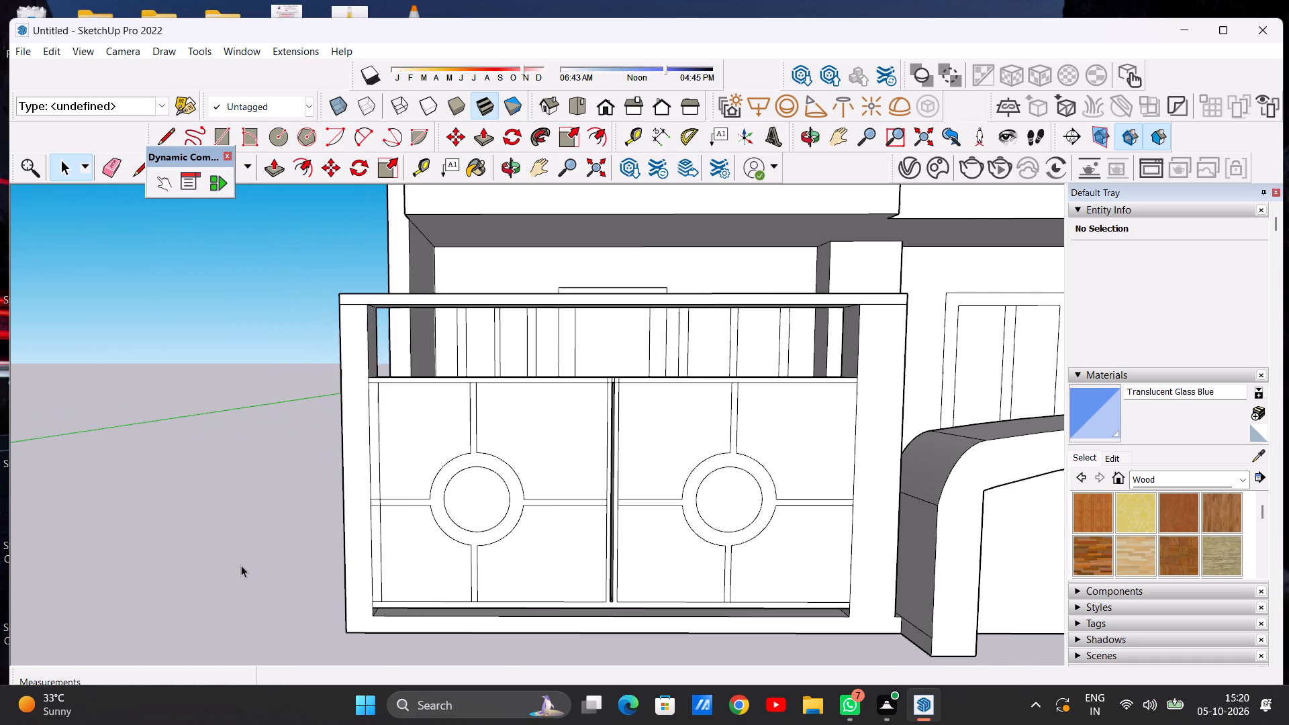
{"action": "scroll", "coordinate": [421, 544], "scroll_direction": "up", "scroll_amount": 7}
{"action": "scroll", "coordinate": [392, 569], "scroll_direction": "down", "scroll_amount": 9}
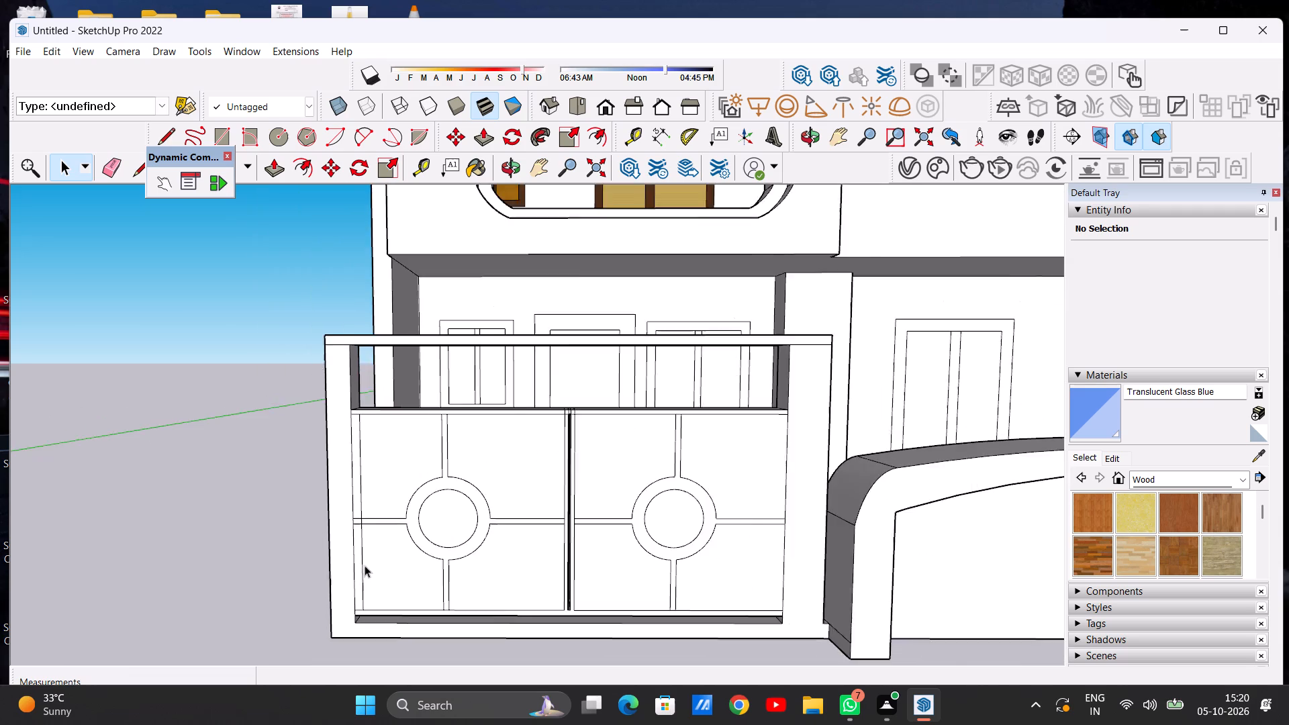
Undo the vertical line drawn just inside the left gate panel's outer edge.
{"action": "scroll", "coordinate": [365, 565], "scroll_direction": "up", "scroll_amount": 12}
{"action": "scroll", "coordinate": [365, 565], "scroll_direction": "down", "scroll_amount": 6}
{"action": "key", "text": "ctrl+z"}
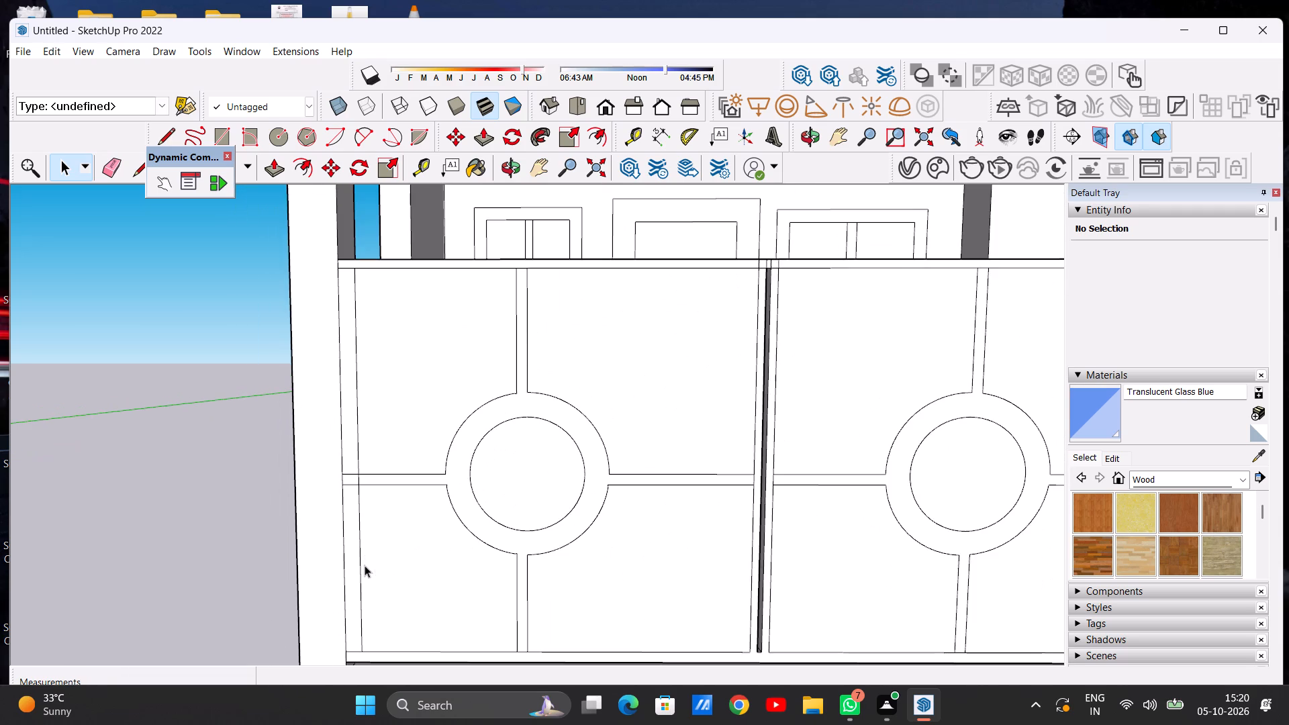
{"action": "scroll", "coordinate": [372, 579], "scroll_direction": "down", "scroll_amount": 10}
{"action": "middle_click_drag", "start_coordinate": [475, 580], "coordinate": [512, 564]}
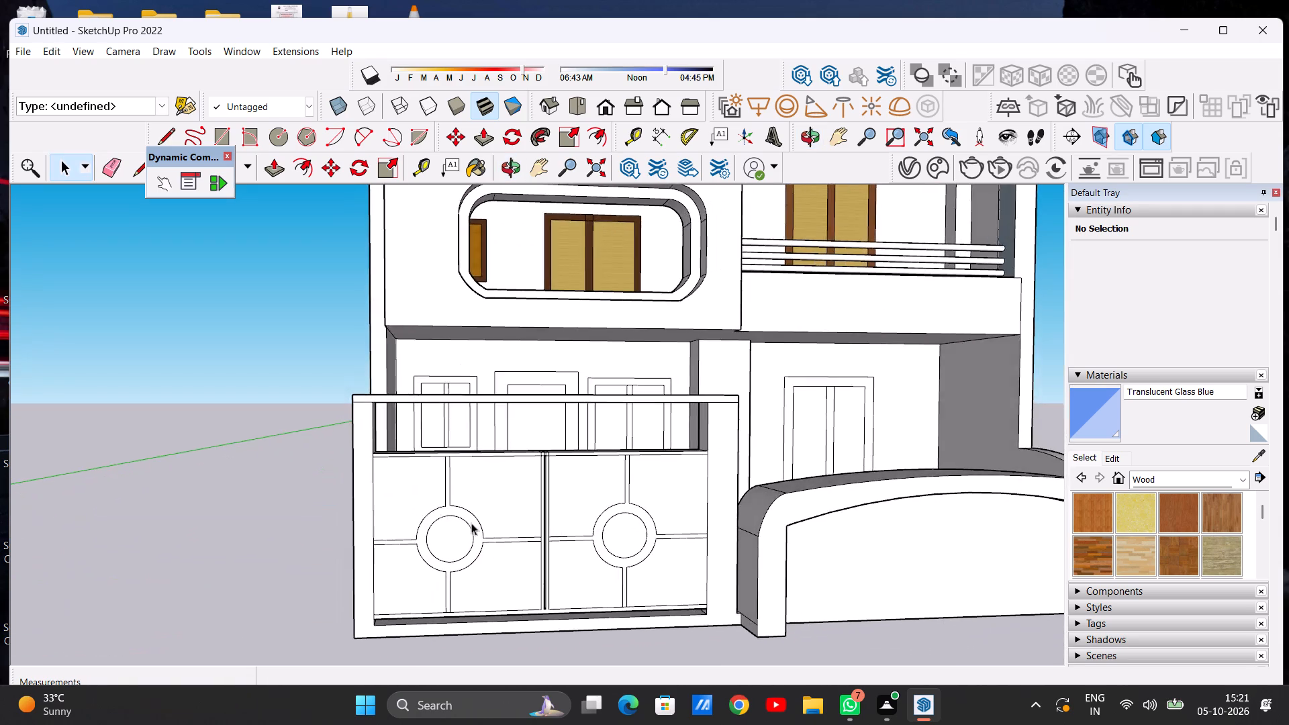
Draw a new vertical line about 13' 3 3/4" long near the left gate panel's outer edge, between its top and bottom borders.
{"action": "scroll", "coordinate": [423, 507], "scroll_direction": "up", "scroll_amount": 16}
{"action": "scroll", "coordinate": [607, 608], "scroll_direction": "down", "scroll_amount": 17}
{"action": "middle_click_drag", "start_coordinate": [615, 581], "coordinate": [589, 554]}
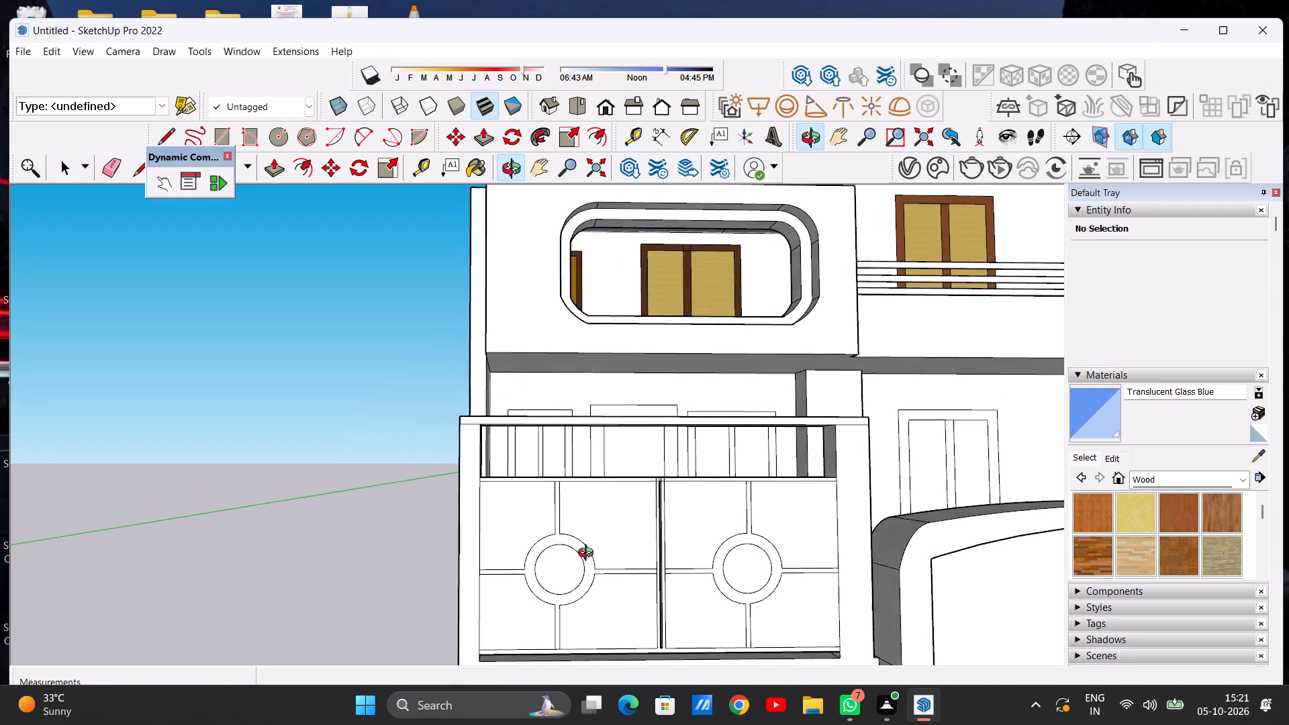
{"action": "middle_click_drag", "start_coordinate": [589, 554], "coordinate": [586, 551]}
{"action": "scroll", "coordinate": [488, 534], "scroll_direction": "up", "scroll_amount": 6}
{"action": "scroll", "coordinate": [500, 520], "scroll_direction": "down", "scroll_amount": 5}
{"action": "scroll", "coordinate": [566, 634], "scroll_direction": "up", "scroll_amount": 7}
{"action": "scroll", "coordinate": [574, 524], "scroll_direction": "down", "scroll_amount": 9}
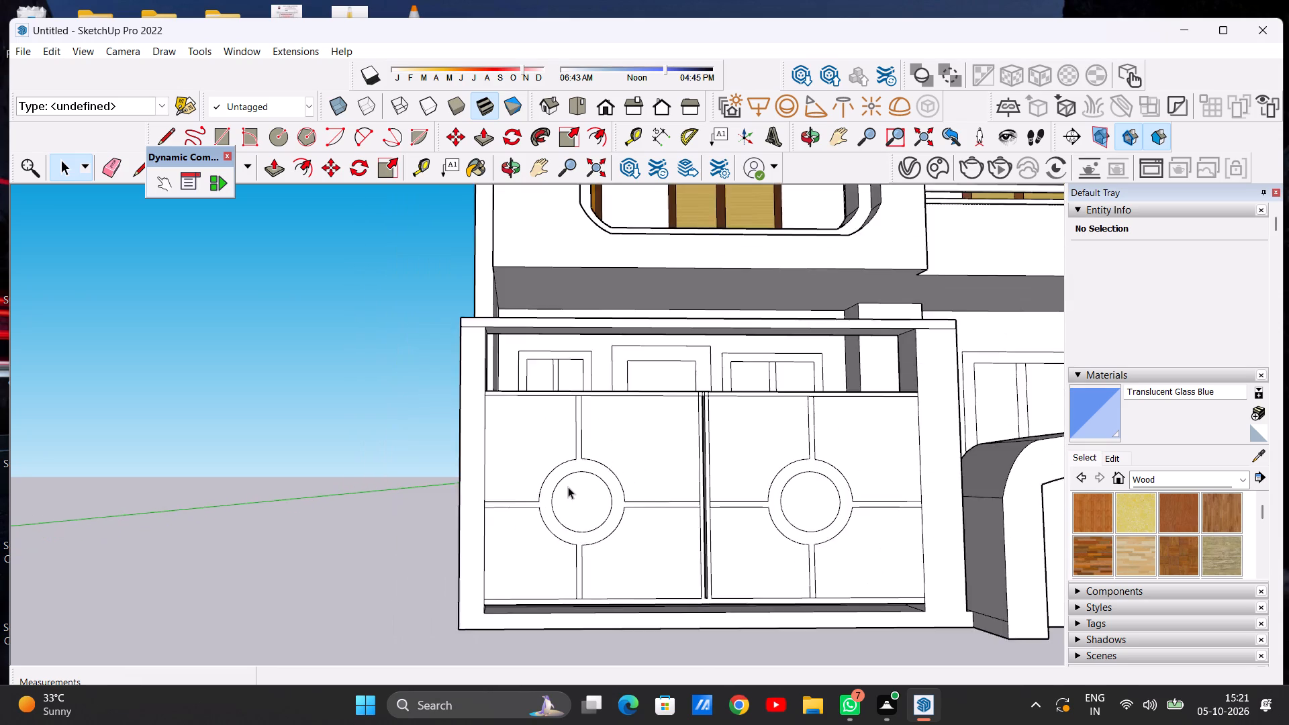
{"action": "scroll", "coordinate": [568, 487], "scroll_direction": "down", "scroll_amount": 3}
{"action": "scroll", "coordinate": [581, 559], "scroll_direction": "up", "scroll_amount": 12}
{"action": "middle_click_drag", "start_coordinate": [575, 571], "coordinate": [582, 624]}
{"action": "scroll", "coordinate": [577, 607], "scroll_direction": "down", "scroll_amount": 4}
{"action": "scroll", "coordinate": [579, 388], "scroll_direction": "up", "scroll_amount": 2}
{"action": "key", "text": "l"}
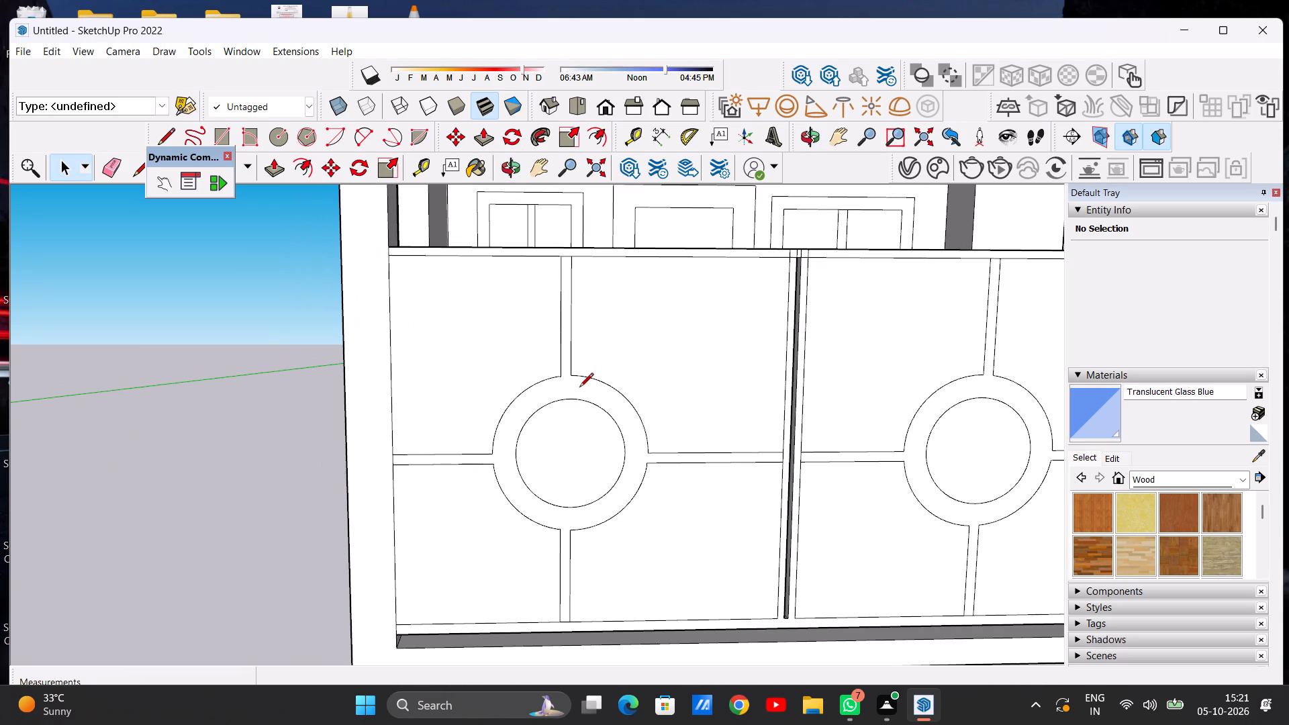
{"action": "left_click", "coordinate": [422, 254]}
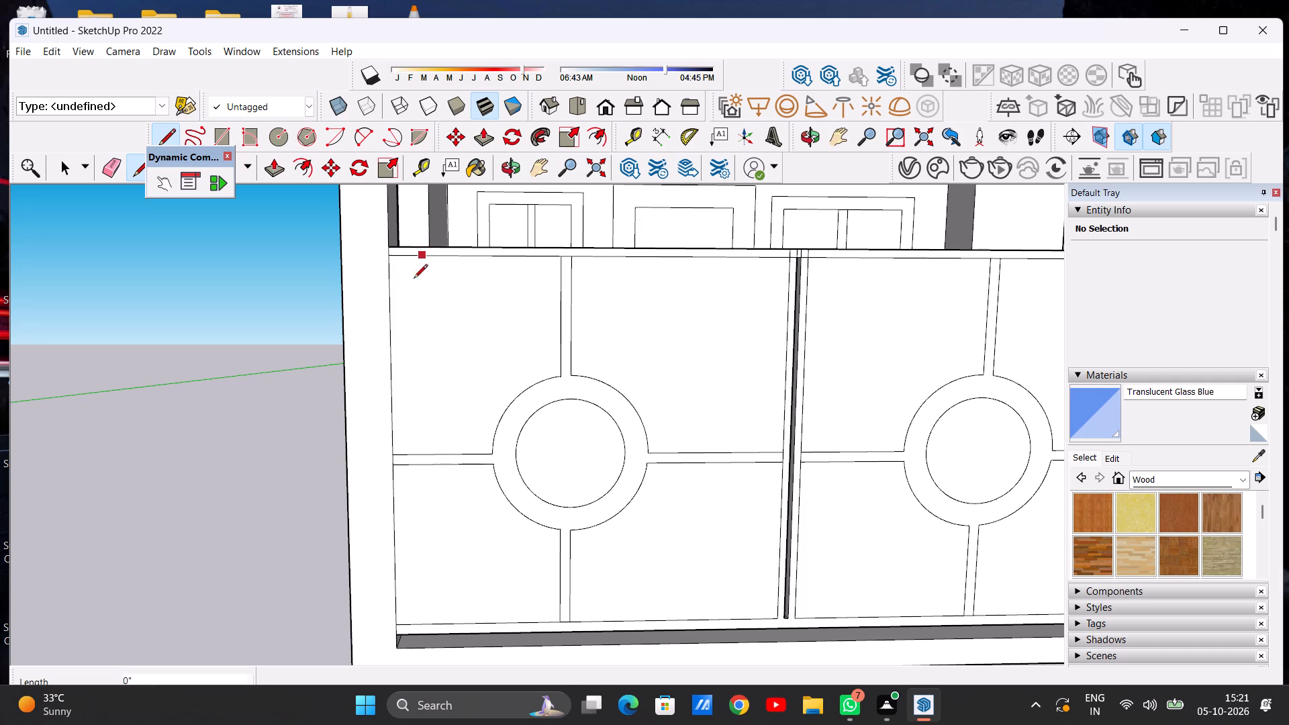
{"action": "left_click", "coordinate": [431, 625]}
{"action": "key", "text": "space"}
Copy all three segments of the new vertical line about 1' 4 3/16" toward the ring and array the copy 6 times.
{"action": "left_click", "coordinate": [426, 545]}
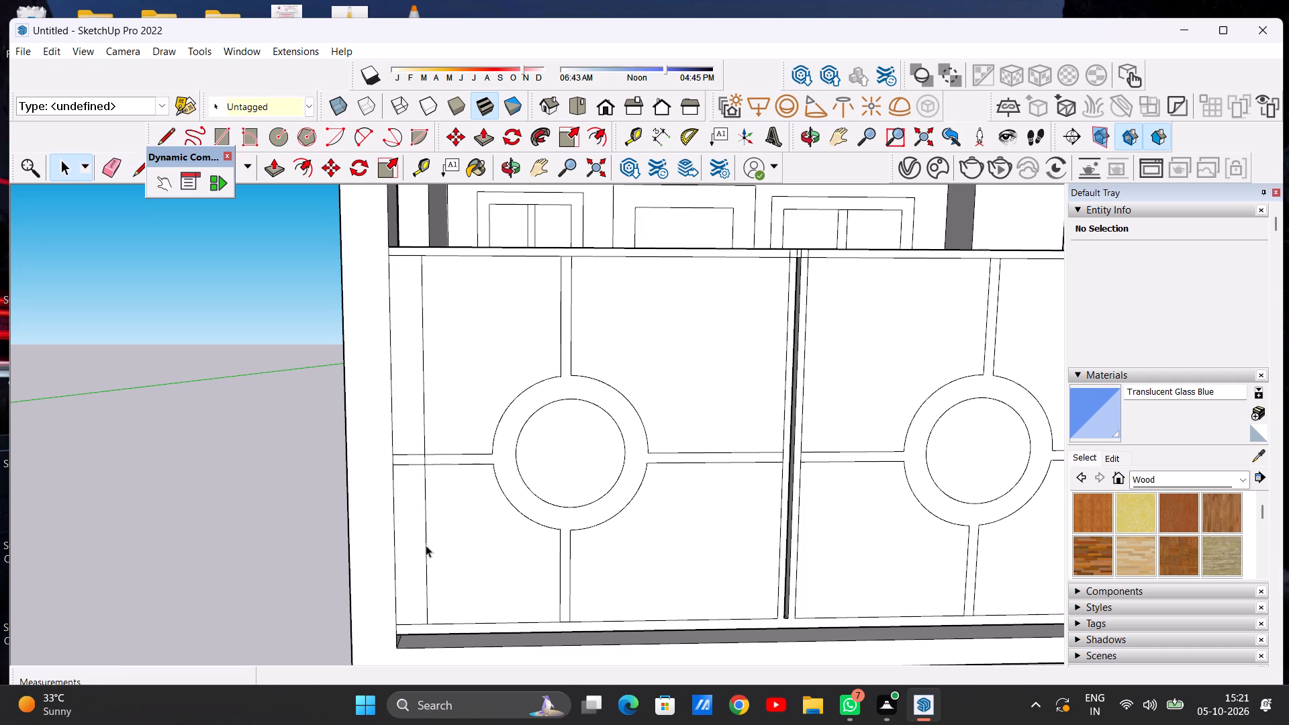
{"action": "scroll", "coordinate": [422, 462], "scroll_direction": "up", "scroll_amount": 13, "text": "ctrl"}
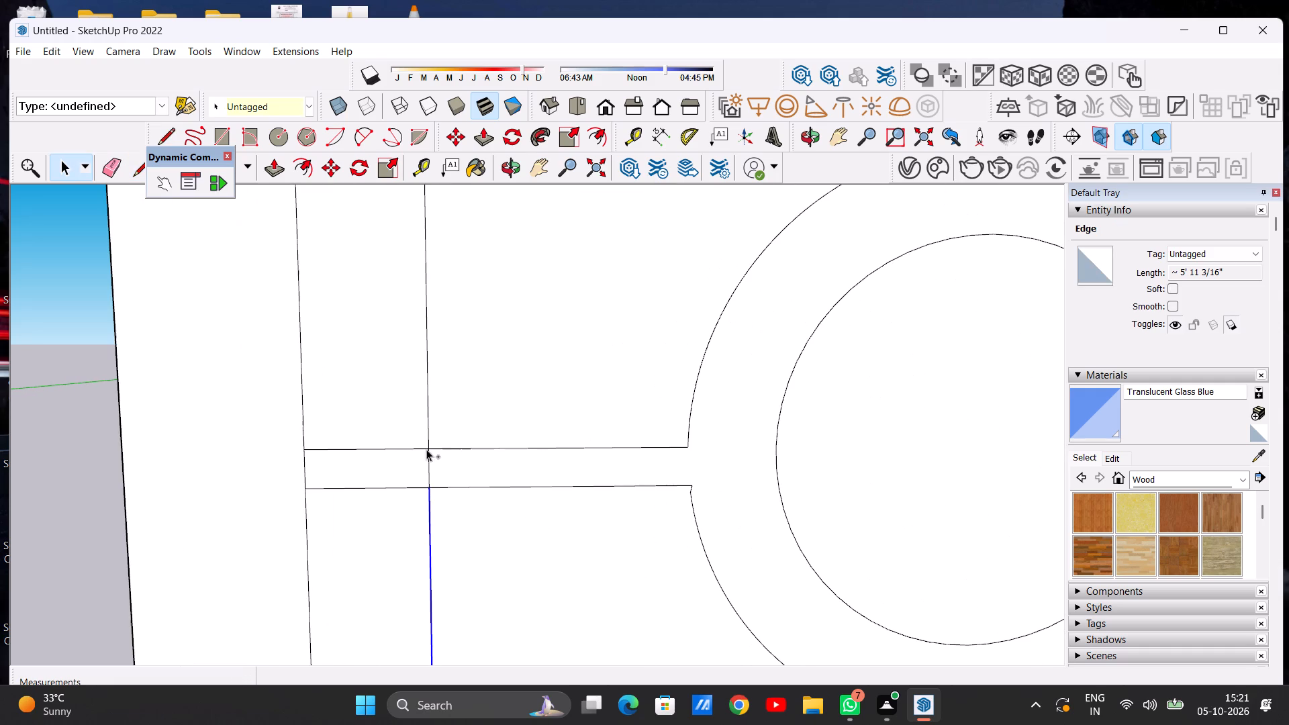
{"action": "left_click", "coordinate": [429, 464], "text": "ctrl"}
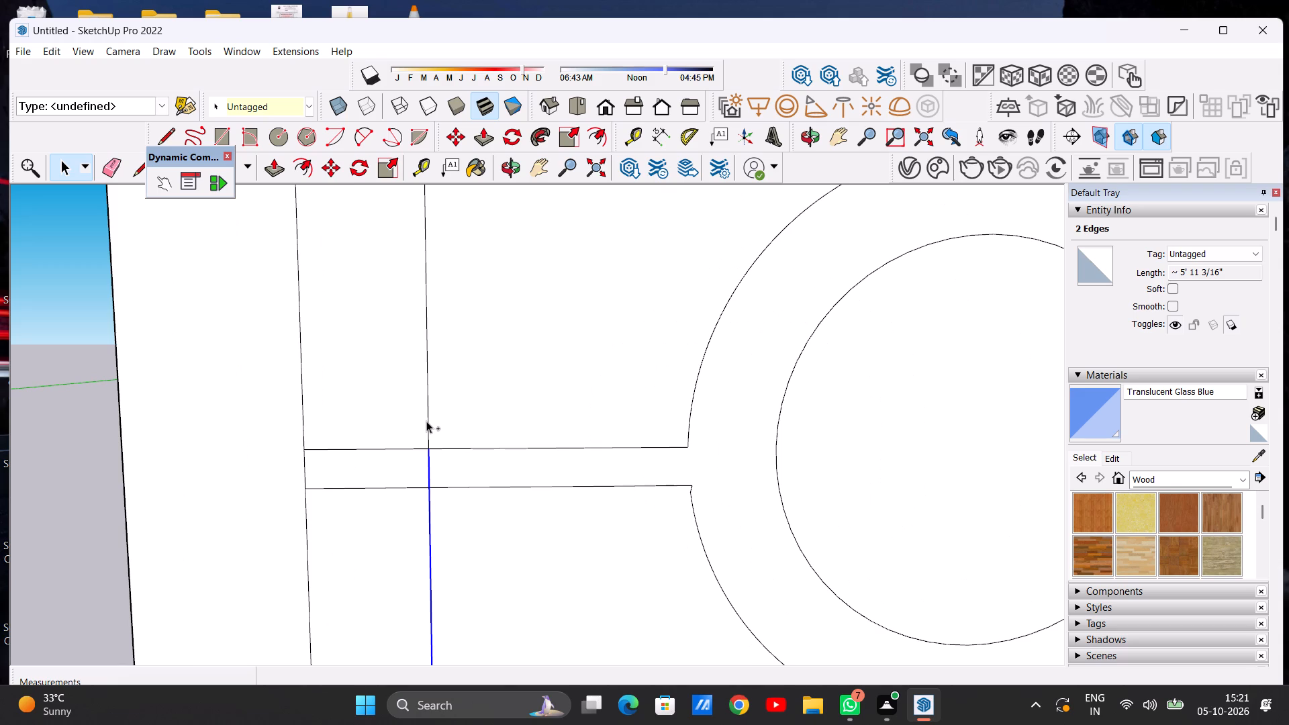
{"action": "left_click", "coordinate": [426, 421], "text": "ctrl"}
{"action": "scroll", "coordinate": [439, 439], "scroll_direction": "down", "scroll_amount": 20}
{"action": "scroll", "coordinate": [439, 439], "scroll_direction": "down", "scroll_amount": 3}
{"action": "scroll", "coordinate": [446, 520], "scroll_direction": "up", "scroll_amount": 4}
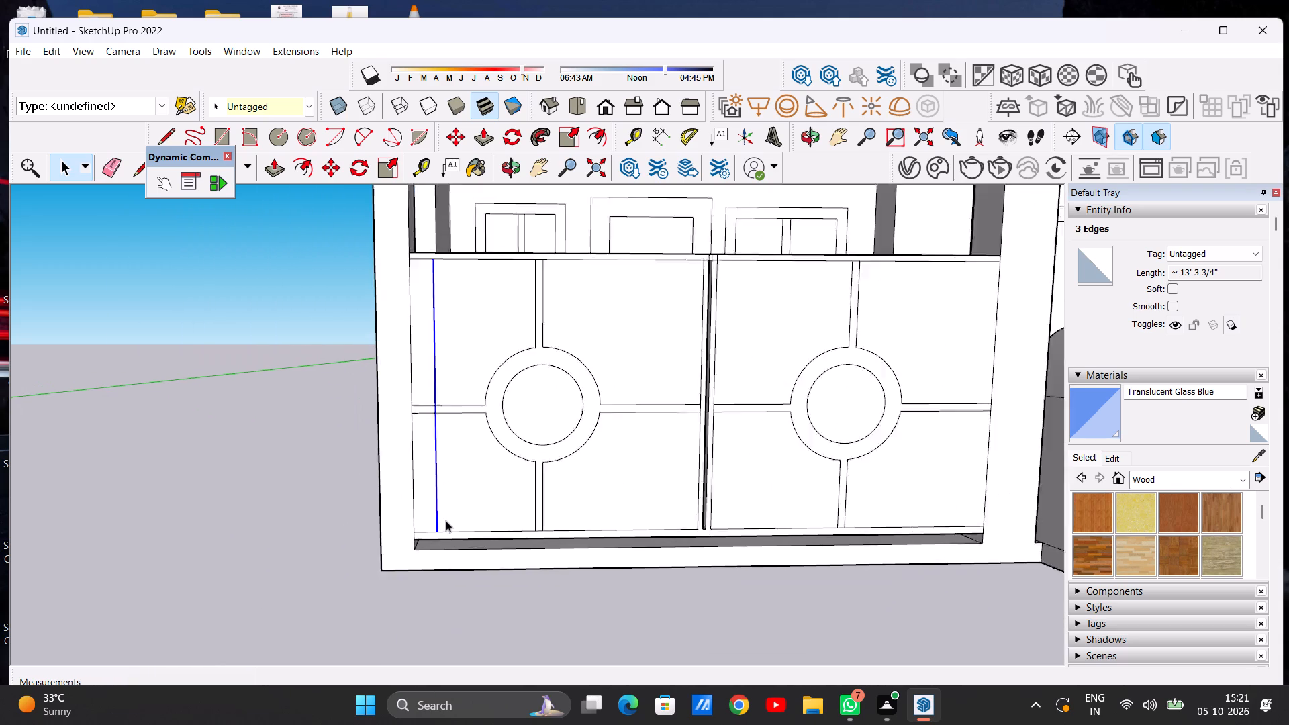
{"action": "scroll", "coordinate": [446, 520], "scroll_direction": "up", "scroll_amount": 2}
{"action": "key", "text": "m"}
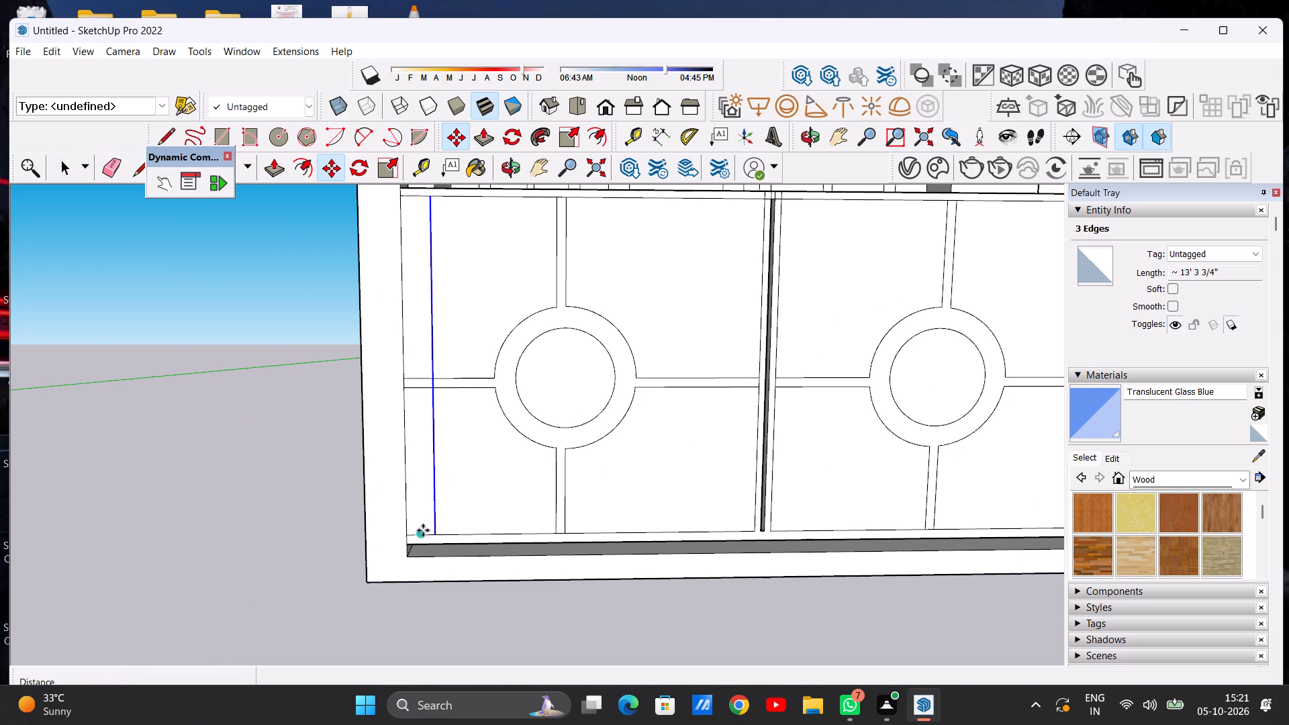
{"action": "left_click", "coordinate": [434, 533]}
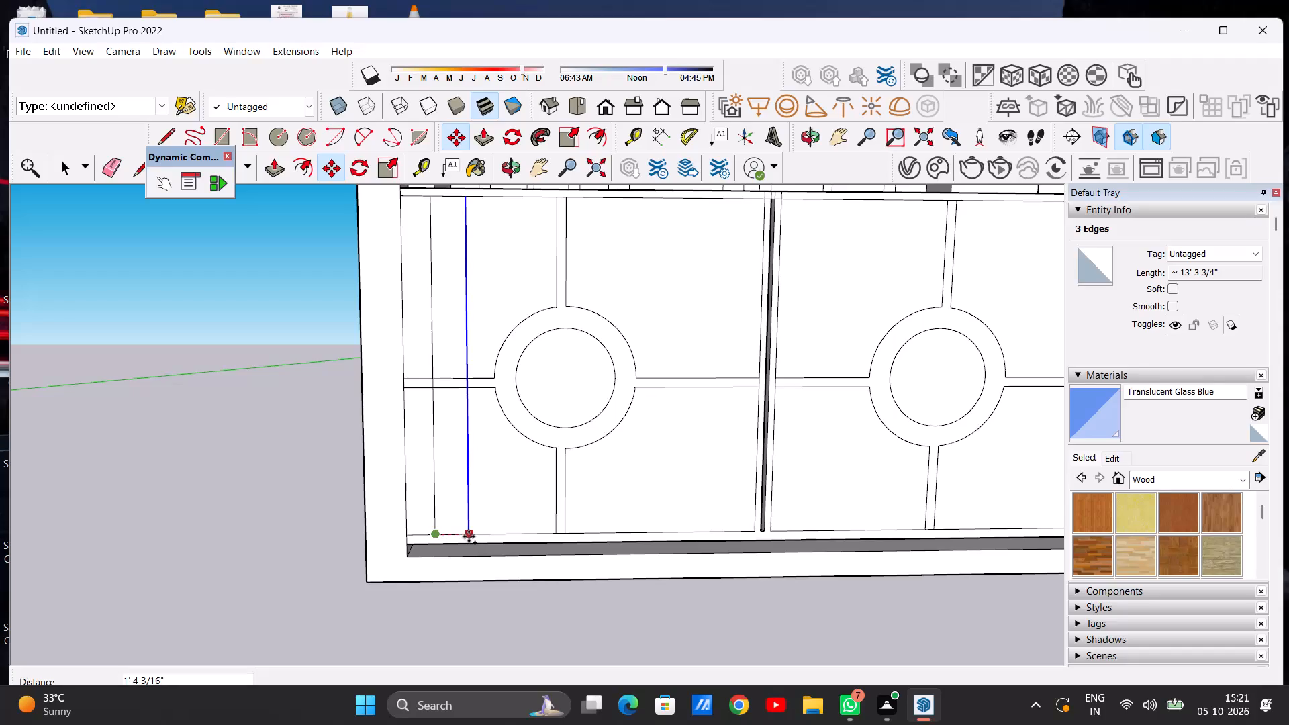
{"action": "left_click", "coordinate": [469, 536]}
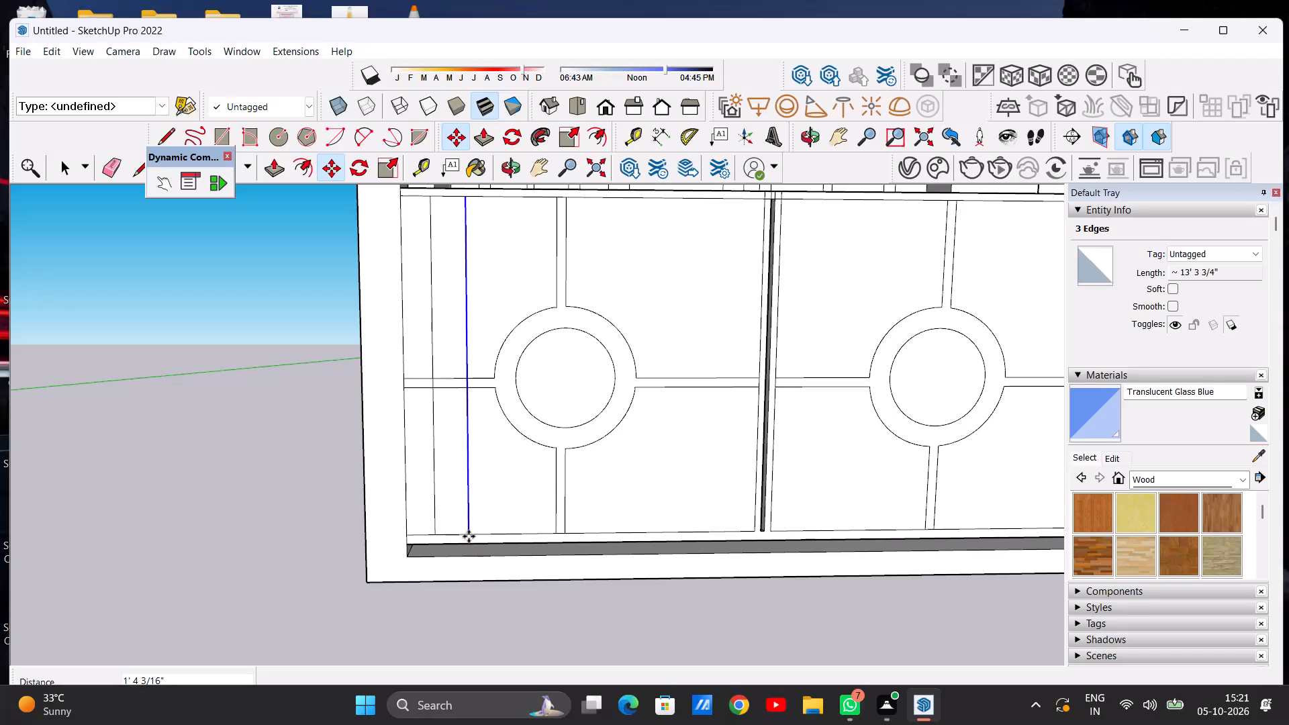
{"action": "key", "text": "shift+asterisk"}
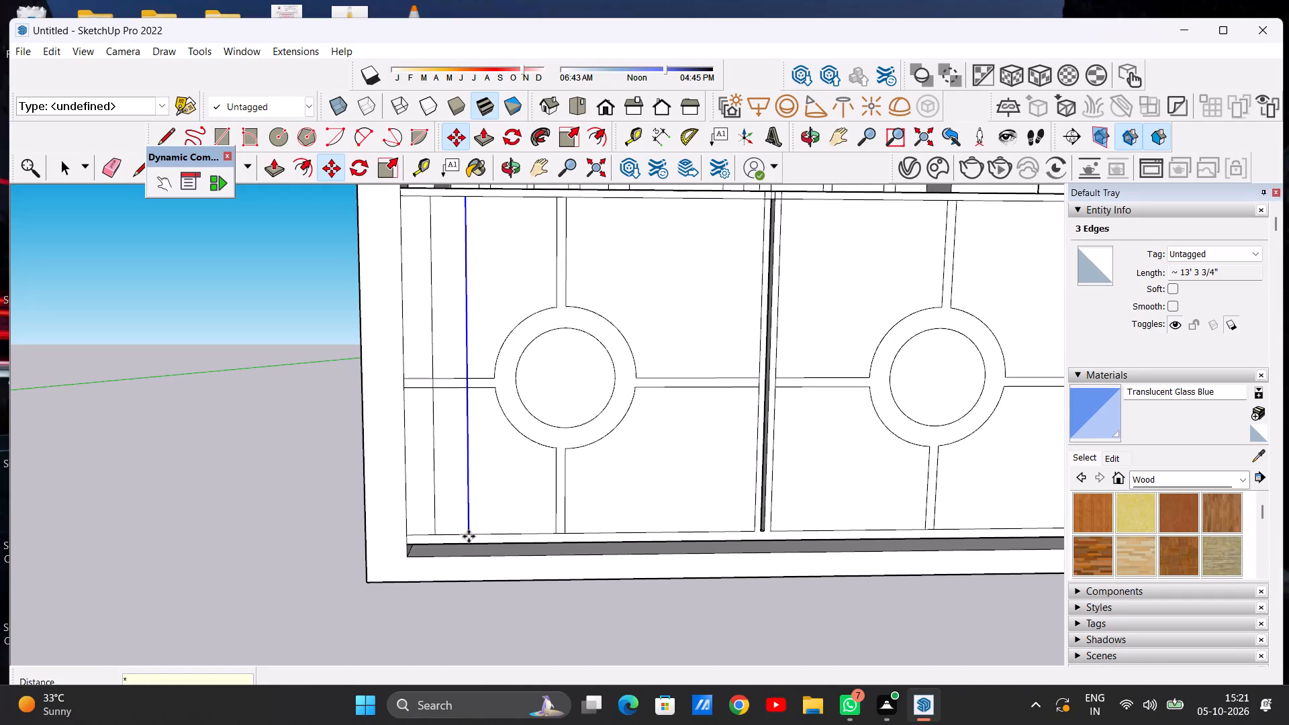
{"action": "key", "text": "6"}
{"action": "key", "text": "Return"}
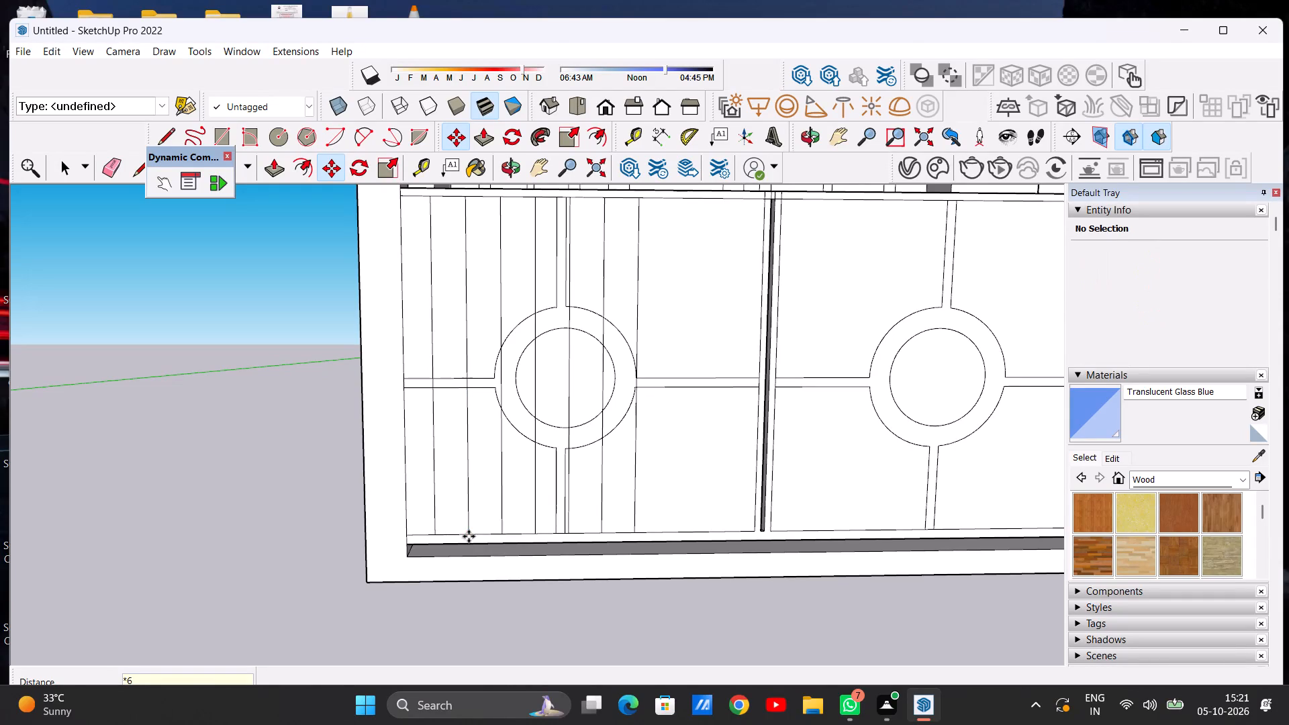
{"action": "key", "text": "space"}
Copy all three segments of the arrayed line nearest the gate's centre gap about 1' 5 1/4" toward that gap.
{"action": "scroll", "coordinate": [468, 536], "scroll_direction": "down", "scroll_amount": 10}
{"action": "scroll", "coordinate": [526, 429], "scroll_direction": "up", "scroll_amount": 11}
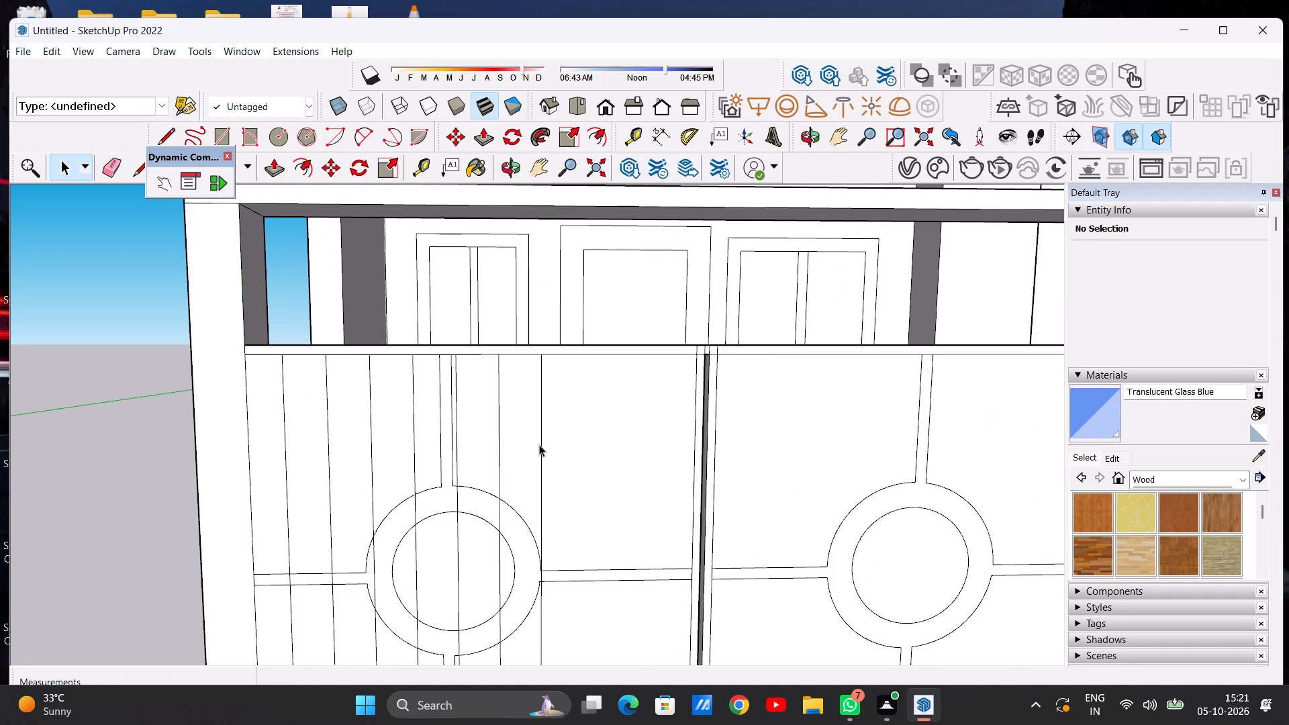
{"action": "left_click", "coordinate": [540, 444]}
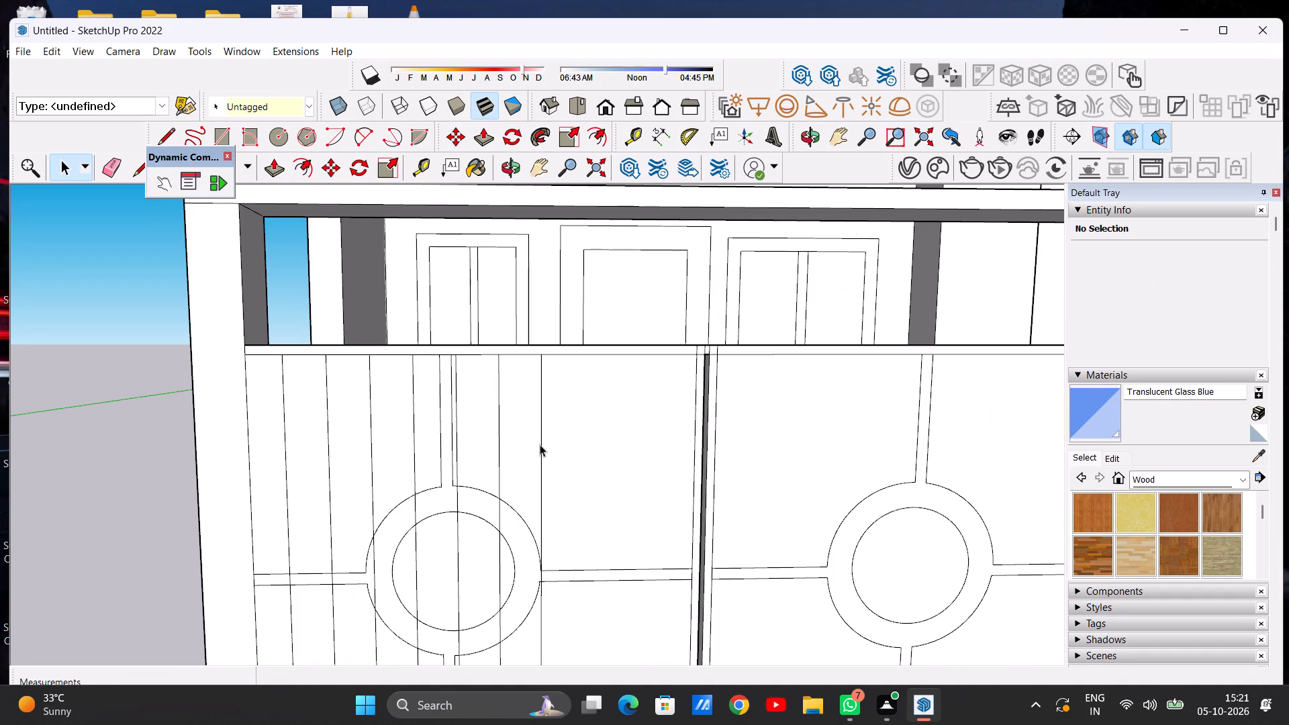
{"action": "scroll", "coordinate": [558, 568], "scroll_direction": "down", "scroll_amount": 3}
{"action": "scroll", "coordinate": [570, 618], "scroll_direction": "up", "scroll_amount": 3}
{"action": "scroll", "coordinate": [567, 513], "scroll_direction": "down", "scroll_amount": 6}
{"action": "scroll", "coordinate": [565, 597], "scroll_direction": "up", "scroll_amount": 6}
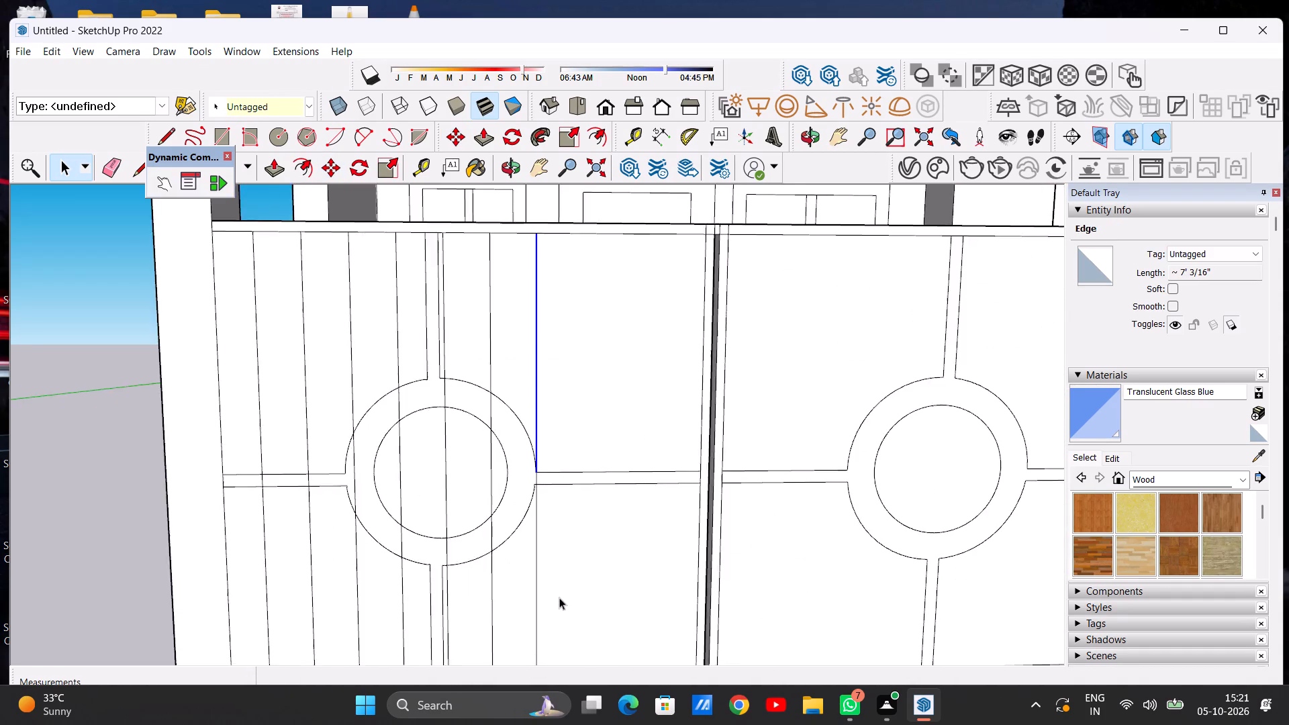
{"action": "scroll", "coordinate": [559, 597], "scroll_direction": "up", "scroll_amount": 4}
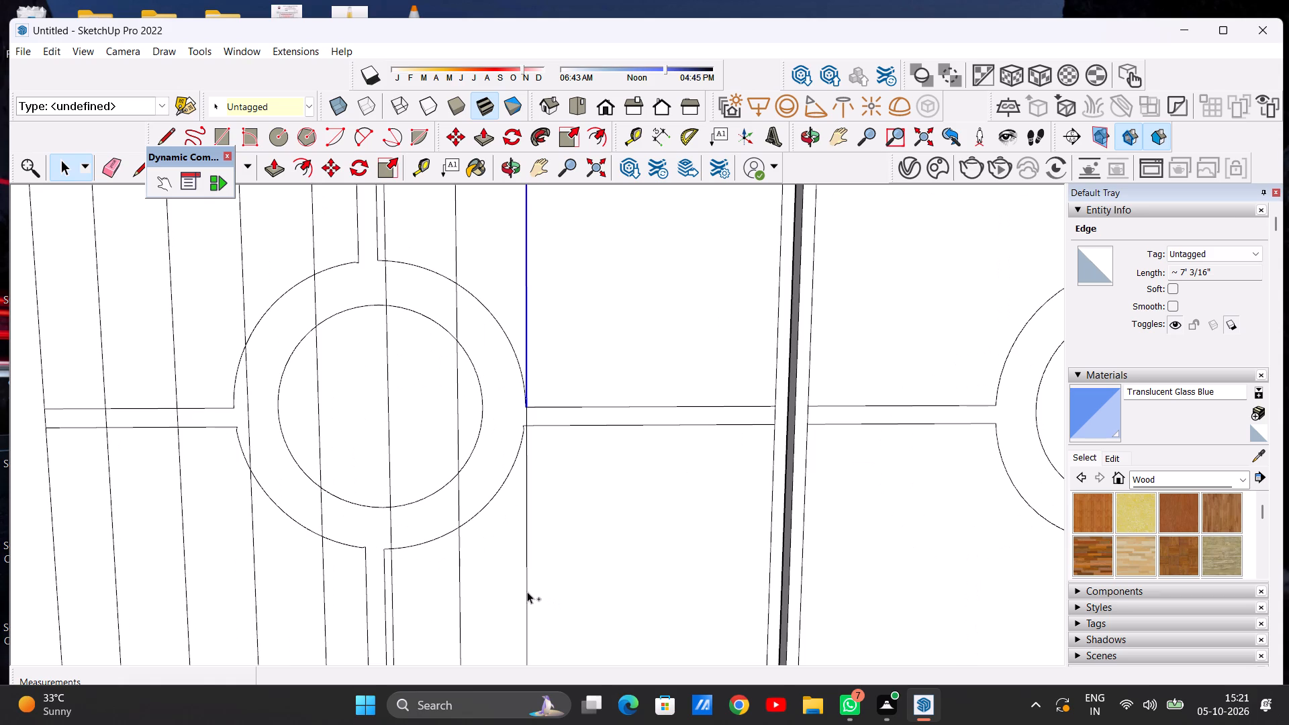
{"action": "left_click", "coordinate": [527, 591], "text": "ctrl"}
{"action": "scroll", "coordinate": [540, 577], "scroll_direction": "down", "scroll_amount": 12, "text": "ctrl"}
{"action": "scroll", "coordinate": [550, 517], "scroll_direction": "up", "scroll_amount": 9, "text": "ctrl"}
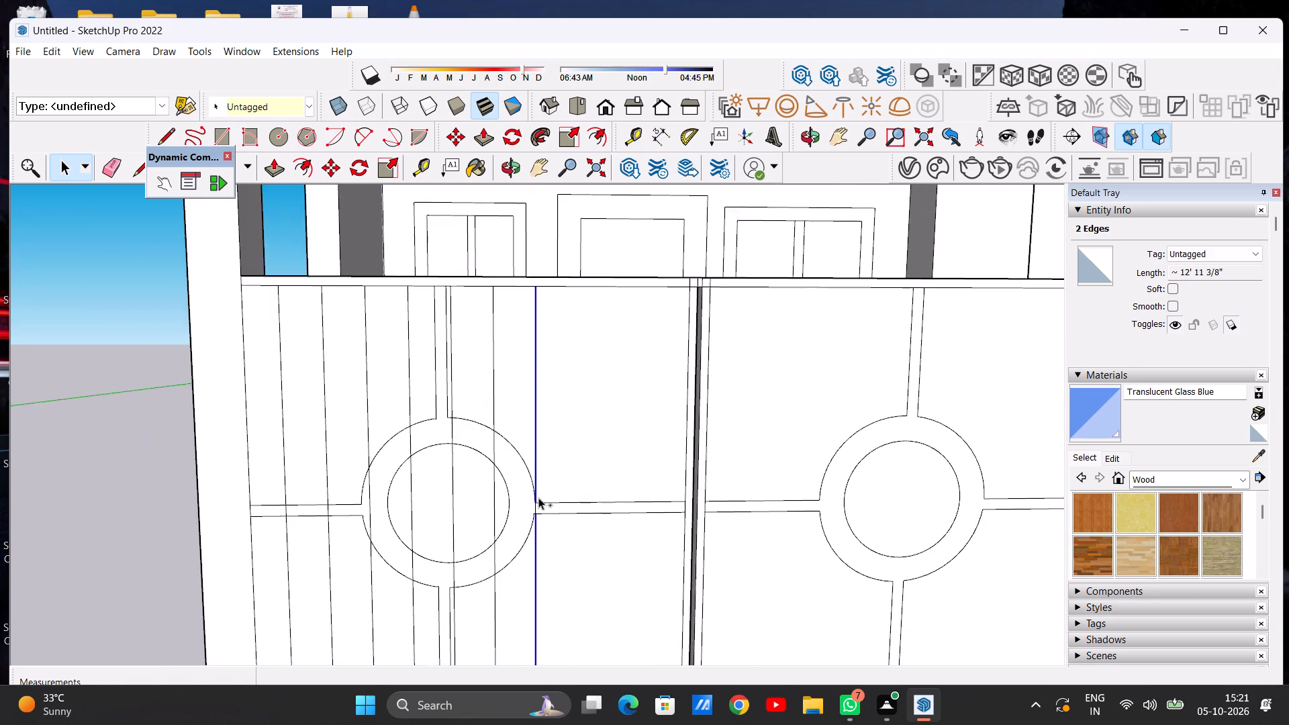
{"action": "scroll", "coordinate": [538, 497], "scroll_direction": "up", "scroll_amount": 18, "text": "ctrl"}
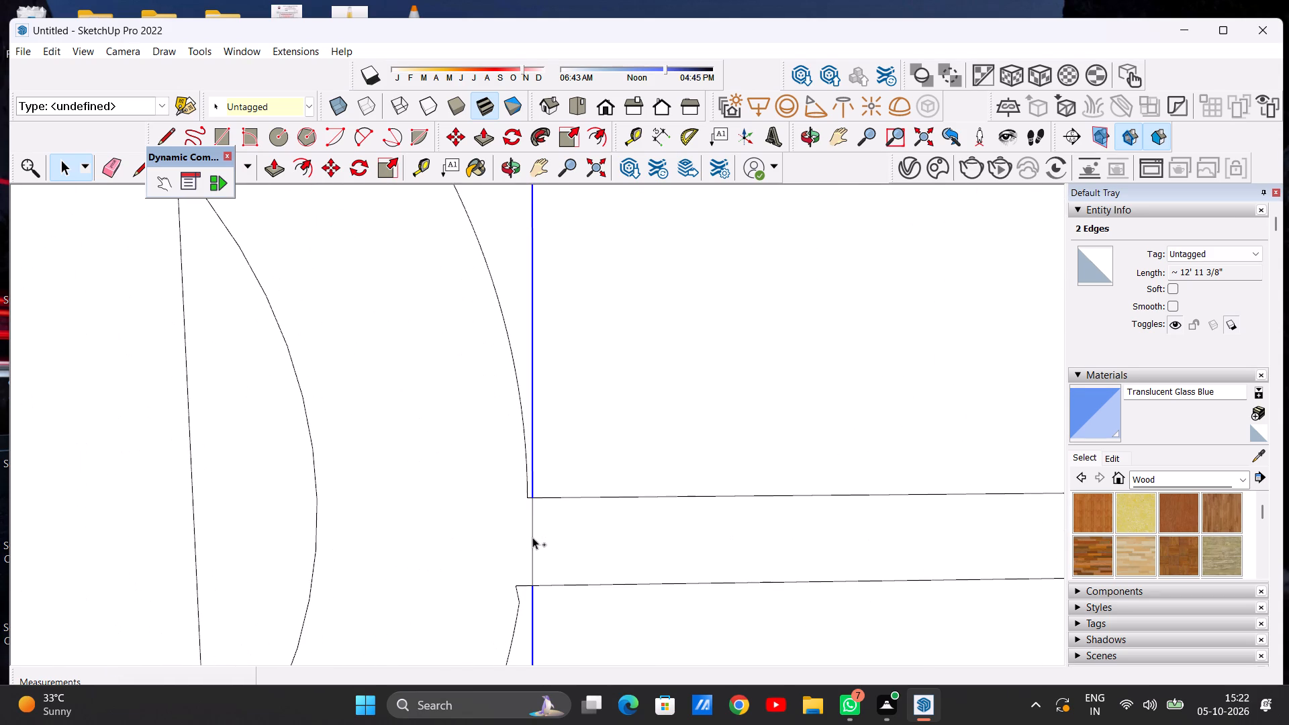
{"action": "left_click", "coordinate": [532, 537], "text": "ctrl"}
{"action": "scroll", "coordinate": [546, 543], "scroll_direction": "down", "scroll_amount": 20, "text": "ctrl"}
{"action": "scroll", "coordinate": [546, 543], "scroll_direction": "down", "scroll_amount": 13, "text": "ctrl"}
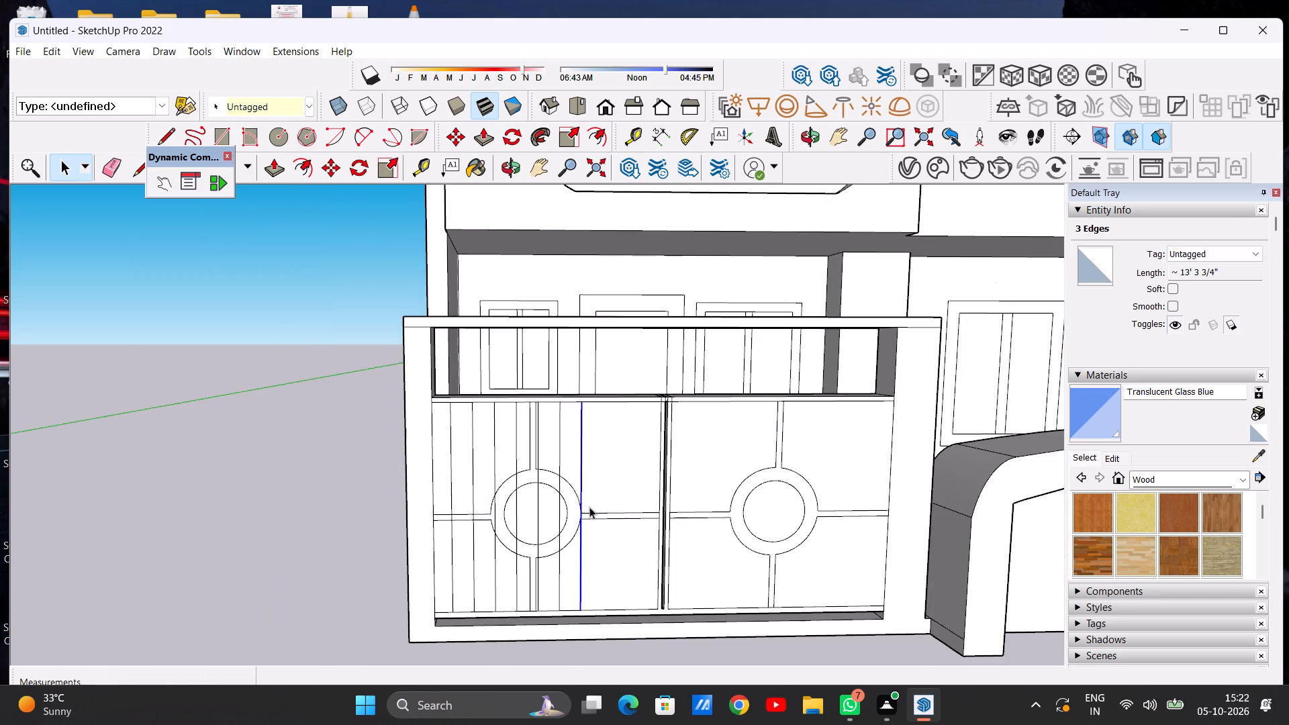
{"action": "scroll", "coordinate": [585, 622], "scroll_direction": "up", "scroll_amount": 5}
{"action": "key", "text": "m"}
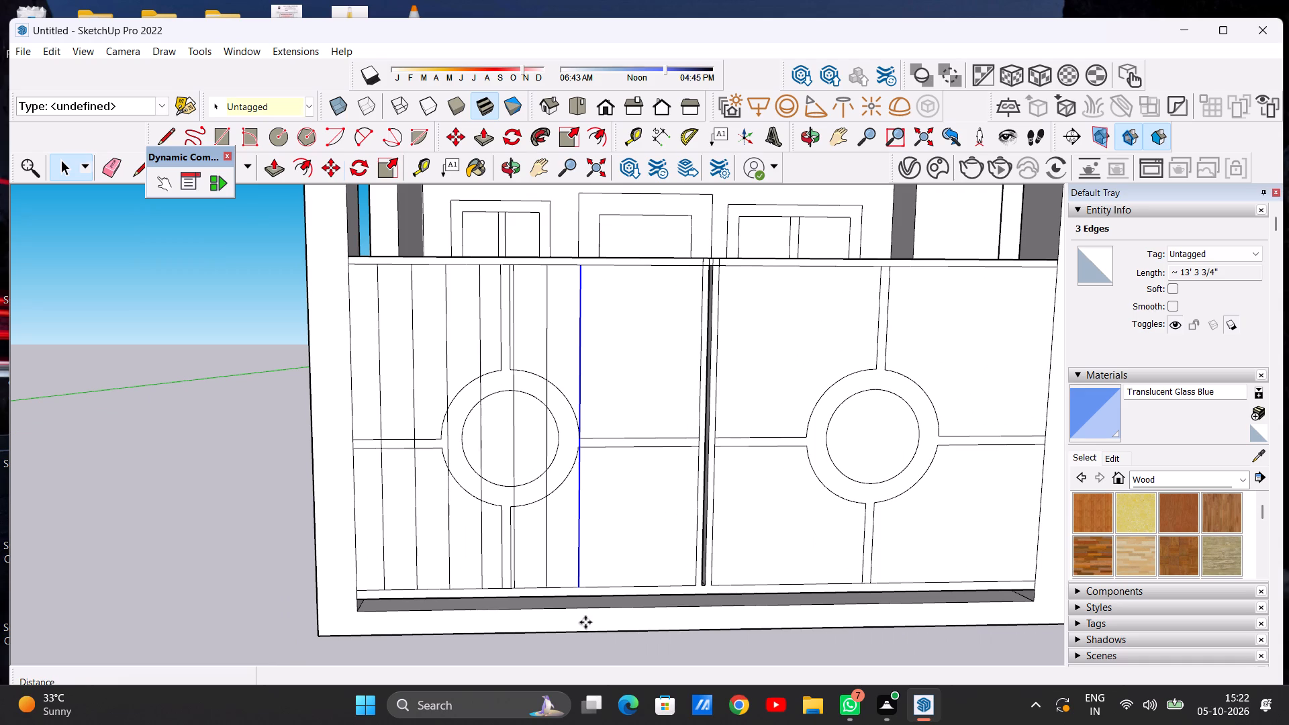
{"action": "left_click", "coordinate": [579, 589]}
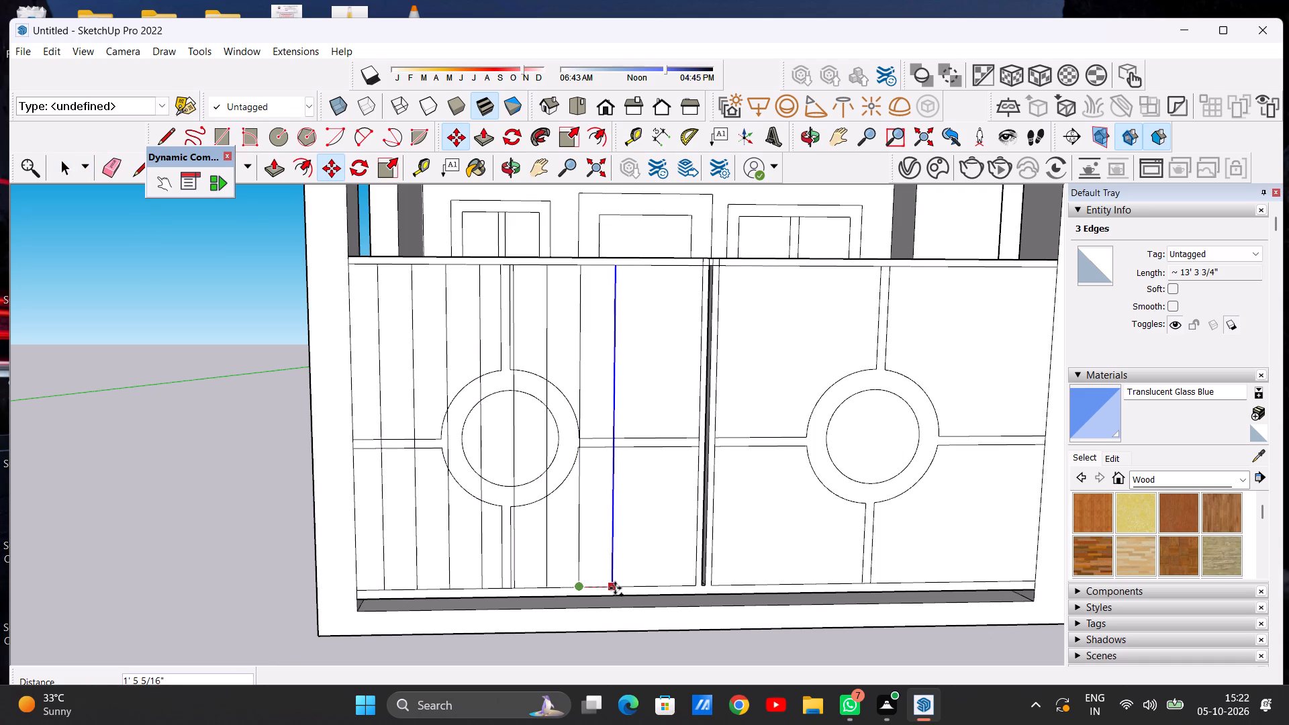
{"action": "left_click", "coordinate": [613, 591]}
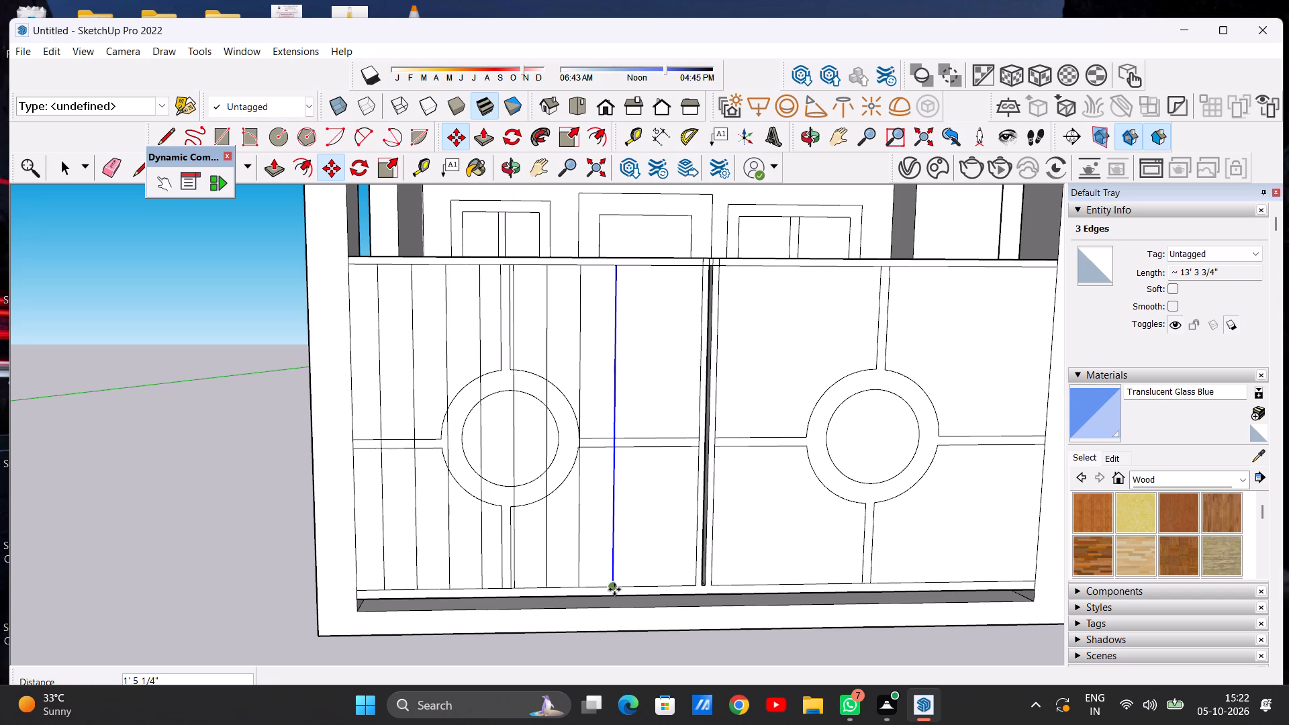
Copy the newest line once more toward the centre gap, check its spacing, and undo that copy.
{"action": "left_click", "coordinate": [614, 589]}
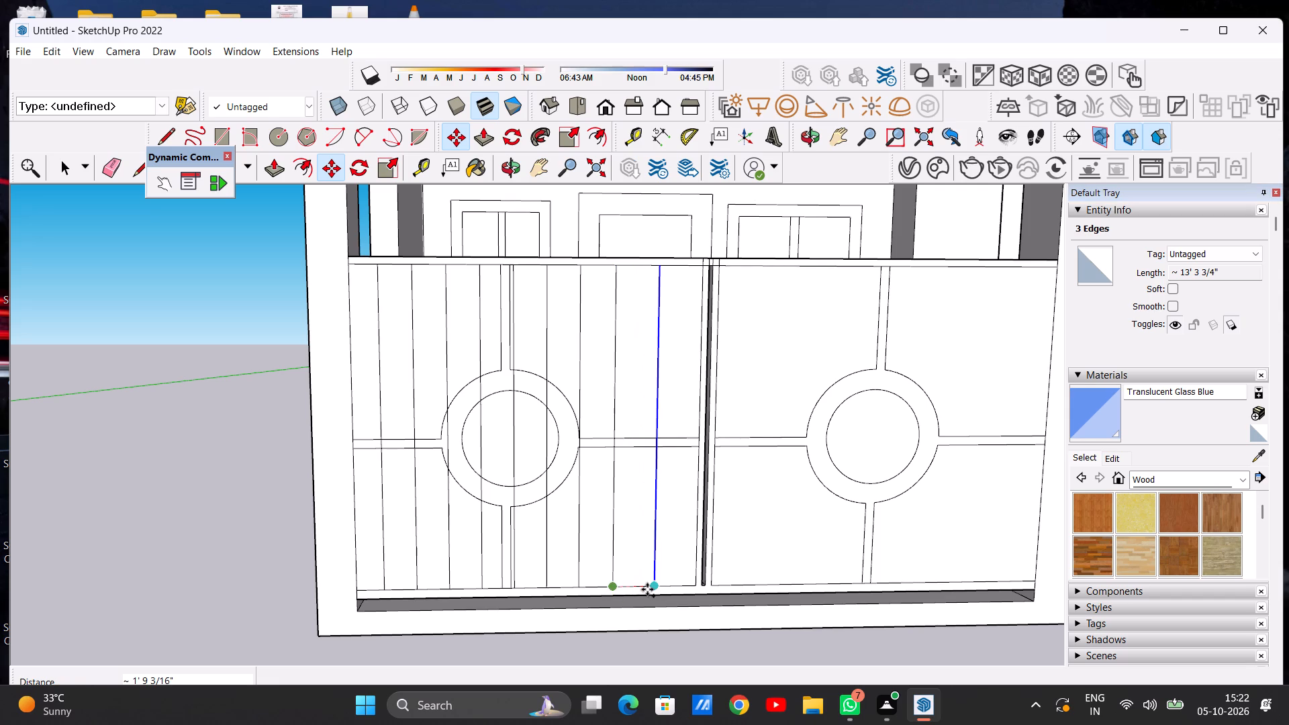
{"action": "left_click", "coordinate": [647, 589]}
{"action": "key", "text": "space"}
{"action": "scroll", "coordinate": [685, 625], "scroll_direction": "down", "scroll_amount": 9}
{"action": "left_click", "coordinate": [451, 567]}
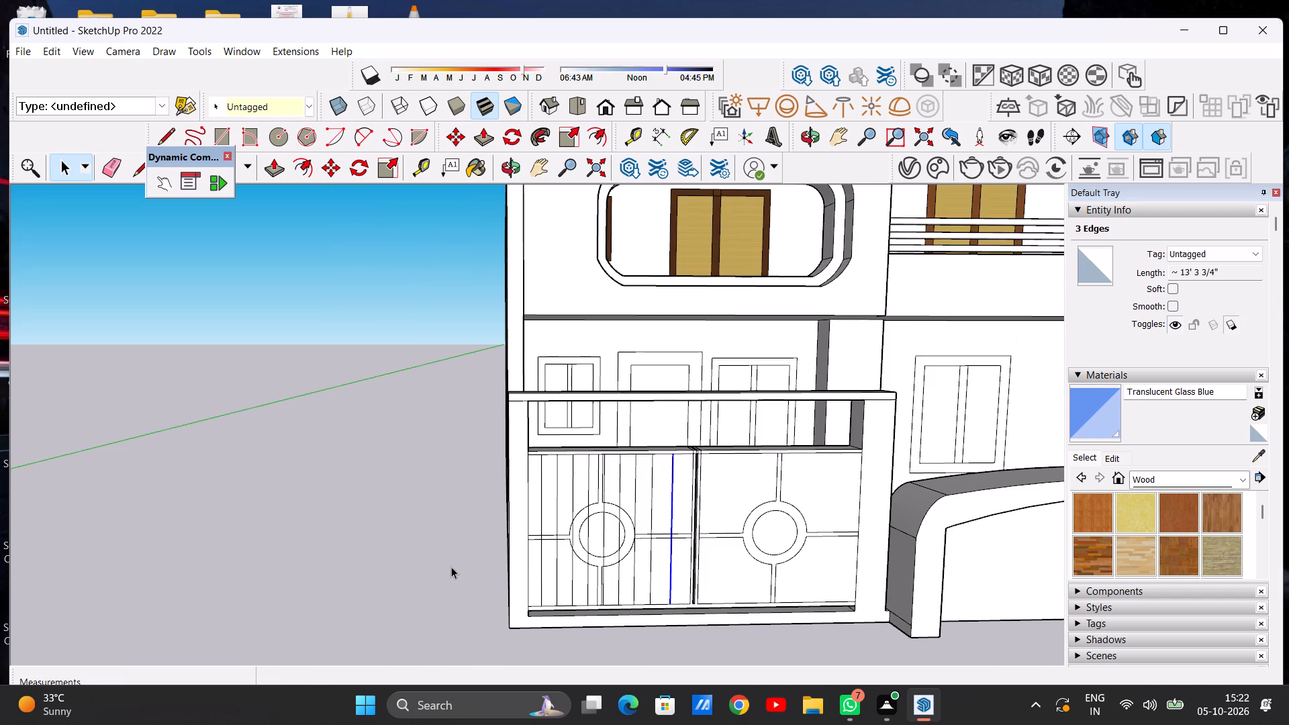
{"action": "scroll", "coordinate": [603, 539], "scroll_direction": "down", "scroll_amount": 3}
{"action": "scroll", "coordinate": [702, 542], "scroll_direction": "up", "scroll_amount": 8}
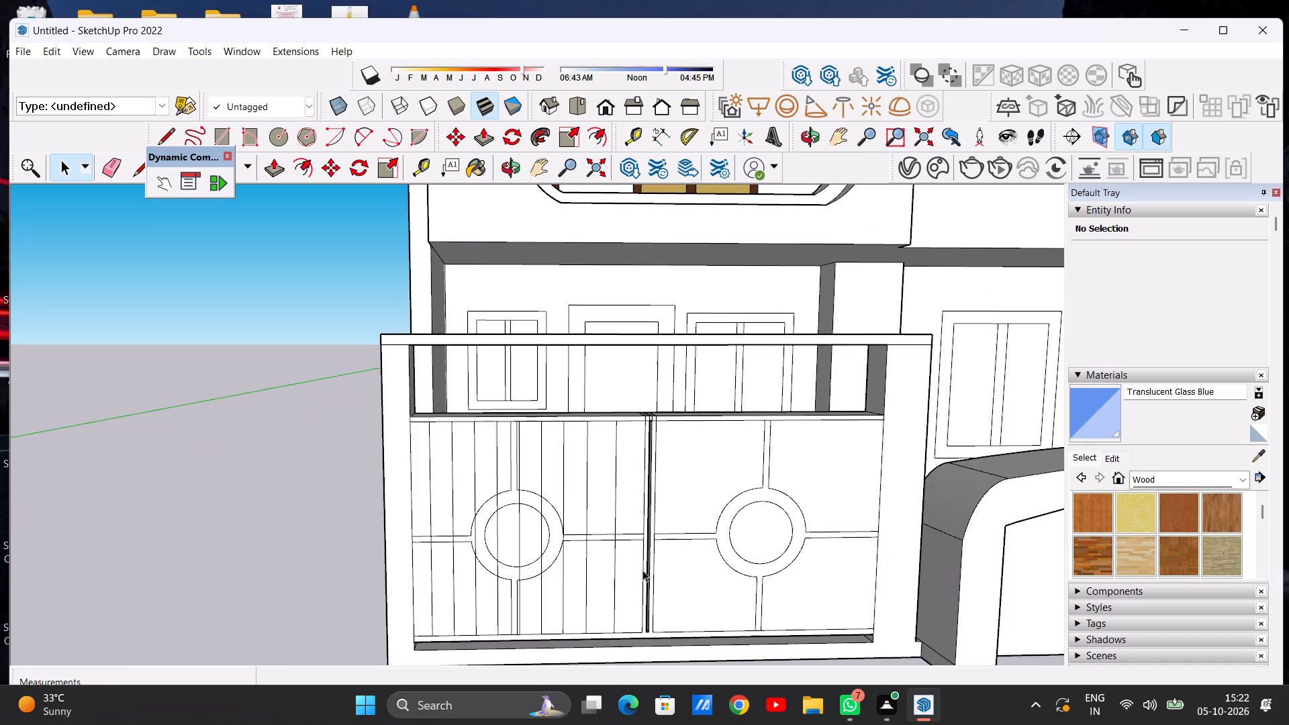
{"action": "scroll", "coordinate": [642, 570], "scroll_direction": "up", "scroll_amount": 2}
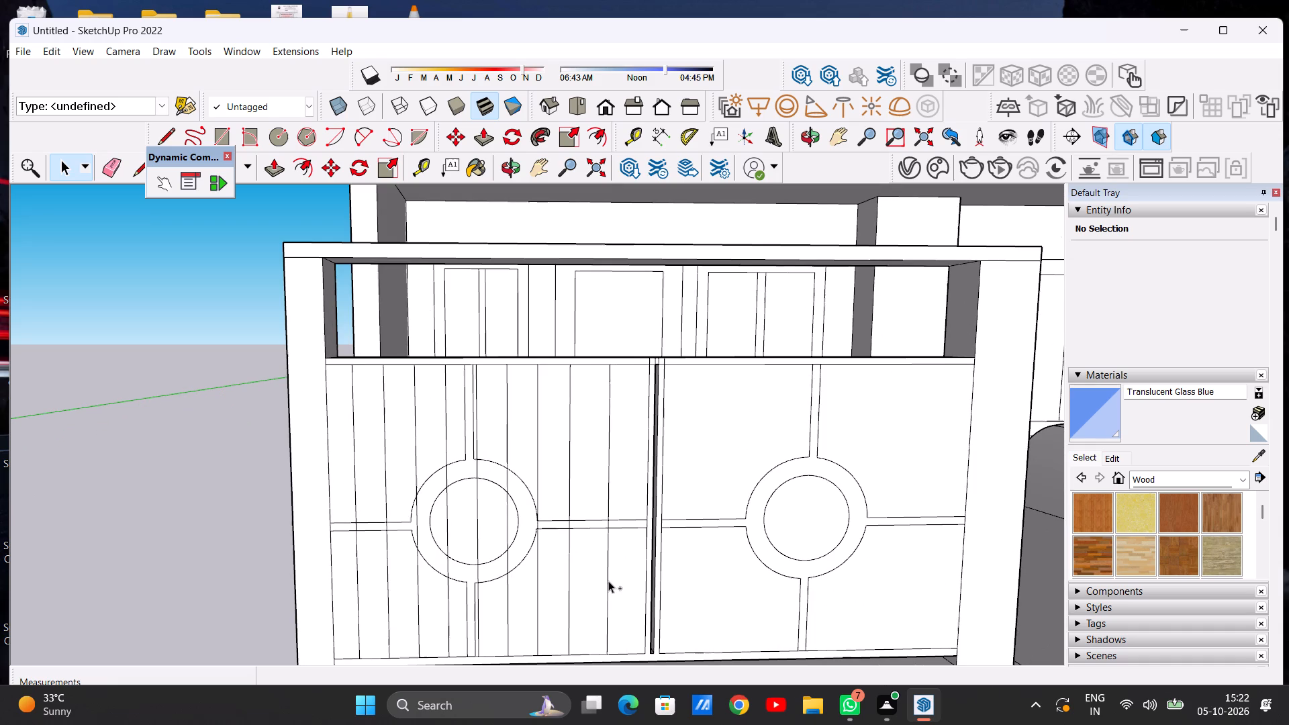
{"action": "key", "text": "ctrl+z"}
Copy all three segments of the vertical line nearest the centre gap on the left gate panel about 1' 2 1/16" toward that gap.
{"action": "scroll", "coordinate": [563, 602], "scroll_direction": "up", "scroll_amount": 3}
{"action": "left_click", "coordinate": [570, 596]}
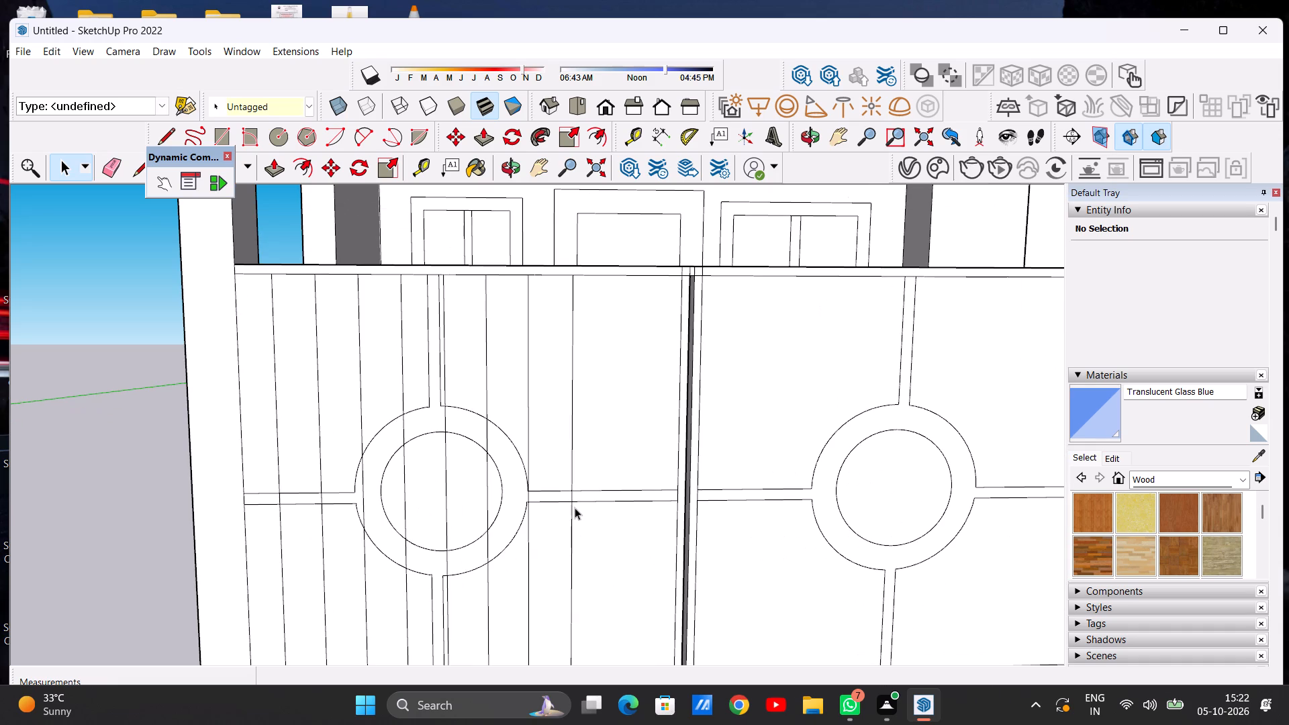
{"action": "scroll", "coordinate": [575, 507], "scroll_direction": "up", "scroll_amount": 12}
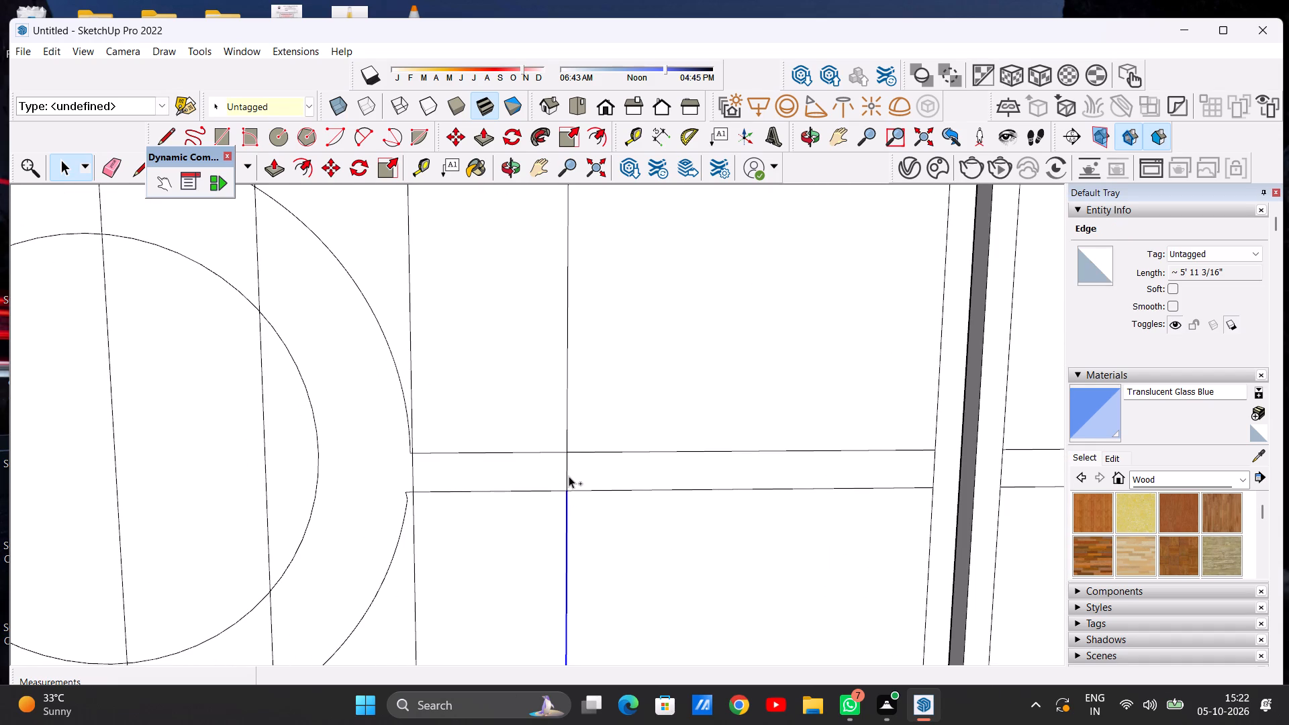
{"action": "left_click", "coordinate": [567, 468], "text": "ctrl"}
{"action": "left_click", "coordinate": [567, 436], "text": "ctrl"}
{"action": "scroll", "coordinate": [585, 469], "scroll_direction": "down", "scroll_amount": 7, "text": "ctrl"}
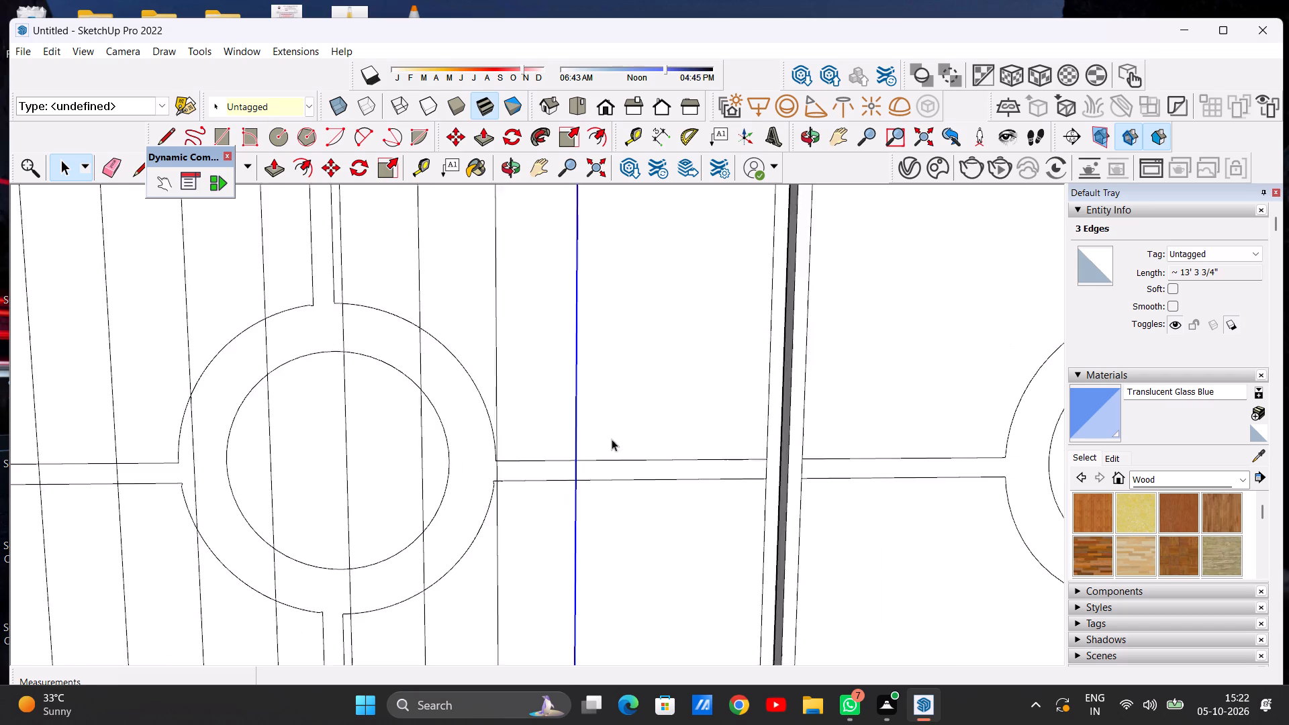
{"action": "scroll", "coordinate": [612, 439], "scroll_direction": "down", "scroll_amount": 15, "text": "ctrl"}
{"action": "scroll", "coordinate": [614, 527], "scroll_direction": "up", "scroll_amount": 6}
{"action": "key", "text": "m"}
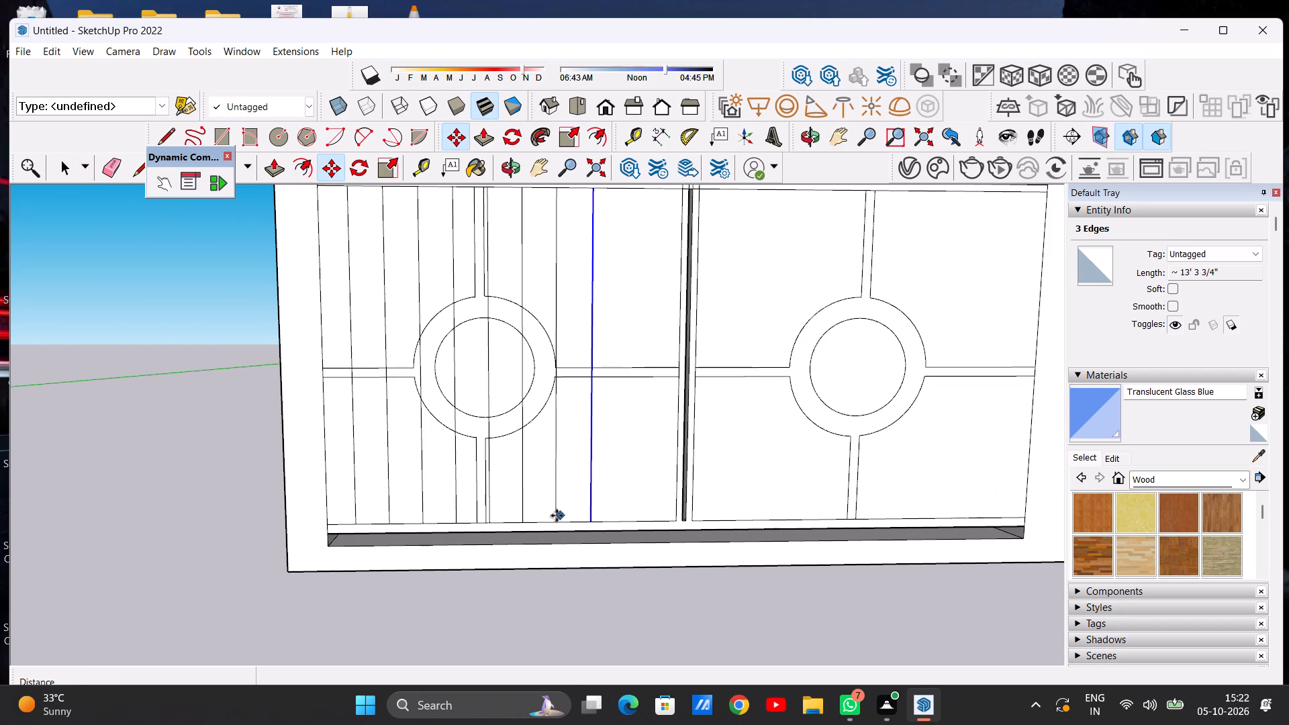
{"action": "scroll", "coordinate": [579, 514], "scroll_direction": "up", "scroll_amount": 10}
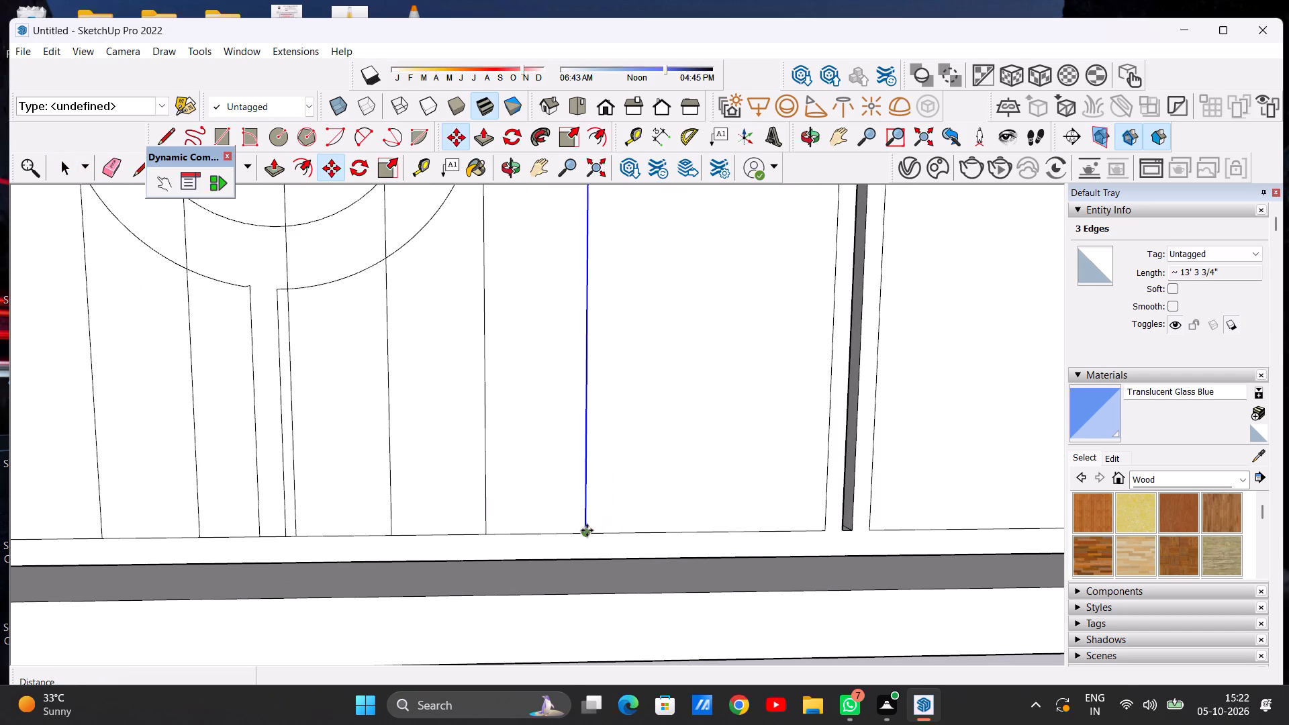
{"action": "left_click", "coordinate": [587, 530]}
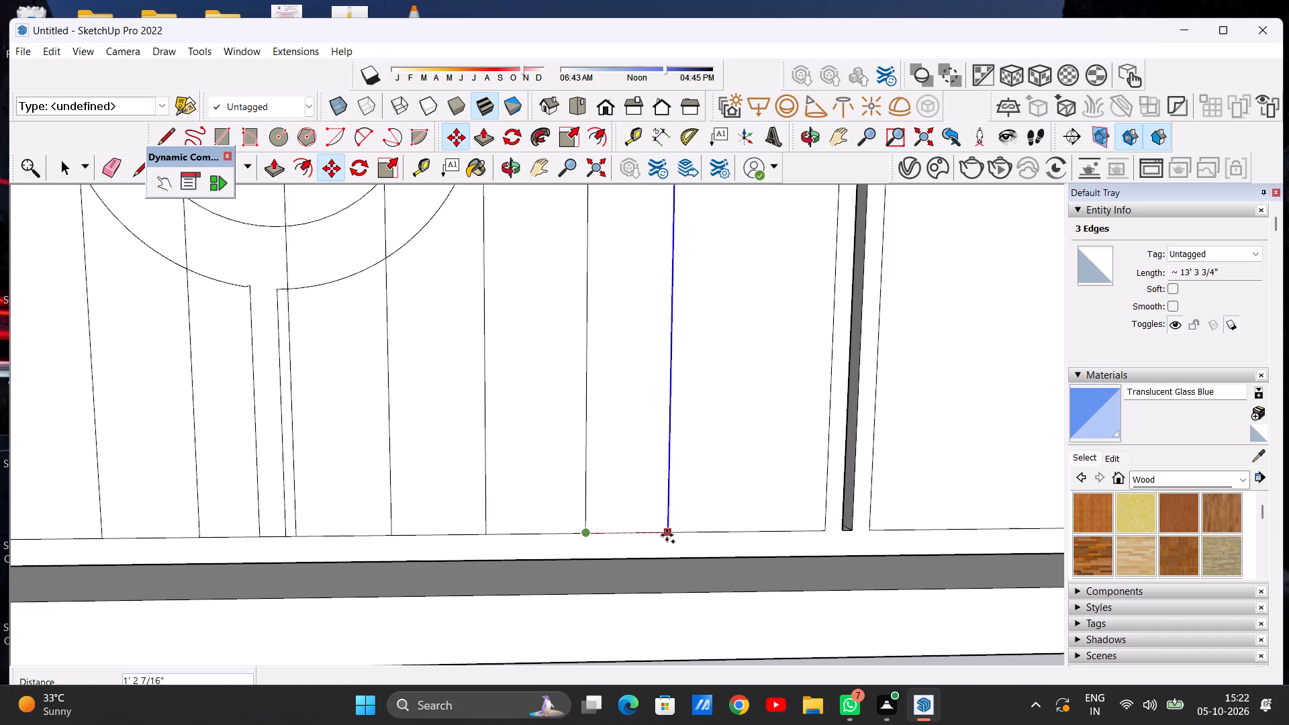
{"action": "left_click", "coordinate": [666, 535]}
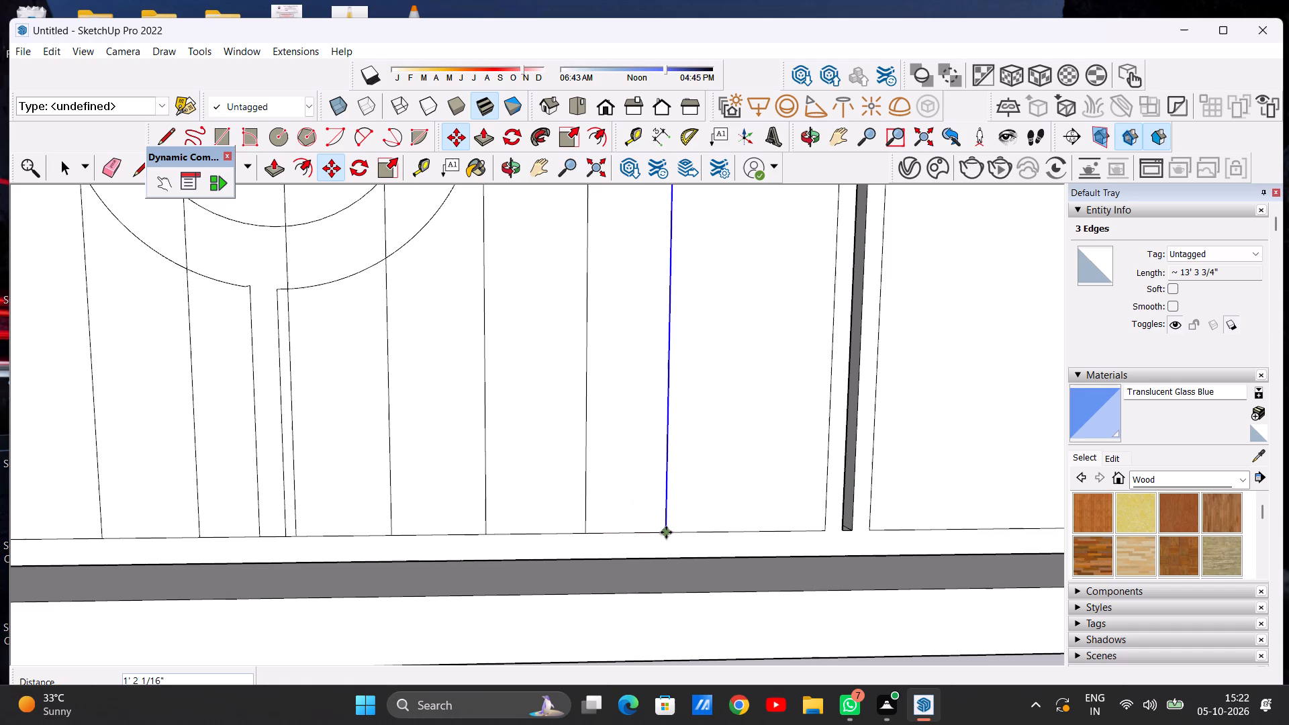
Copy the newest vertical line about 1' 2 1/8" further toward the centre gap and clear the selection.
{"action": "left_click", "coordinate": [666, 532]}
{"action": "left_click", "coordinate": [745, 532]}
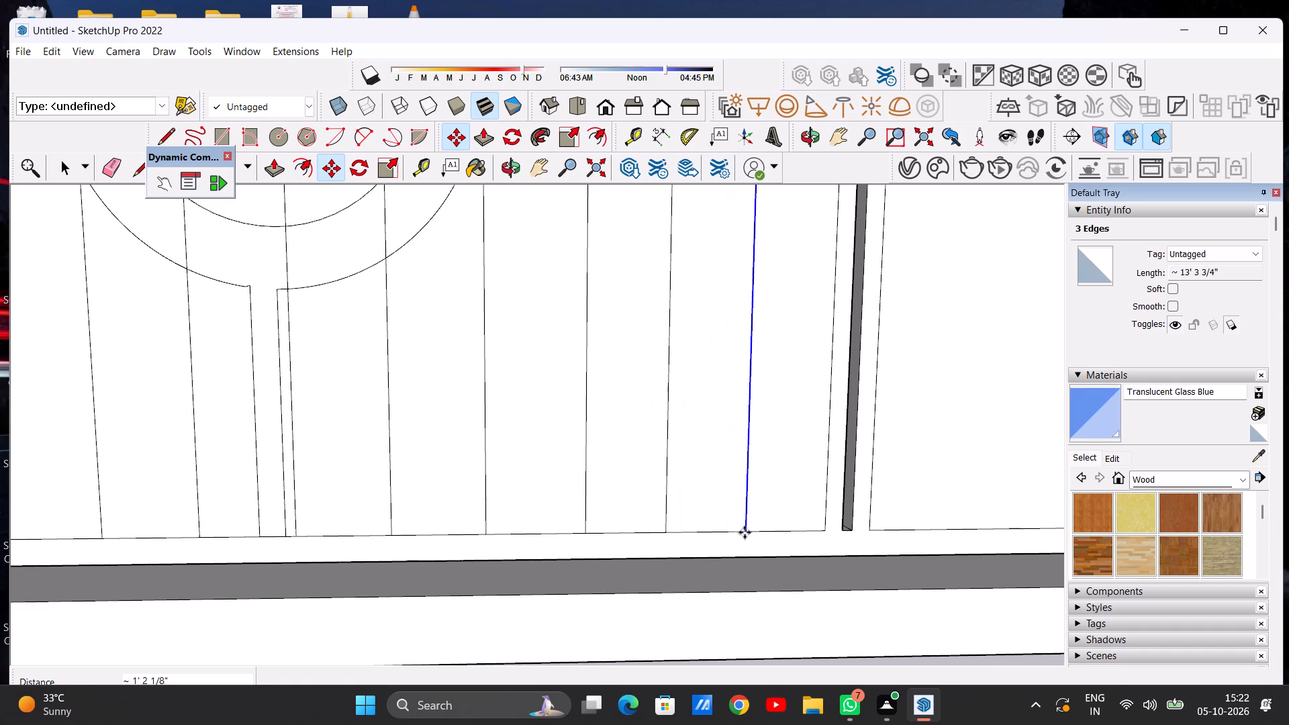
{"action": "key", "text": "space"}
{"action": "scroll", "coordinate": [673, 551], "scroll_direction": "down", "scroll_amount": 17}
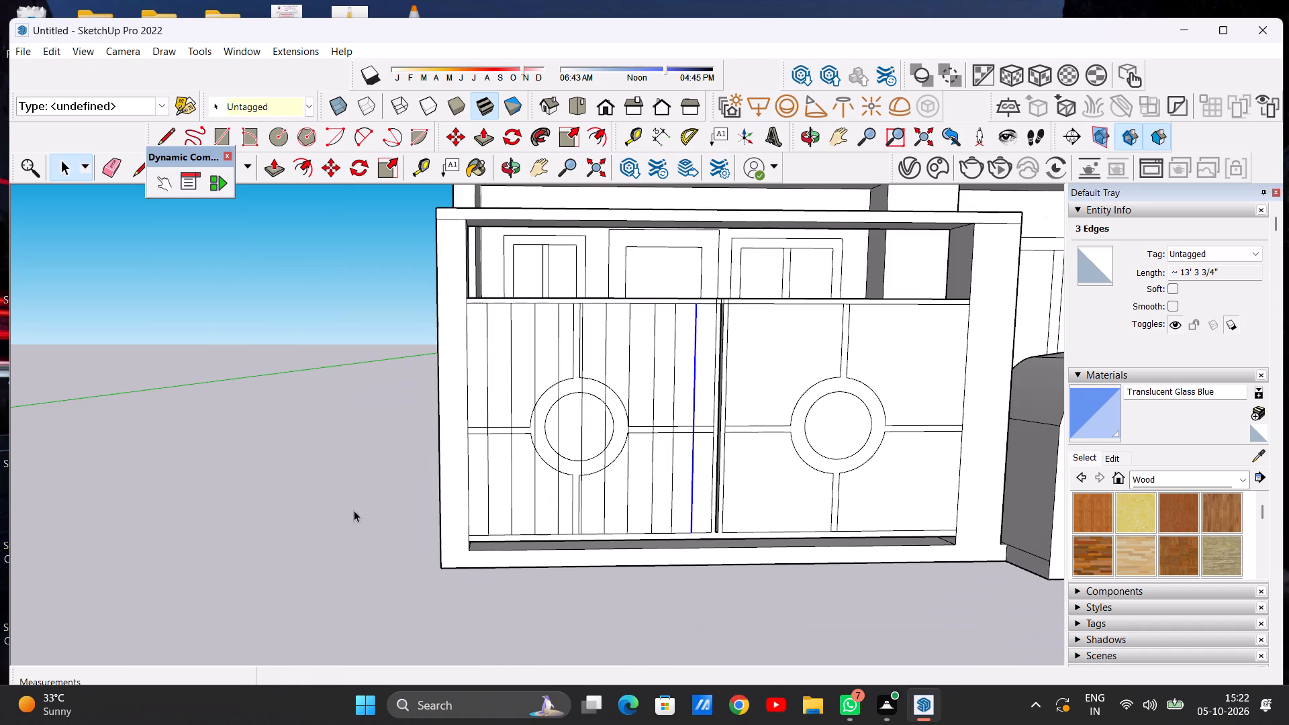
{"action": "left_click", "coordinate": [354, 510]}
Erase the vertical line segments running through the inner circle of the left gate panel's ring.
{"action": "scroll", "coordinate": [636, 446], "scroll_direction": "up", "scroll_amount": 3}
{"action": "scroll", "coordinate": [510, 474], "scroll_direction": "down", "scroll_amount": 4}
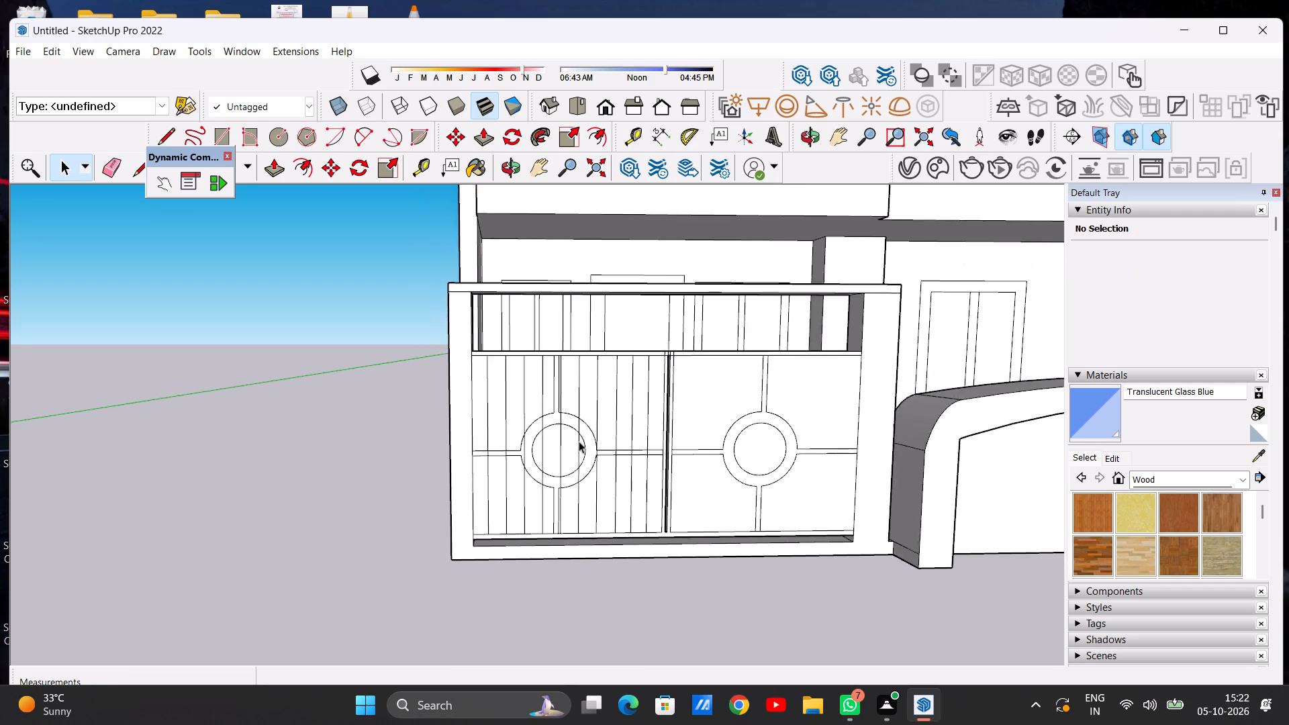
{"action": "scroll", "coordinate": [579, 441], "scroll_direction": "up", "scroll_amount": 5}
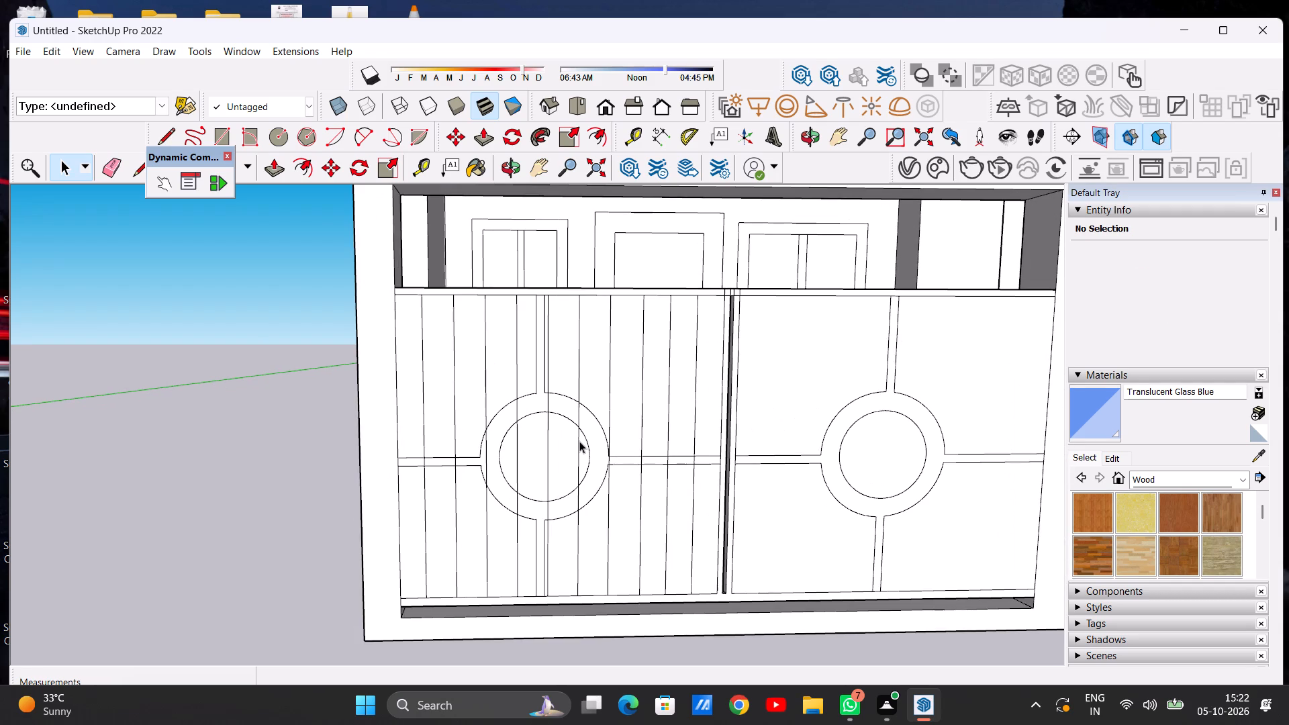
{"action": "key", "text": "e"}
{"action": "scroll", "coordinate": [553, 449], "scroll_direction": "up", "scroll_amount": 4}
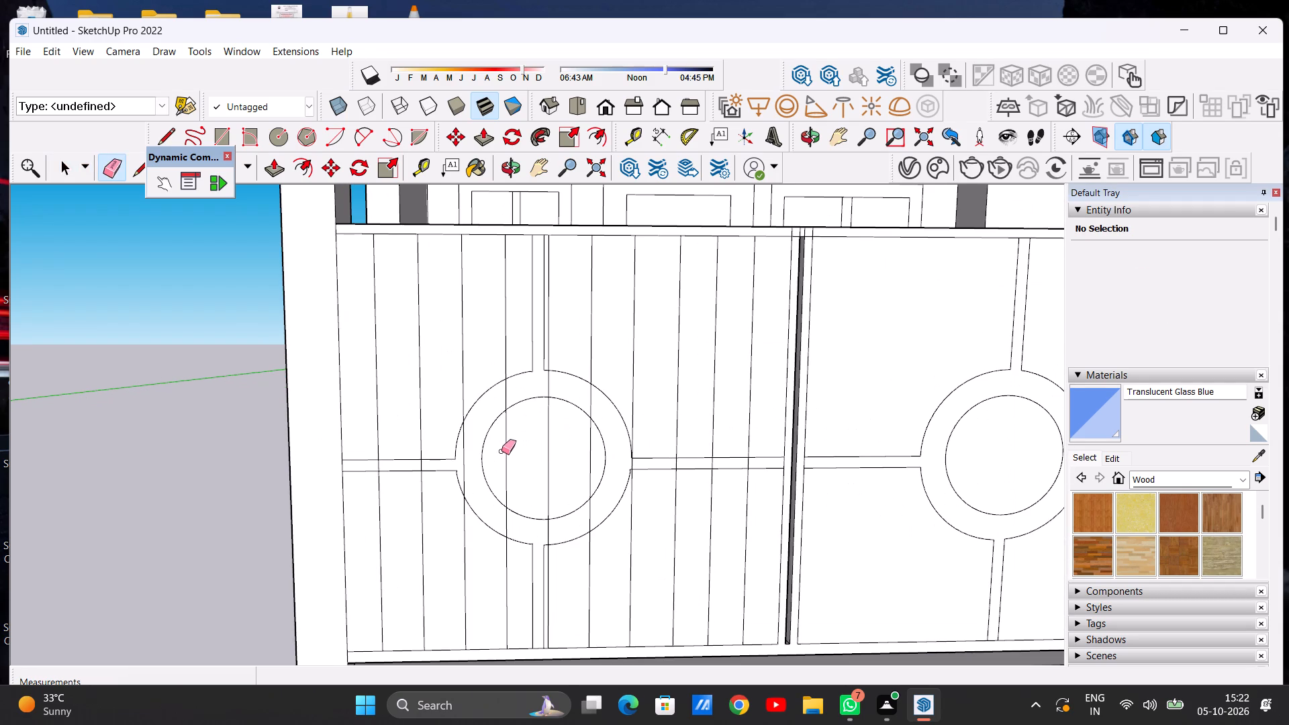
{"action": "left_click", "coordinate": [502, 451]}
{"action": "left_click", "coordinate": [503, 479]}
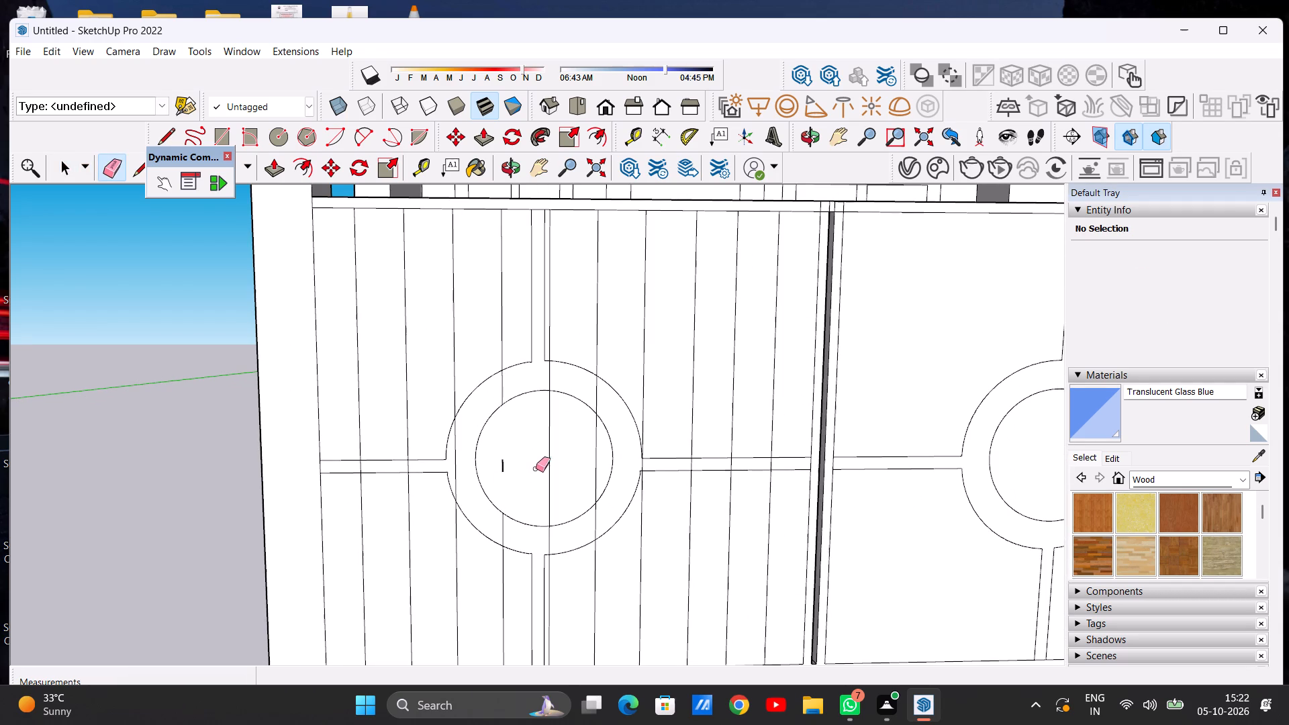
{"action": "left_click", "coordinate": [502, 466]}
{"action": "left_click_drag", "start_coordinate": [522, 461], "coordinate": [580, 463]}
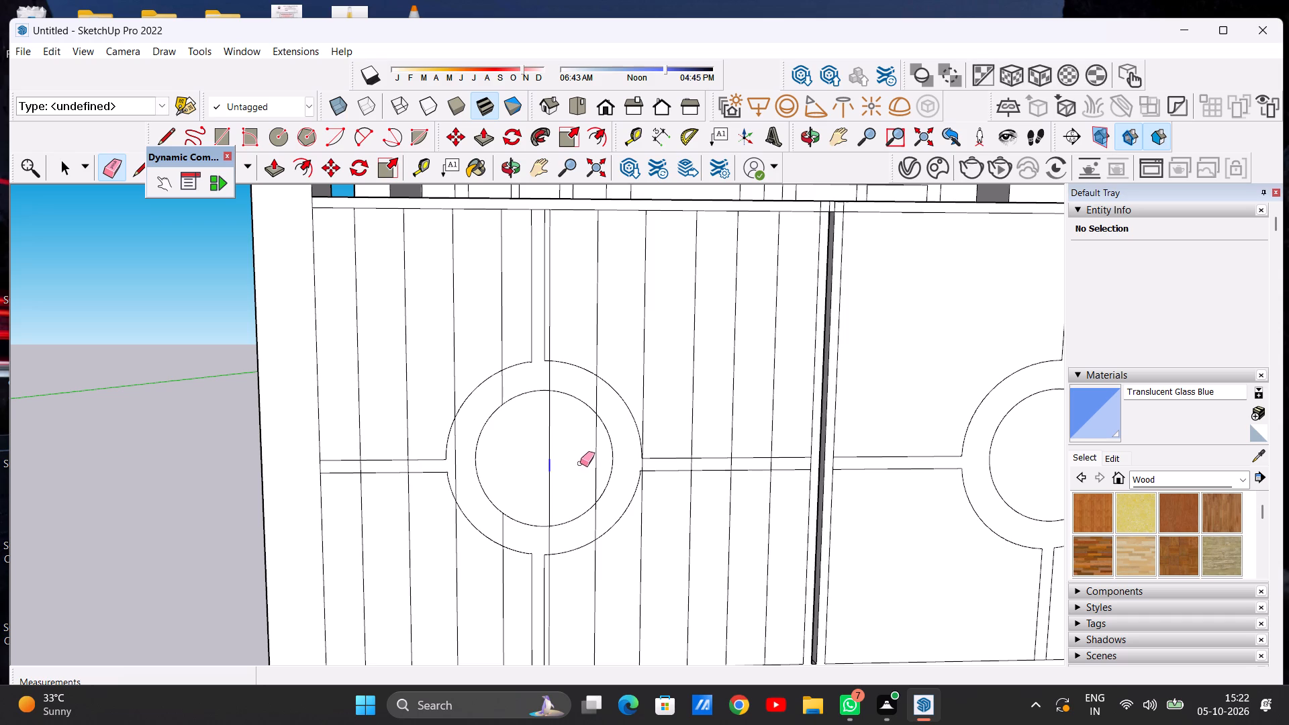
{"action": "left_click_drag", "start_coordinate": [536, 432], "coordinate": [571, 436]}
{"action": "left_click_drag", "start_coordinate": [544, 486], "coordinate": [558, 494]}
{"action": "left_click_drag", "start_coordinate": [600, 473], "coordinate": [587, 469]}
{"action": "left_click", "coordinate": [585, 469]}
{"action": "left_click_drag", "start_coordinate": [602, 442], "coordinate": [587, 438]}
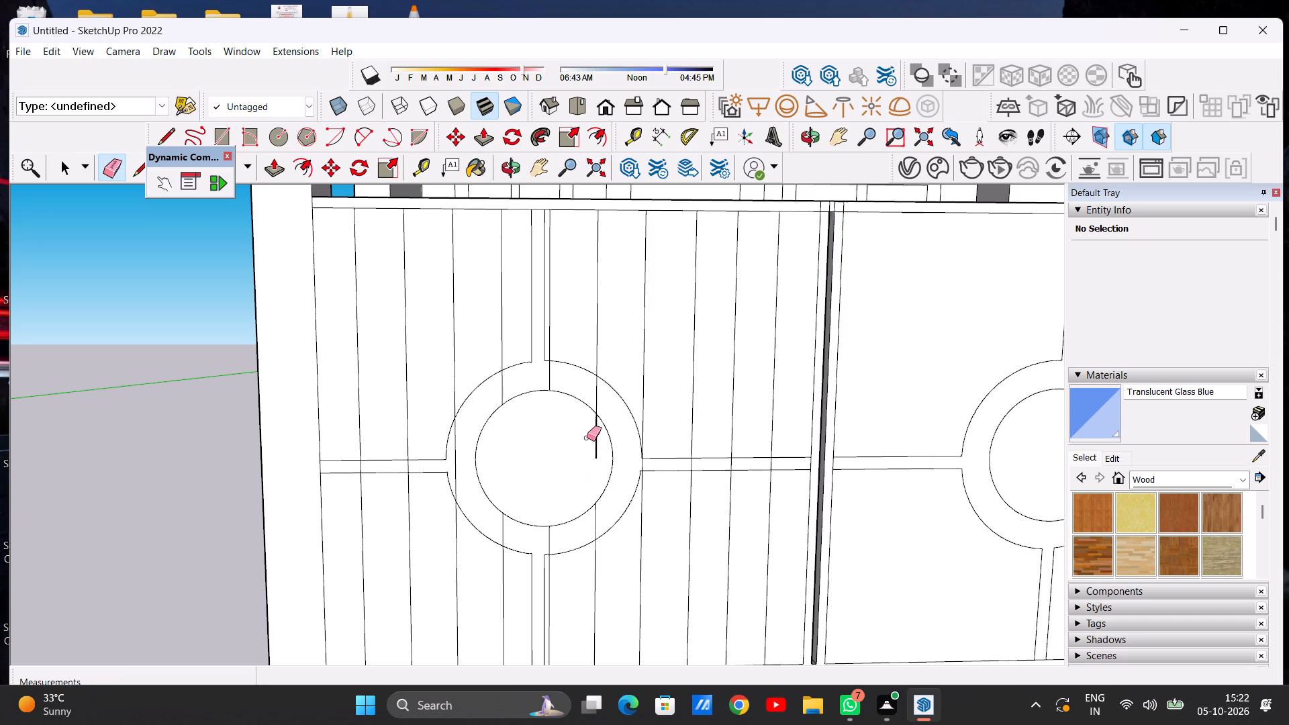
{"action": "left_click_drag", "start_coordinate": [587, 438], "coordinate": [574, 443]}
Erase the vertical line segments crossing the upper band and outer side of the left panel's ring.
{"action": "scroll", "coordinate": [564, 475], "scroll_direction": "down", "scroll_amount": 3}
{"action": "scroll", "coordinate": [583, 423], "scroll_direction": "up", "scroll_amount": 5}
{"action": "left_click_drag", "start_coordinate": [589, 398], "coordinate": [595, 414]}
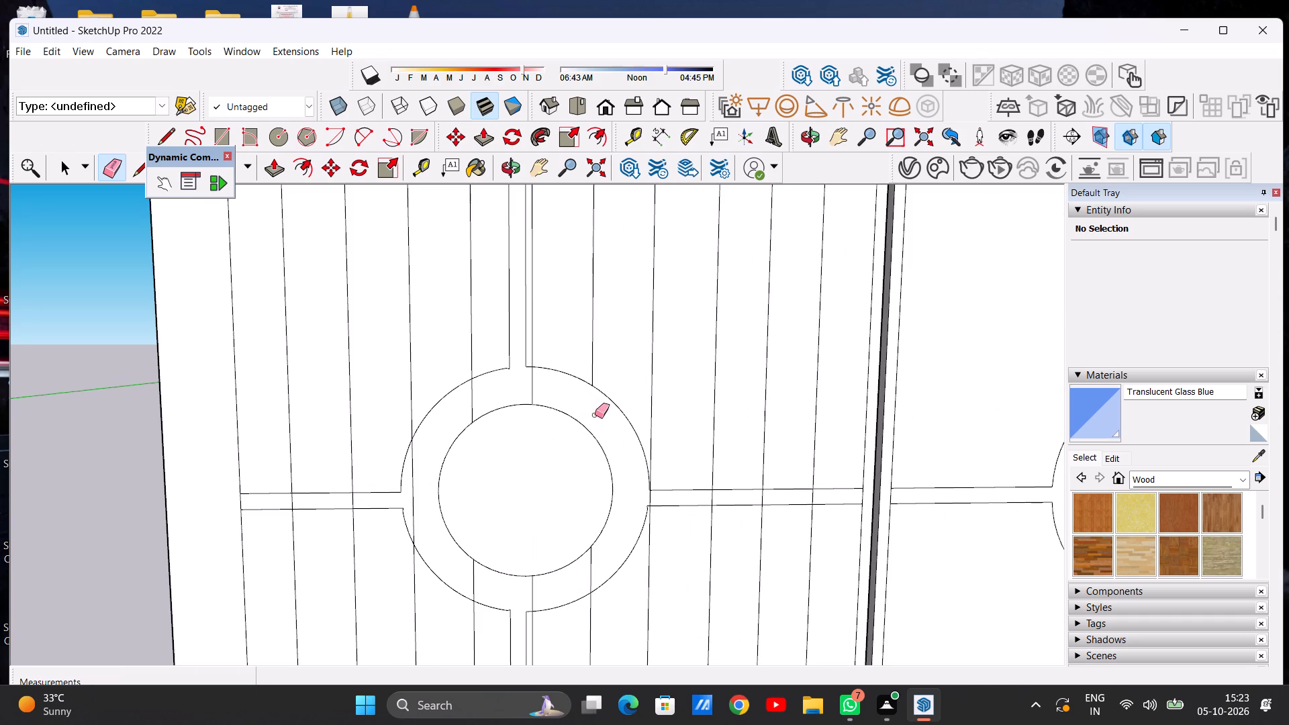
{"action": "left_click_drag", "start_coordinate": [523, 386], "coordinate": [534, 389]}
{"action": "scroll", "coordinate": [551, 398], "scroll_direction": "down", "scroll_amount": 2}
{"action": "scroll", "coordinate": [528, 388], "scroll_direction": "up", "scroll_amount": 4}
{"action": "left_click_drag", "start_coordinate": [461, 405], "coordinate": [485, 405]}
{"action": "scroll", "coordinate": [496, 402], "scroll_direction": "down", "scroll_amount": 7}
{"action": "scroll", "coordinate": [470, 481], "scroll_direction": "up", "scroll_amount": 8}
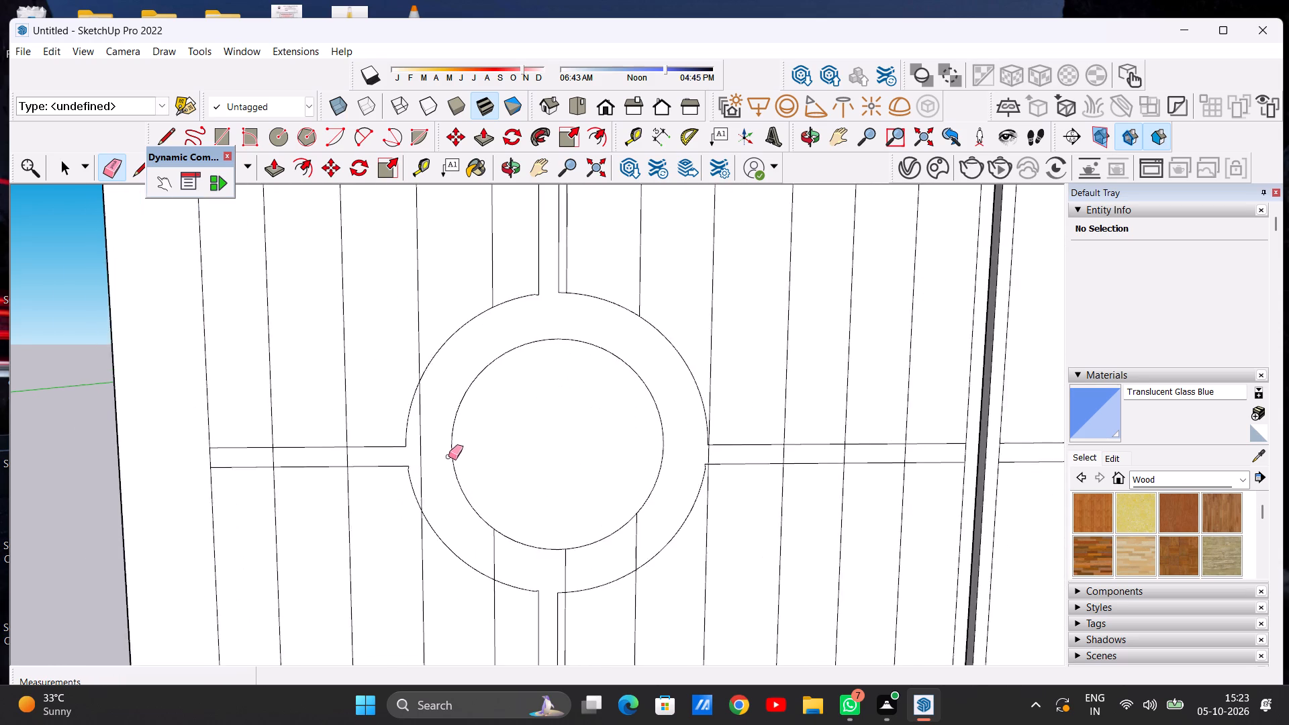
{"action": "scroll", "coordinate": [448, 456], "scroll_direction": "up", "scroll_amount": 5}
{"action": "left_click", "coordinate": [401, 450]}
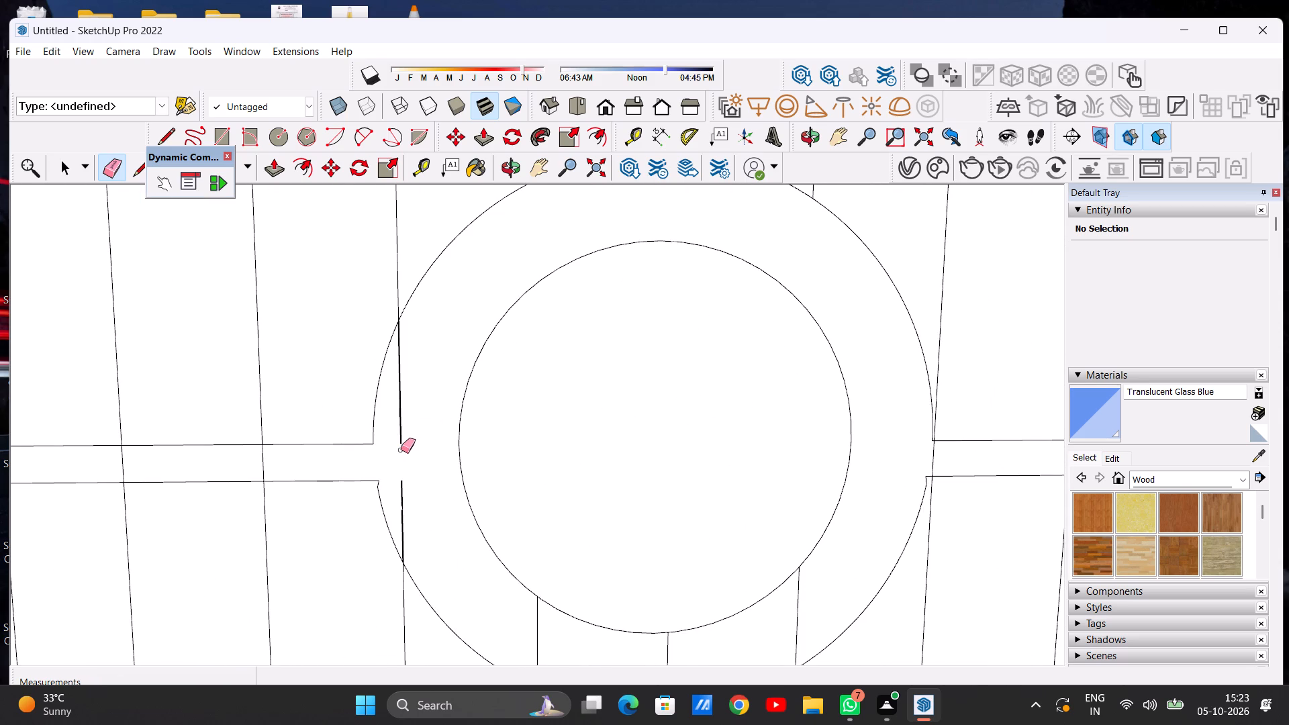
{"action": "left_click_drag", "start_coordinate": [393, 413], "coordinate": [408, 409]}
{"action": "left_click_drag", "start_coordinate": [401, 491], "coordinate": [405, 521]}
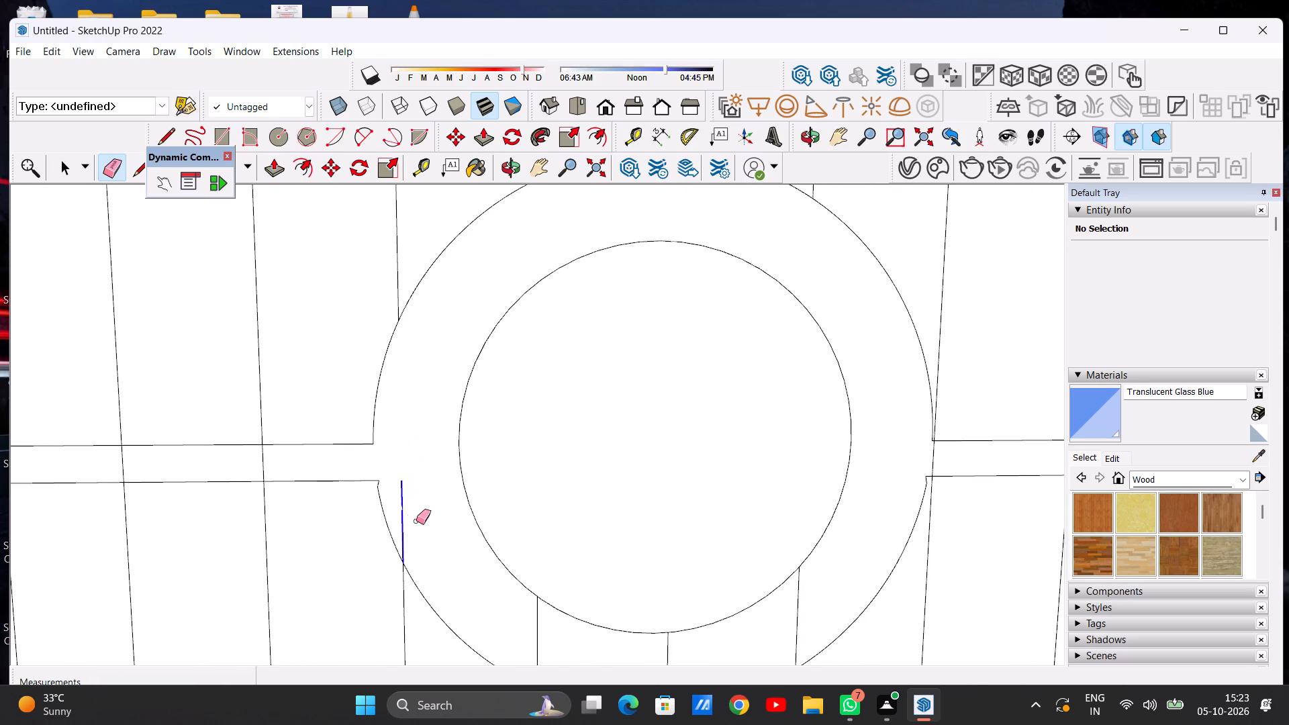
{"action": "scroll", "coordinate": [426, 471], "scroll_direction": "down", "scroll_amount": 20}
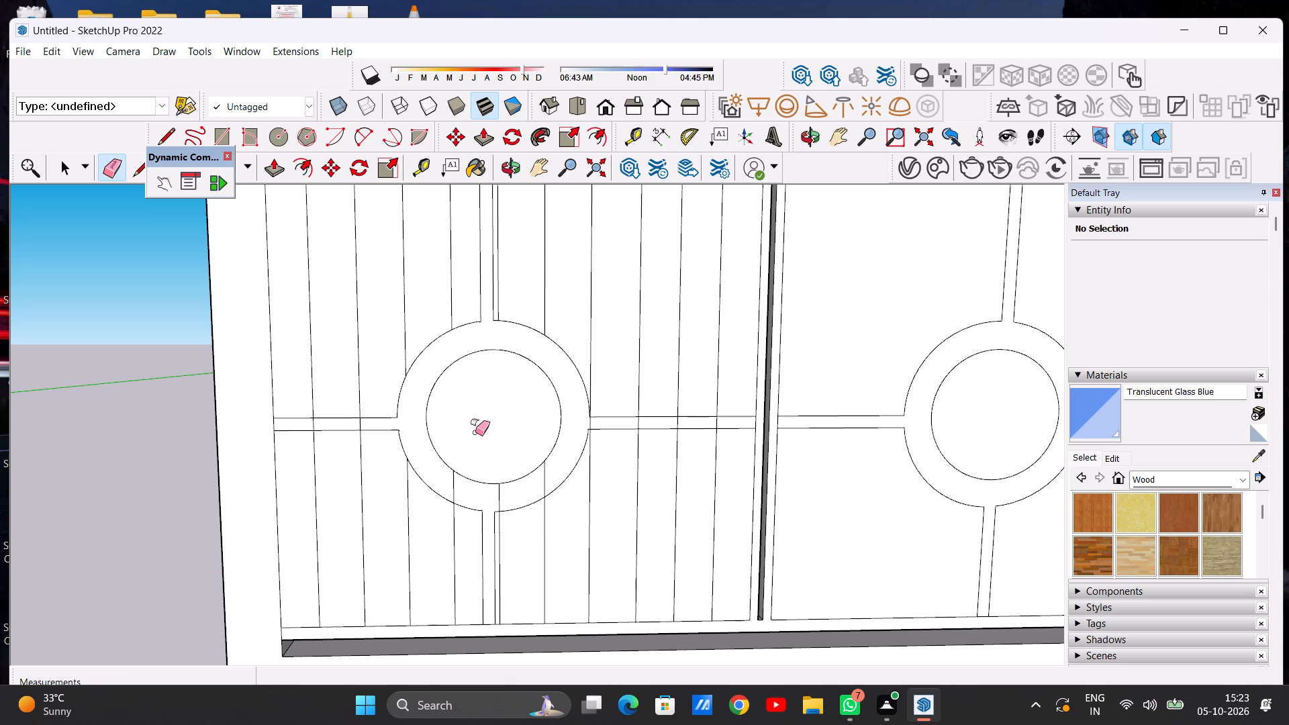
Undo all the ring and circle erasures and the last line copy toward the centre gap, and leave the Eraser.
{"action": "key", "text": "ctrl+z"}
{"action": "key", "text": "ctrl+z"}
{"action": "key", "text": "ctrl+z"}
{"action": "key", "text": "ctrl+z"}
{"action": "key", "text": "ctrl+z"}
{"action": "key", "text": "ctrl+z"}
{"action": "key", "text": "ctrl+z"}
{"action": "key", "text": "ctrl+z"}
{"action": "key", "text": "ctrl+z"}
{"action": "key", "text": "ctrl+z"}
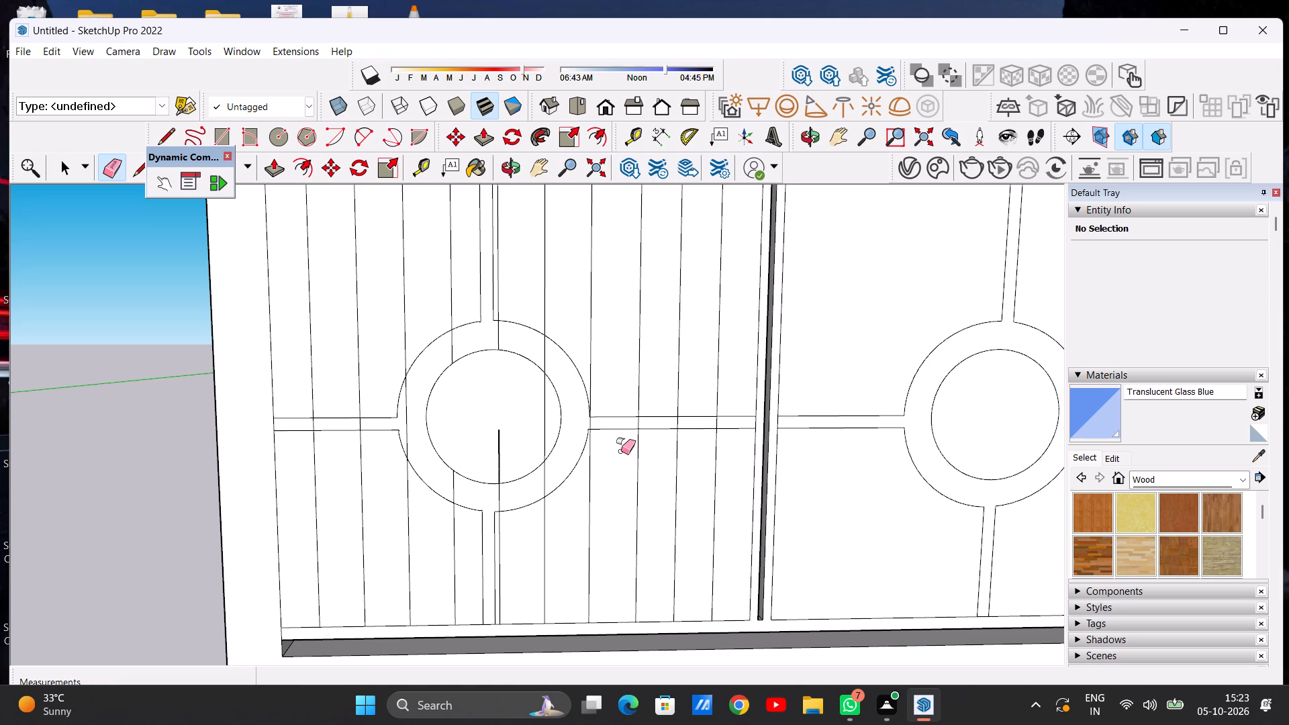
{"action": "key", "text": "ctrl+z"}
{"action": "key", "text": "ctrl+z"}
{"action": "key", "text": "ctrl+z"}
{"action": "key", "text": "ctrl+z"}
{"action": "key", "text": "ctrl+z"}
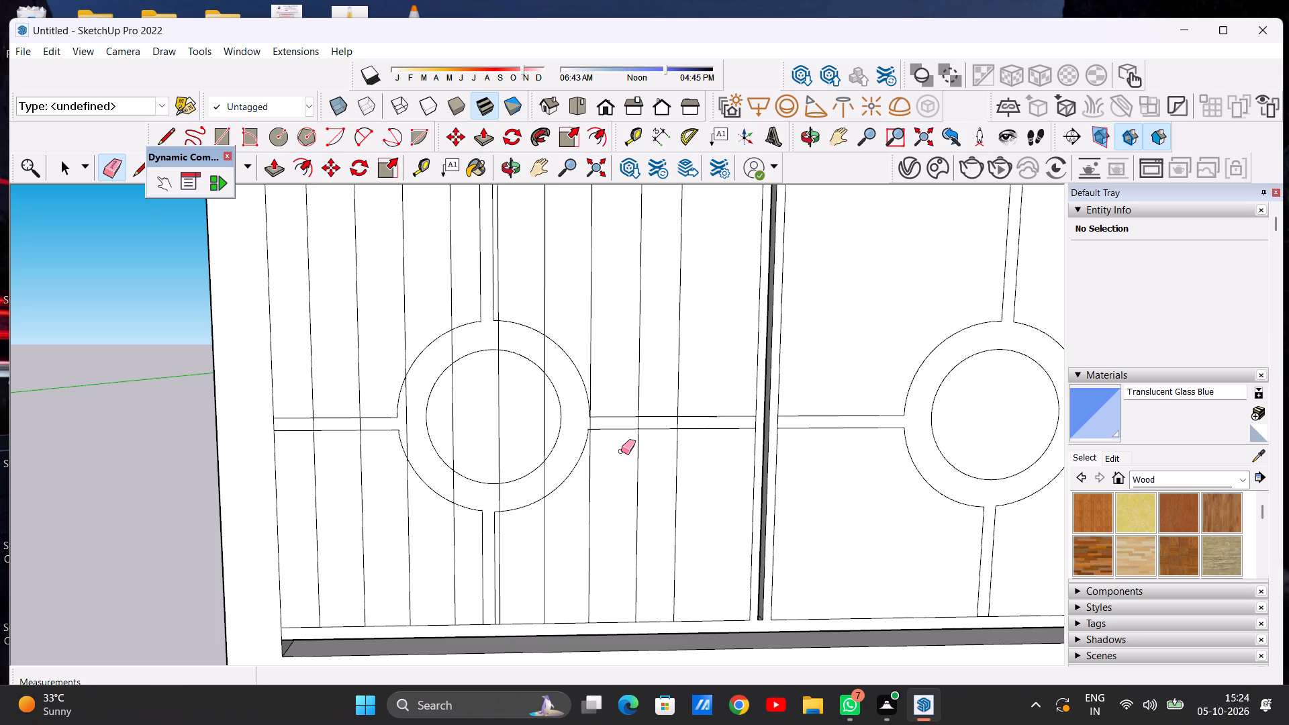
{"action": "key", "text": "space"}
Examine the spacing of the left gate panel's vertical lines around the ring and up to the centre gap.
{"action": "scroll", "coordinate": [510, 486], "scroll_direction": "down", "scroll_amount": 12}
{"action": "scroll", "coordinate": [471, 518], "scroll_direction": "up", "scroll_amount": 14}
{"action": "scroll", "coordinate": [527, 494], "scroll_direction": "down", "scroll_amount": 2}
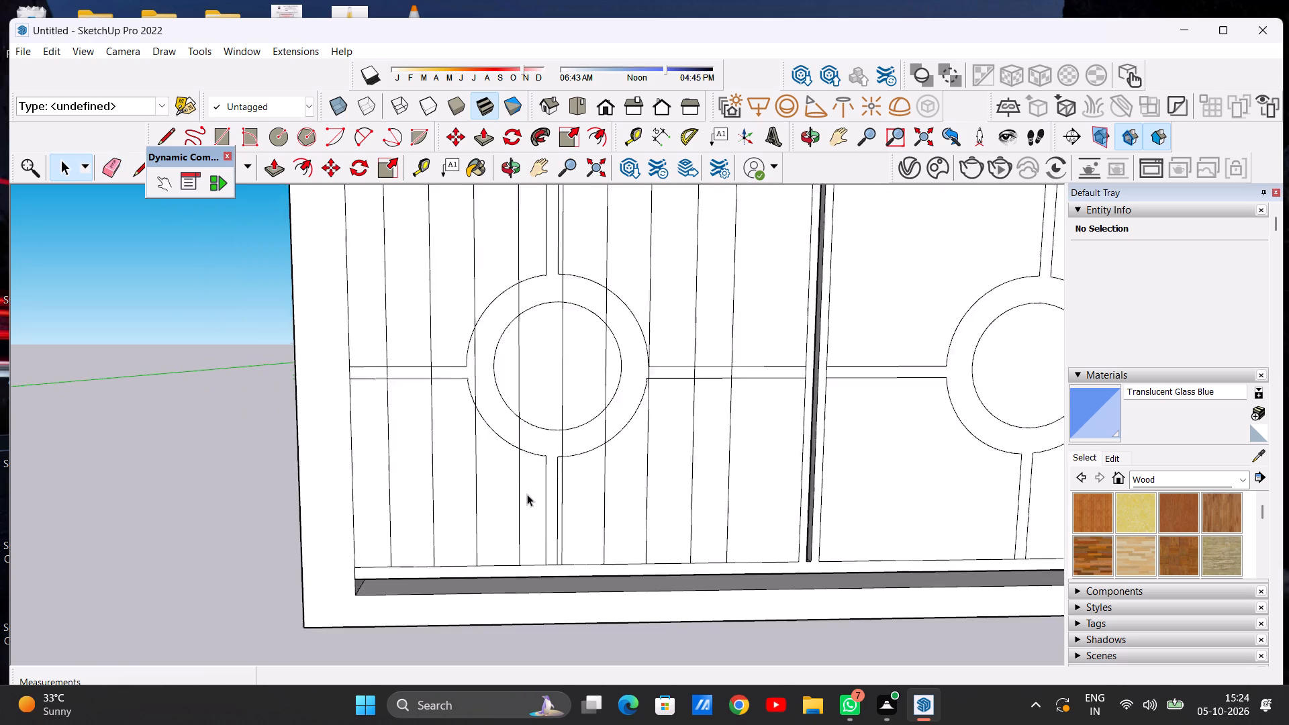
{"action": "scroll", "coordinate": [527, 494], "scroll_direction": "down", "scroll_amount": 5}
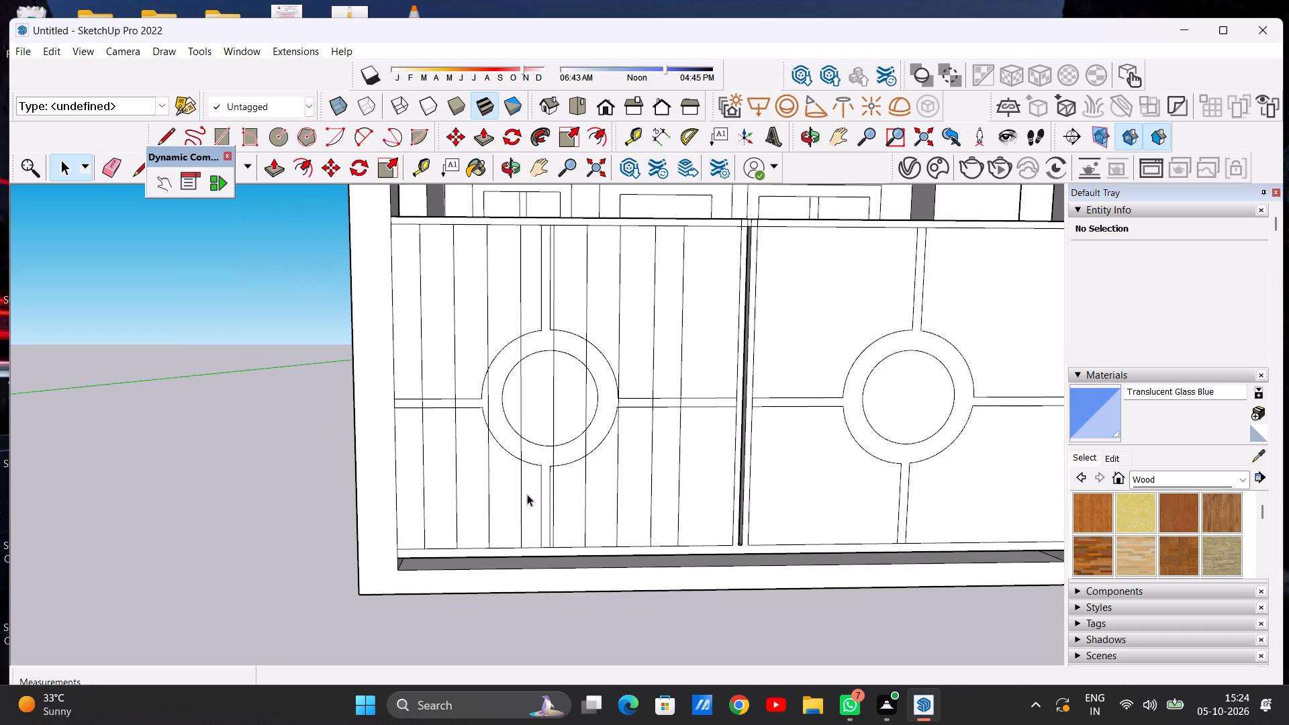
{"action": "scroll", "coordinate": [527, 494], "scroll_direction": "down", "scroll_amount": 3}
{"action": "scroll", "coordinate": [545, 429], "scroll_direction": "up", "scroll_amount": 3}
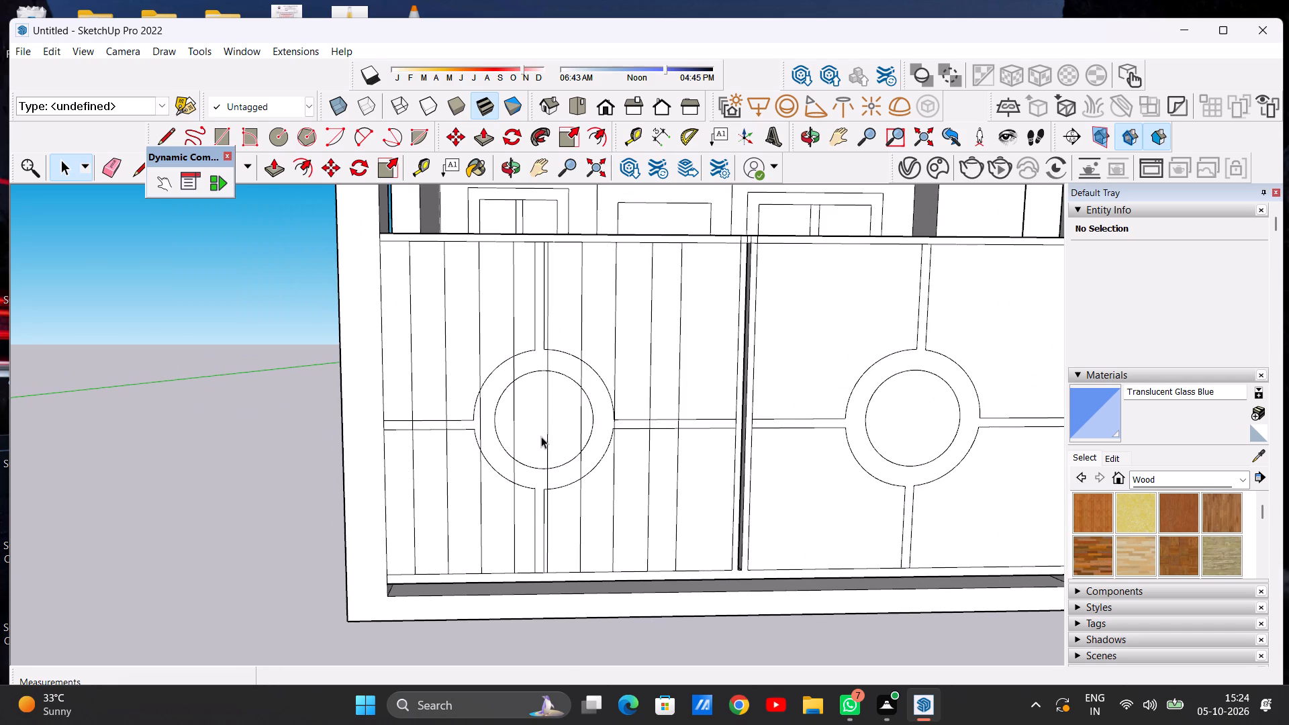
{"action": "scroll", "coordinate": [541, 436], "scroll_direction": "down", "scroll_amount": 5}
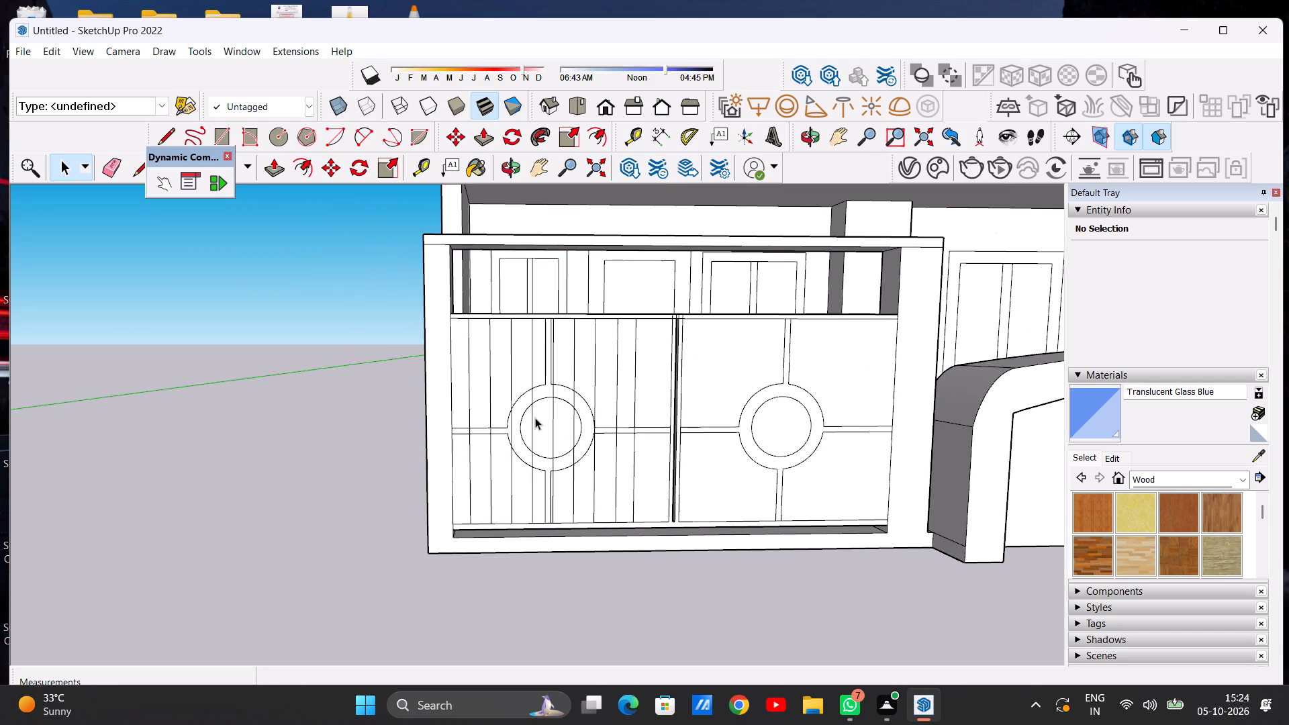
{"action": "scroll", "coordinate": [549, 425], "scroll_direction": "down", "scroll_amount": 7}
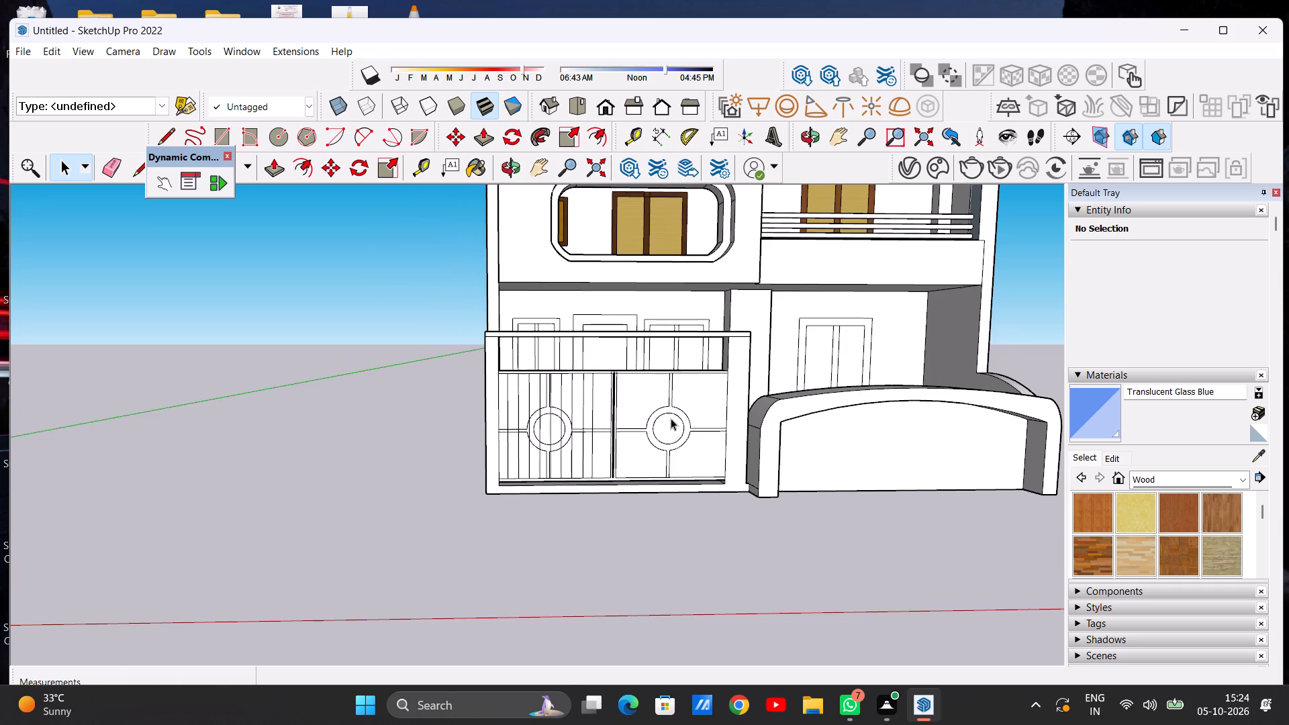
{"action": "scroll", "coordinate": [679, 415], "scroll_direction": "up", "scroll_amount": 5}
{"action": "scroll", "coordinate": [565, 447], "scroll_direction": "up", "scroll_amount": 5}
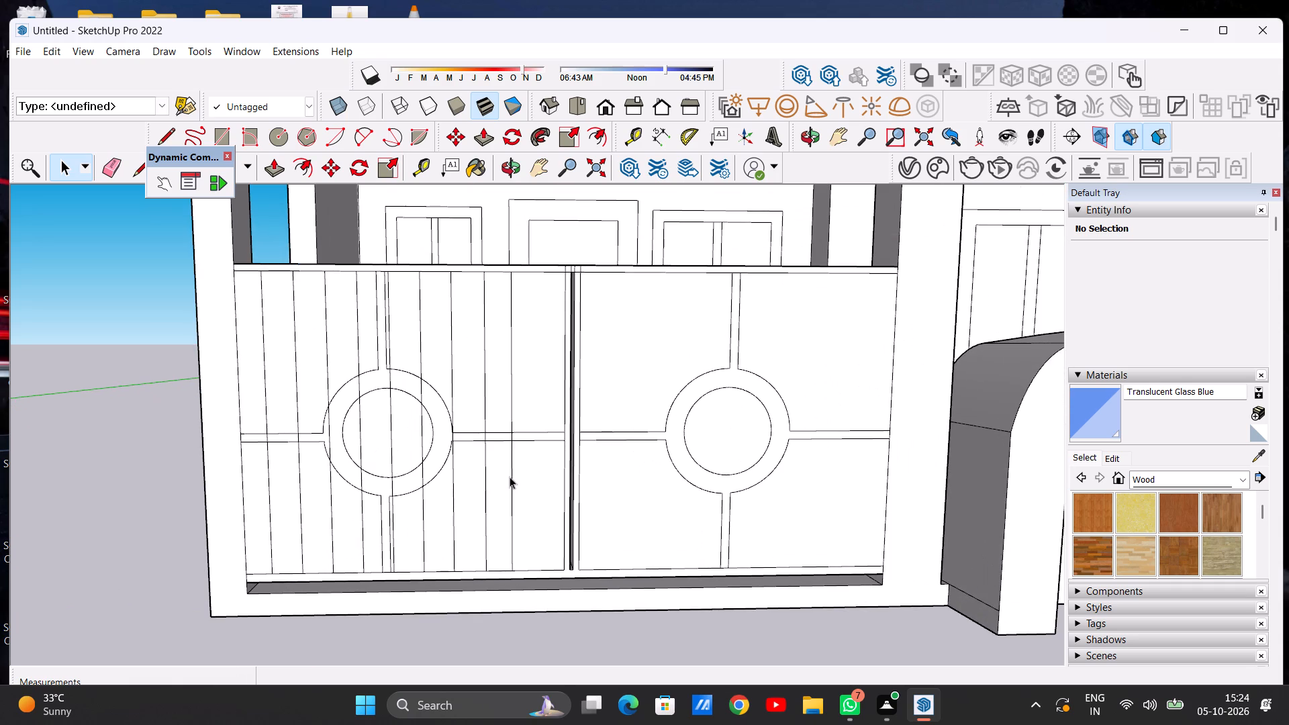
{"action": "middle_click_drag", "start_coordinate": [510, 505], "coordinate": [512, 534]}
{"action": "scroll", "coordinate": [552, 526], "scroll_direction": "up", "scroll_amount": 7}
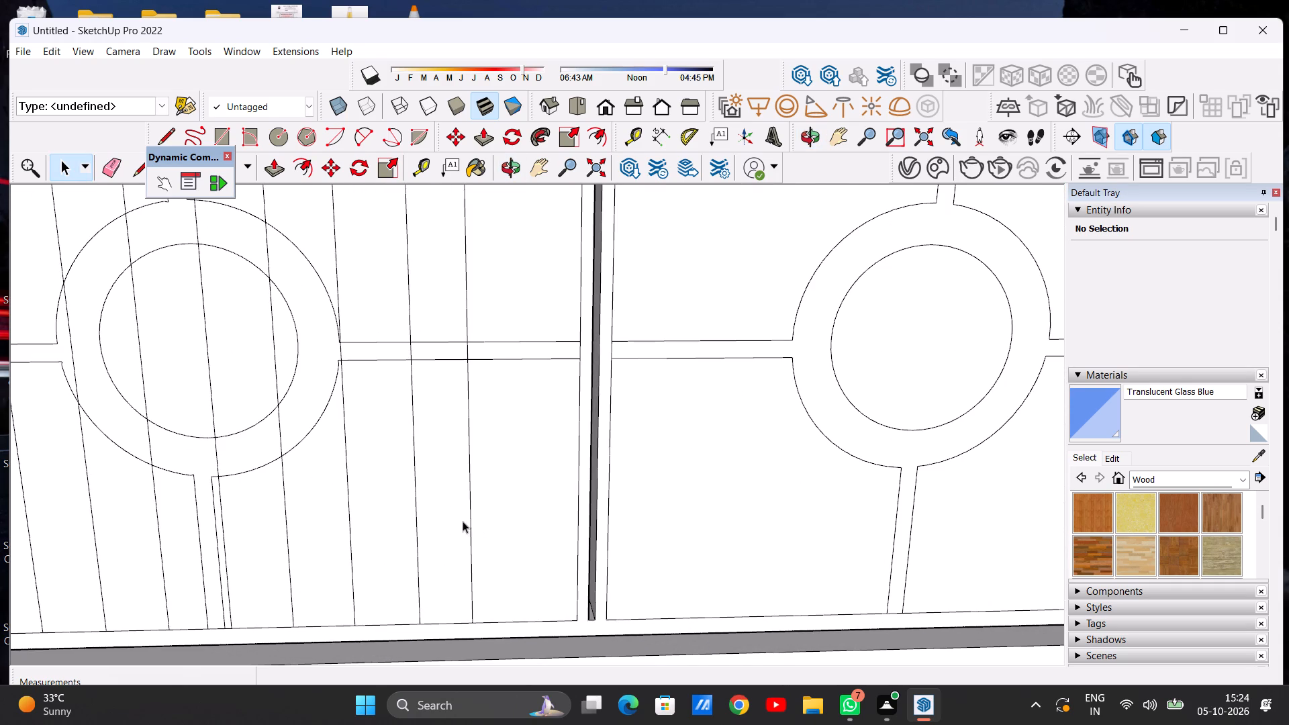
{"action": "scroll", "coordinate": [514, 517], "scroll_direction": "down", "scroll_amount": 12}
{"action": "scroll", "coordinate": [532, 410], "scroll_direction": "up", "scroll_amount": 5}
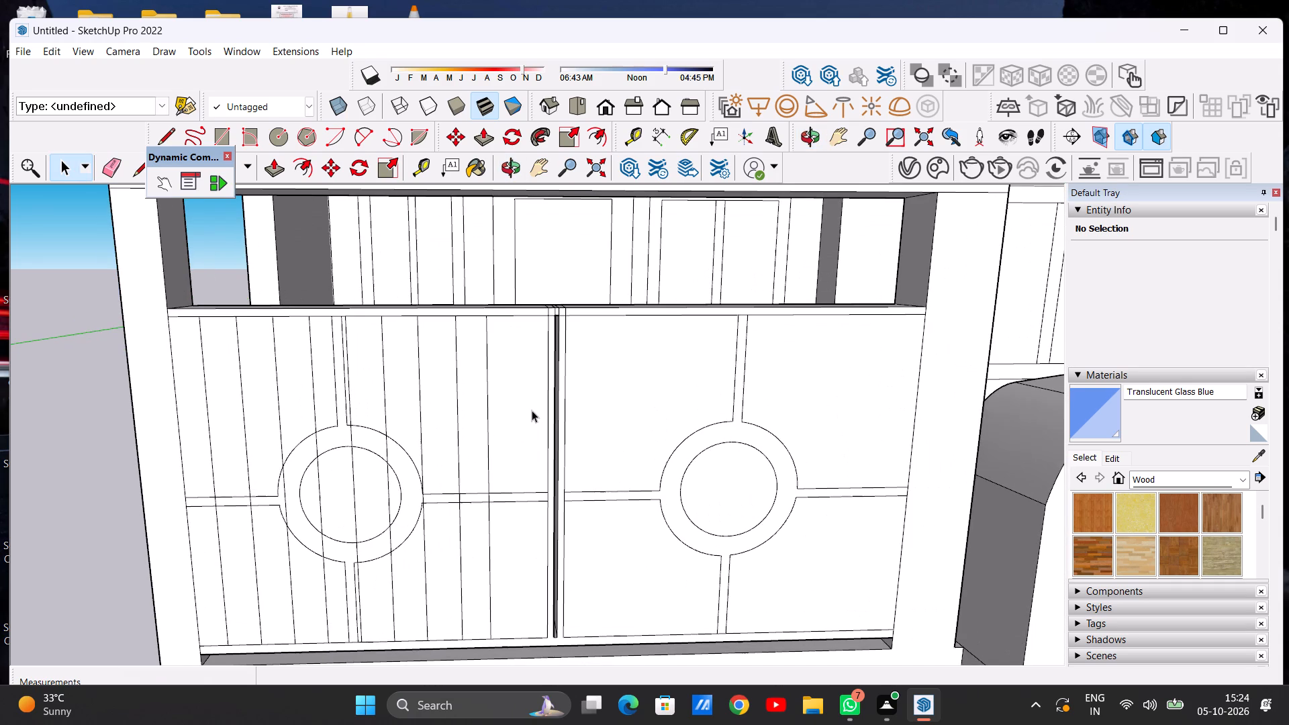
Draw a full-height vertical line about 13' 3 3/4" long on the left gate panel, between its last vertical line and the centre gap.
{"action": "key", "text": "l"}
{"action": "left_click", "coordinate": [522, 318]}
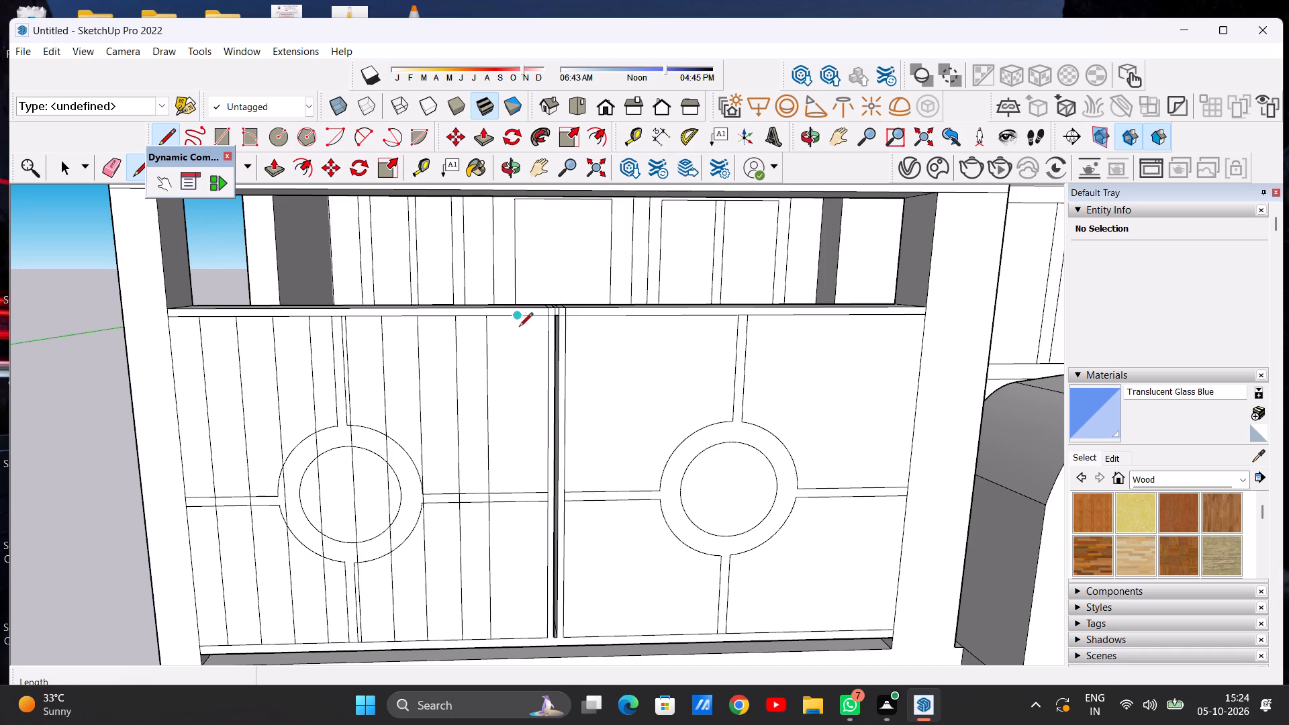
{"action": "left_click", "coordinate": [524, 635]}
{"action": "key", "text": "space"}
Draw a full-height vertical line about 13' 3 3/4" long on the right gate panel, just beside the centre gap.
{"action": "scroll", "coordinate": [528, 544], "scroll_direction": "down", "scroll_amount": 10}
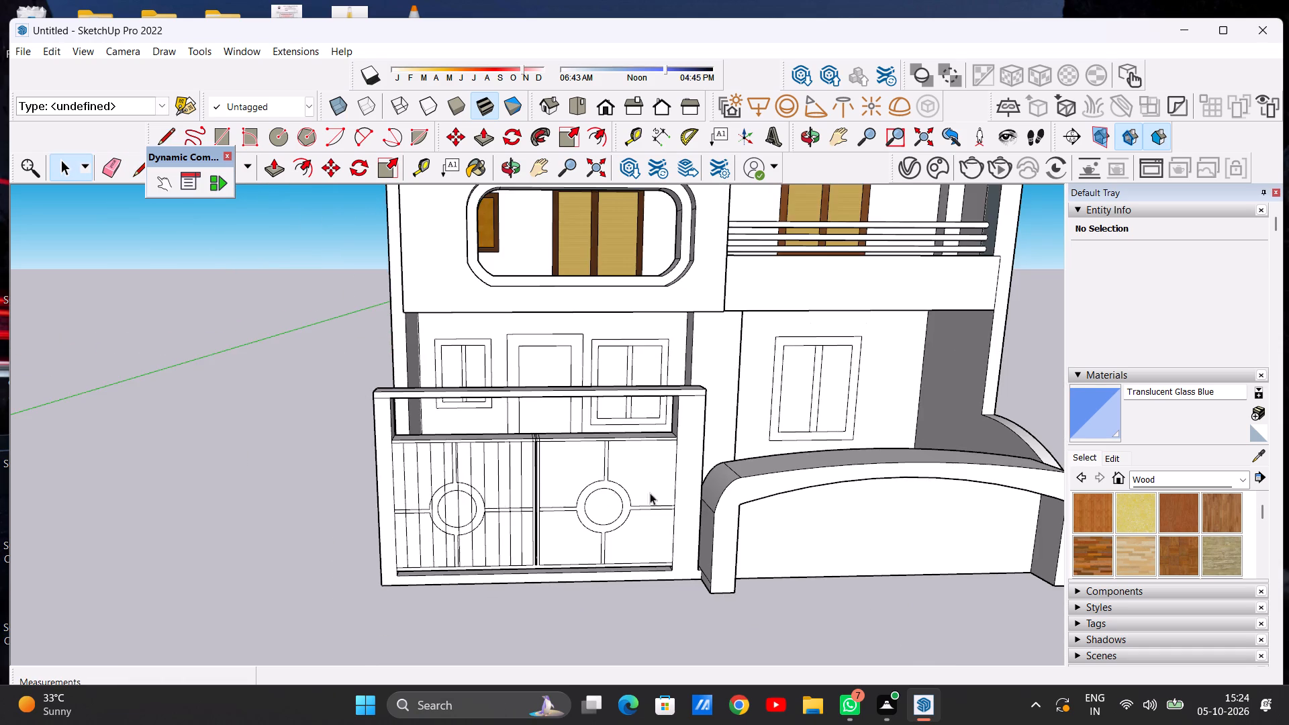
{"action": "scroll", "coordinate": [679, 493], "scroll_direction": "up", "scroll_amount": 5}
{"action": "middle_click_drag", "start_coordinate": [640, 491], "coordinate": [628, 472]}
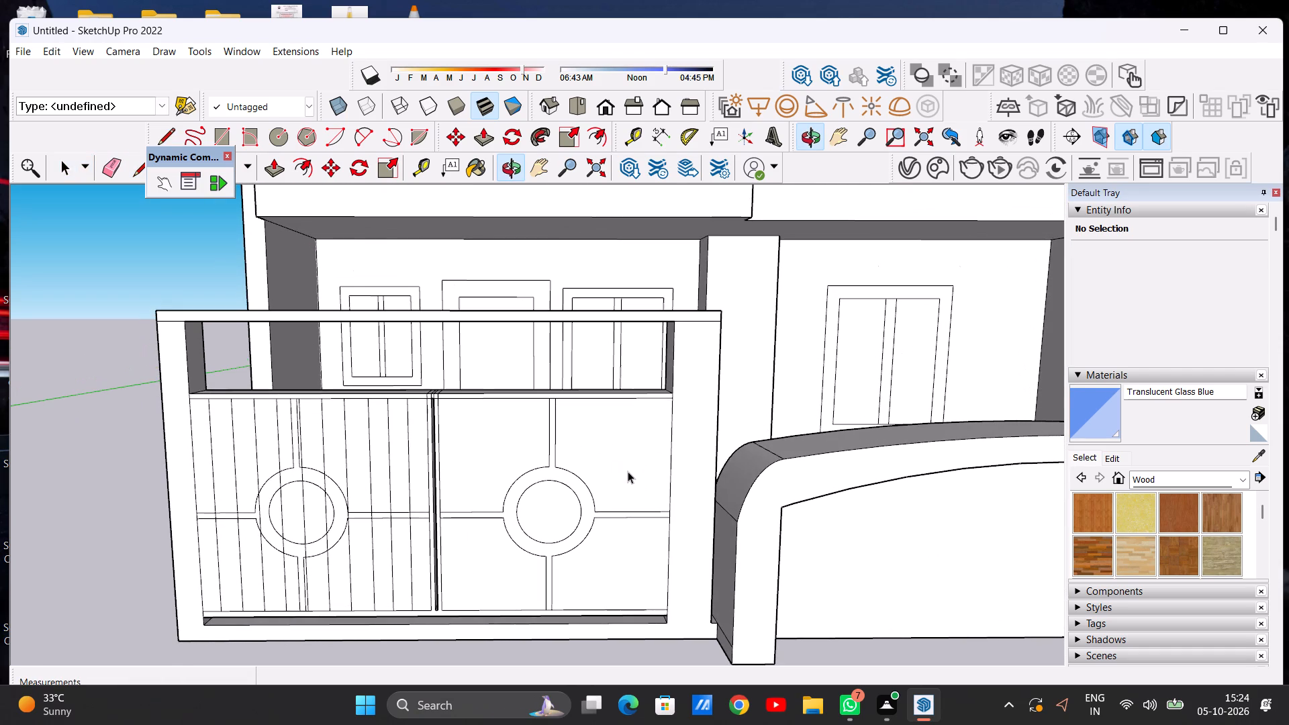
{"action": "key", "text": "l"}
{"action": "middle_click_drag", "start_coordinate": [471, 430], "coordinate": [493, 439]}
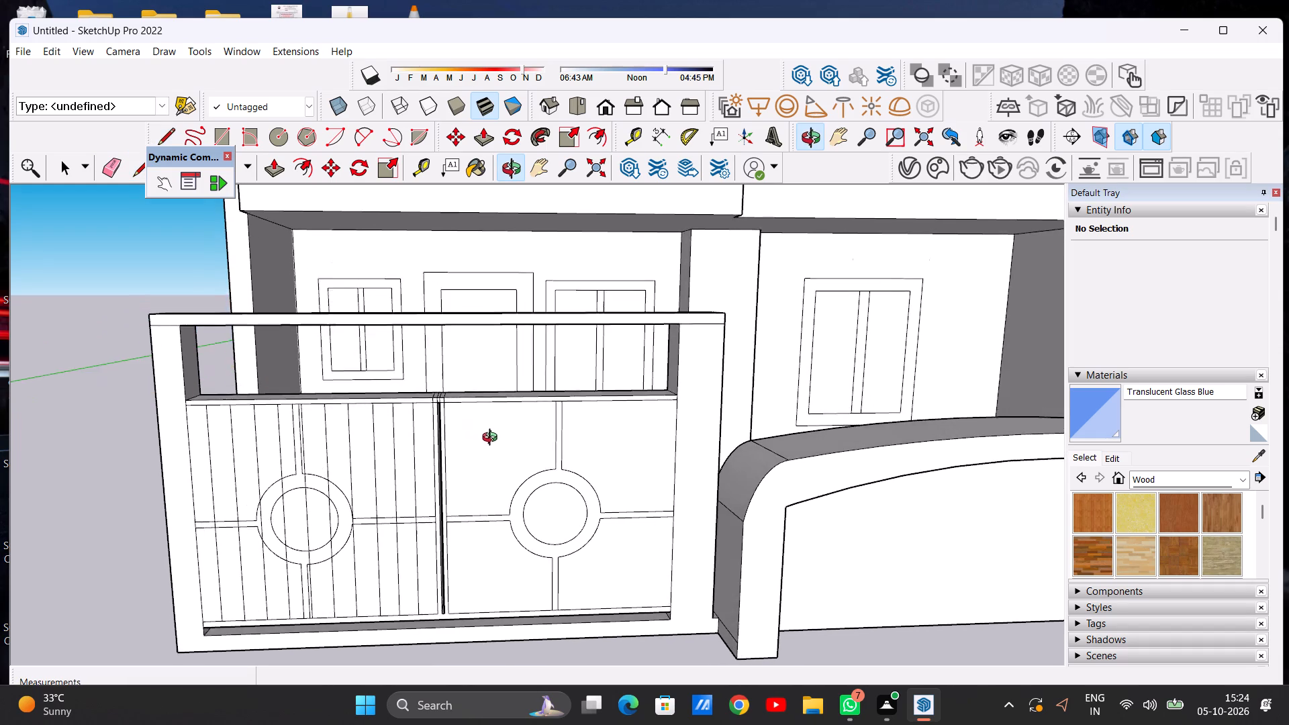
{"action": "middle_click_drag", "start_coordinate": [493, 439], "coordinate": [472, 460]}
{"action": "scroll", "coordinate": [469, 426], "scroll_direction": "up", "scroll_amount": 9}
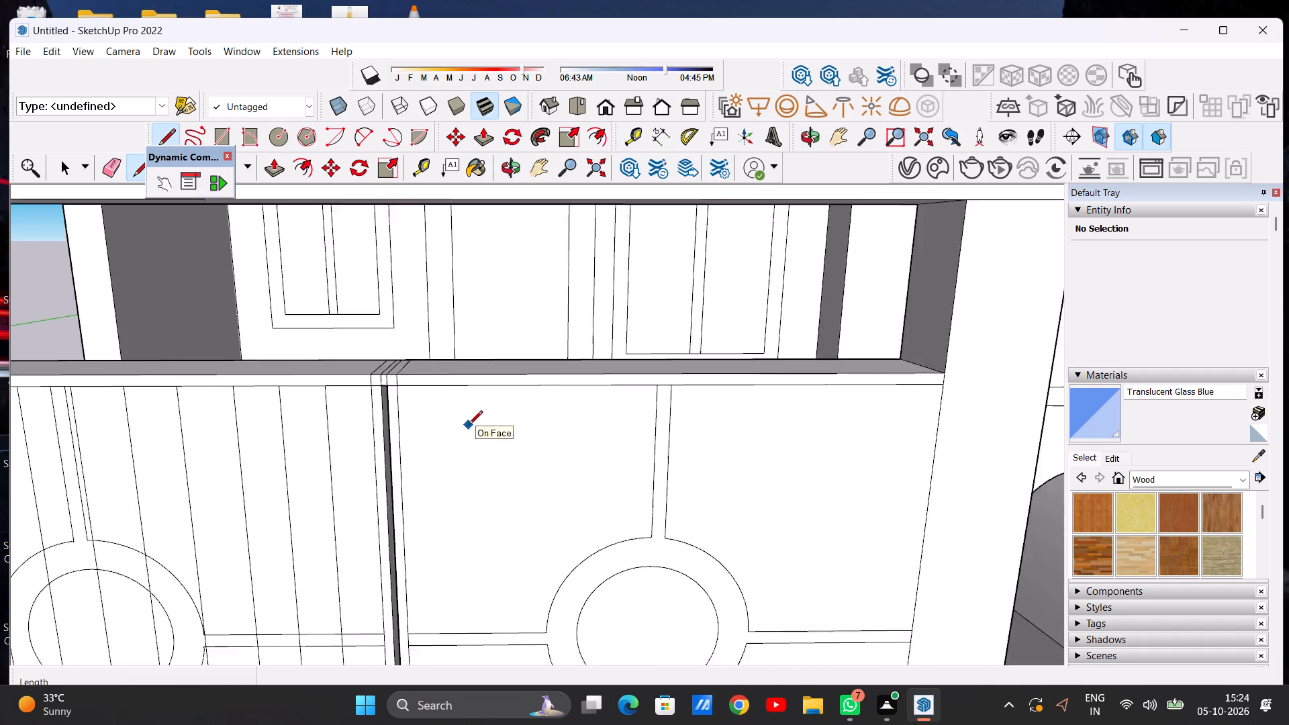
{"action": "scroll", "coordinate": [469, 426], "scroll_direction": "up", "scroll_amount": 1}
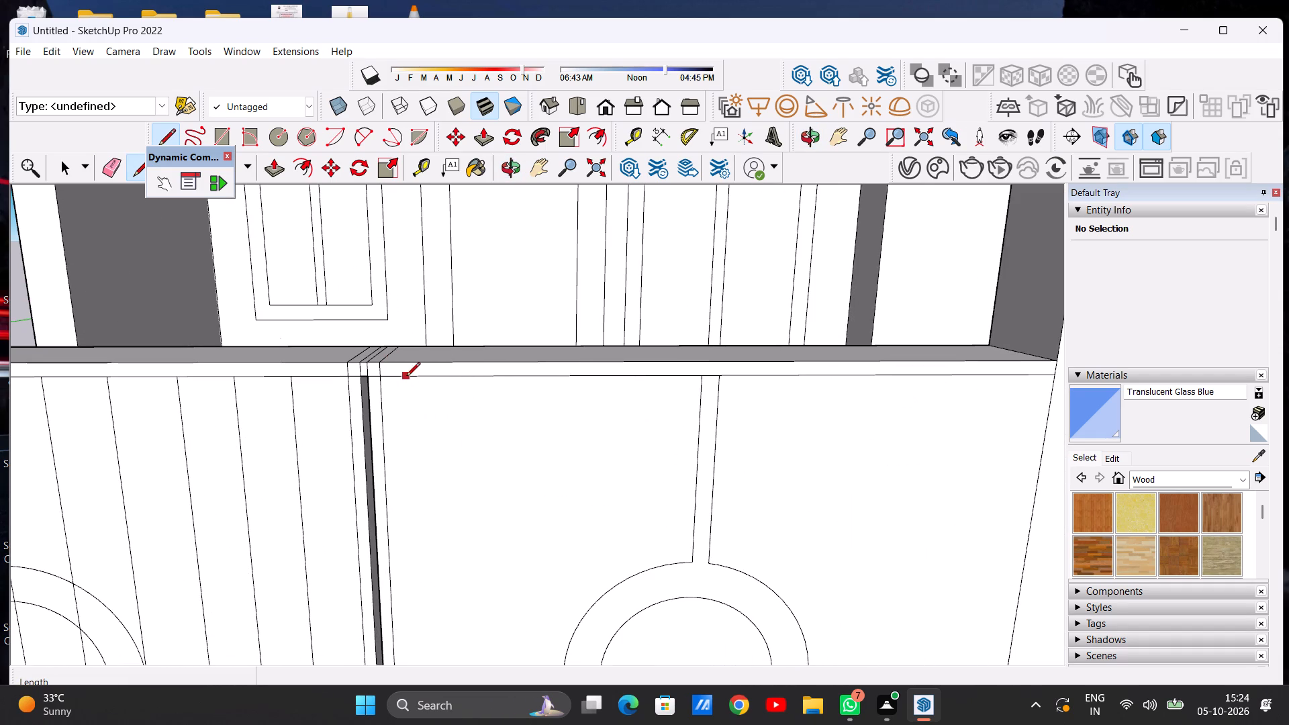
{"action": "left_click", "coordinate": [420, 376]}
{"action": "scroll", "coordinate": [434, 446], "scroll_direction": "down", "scroll_amount": 12}
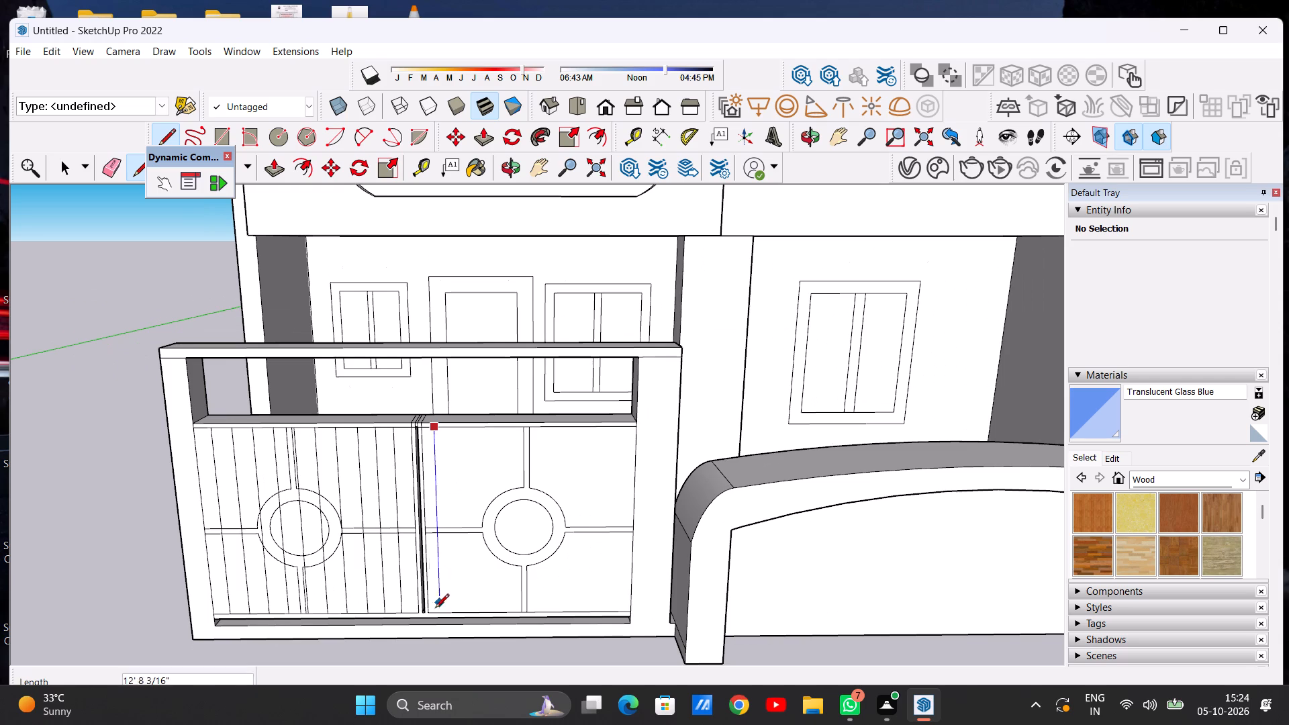
{"action": "scroll", "coordinate": [435, 614], "scroll_direction": "up", "scroll_amount": 9}
{"action": "left_click", "coordinate": [448, 612]}
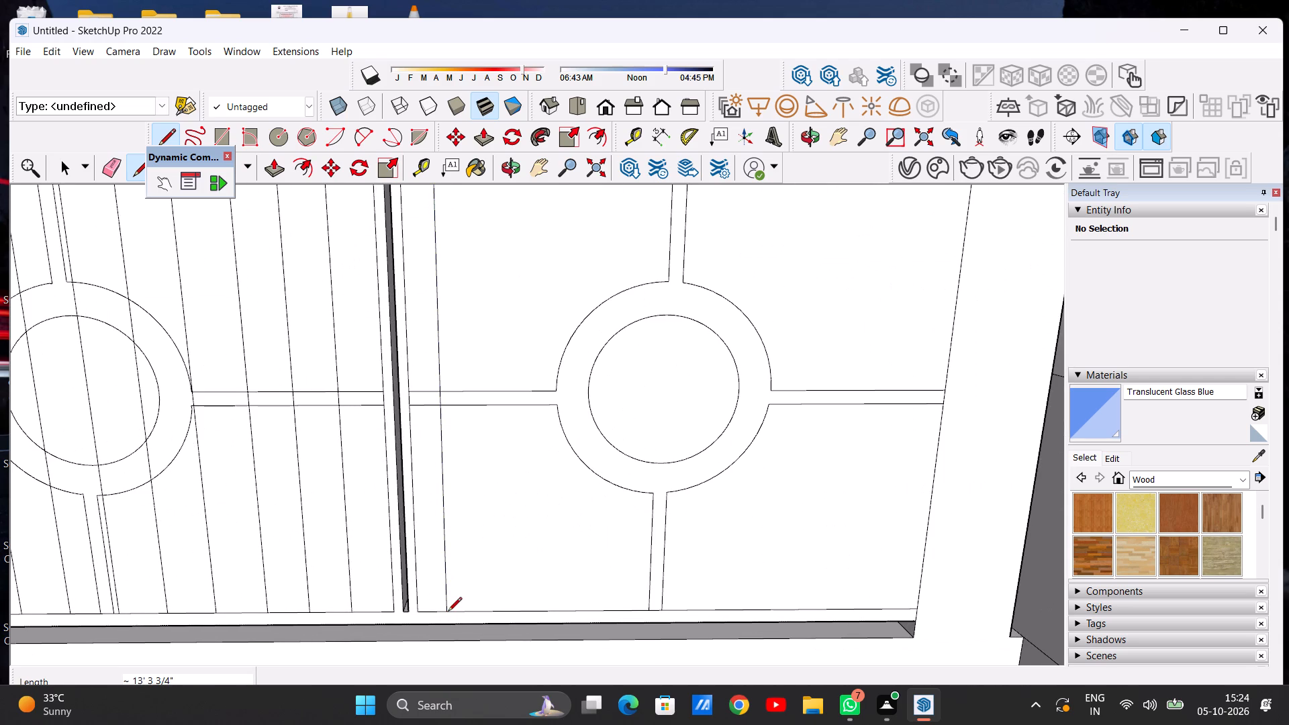
{"action": "key", "text": "space"}
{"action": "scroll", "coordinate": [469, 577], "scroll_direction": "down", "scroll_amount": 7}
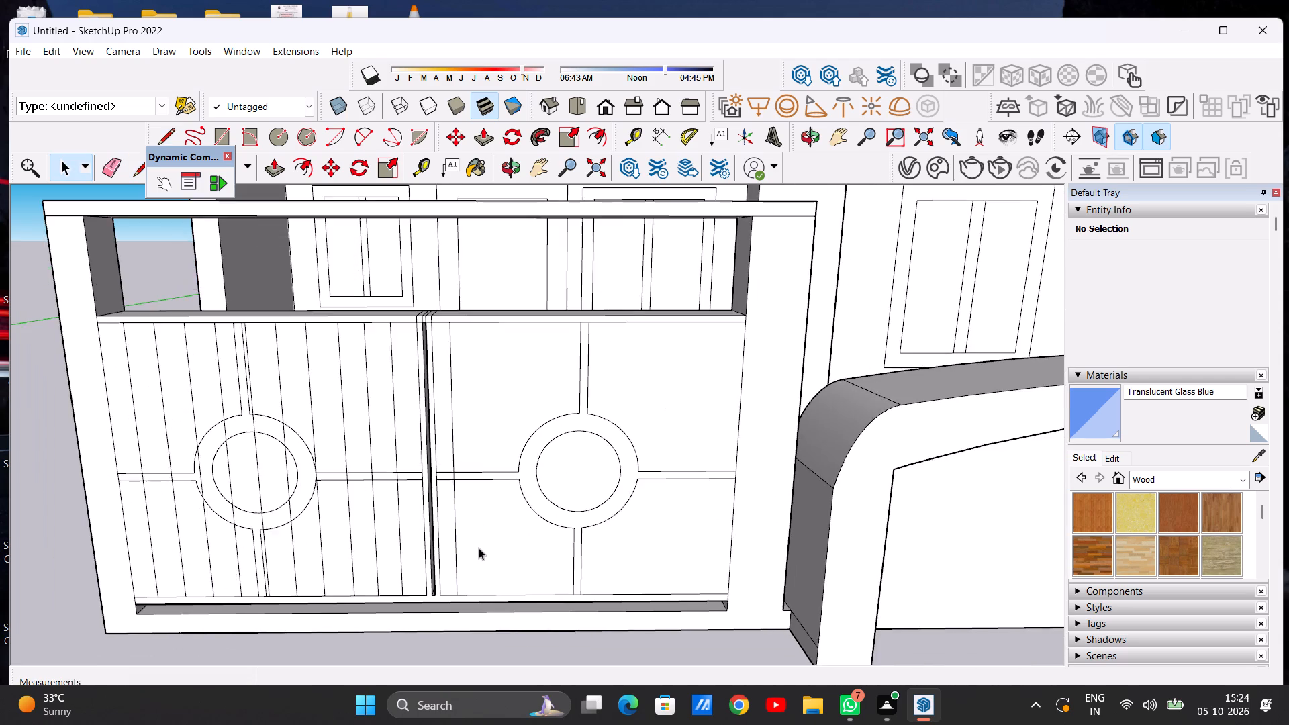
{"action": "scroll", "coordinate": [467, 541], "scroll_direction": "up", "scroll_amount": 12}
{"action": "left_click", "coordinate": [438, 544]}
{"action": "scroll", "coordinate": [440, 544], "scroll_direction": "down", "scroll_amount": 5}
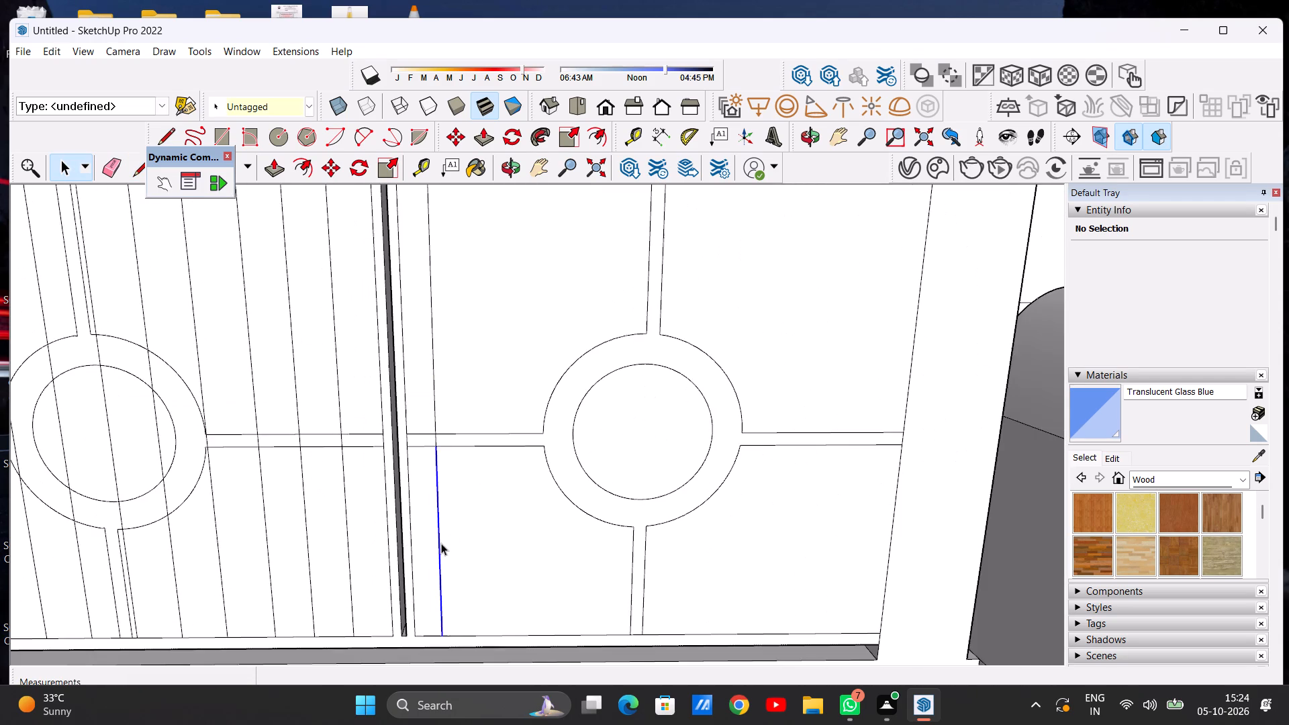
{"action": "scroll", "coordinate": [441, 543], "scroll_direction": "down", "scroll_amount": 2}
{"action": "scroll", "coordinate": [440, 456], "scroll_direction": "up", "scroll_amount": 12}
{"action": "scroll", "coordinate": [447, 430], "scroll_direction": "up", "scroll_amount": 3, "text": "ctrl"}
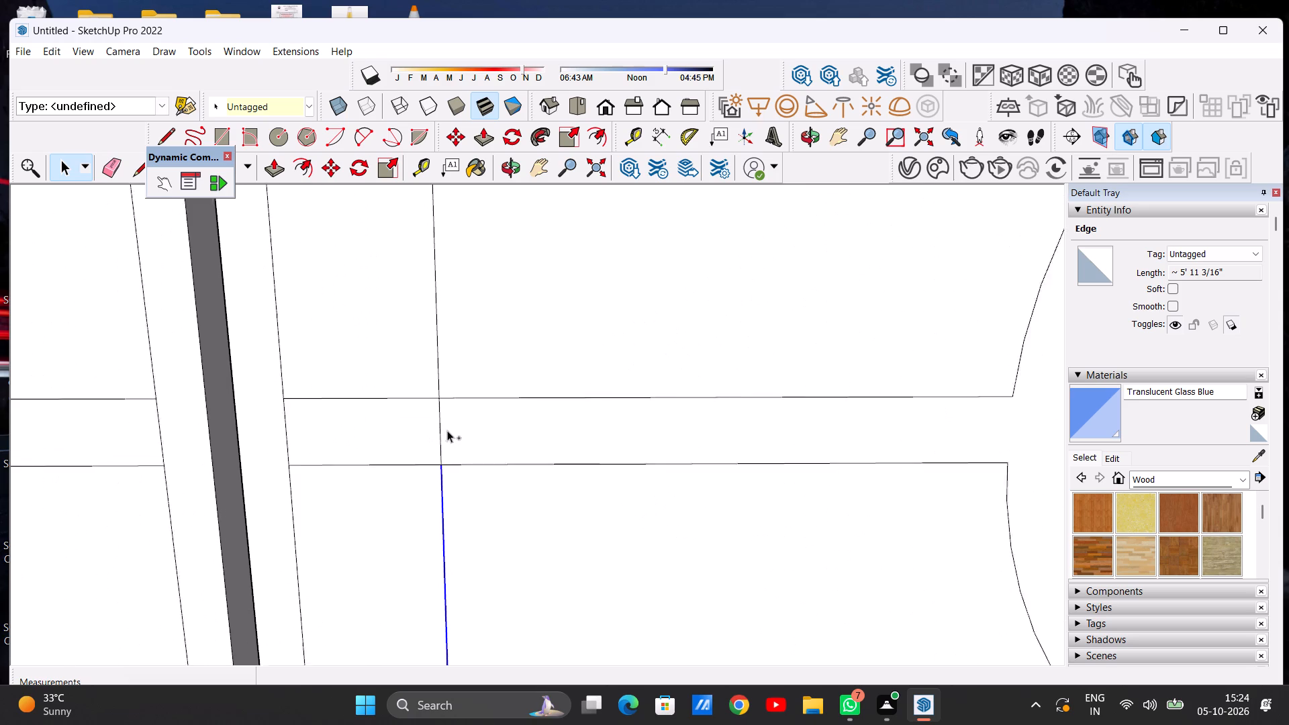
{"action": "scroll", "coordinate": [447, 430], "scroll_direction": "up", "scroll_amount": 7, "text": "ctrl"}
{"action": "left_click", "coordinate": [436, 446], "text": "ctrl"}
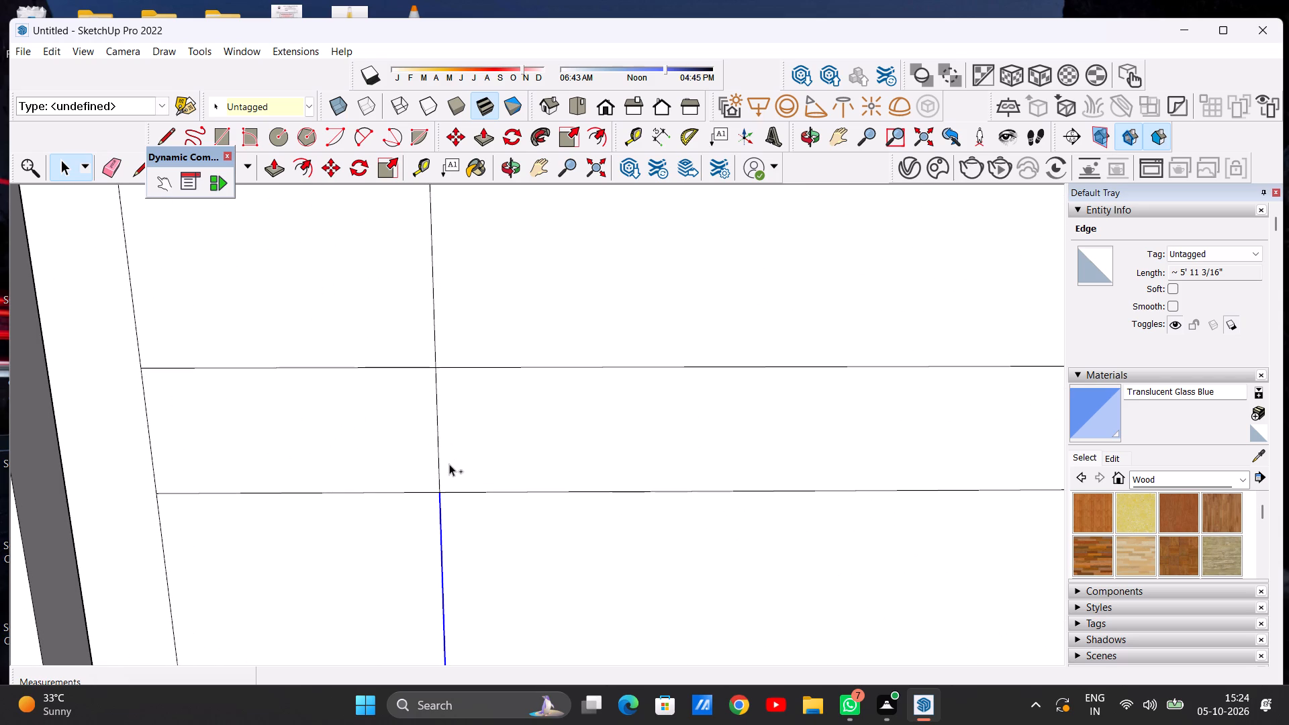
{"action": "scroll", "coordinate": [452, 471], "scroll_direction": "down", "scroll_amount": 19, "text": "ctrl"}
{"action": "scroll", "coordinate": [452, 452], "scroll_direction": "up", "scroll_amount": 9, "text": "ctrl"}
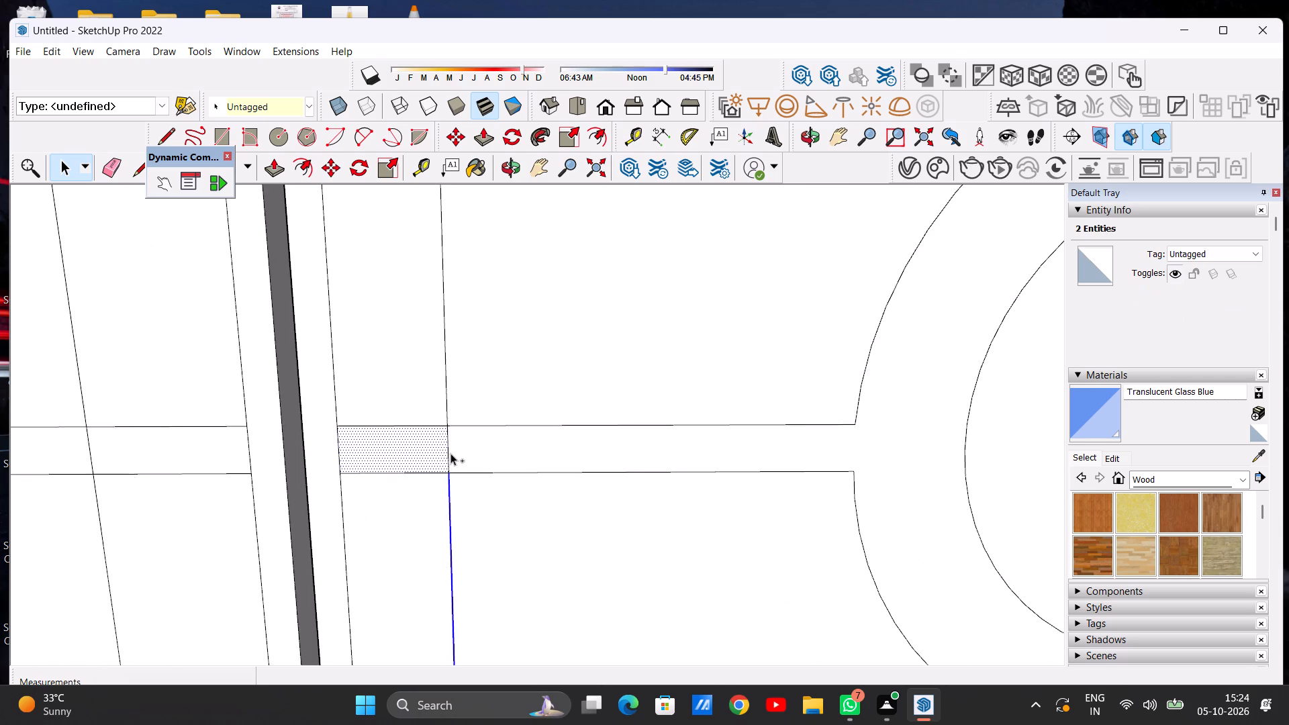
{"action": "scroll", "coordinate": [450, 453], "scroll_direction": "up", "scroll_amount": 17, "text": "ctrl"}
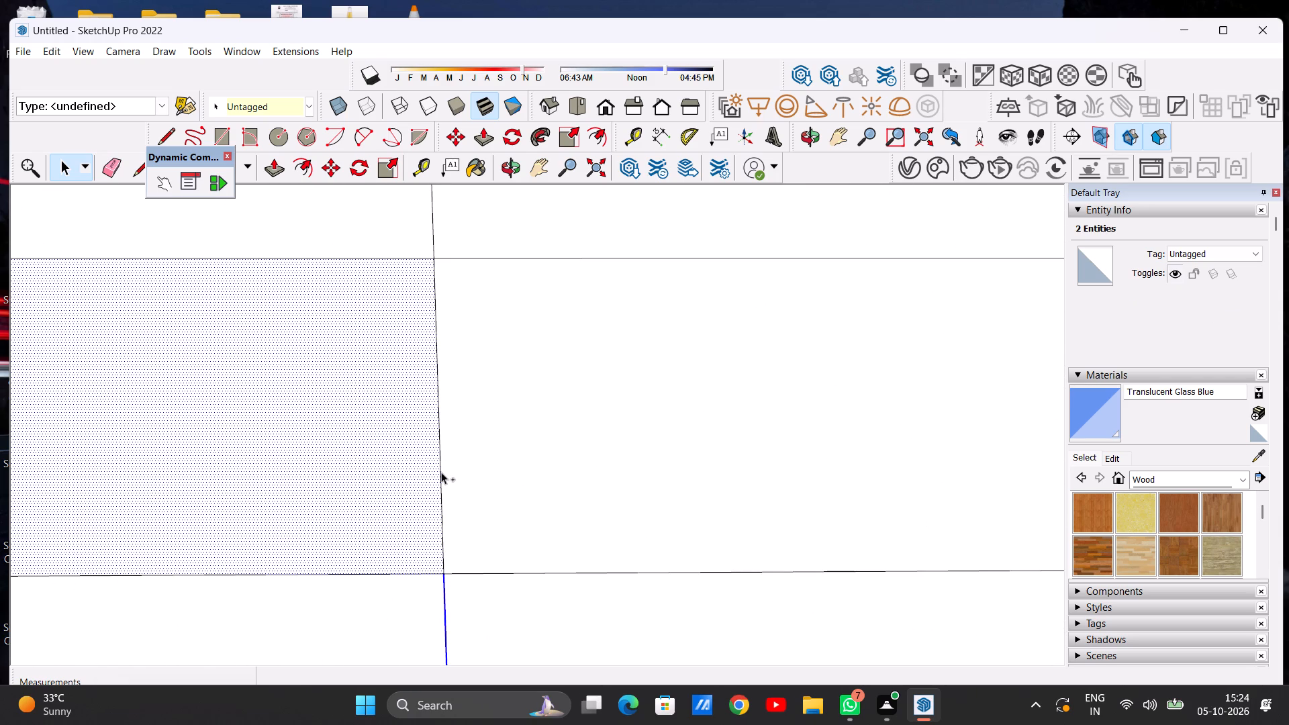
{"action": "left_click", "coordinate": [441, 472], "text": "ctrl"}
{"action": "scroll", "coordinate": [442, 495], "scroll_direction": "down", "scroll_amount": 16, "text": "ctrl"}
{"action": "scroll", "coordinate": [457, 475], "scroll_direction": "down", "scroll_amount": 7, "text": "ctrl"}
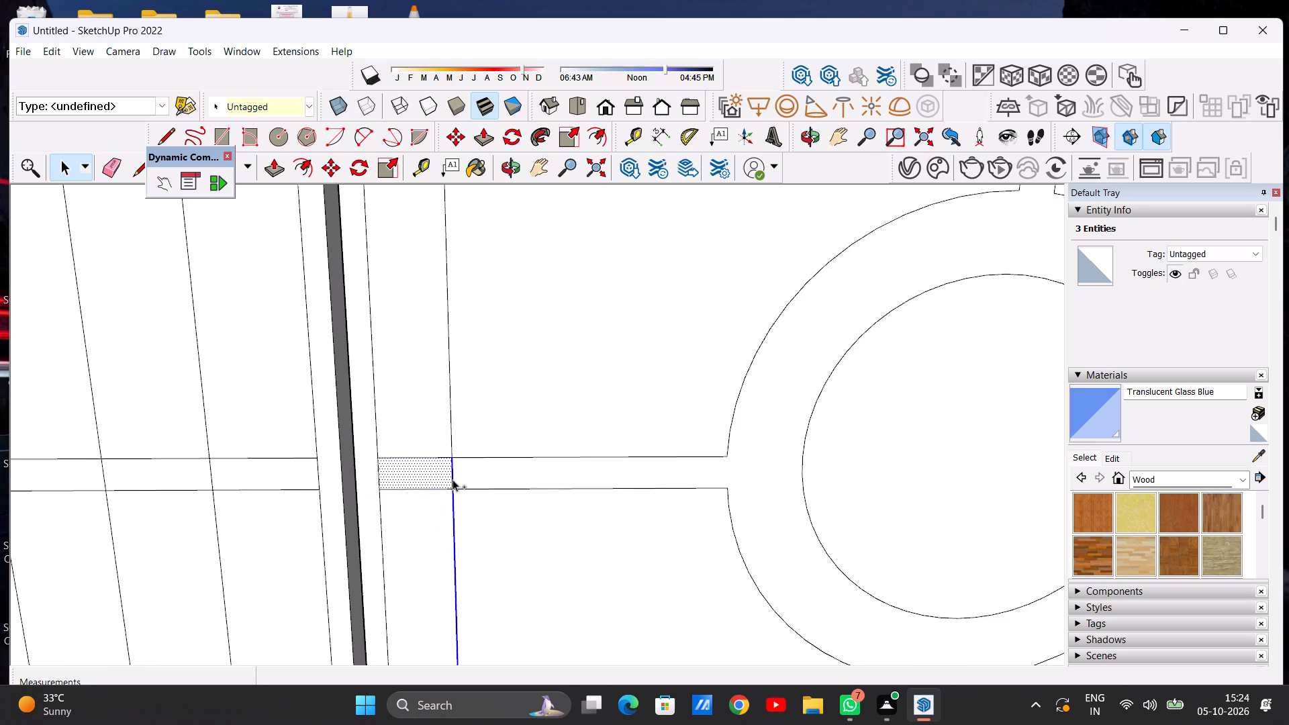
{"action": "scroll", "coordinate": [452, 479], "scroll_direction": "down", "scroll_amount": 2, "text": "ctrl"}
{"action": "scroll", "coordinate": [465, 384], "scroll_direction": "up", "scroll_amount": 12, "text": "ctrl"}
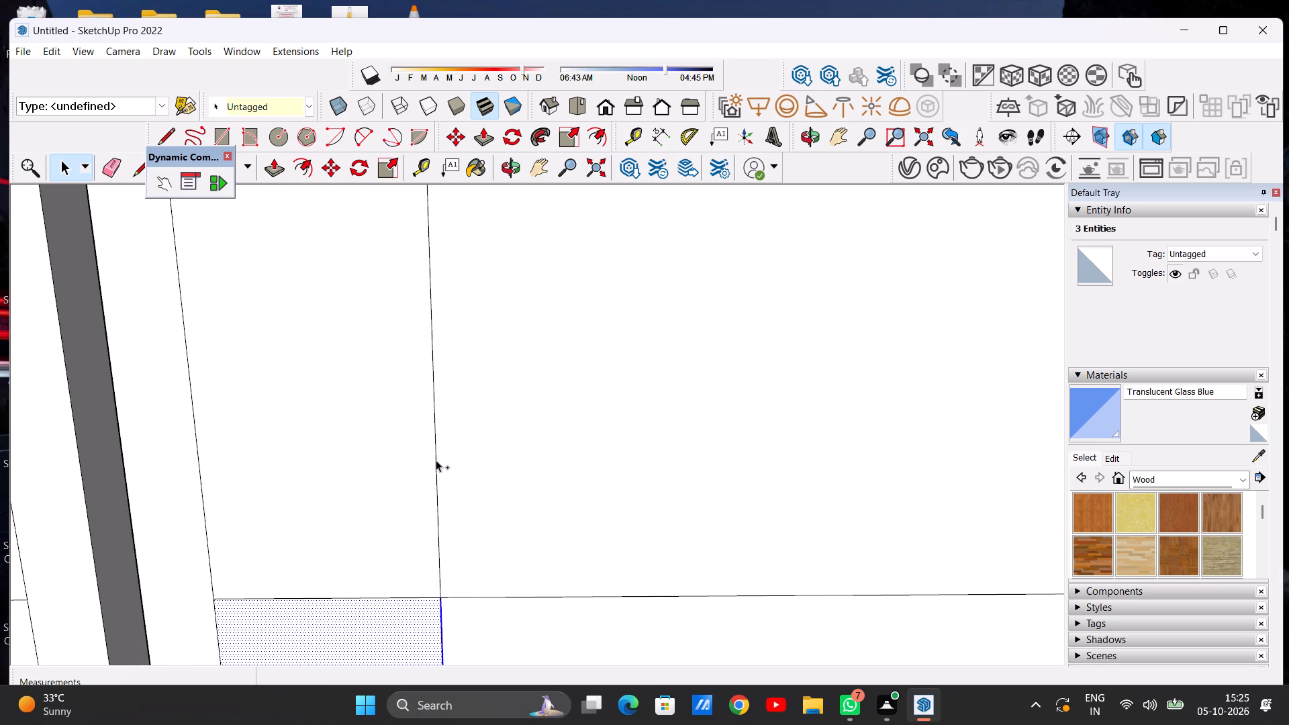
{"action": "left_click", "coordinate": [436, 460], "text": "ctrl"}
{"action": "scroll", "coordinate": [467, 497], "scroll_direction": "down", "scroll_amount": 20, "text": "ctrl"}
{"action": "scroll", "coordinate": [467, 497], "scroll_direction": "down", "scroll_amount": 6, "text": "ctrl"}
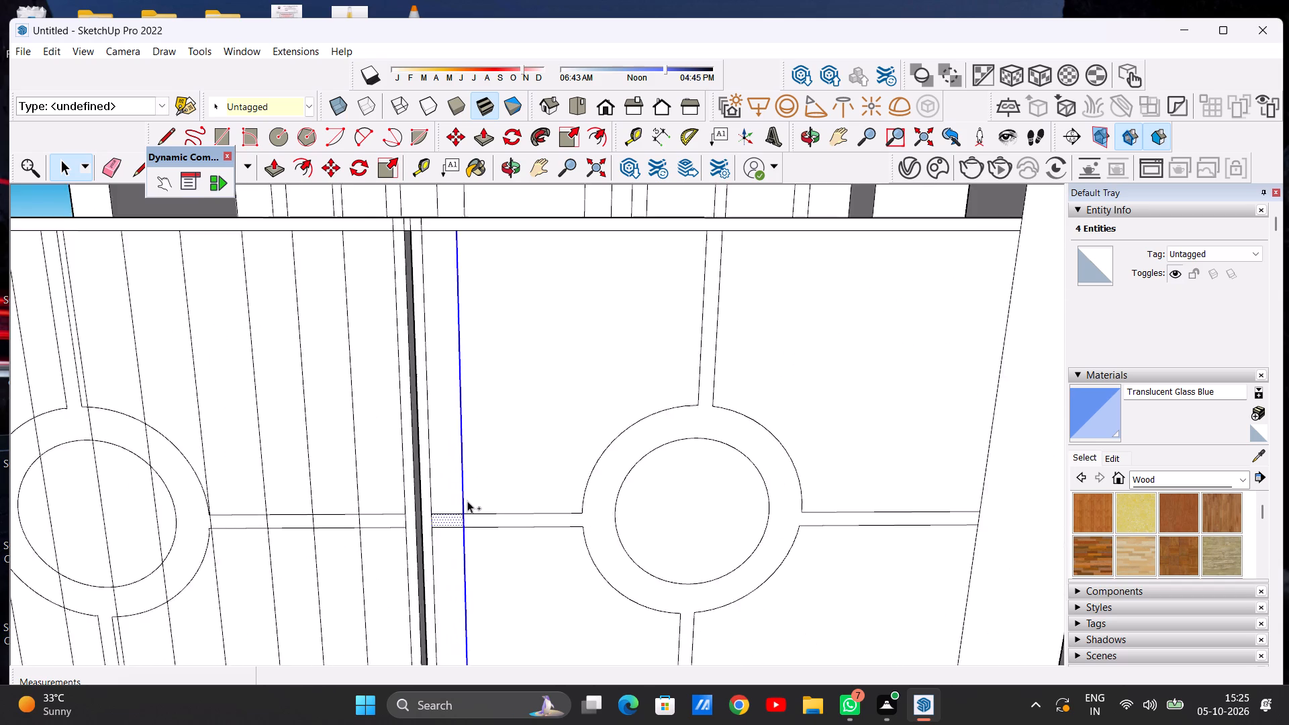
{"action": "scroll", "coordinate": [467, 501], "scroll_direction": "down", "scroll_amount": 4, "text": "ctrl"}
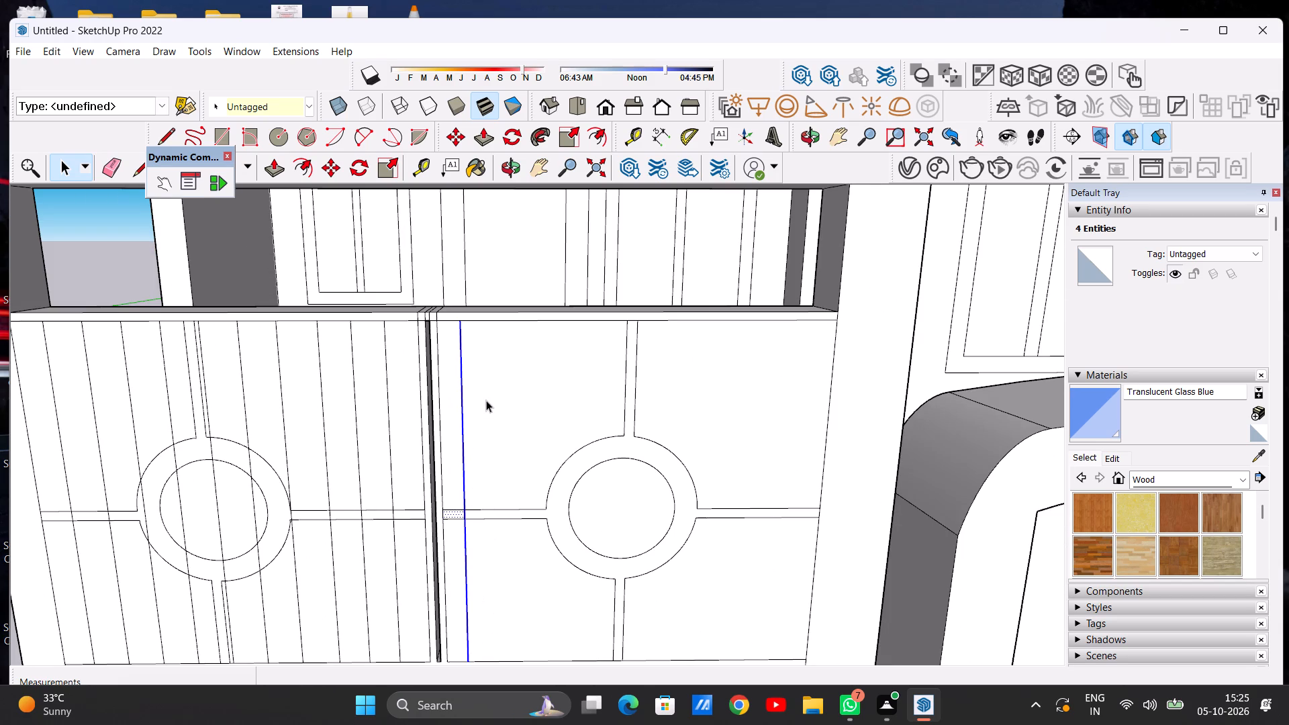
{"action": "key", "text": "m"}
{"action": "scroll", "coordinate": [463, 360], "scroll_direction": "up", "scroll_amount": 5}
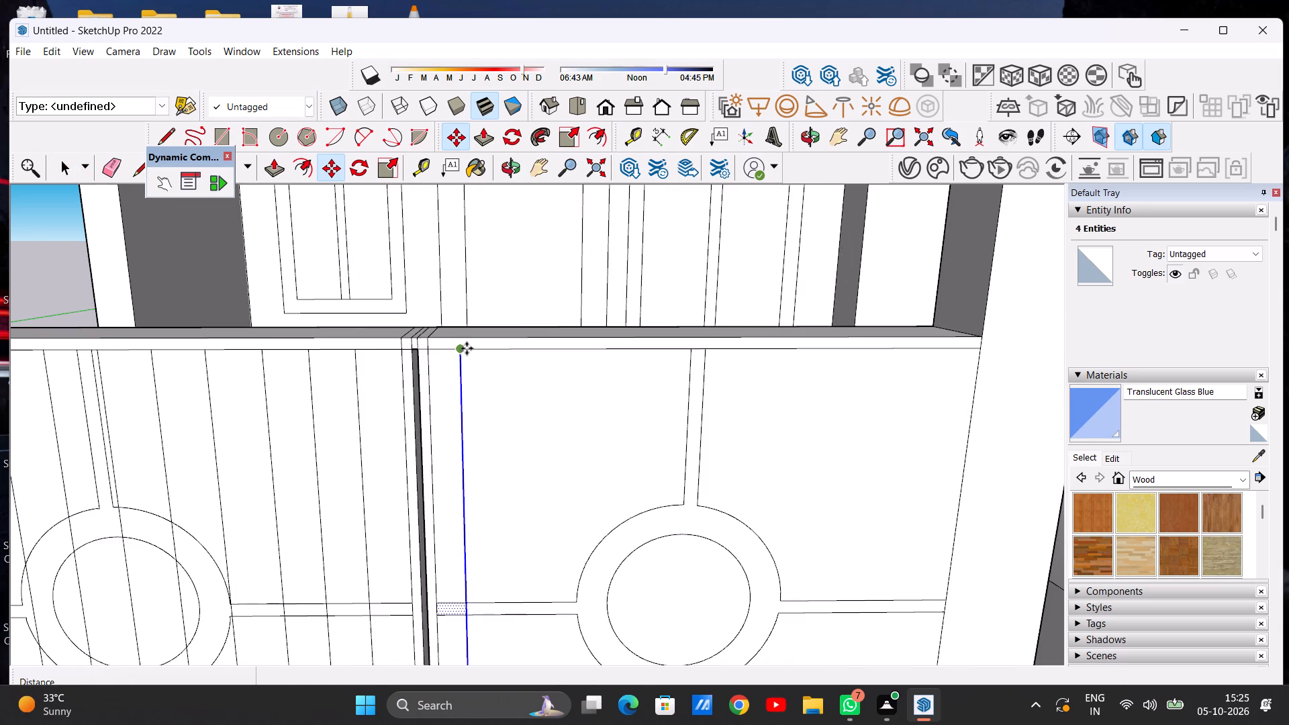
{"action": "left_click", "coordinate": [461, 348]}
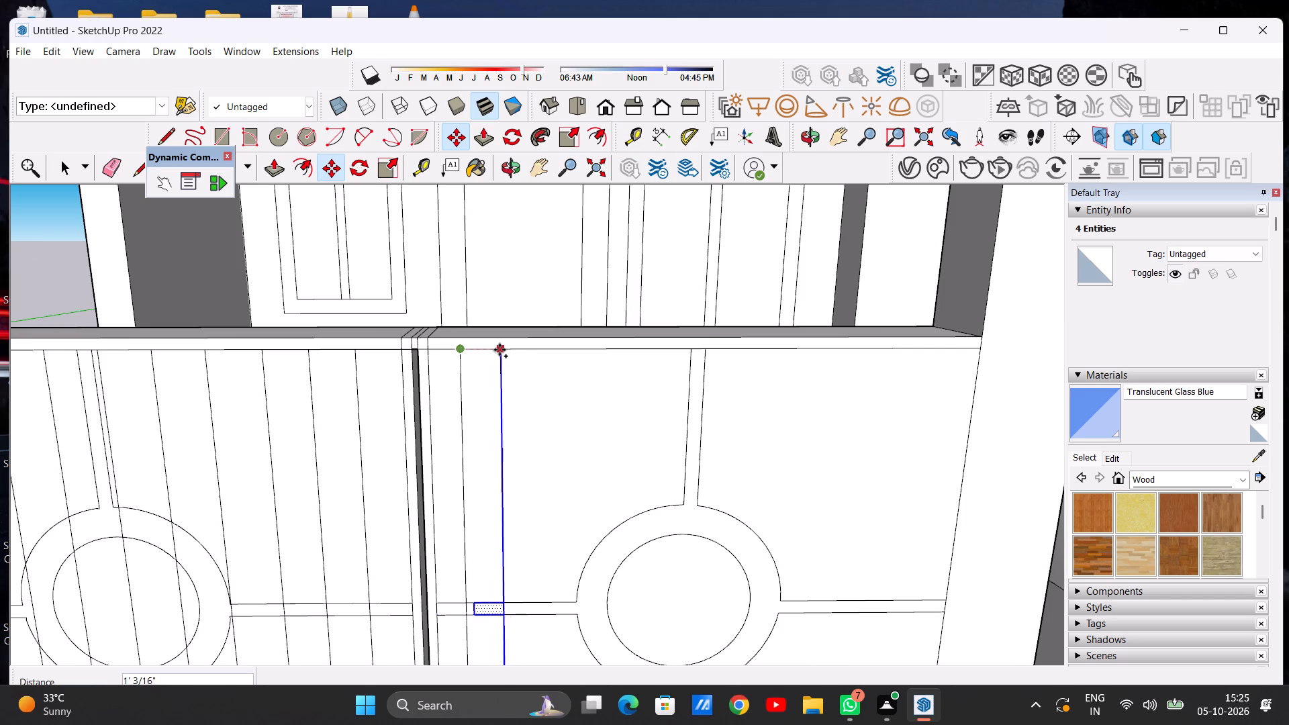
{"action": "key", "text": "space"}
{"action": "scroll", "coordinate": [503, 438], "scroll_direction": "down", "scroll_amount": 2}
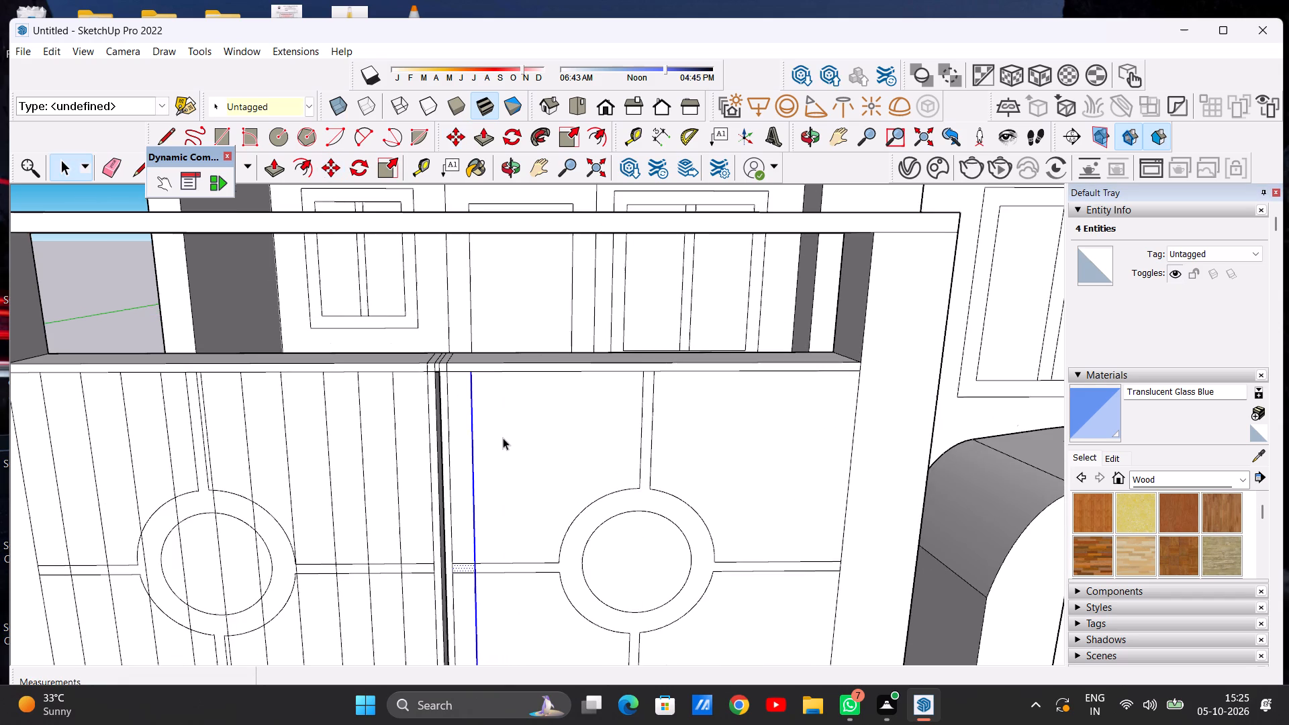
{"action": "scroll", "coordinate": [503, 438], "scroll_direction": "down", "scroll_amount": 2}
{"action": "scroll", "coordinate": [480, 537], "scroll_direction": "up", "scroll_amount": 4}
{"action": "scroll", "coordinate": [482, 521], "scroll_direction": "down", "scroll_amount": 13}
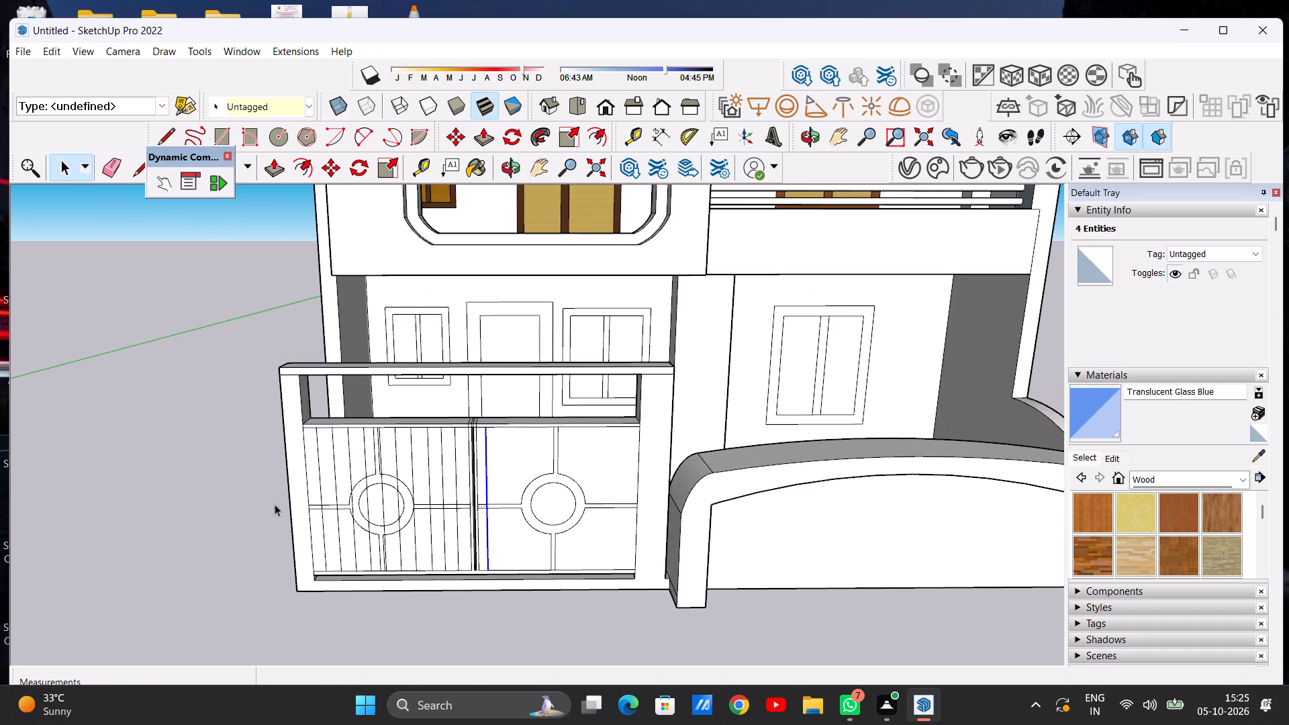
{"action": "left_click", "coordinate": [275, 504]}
Copy the right panel's three vertical line segments about 10 7/8" toward its ring and array the copy 8 times.
{"action": "scroll", "coordinate": [495, 522], "scroll_direction": "up", "scroll_amount": 5}
{"action": "scroll", "coordinate": [482, 497], "scroll_direction": "up", "scroll_amount": 20}
{"action": "scroll", "coordinate": [482, 497], "scroll_direction": "up", "scroll_amount": 1}
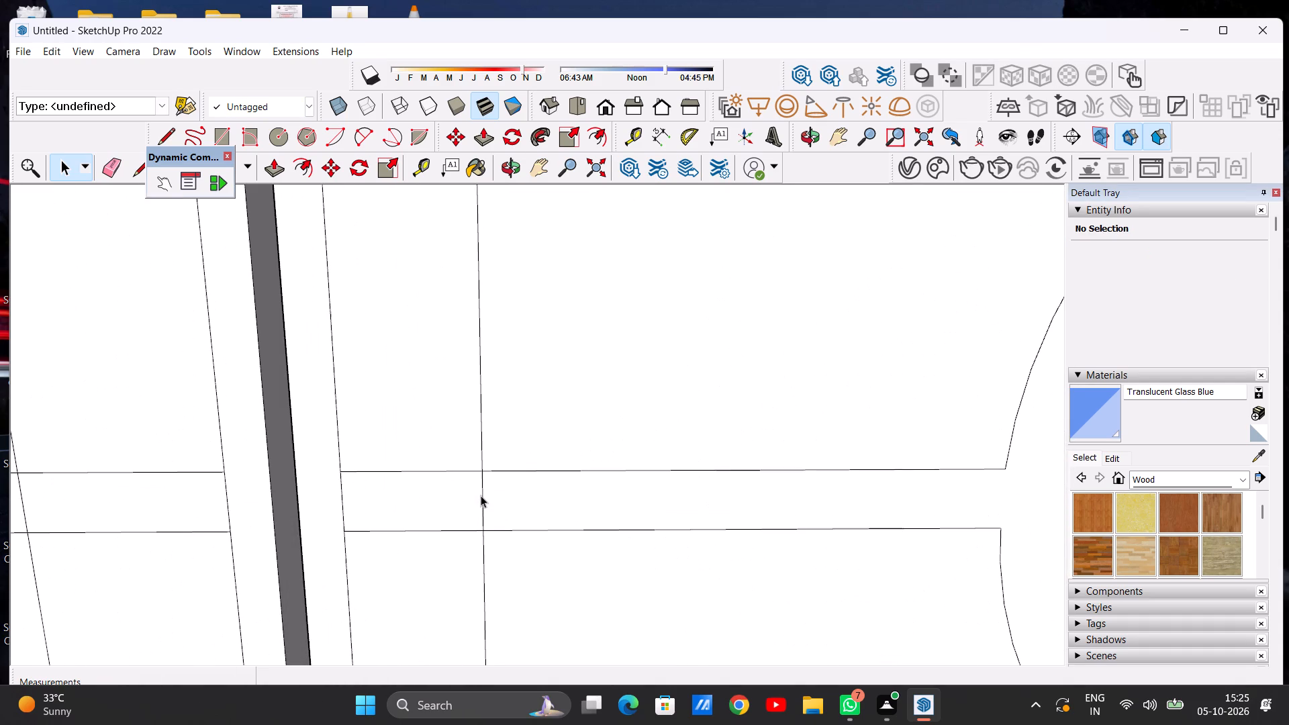
{"action": "left_click", "coordinate": [481, 497]}
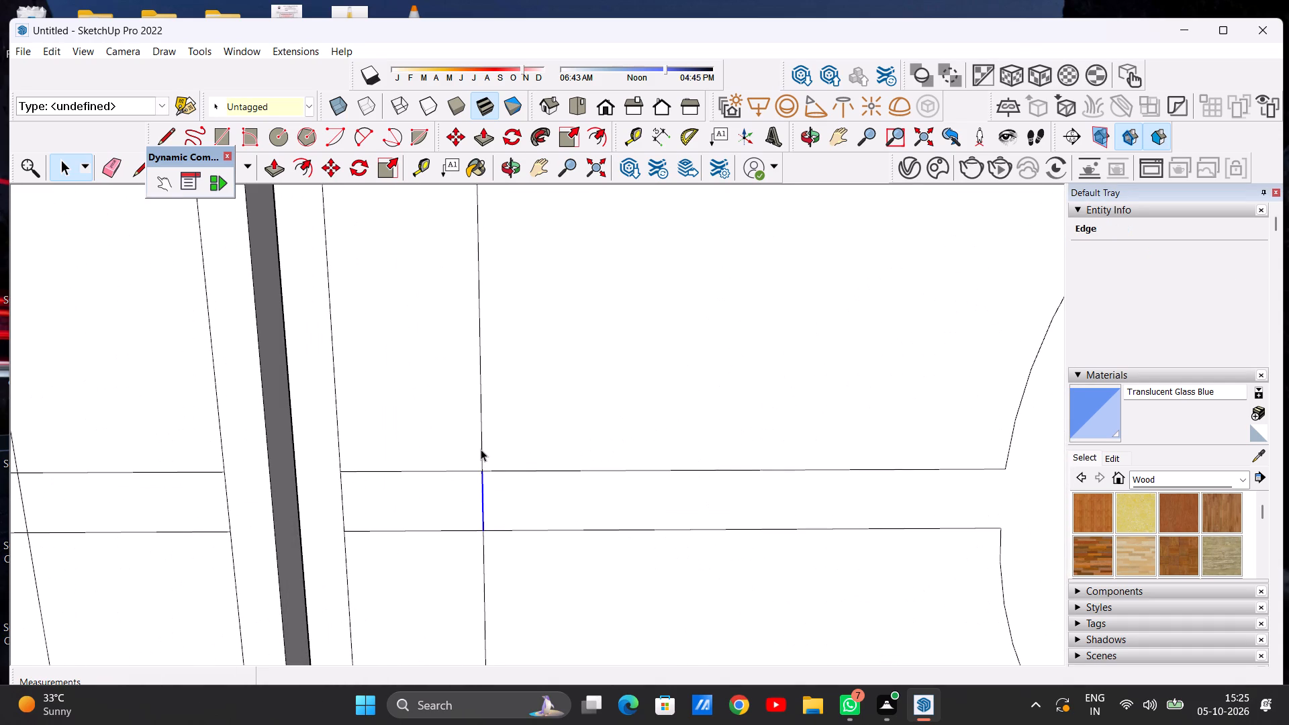
{"action": "left_click", "coordinate": [481, 448], "text": "ctrl"}
{"action": "scroll", "coordinate": [488, 440], "scroll_direction": "down", "scroll_amount": 20, "text": "ctrl"}
{"action": "scroll", "coordinate": [488, 440], "scroll_direction": "down", "scroll_amount": 1, "text": "ctrl"}
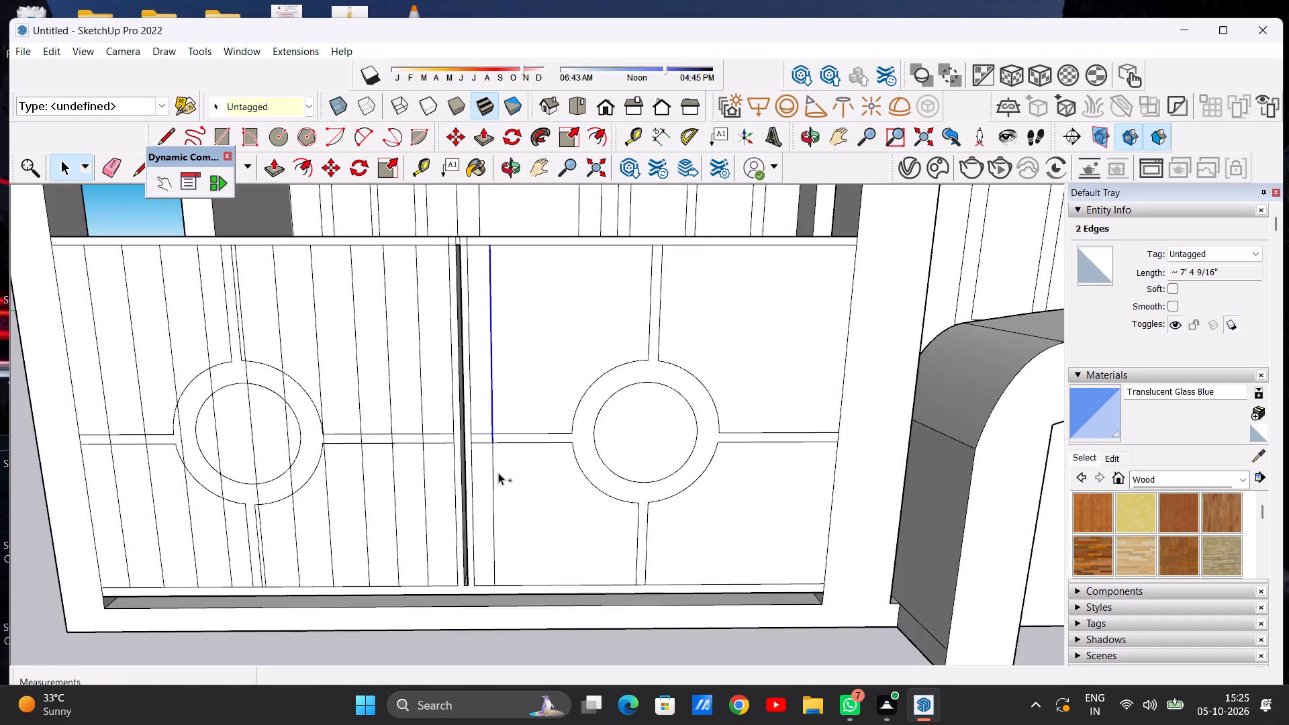
{"action": "scroll", "coordinate": [497, 494], "scroll_direction": "up", "scroll_amount": 13, "text": "ctrl"}
{"action": "left_click", "coordinate": [483, 515], "text": "ctrl"}
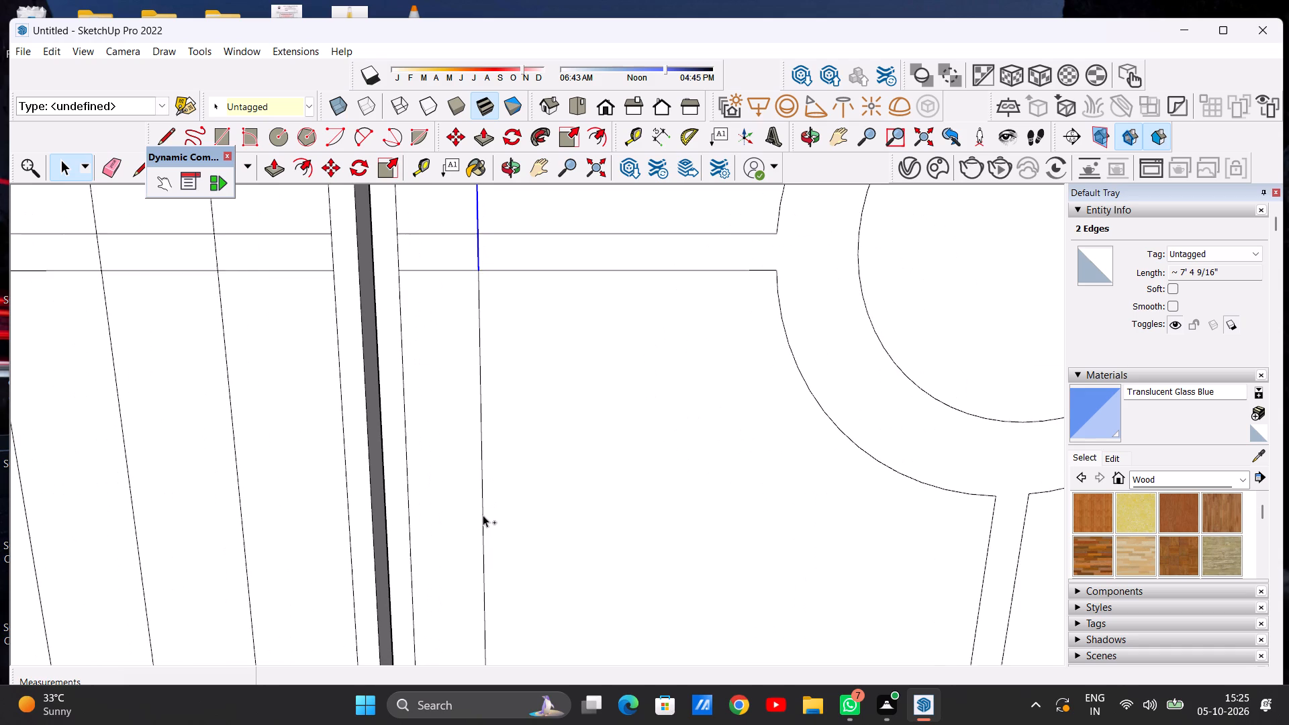
{"action": "scroll", "coordinate": [483, 515], "scroll_direction": "down", "scroll_amount": 20}
{"action": "scroll", "coordinate": [497, 551], "scroll_direction": "up", "scroll_amount": 3}
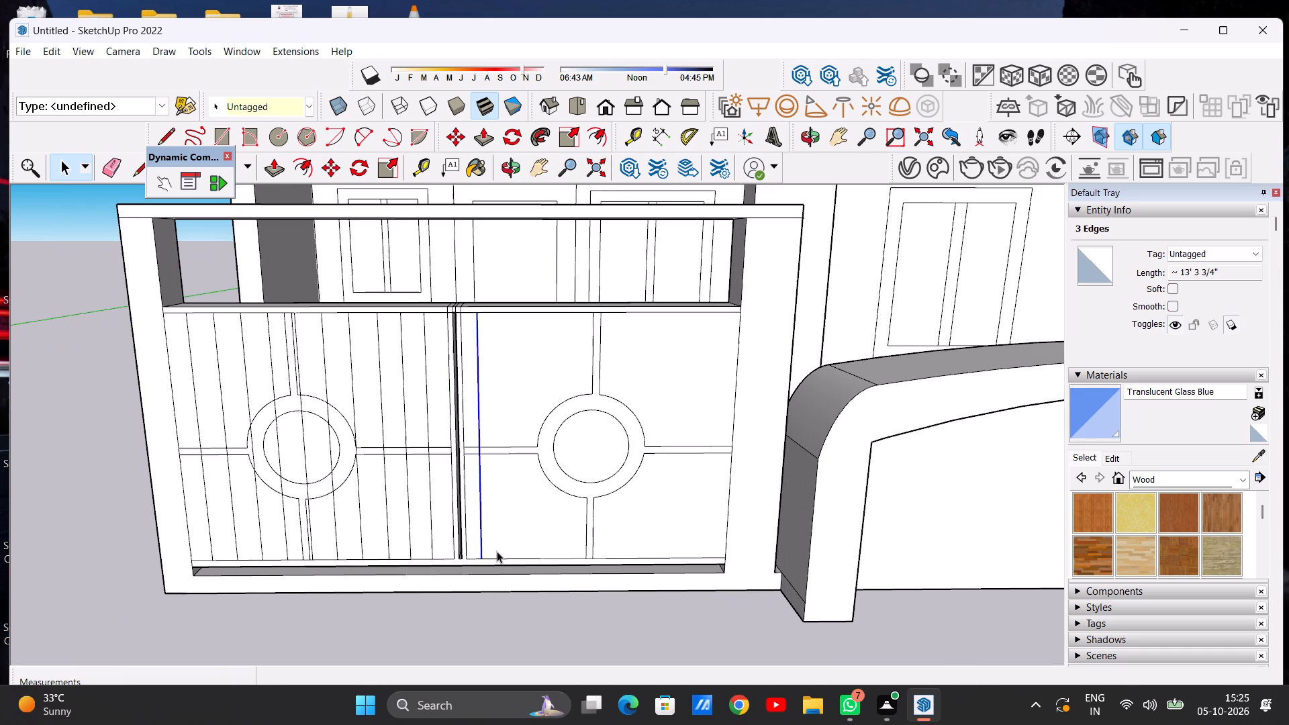
{"action": "key", "text": "m"}
{"action": "scroll", "coordinate": [483, 564], "scroll_direction": "up", "scroll_amount": 6}
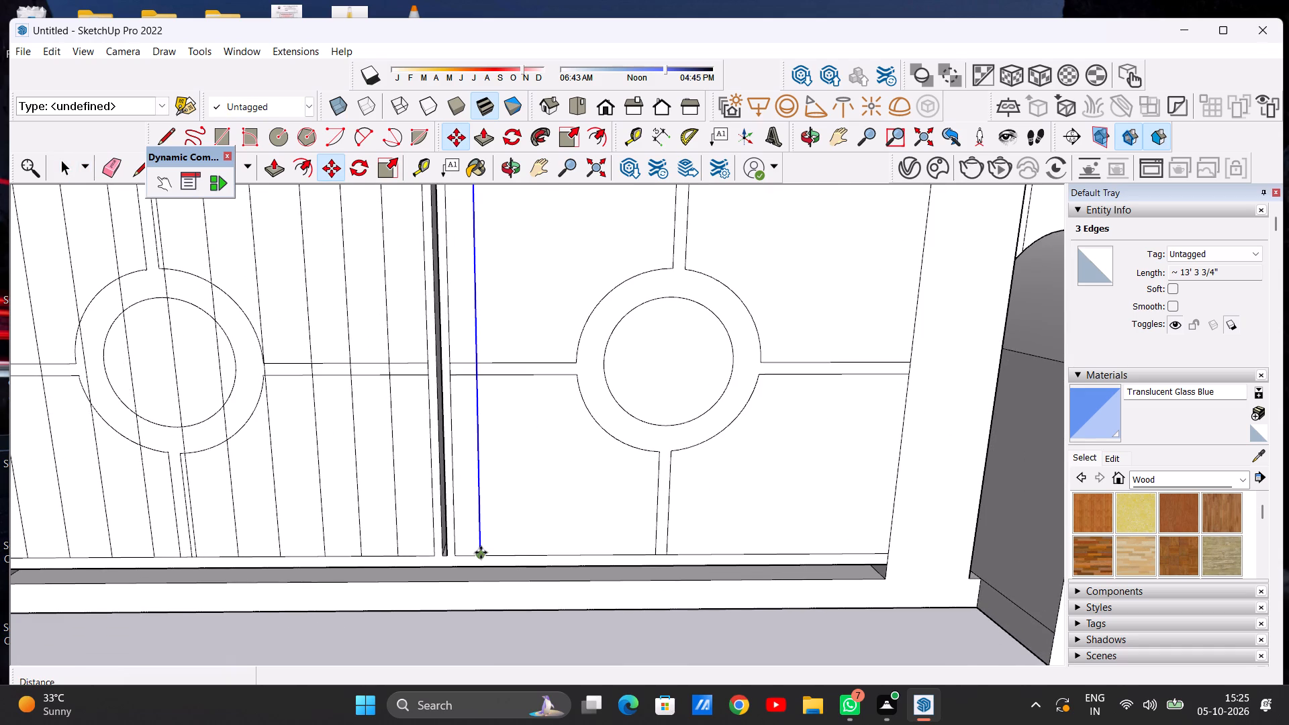
{"action": "left_click", "coordinate": [481, 552]}
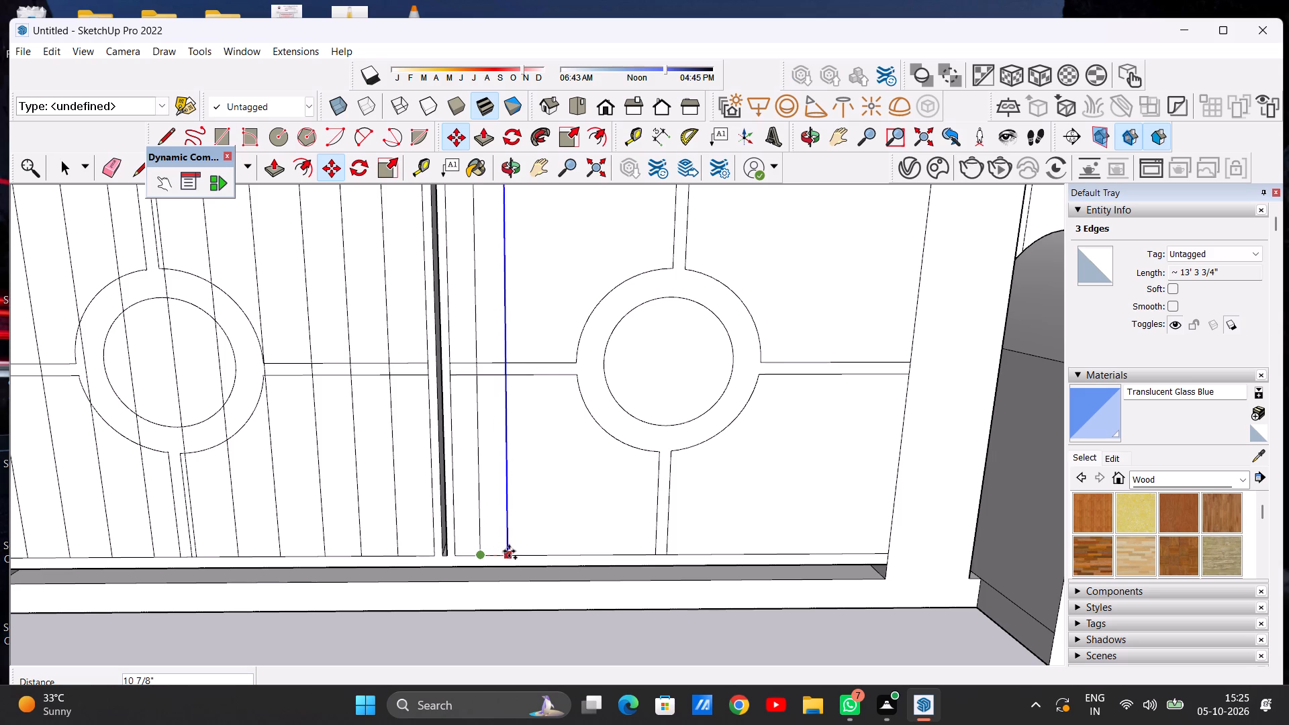
{"action": "left_click", "coordinate": [509, 551]}
{"action": "key", "text": "shift+asterisk"}
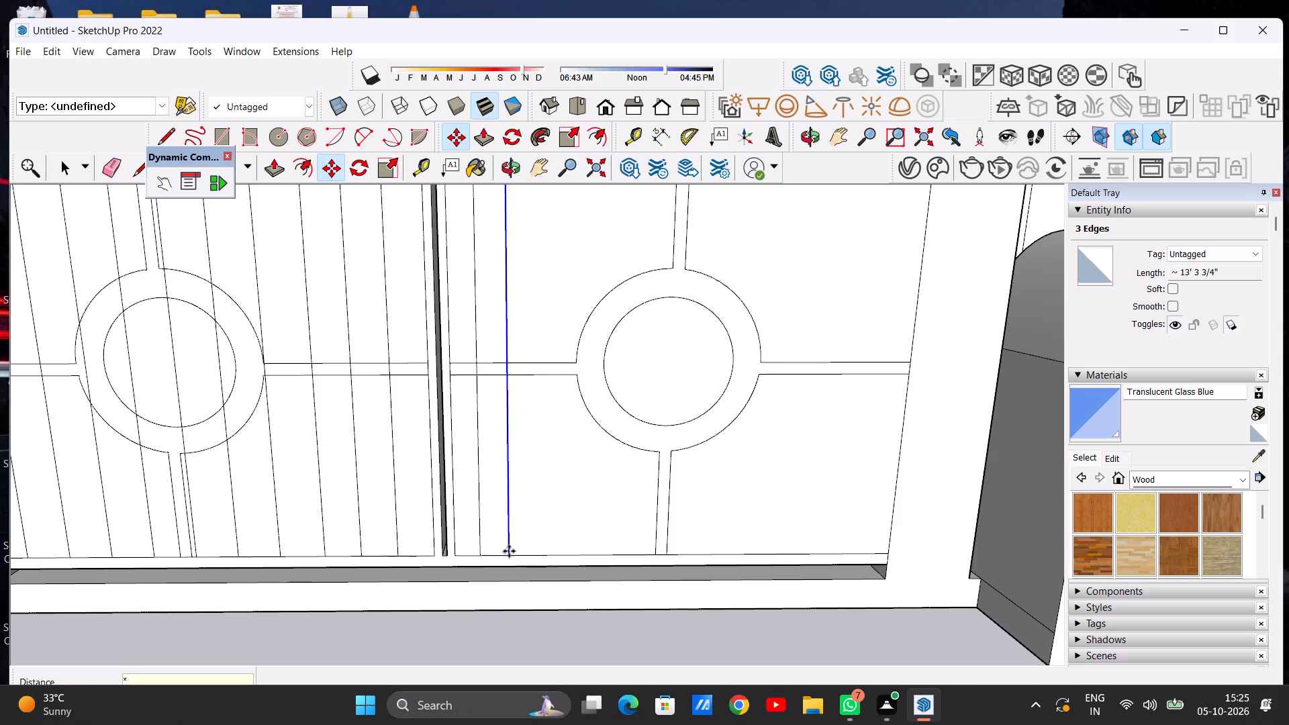
{"action": "key", "text": "8"}
{"action": "key", "text": "Return"}
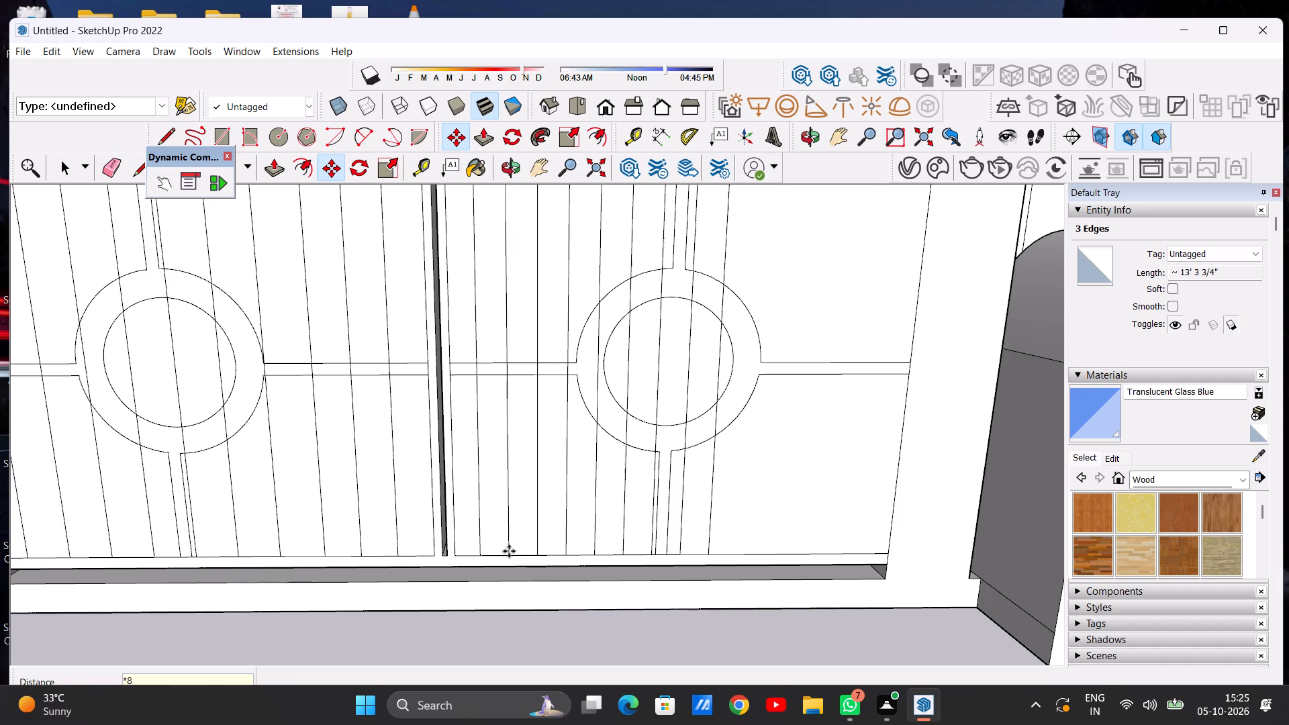
{"action": "key", "text": "space"}
{"action": "scroll", "coordinate": [510, 553], "scroll_direction": "down", "scroll_amount": 11}
{"action": "scroll", "coordinate": [570, 526], "scroll_direction": "up", "scroll_amount": 5}
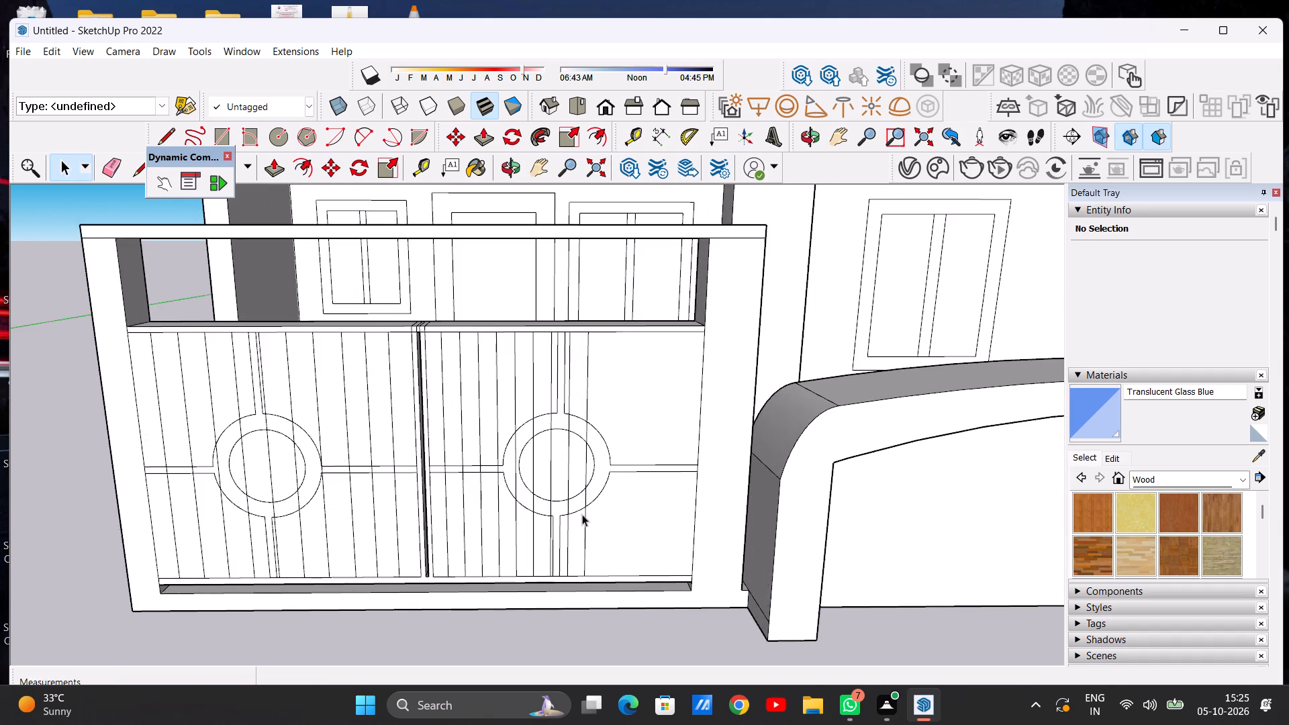
{"action": "scroll", "coordinate": [587, 530], "scroll_direction": "up", "scroll_amount": 9}
{"action": "scroll", "coordinate": [590, 547], "scroll_direction": "down", "scroll_amount": 2}
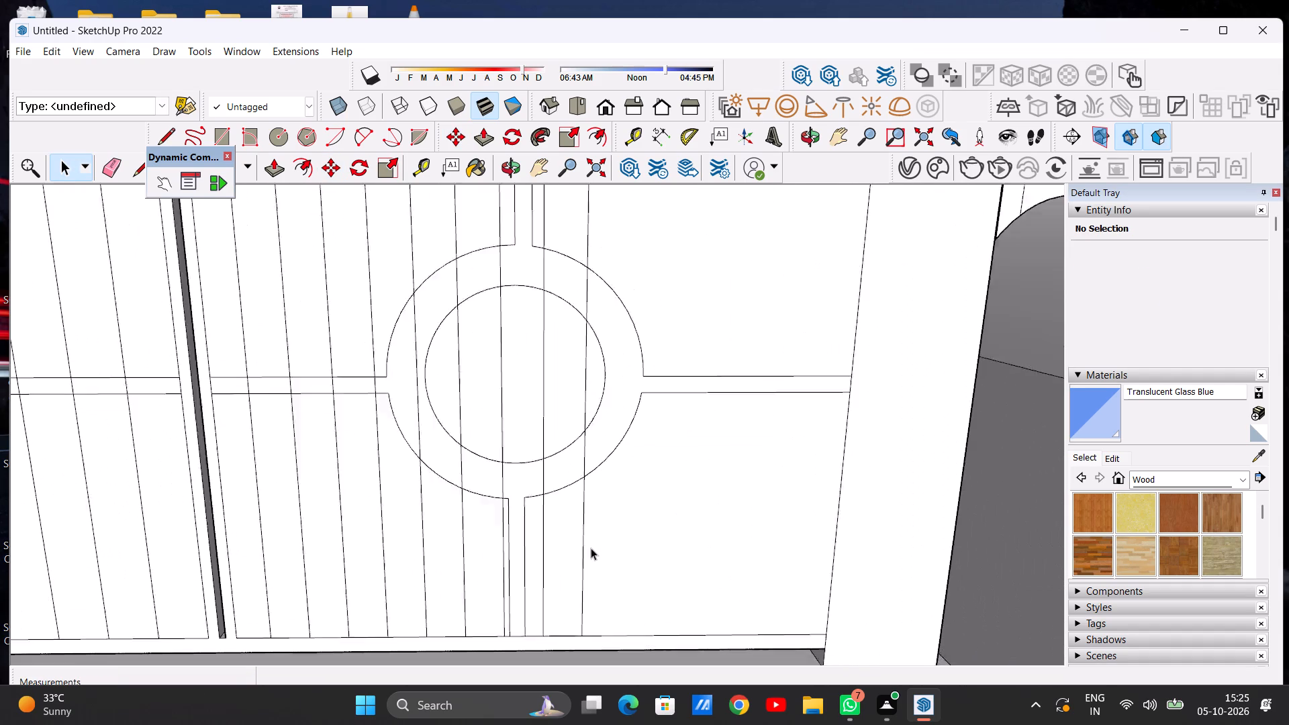
Draw a full-height vertical line about 13' 3 3/4" long on the right gate panel, just past the ring toward the outer post.
{"action": "scroll", "coordinate": [591, 548], "scroll_direction": "down", "scroll_amount": 10}
{"action": "key", "text": "l"}
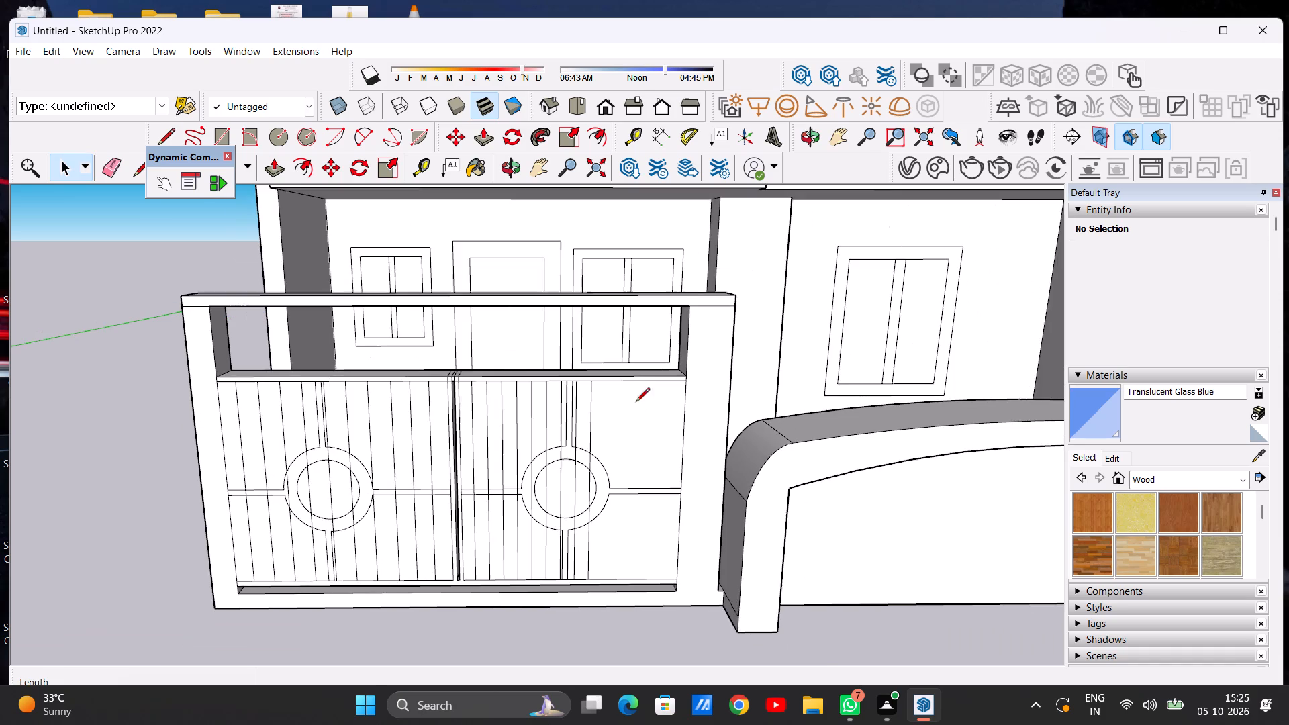
{"action": "scroll", "coordinate": [595, 380], "scroll_direction": "up", "scroll_amount": 6}
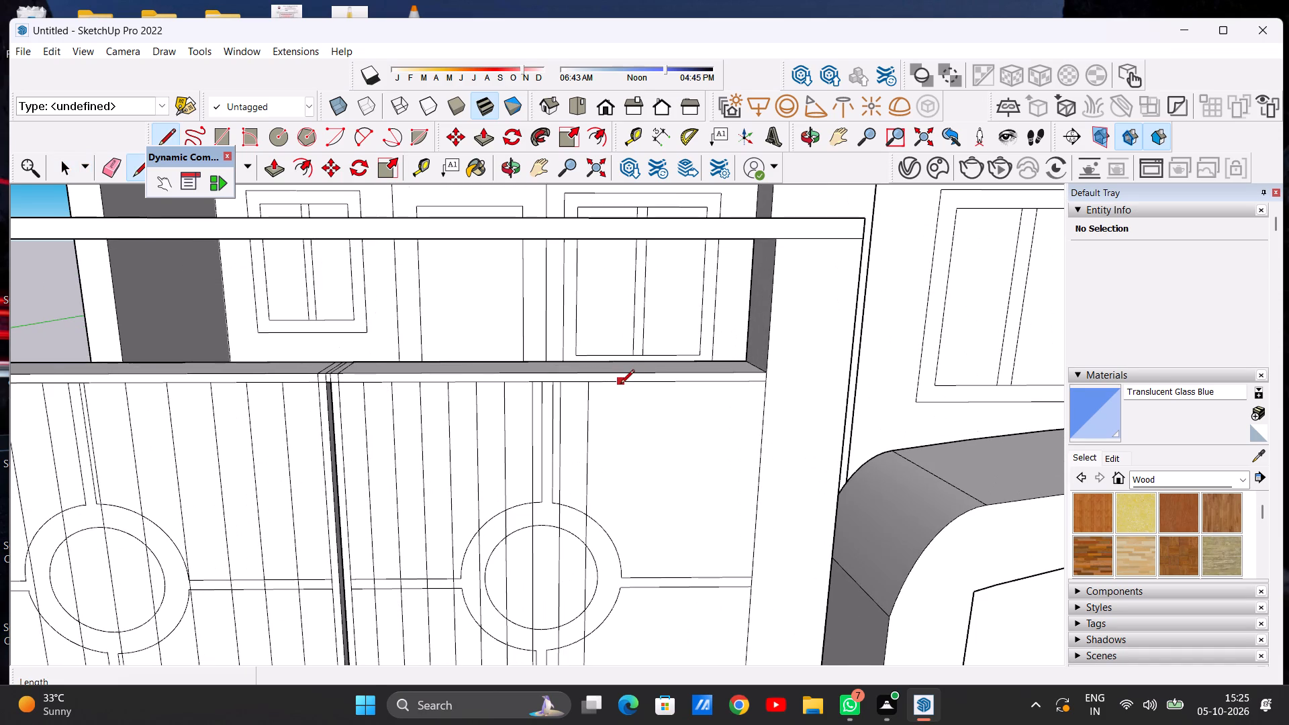
{"action": "left_click", "coordinate": [622, 385]}
{"action": "scroll", "coordinate": [628, 530], "scroll_direction": "down", "scroll_amount": 2}
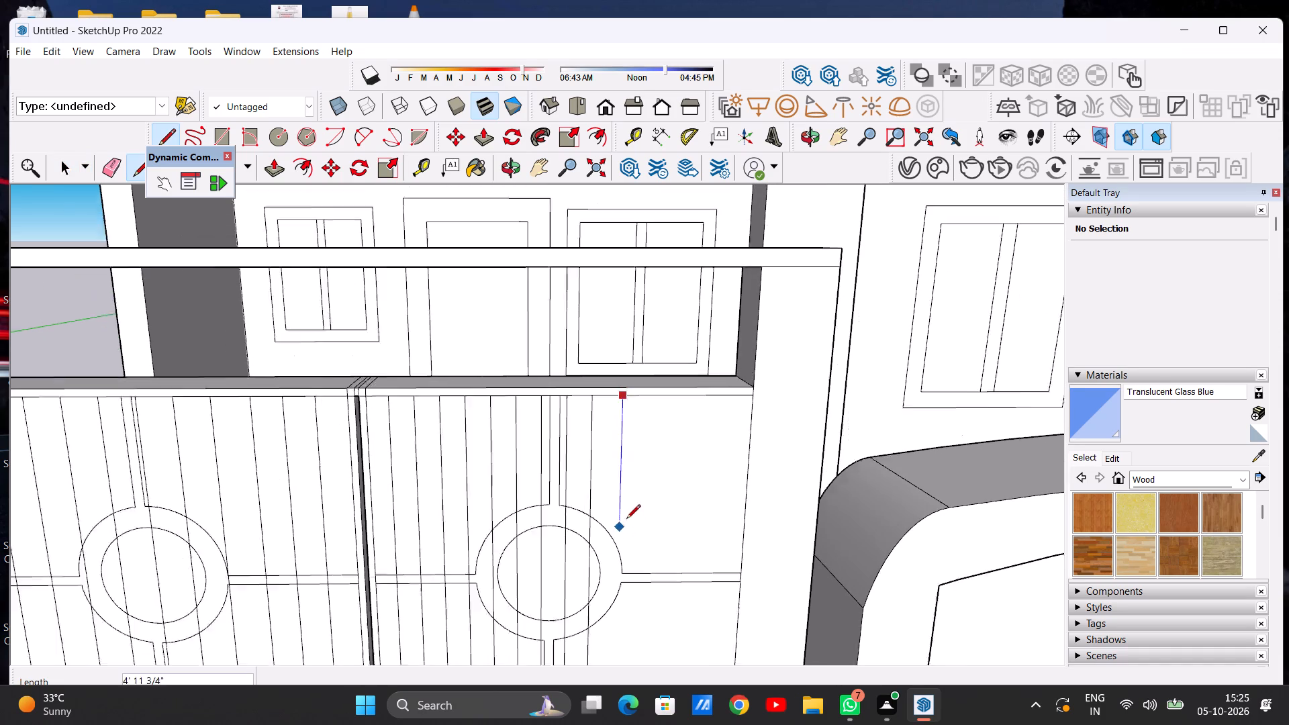
{"action": "scroll", "coordinate": [626, 520], "scroll_direction": "down", "scroll_amount": 8}
{"action": "scroll", "coordinate": [623, 629], "scroll_direction": "up", "scroll_amount": 4}
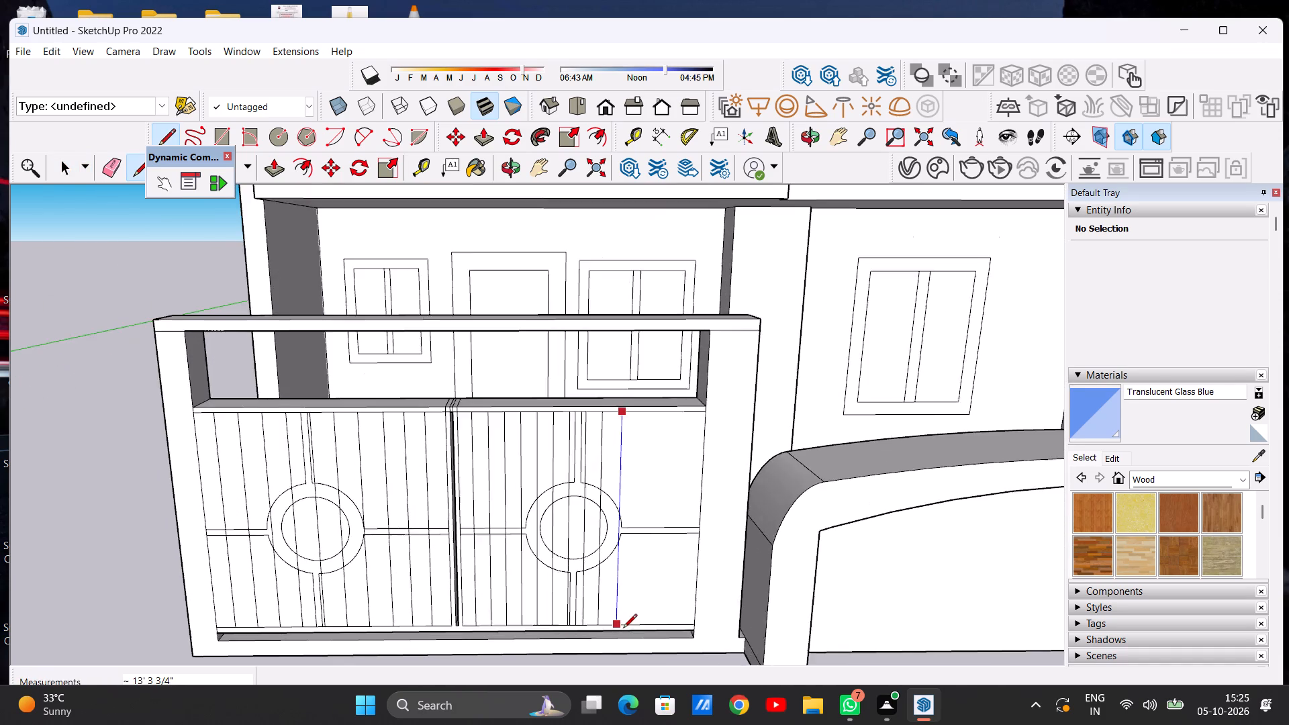
{"action": "scroll", "coordinate": [623, 629], "scroll_direction": "up", "scroll_amount": 5}
{"action": "left_click", "coordinate": [613, 624]}
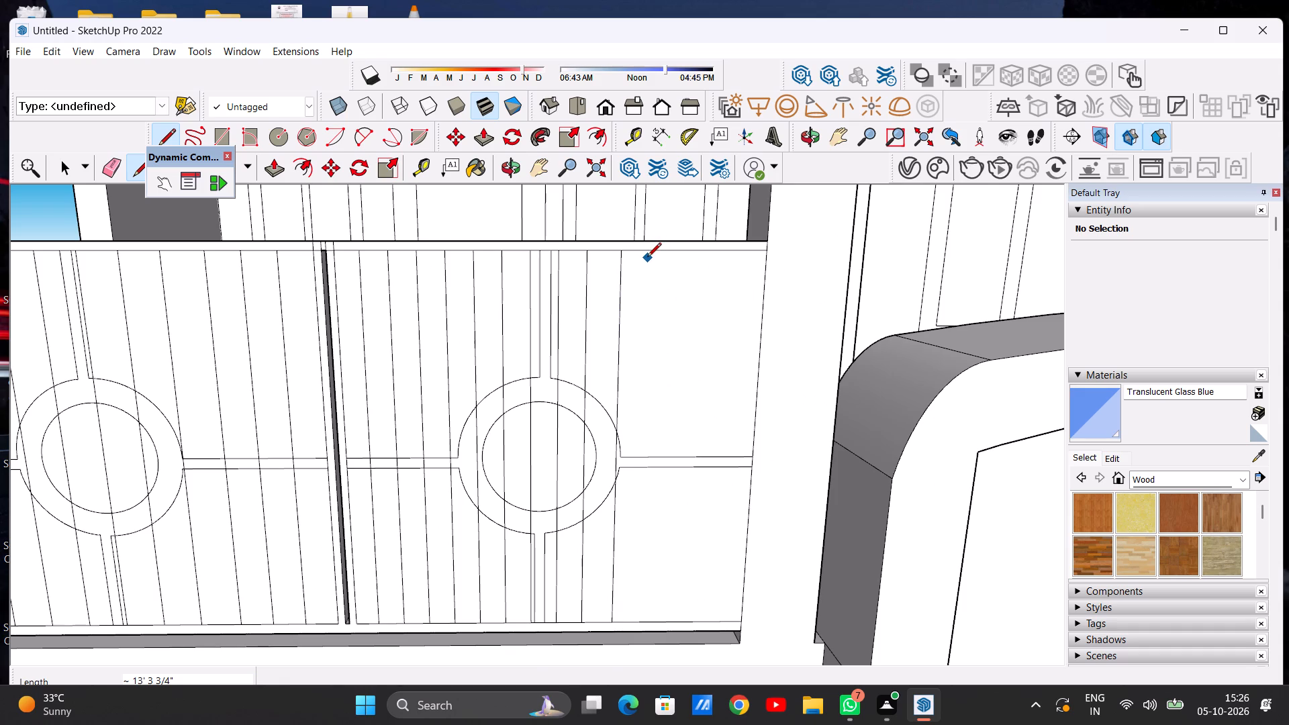
Draw four more full-height vertical lines about 13' 3 3/4" long, evenly spaced up to the right gate panel's outer edge.
{"action": "left_click", "coordinate": [651, 250]}
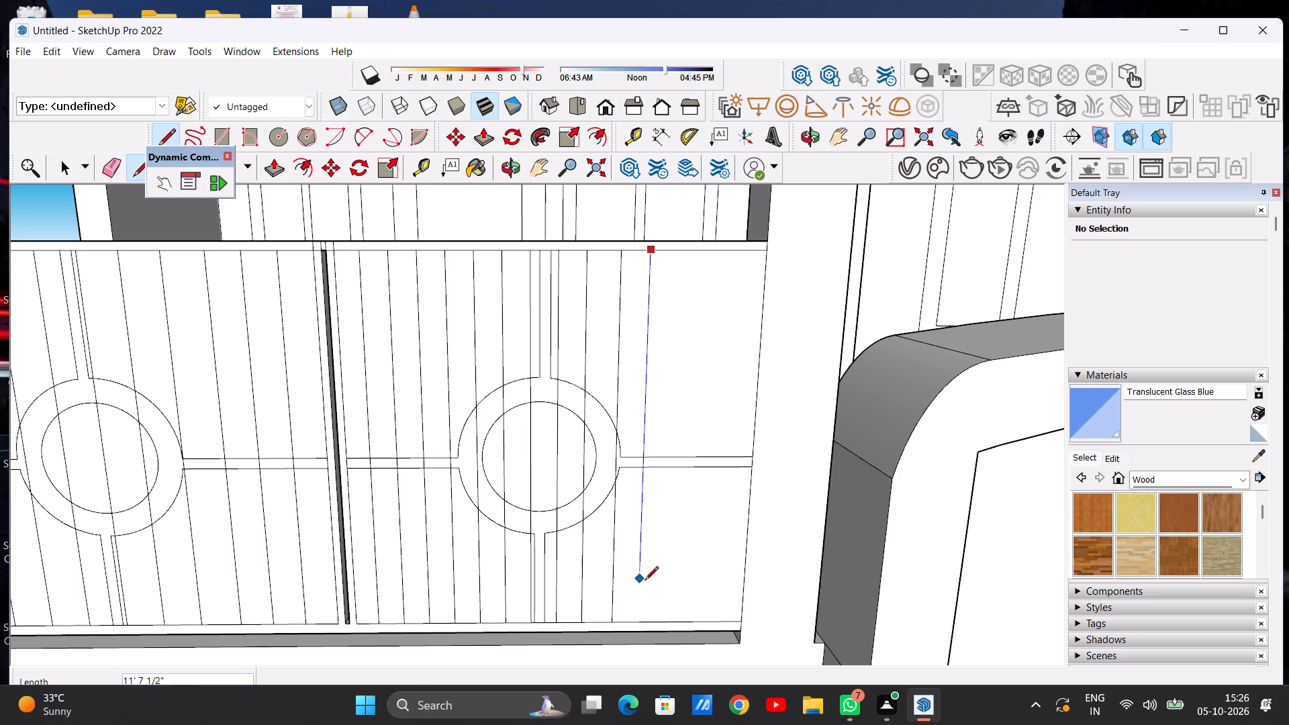
{"action": "left_click", "coordinate": [640, 619]}
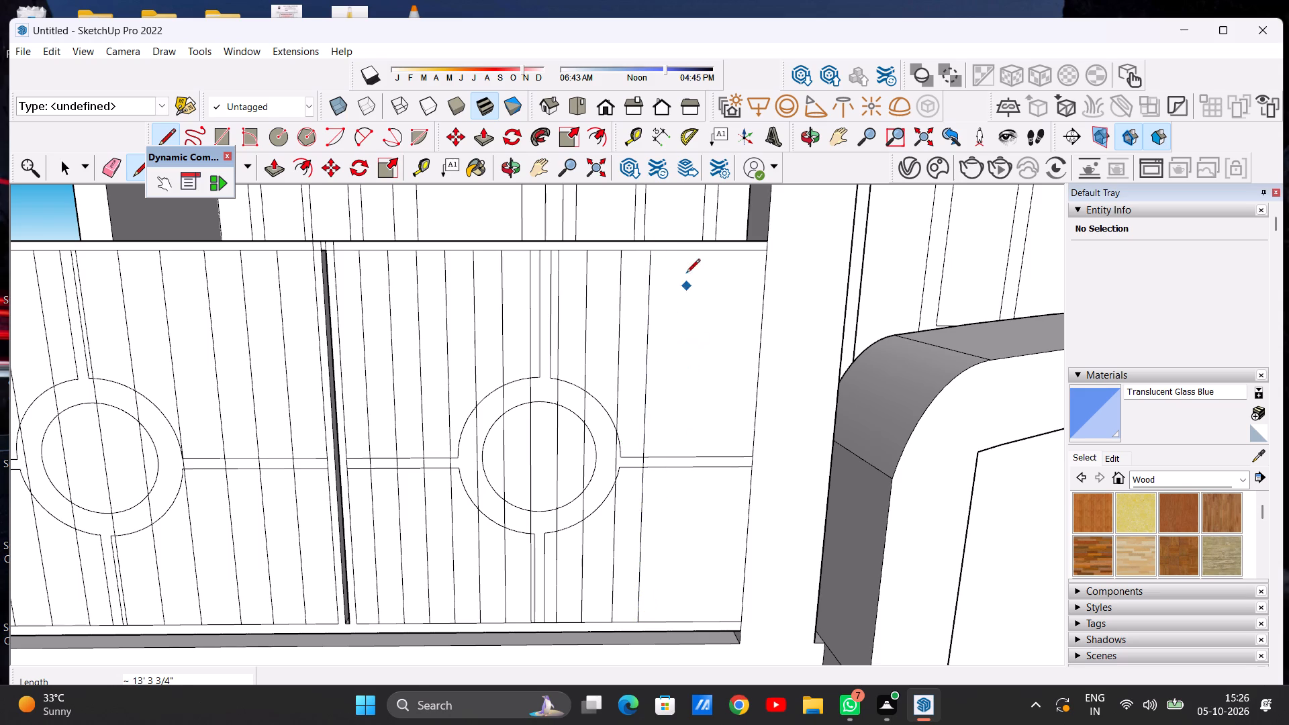
{"action": "left_click", "coordinate": [681, 251]}
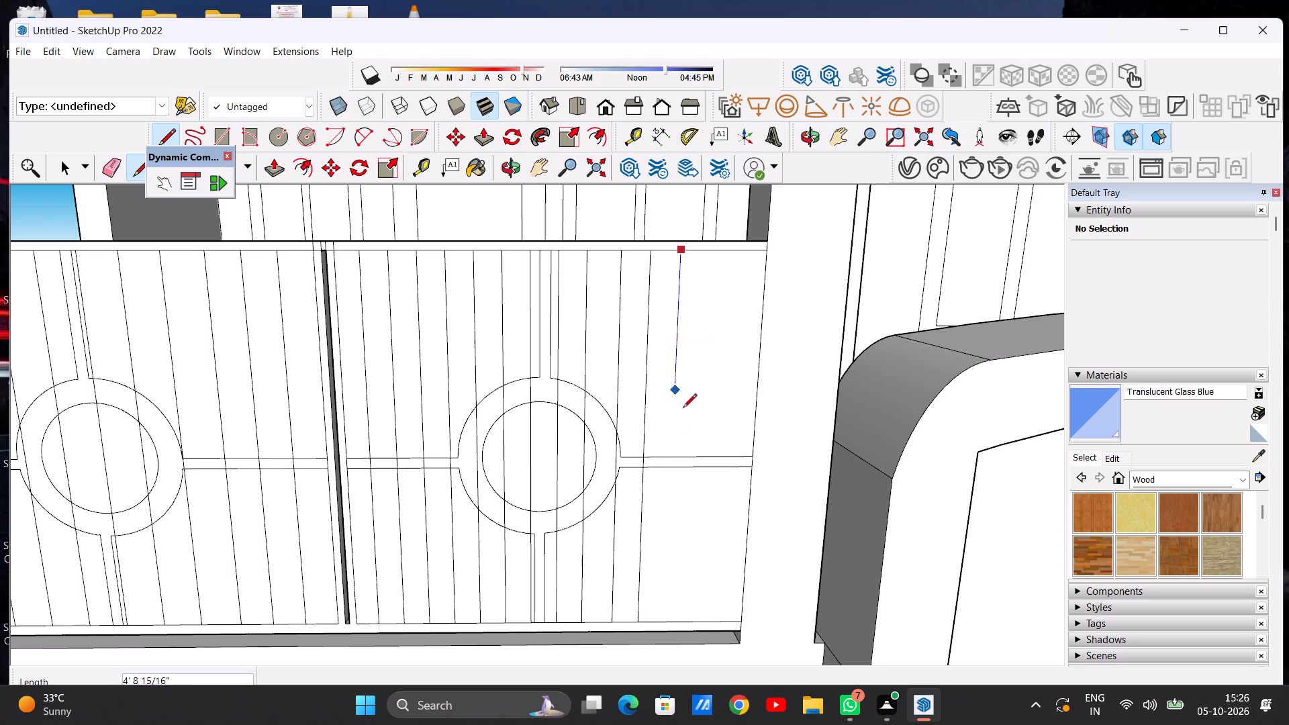
{"action": "left_click", "coordinate": [663, 618]}
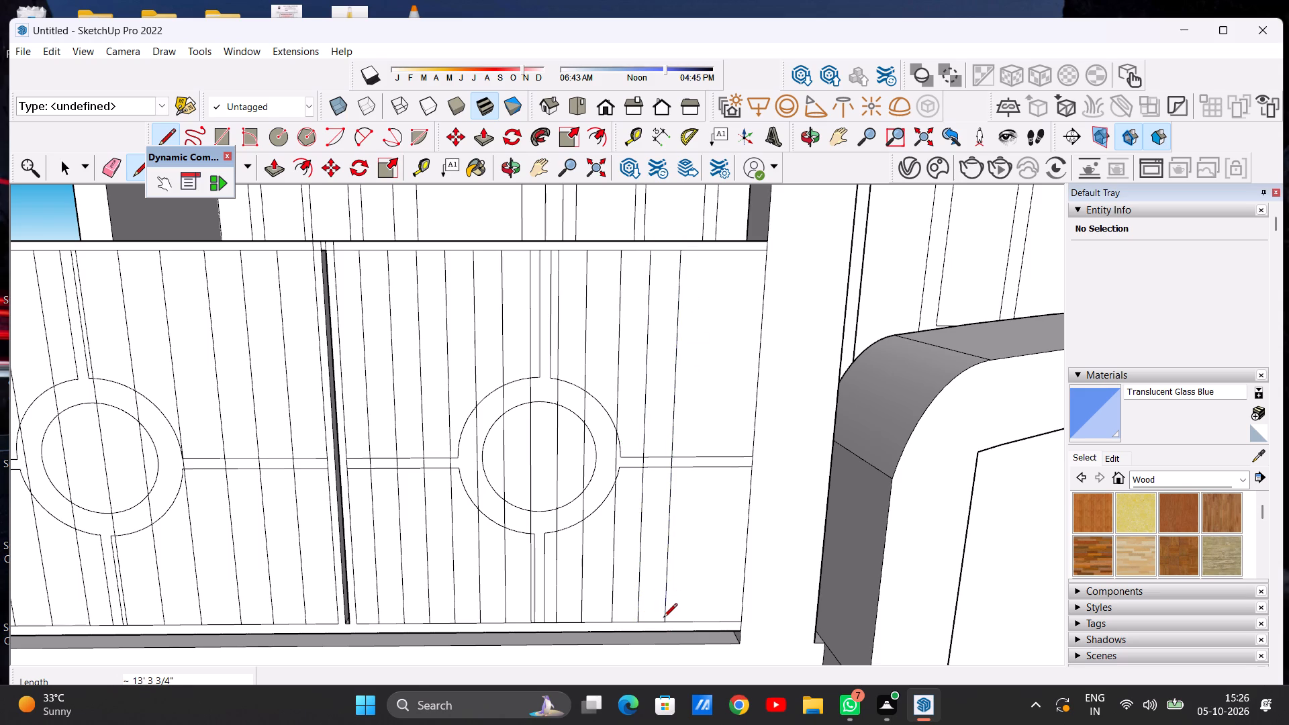
{"action": "left_click", "coordinate": [707, 252]}
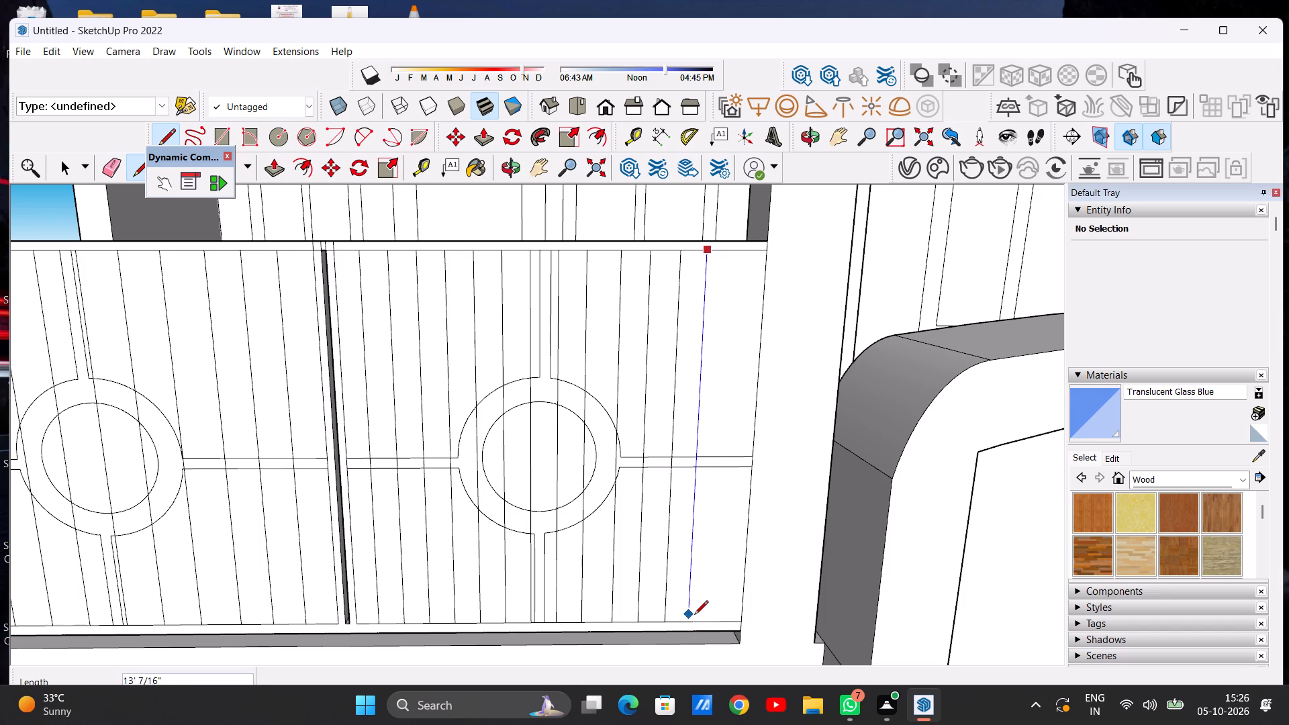
{"action": "left_click", "coordinate": [692, 620]}
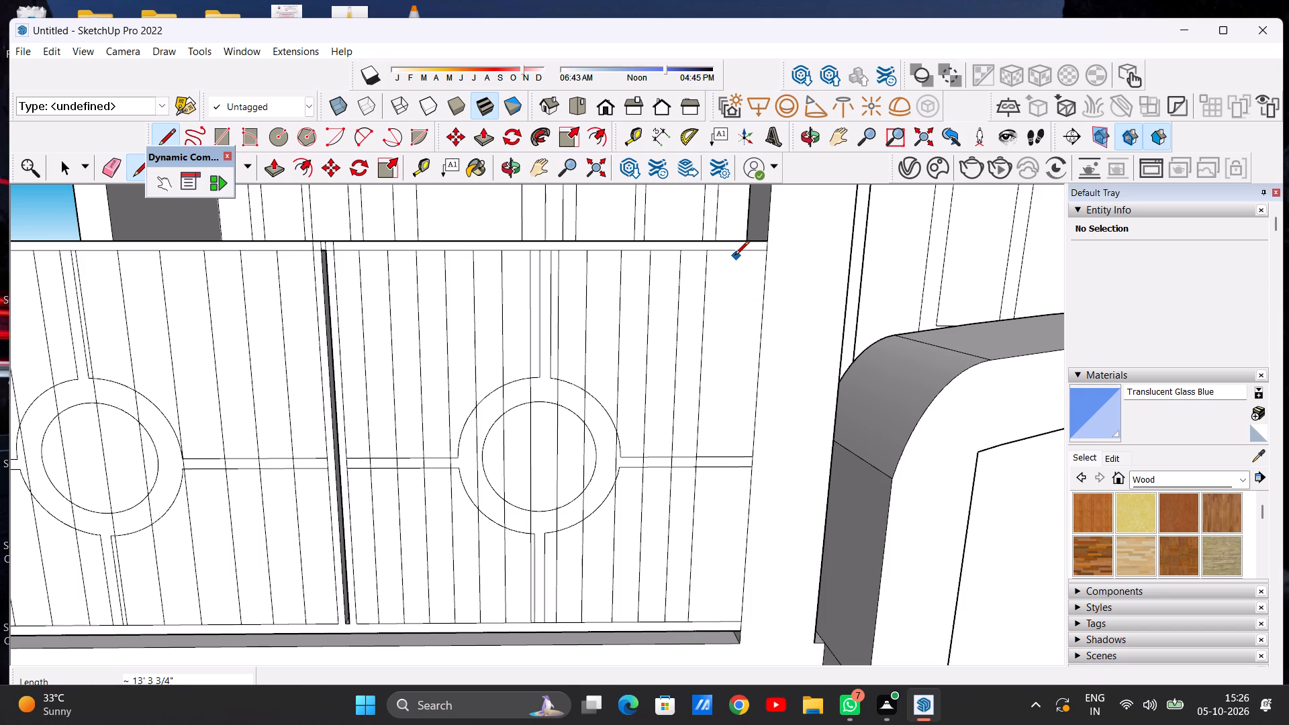
{"action": "left_click", "coordinate": [734, 252]}
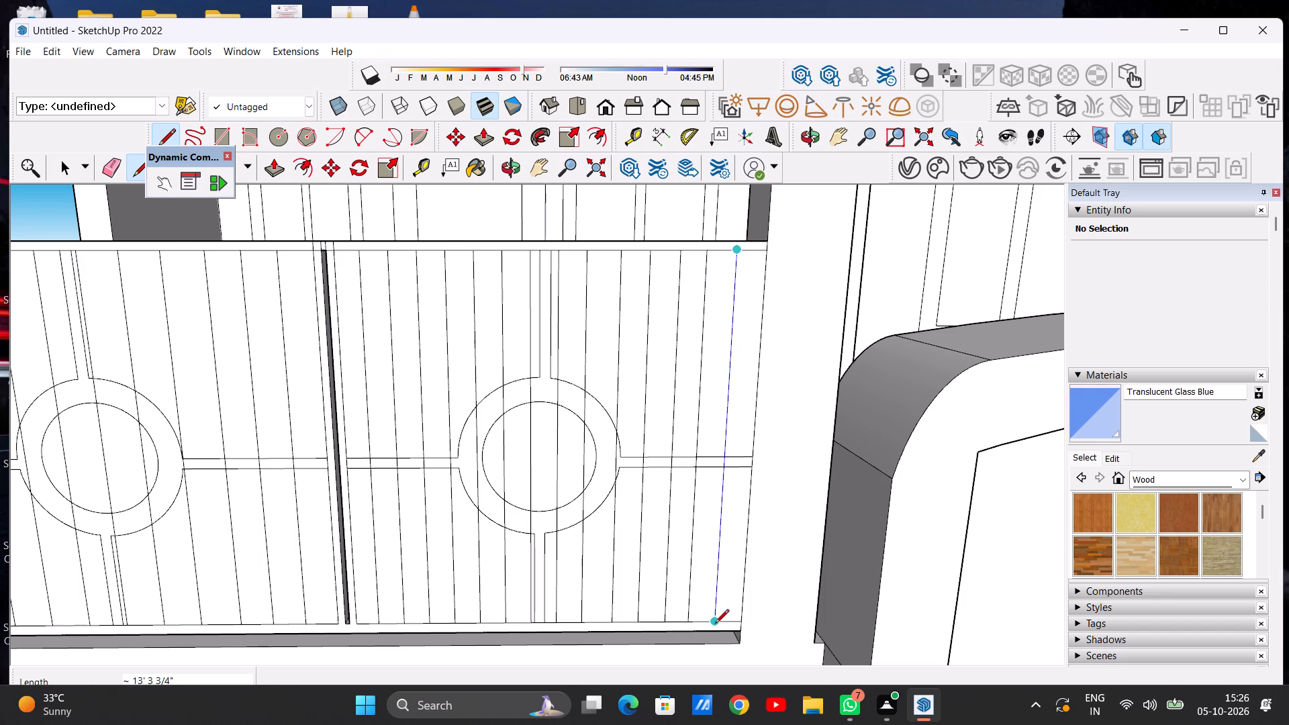
{"action": "left_click", "coordinate": [715, 624]}
{"action": "key", "text": "space"}
Erase the three vertical line segments crossing the upper part of the left gate panel's ring band.
{"action": "scroll", "coordinate": [703, 509], "scroll_direction": "down", "scroll_amount": 16}
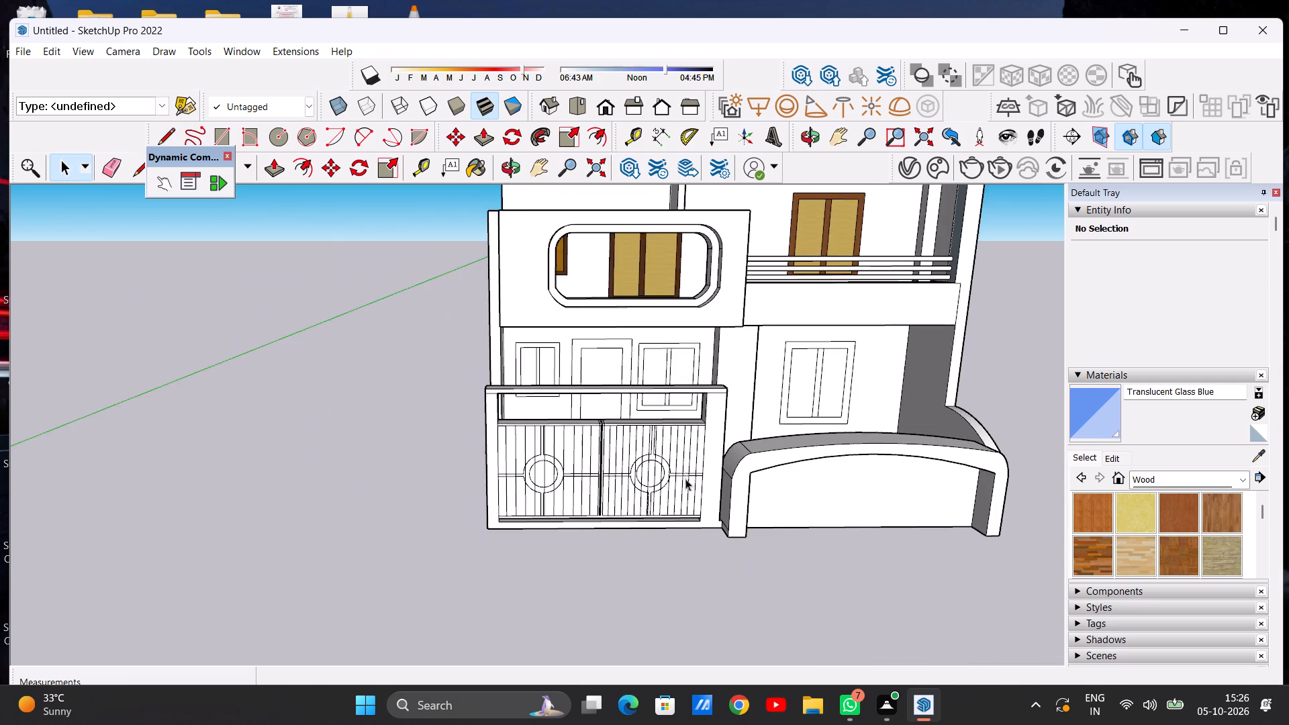
{"action": "middle_click_drag", "start_coordinate": [685, 479], "coordinate": [634, 418]}
{"action": "scroll", "coordinate": [649, 428], "scroll_direction": "up", "scroll_amount": 7}
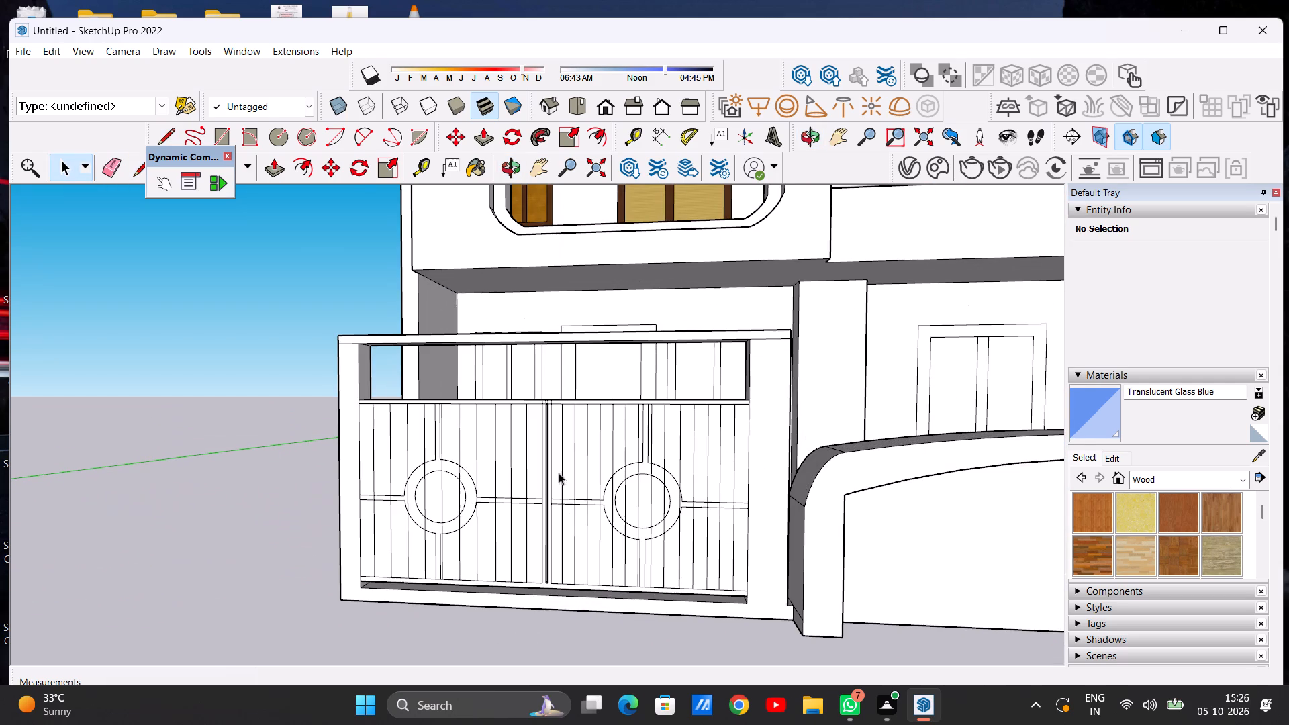
{"action": "scroll", "coordinate": [815, 454], "scroll_direction": "down", "scroll_amount": 4}
{"action": "scroll", "coordinate": [530, 486], "scroll_direction": "up", "scroll_amount": 5}
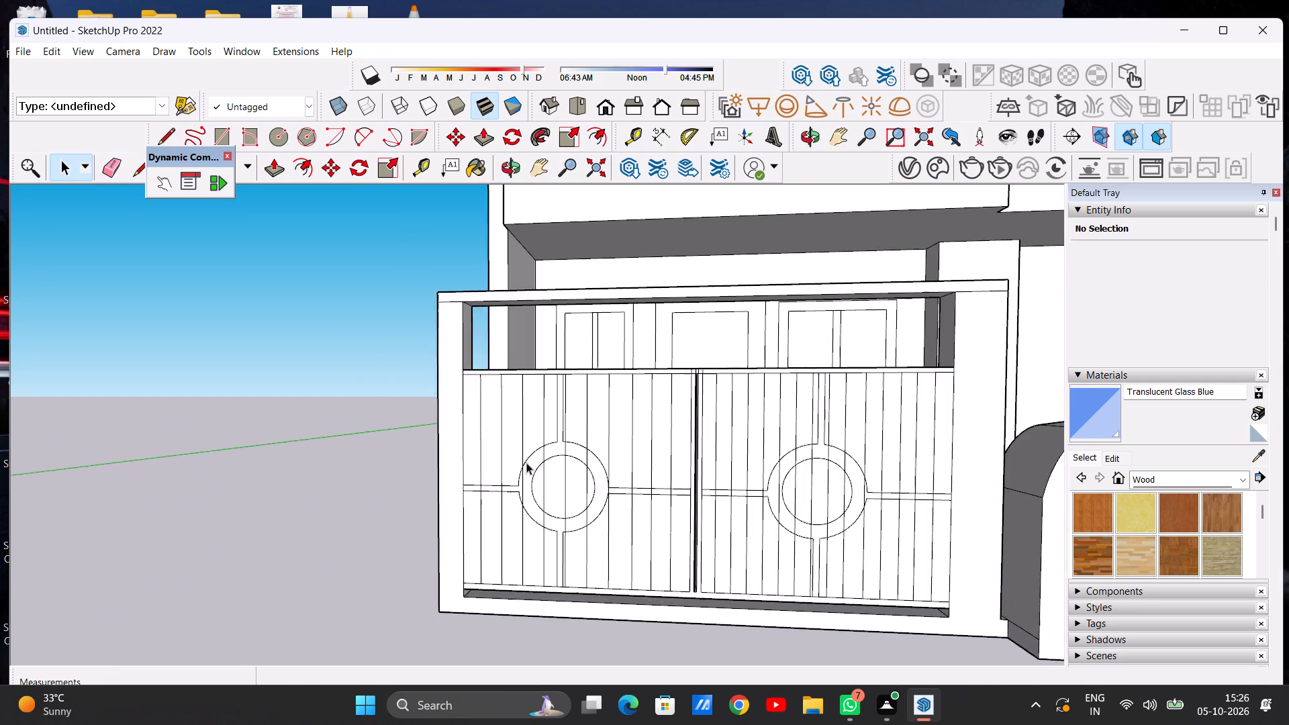
{"action": "scroll", "coordinate": [526, 463], "scroll_direction": "up", "scroll_amount": 7}
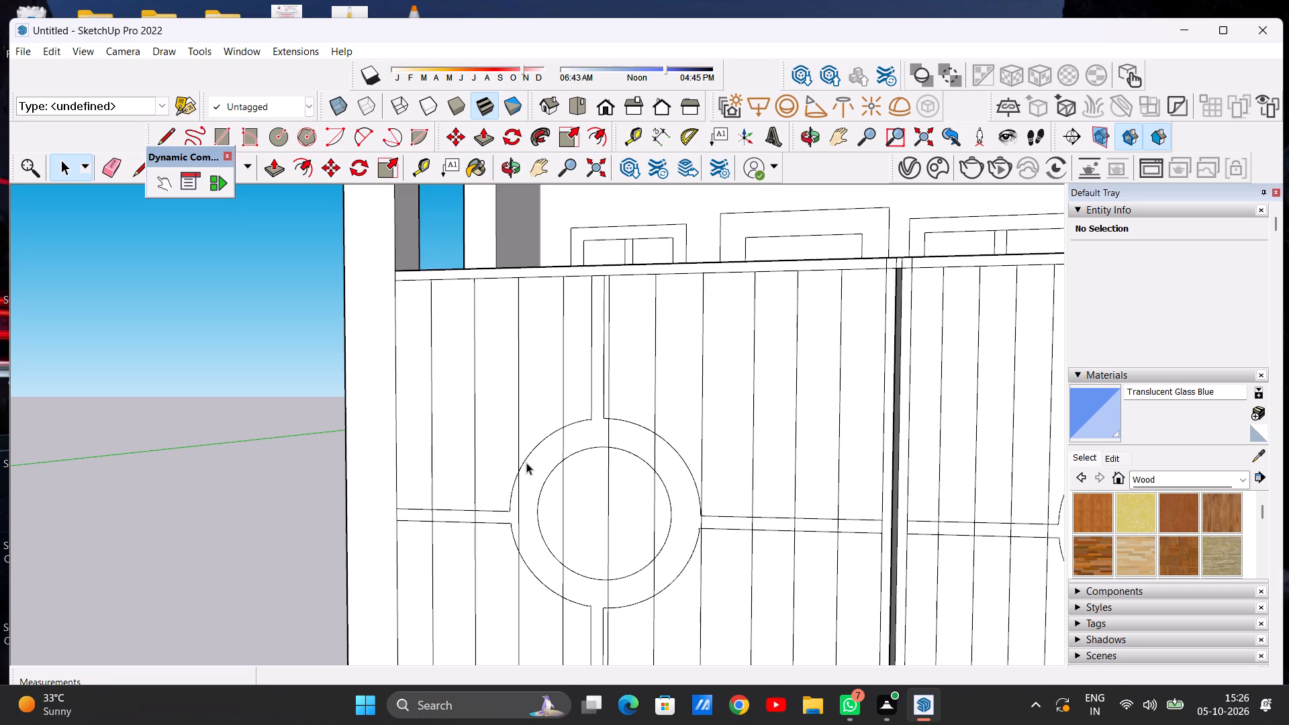
{"action": "scroll", "coordinate": [591, 432], "scroll_direction": "up", "scroll_amount": 4}
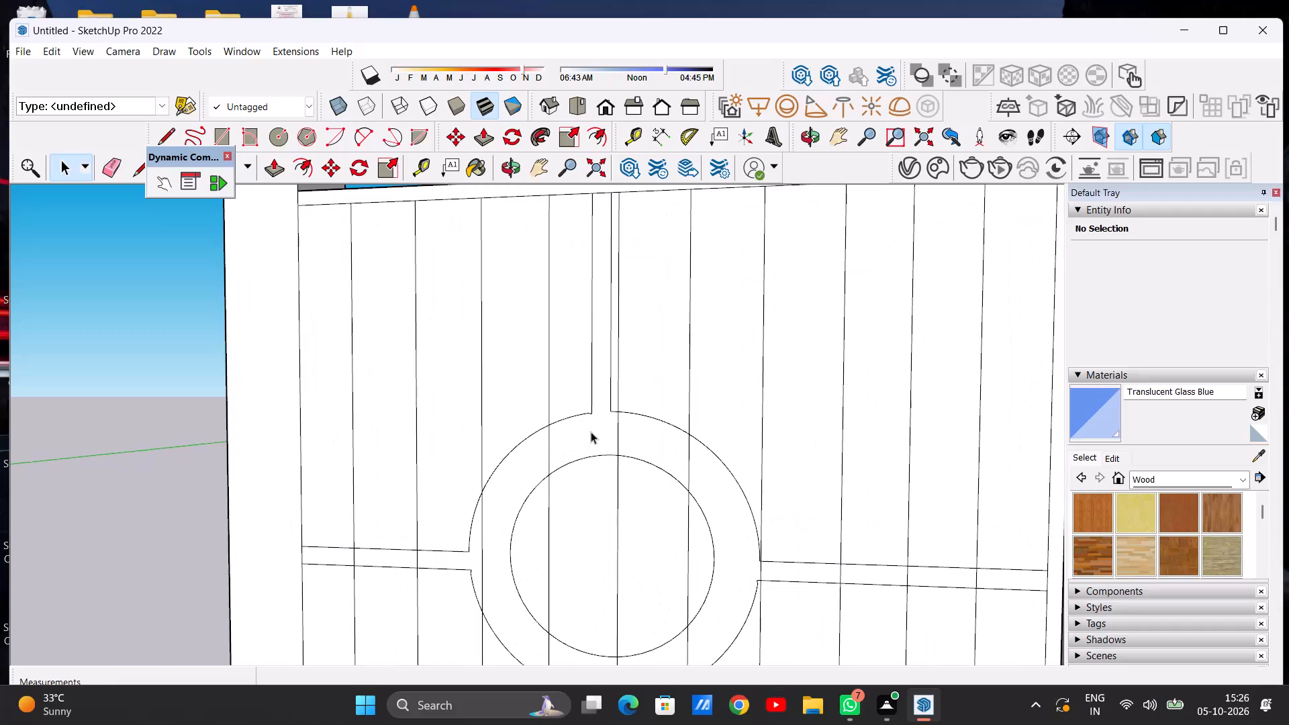
{"action": "key", "text": "e"}
{"action": "scroll", "coordinate": [530, 444], "scroll_direction": "up", "scroll_amount": 5}
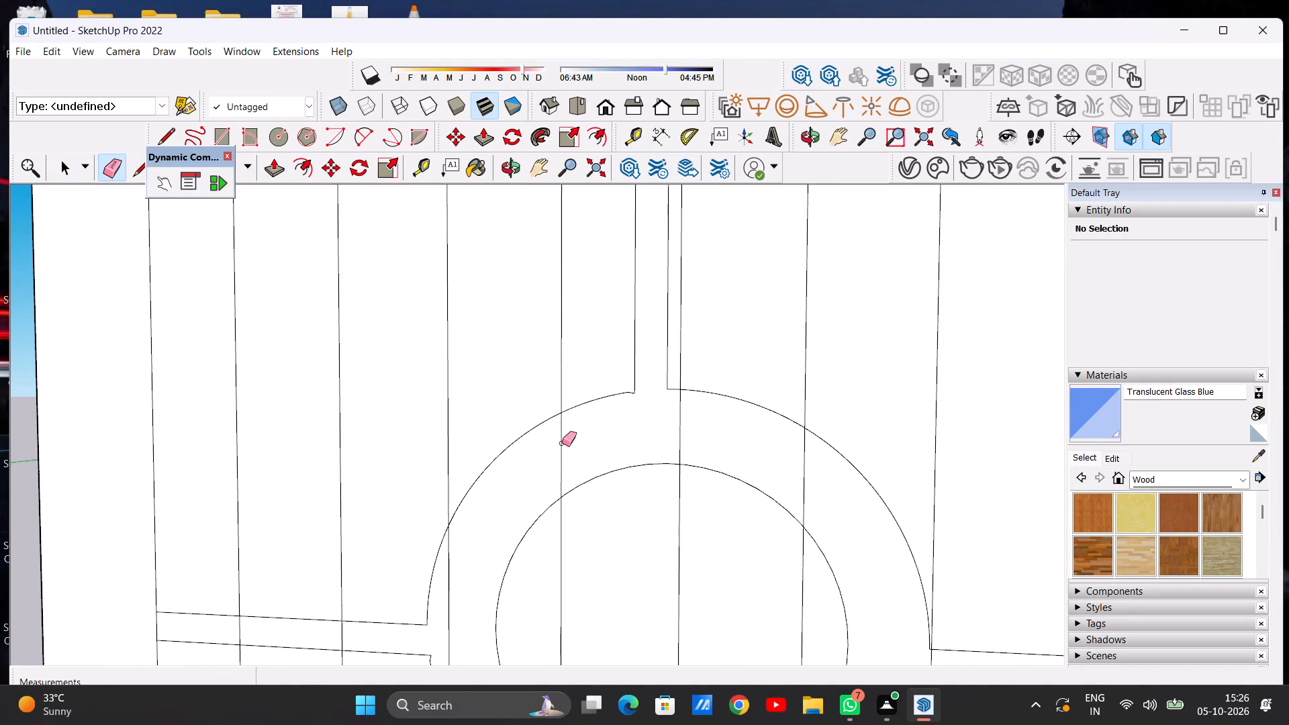
{"action": "left_click", "coordinate": [562, 443]}
{"action": "left_click", "coordinate": [681, 432]}
{"action": "left_click", "coordinate": [805, 466]}
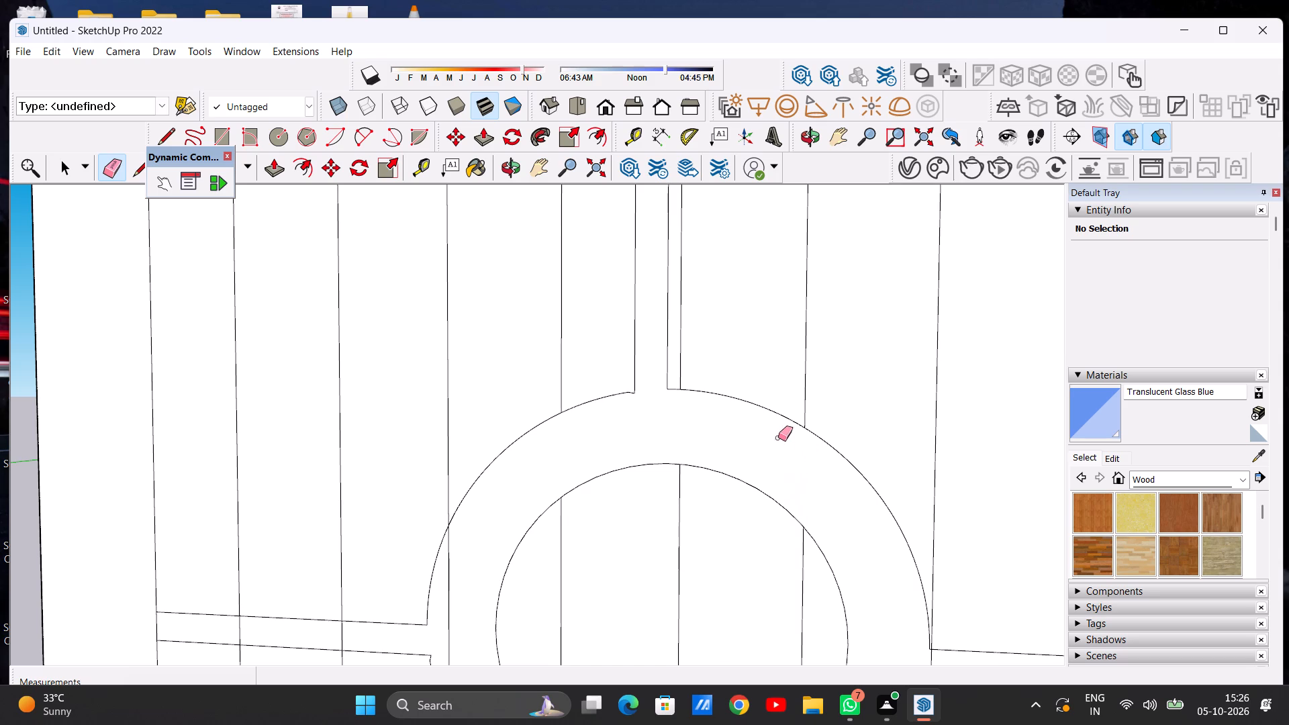
Erase the vertical line segments crossing the left panel's ring band on its outer side, beside the horizontal strip.
{"action": "scroll", "coordinate": [778, 438], "scroll_direction": "down", "scroll_amount": 6}
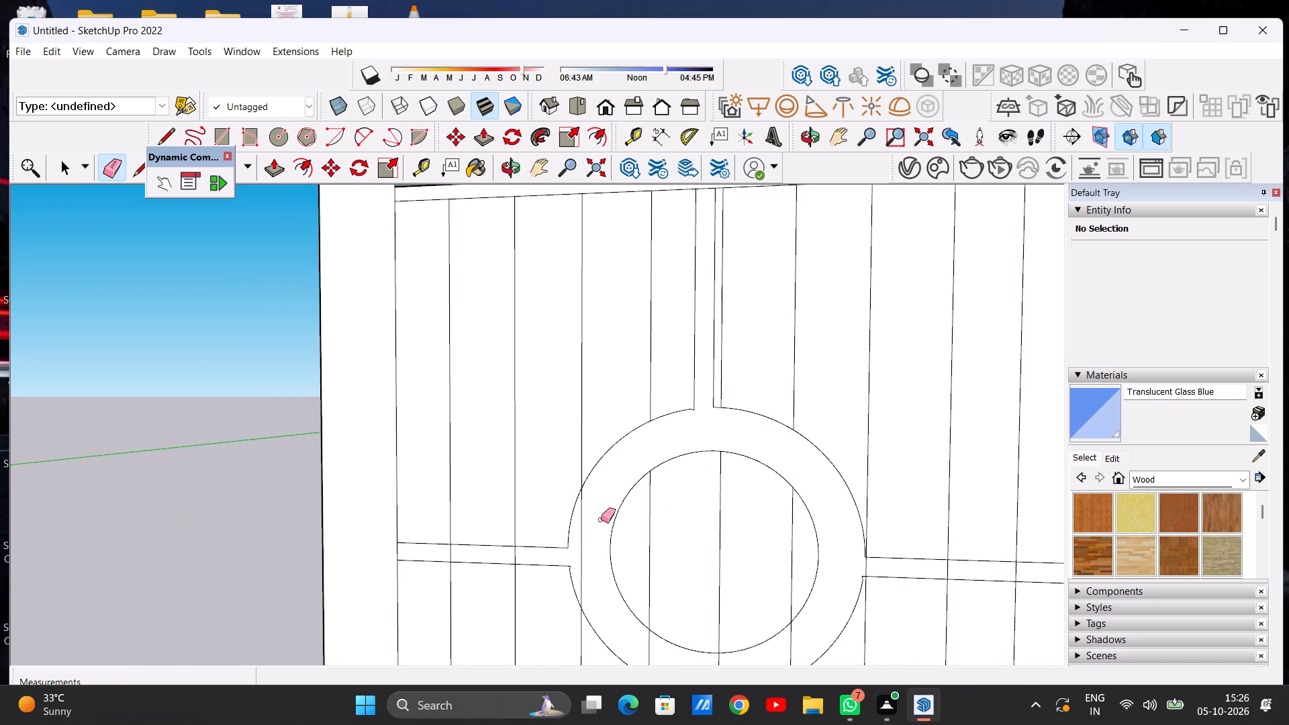
{"action": "scroll", "coordinate": [601, 520], "scroll_direction": "down", "scroll_amount": 5}
{"action": "scroll", "coordinate": [587, 553], "scroll_direction": "up", "scroll_amount": 9}
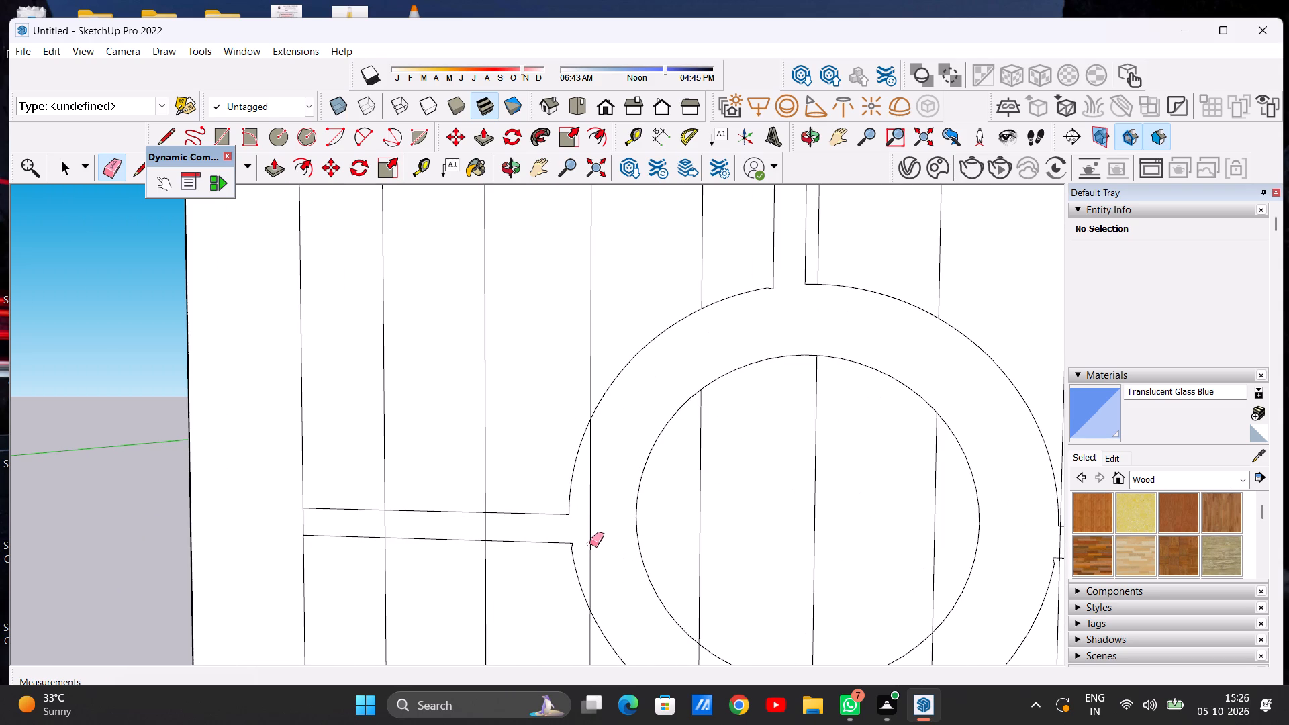
{"action": "left_click", "coordinate": [589, 544]}
{"action": "left_click", "coordinate": [589, 473]}
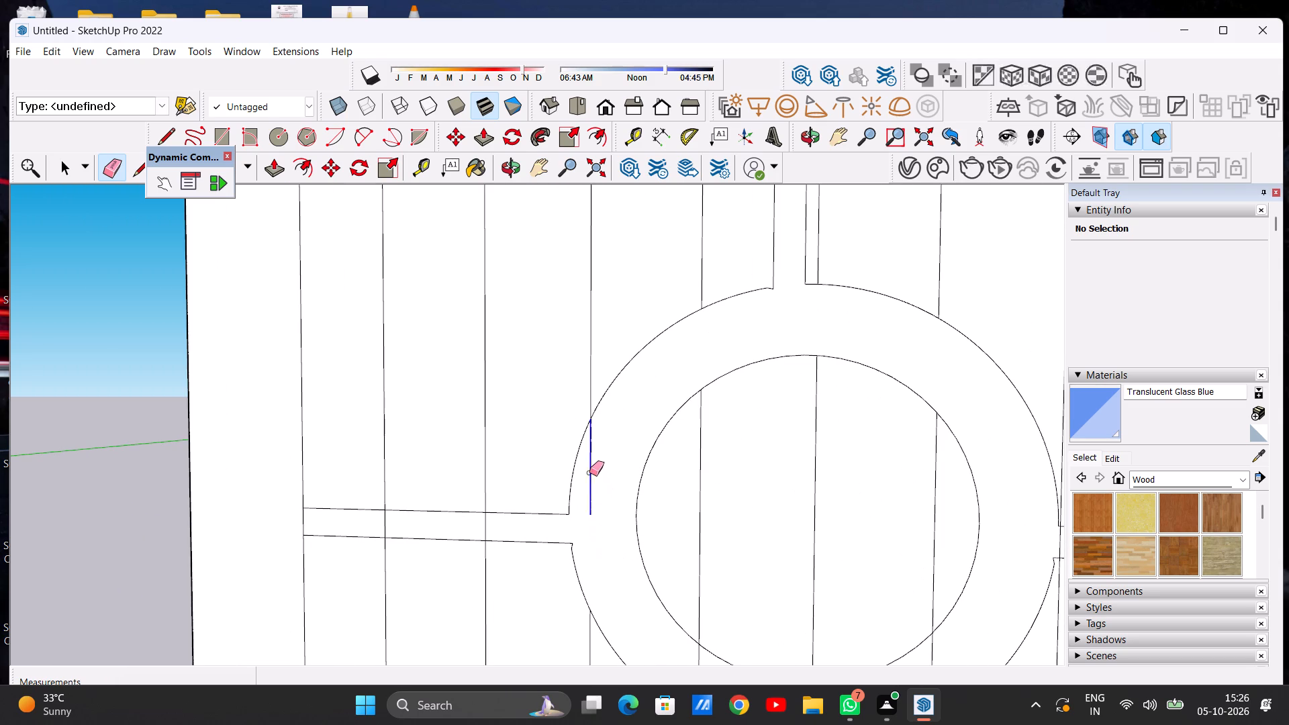
Erase the three vertical line segments crossing the lower part of the left gate panel's ring band.
{"action": "scroll", "coordinate": [598, 519], "scroll_direction": "down", "scroll_amount": 6}
{"action": "scroll", "coordinate": [807, 588], "scroll_direction": "up", "scroll_amount": 2}
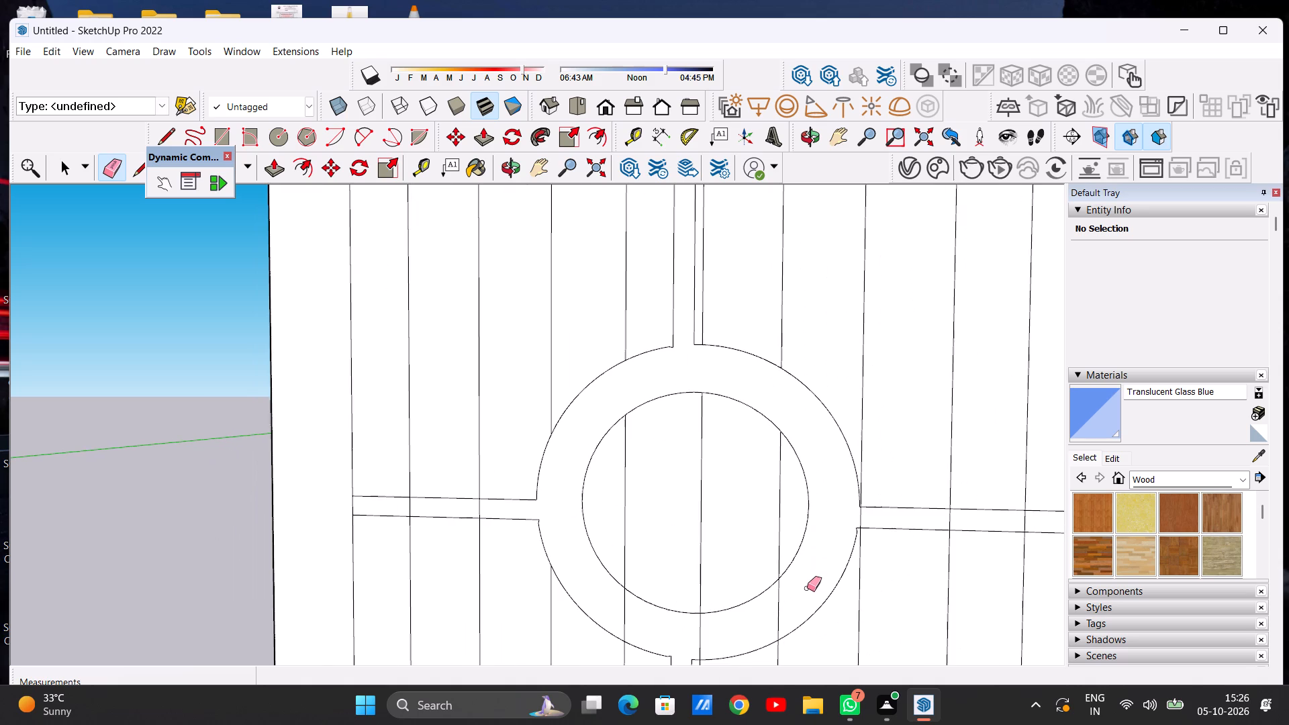
{"action": "scroll", "coordinate": [777, 608], "scroll_direction": "up", "scroll_amount": 6}
{"action": "left_click", "coordinate": [780, 613]}
{"action": "scroll", "coordinate": [781, 551], "scroll_direction": "down", "scroll_amount": 9}
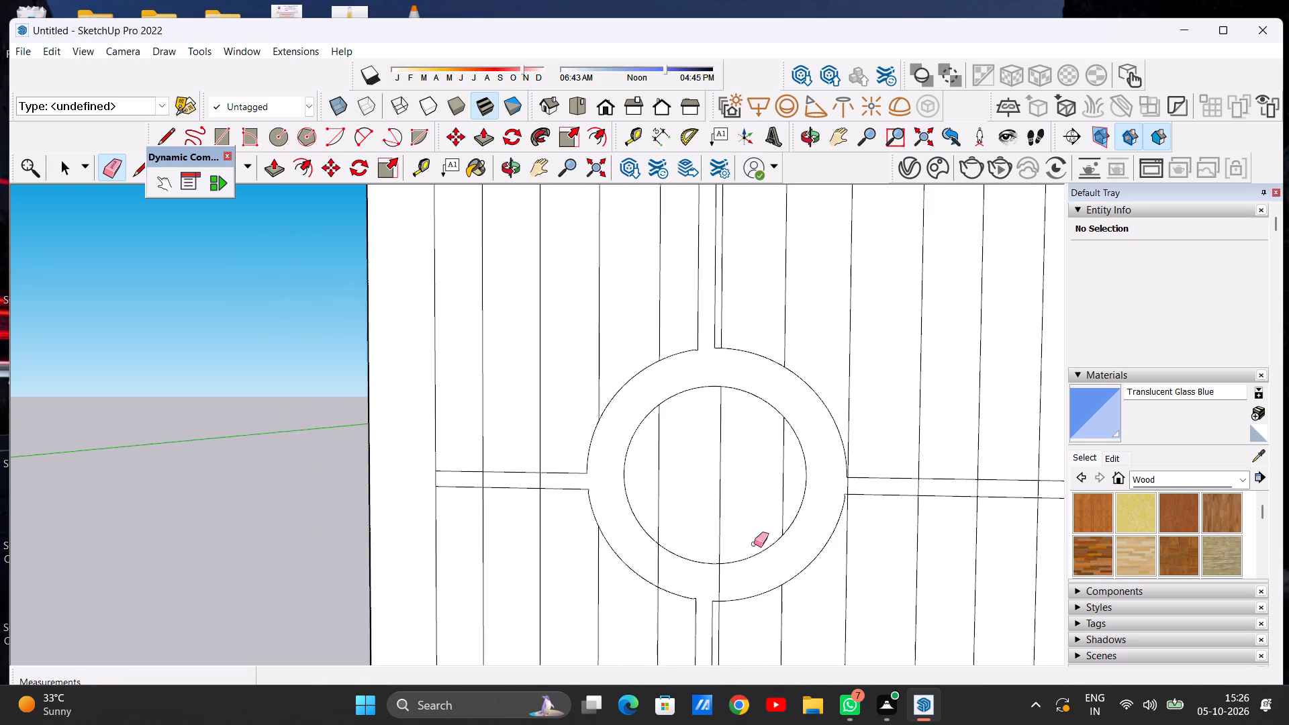
{"action": "scroll", "coordinate": [726, 590], "scroll_direction": "up", "scroll_amount": 11}
{"action": "left_click", "coordinate": [714, 569]}
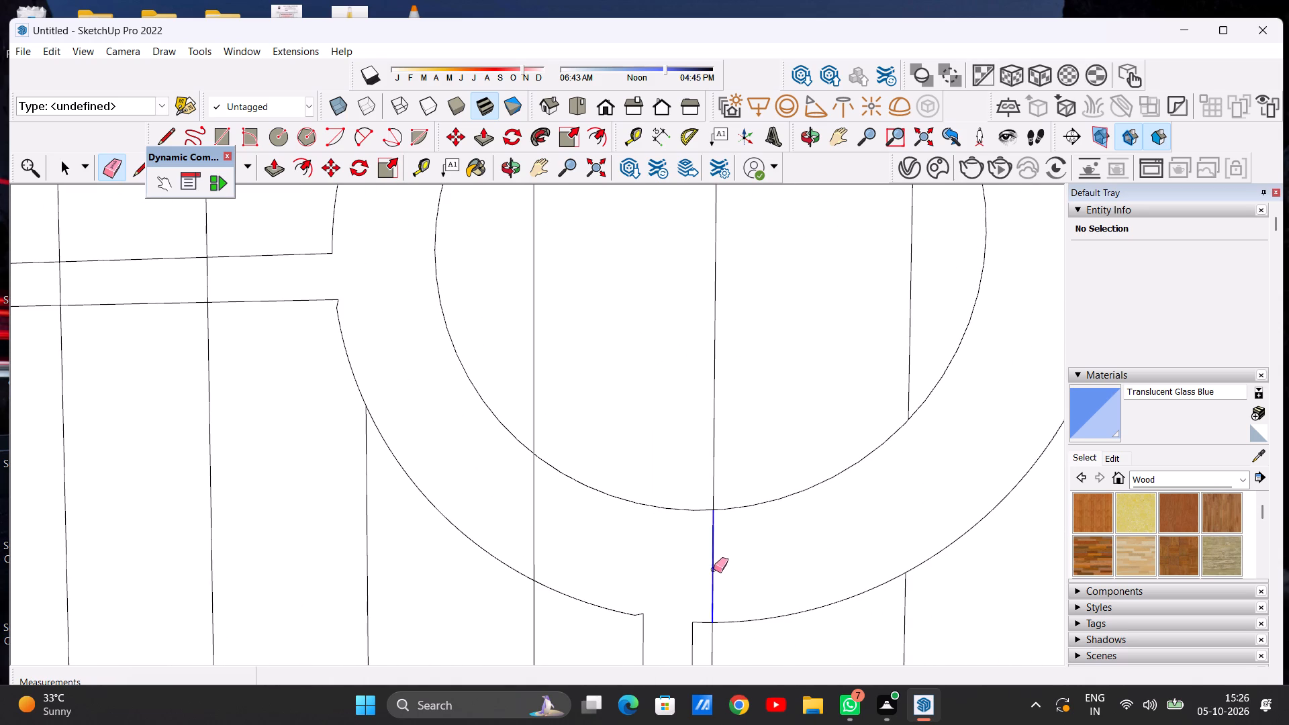
{"action": "scroll", "coordinate": [726, 569], "scroll_direction": "down", "scroll_amount": 7}
{"action": "scroll", "coordinate": [641, 556], "scroll_direction": "up", "scroll_amount": 12}
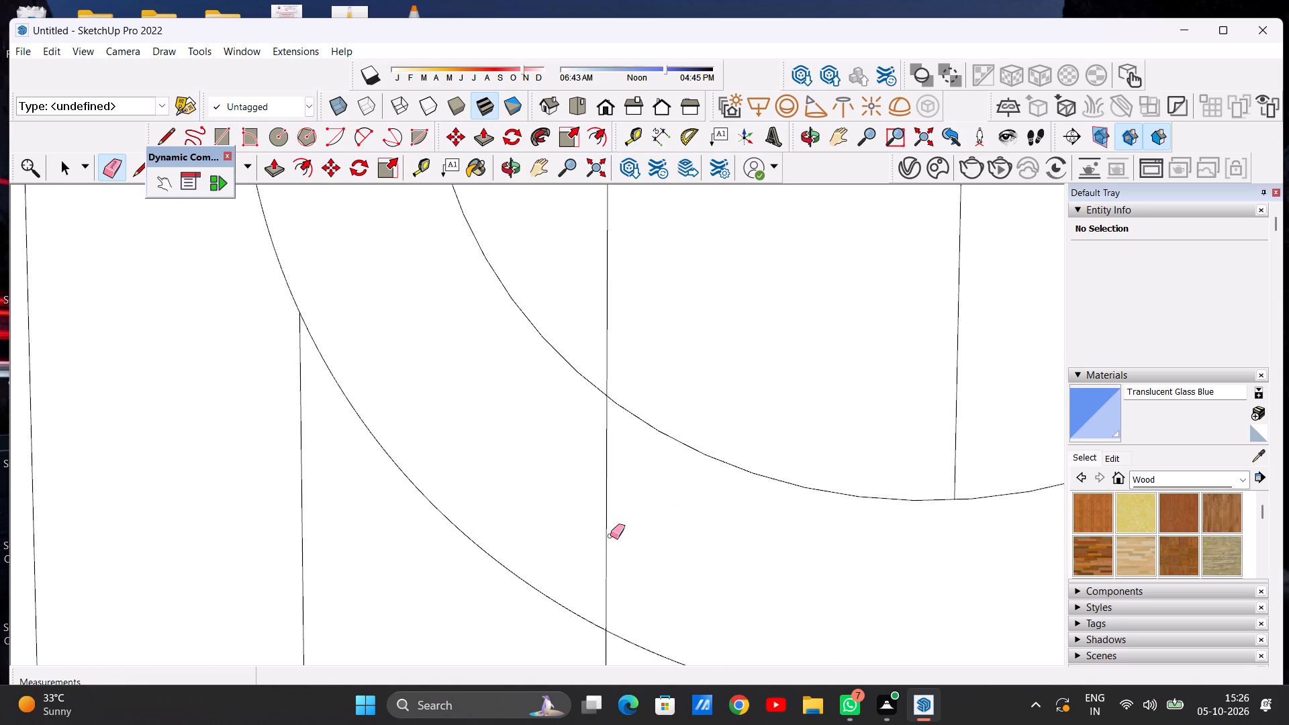
{"action": "left_click", "coordinate": [605, 541]}
Erase the three vertical line segments crossing the upper part of the right gate panel's ring band, on its inner side.
{"action": "scroll", "coordinate": [642, 576], "scroll_direction": "down", "scroll_amount": 14}
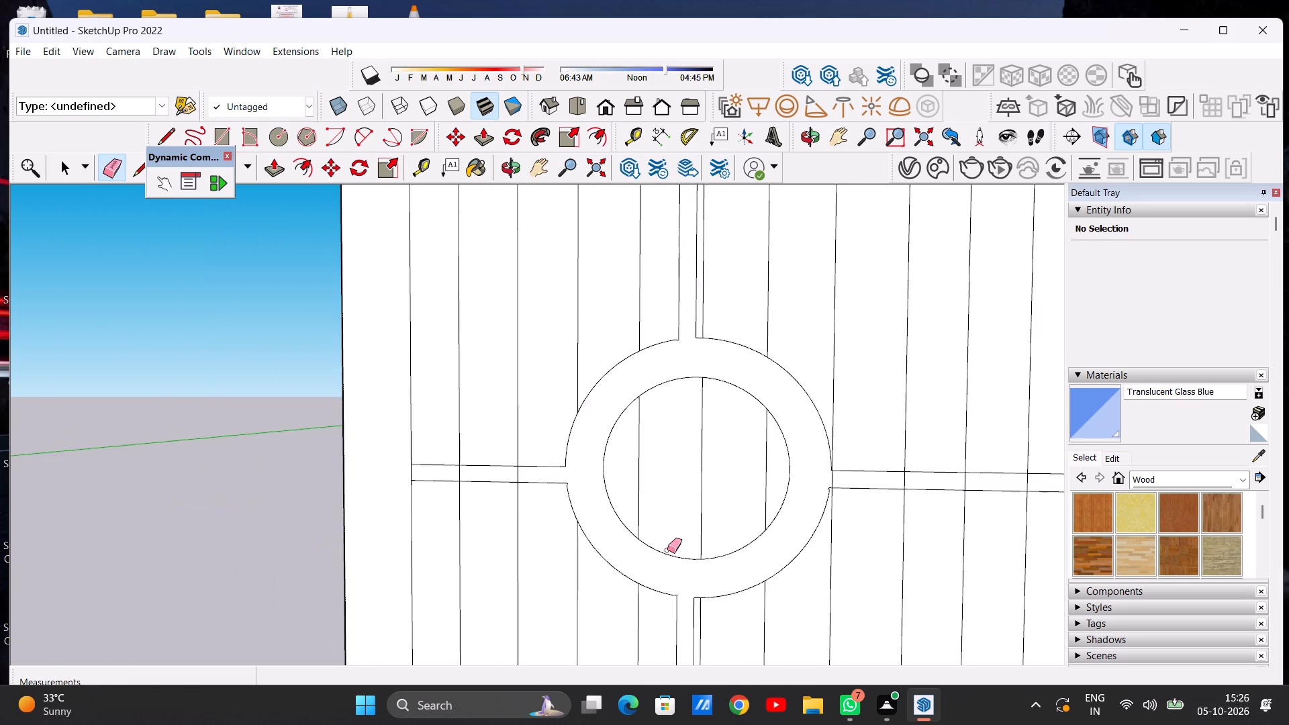
{"action": "scroll", "coordinate": [667, 550], "scroll_direction": "down", "scroll_amount": 20}
{"action": "scroll", "coordinate": [667, 550], "scroll_direction": "down", "scroll_amount": 2}
{"action": "scroll", "coordinate": [856, 528], "scroll_direction": "up", "scroll_amount": 13}
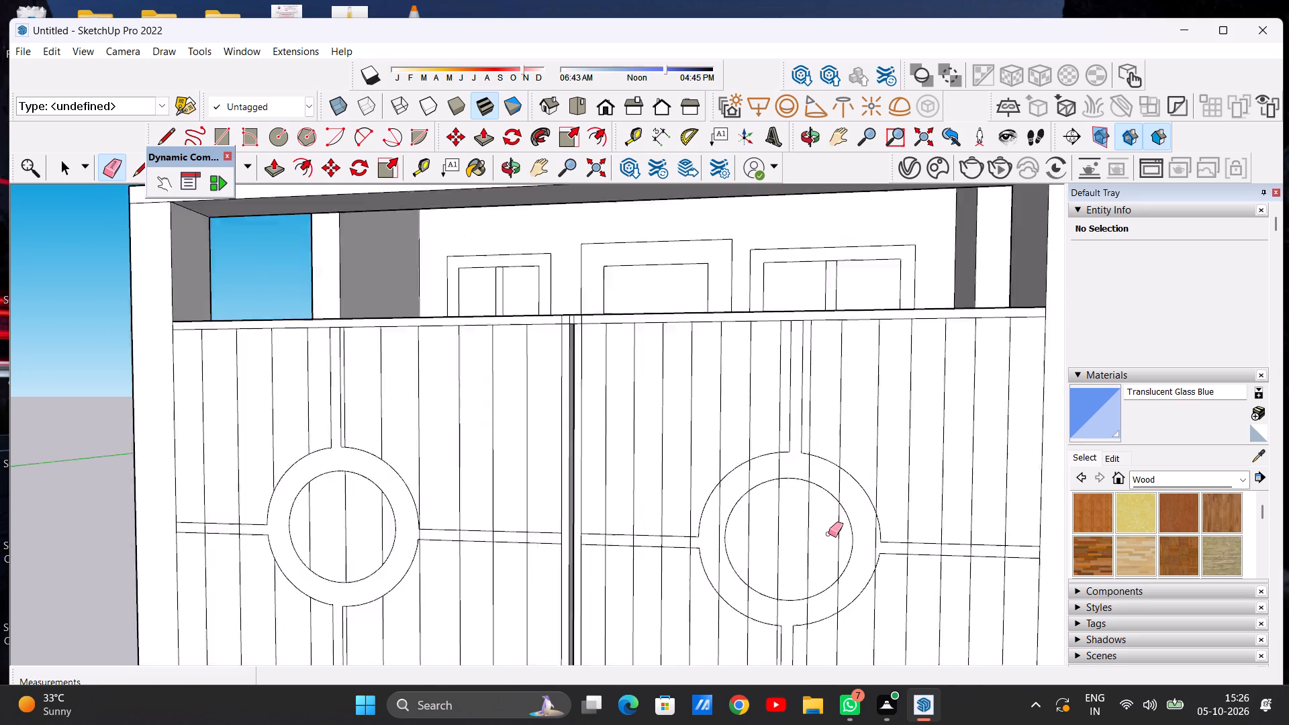
{"action": "scroll", "coordinate": [828, 534], "scroll_direction": "up", "scroll_amount": 2}
{"action": "scroll", "coordinate": [739, 471], "scroll_direction": "up", "scroll_amount": 11}
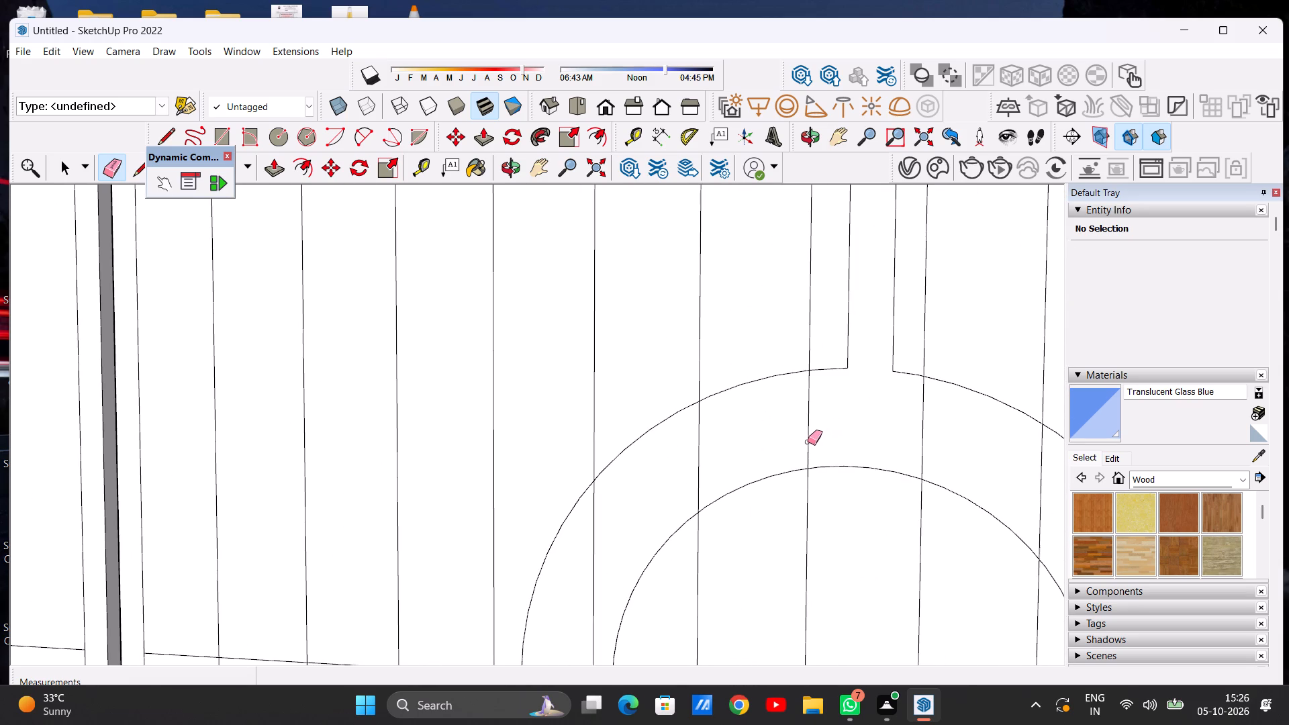
{"action": "left_click", "coordinate": [808, 441]}
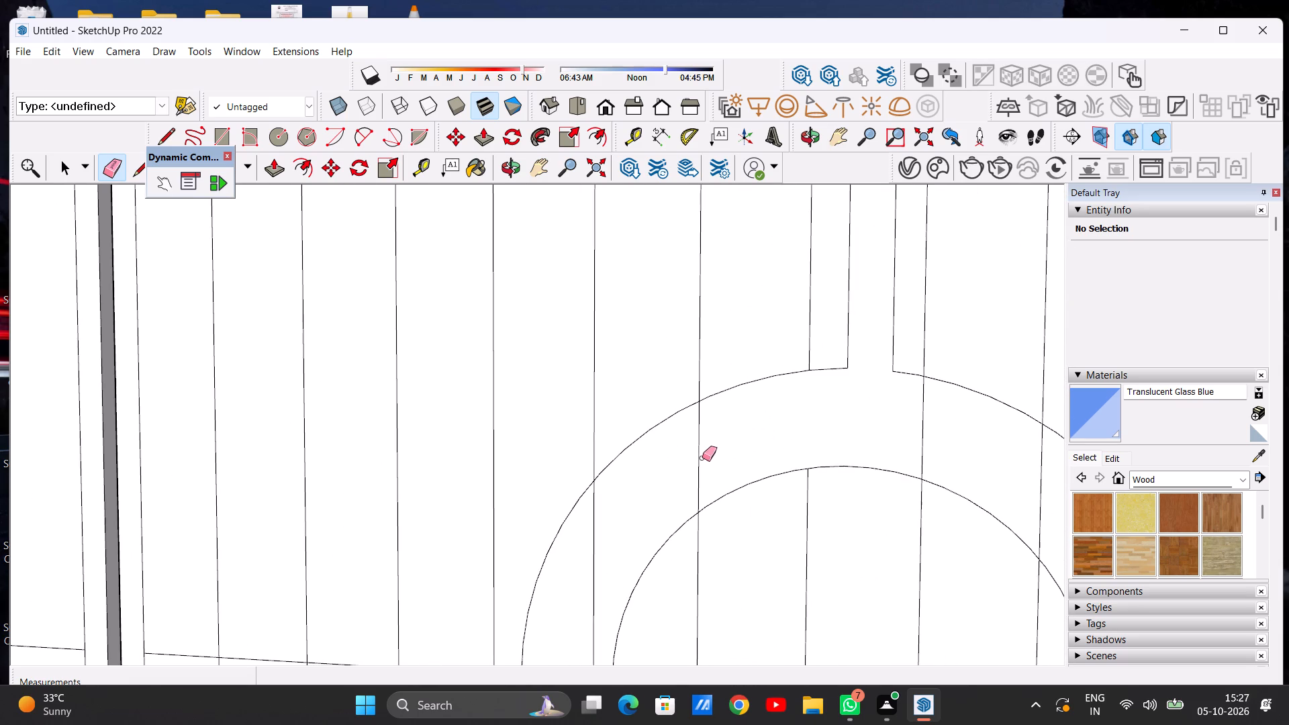
{"action": "left_click", "coordinate": [698, 459]}
{"action": "left_click", "coordinate": [594, 562]}
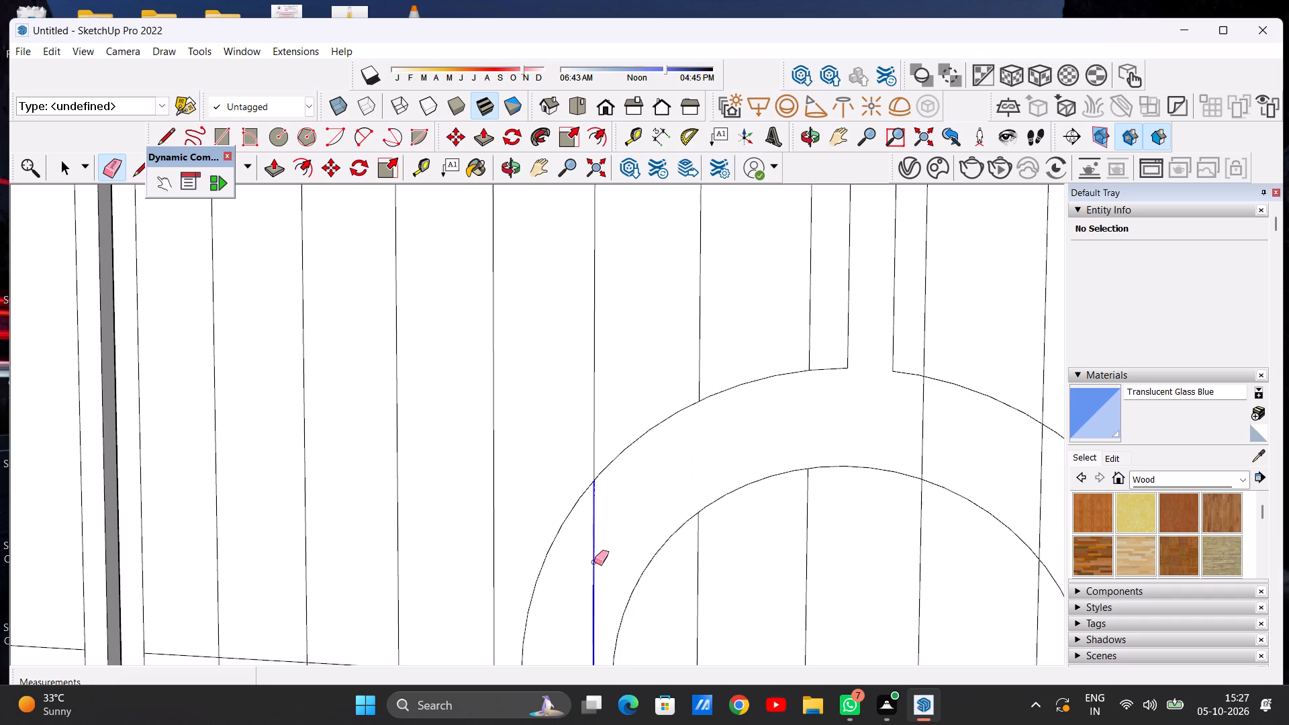
Erase the leftover vertical line segments on the right panel's ring band, beside the strip toward the gate's centre.
{"action": "scroll", "coordinate": [708, 500], "scroll_direction": "down", "scroll_amount": 15}
{"action": "scroll", "coordinate": [698, 583], "scroll_direction": "up", "scroll_amount": 12}
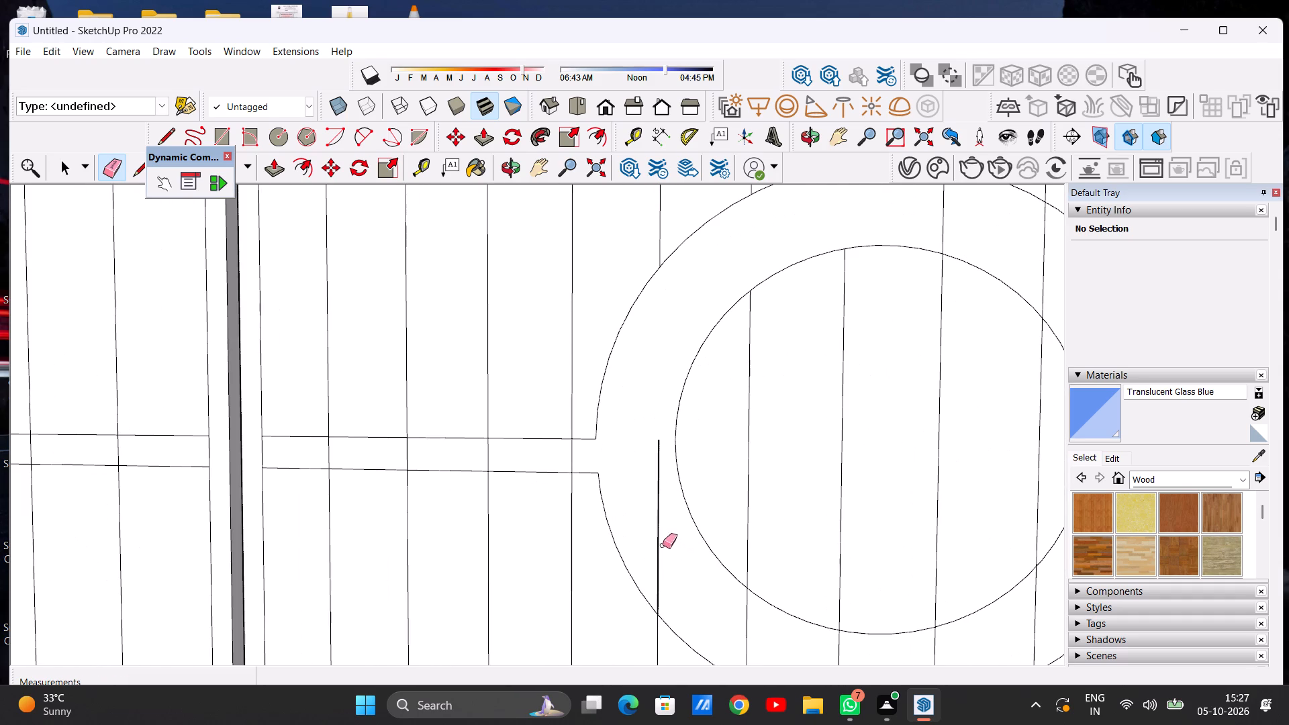
{"action": "left_click", "coordinate": [659, 540]}
{"action": "scroll", "coordinate": [653, 554], "scroll_direction": "down", "scroll_amount": 6}
{"action": "scroll", "coordinate": [658, 500], "scroll_direction": "up", "scroll_amount": 14}
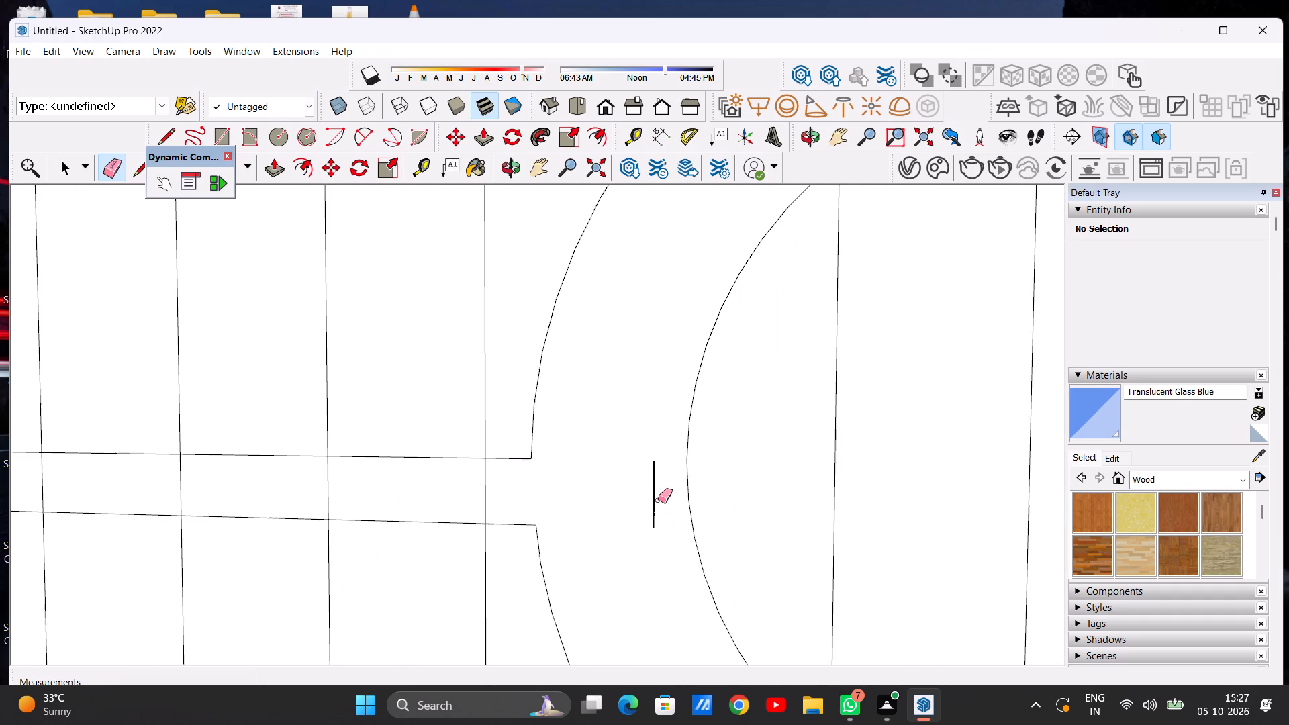
{"action": "left_click", "coordinate": [654, 492]}
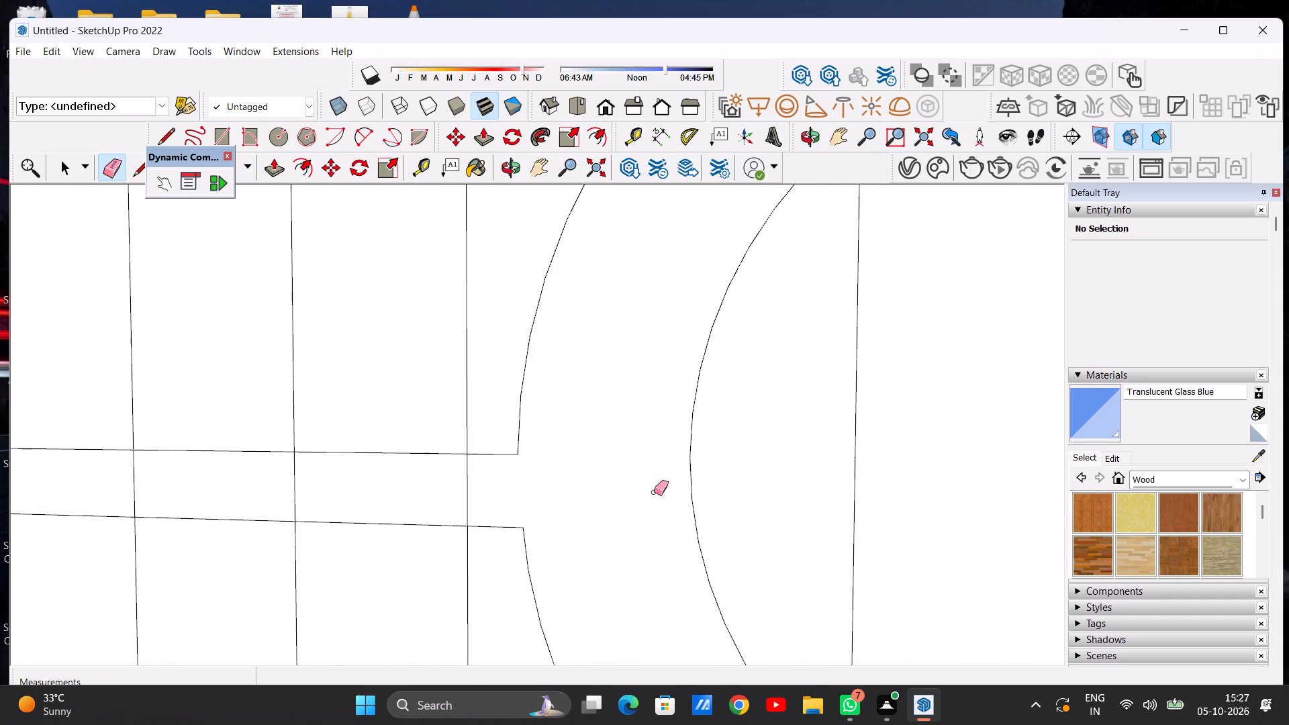
Erase the four vertical line segments crossing the lower part of the right gate panel's ring band.
{"action": "scroll", "coordinate": [654, 487], "scroll_direction": "down", "scroll_amount": 18}
{"action": "scroll", "coordinate": [703, 548], "scroll_direction": "up", "scroll_amount": 17}
{"action": "left_click", "coordinate": [657, 522]}
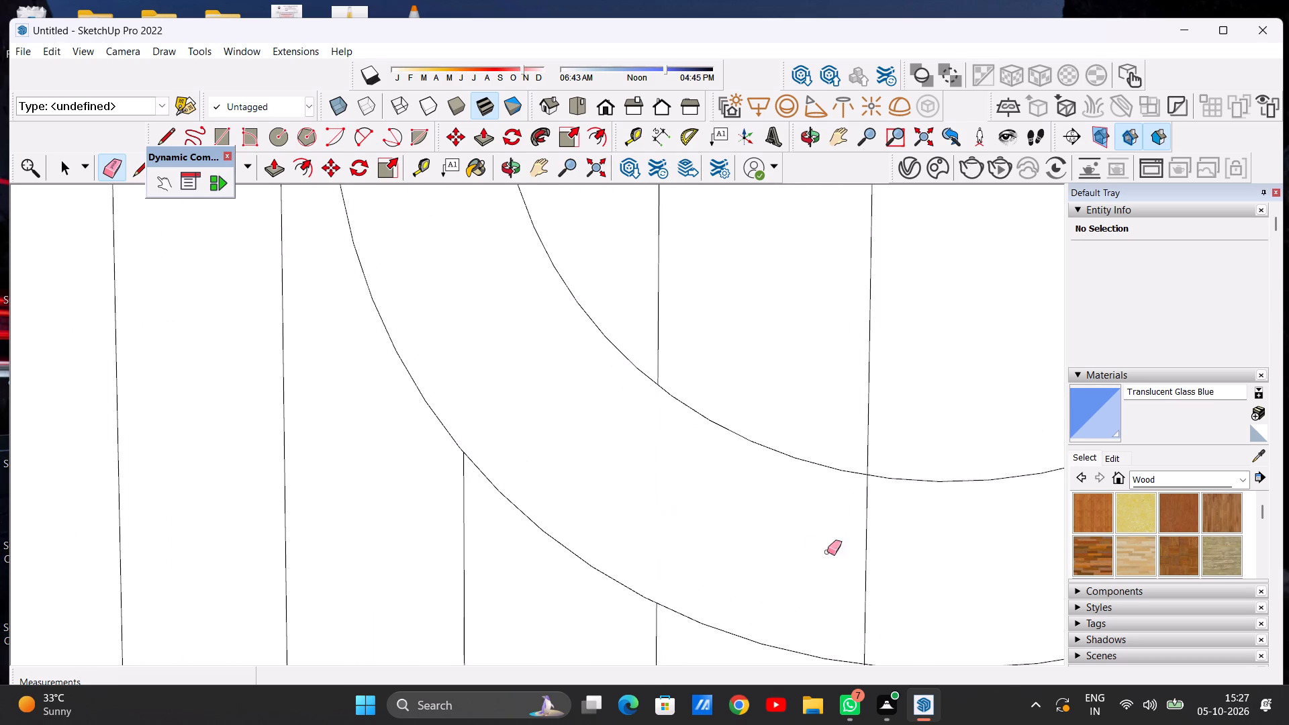
{"action": "left_click", "coordinate": [863, 564]}
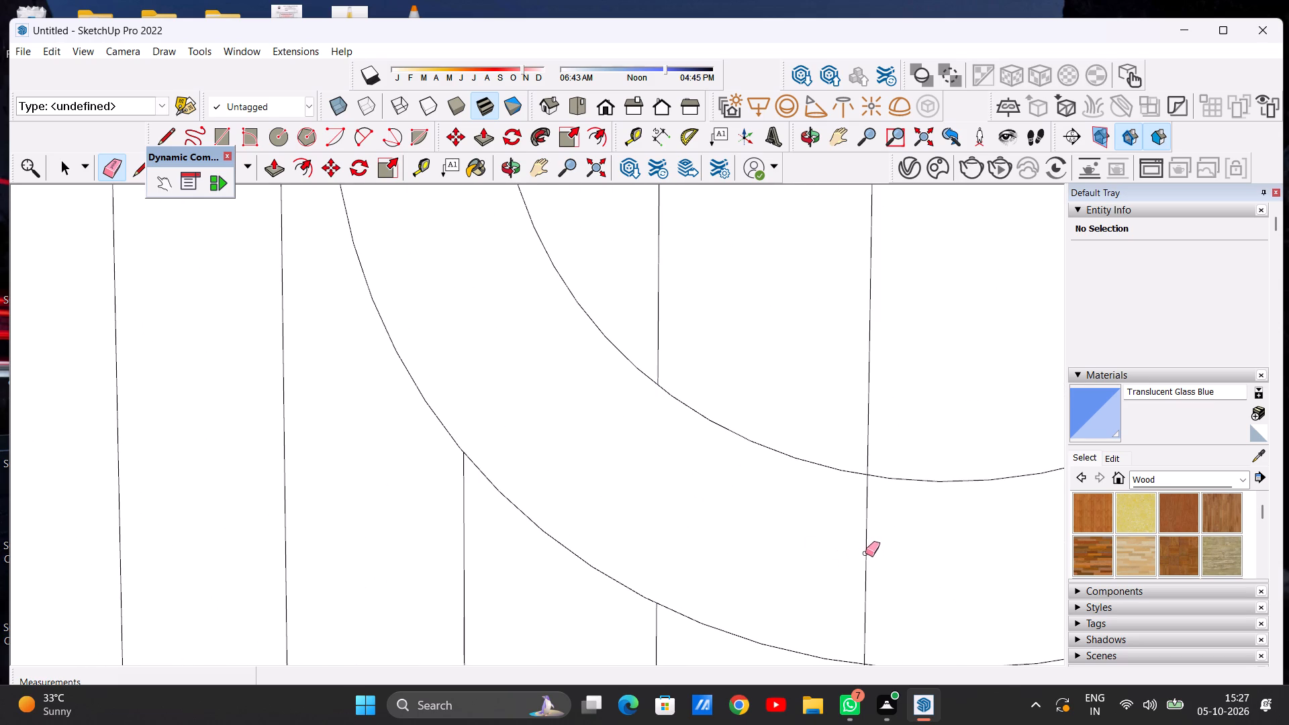
{"action": "left_click", "coordinate": [865, 553]}
{"action": "scroll", "coordinate": [856, 577], "scroll_direction": "down", "scroll_amount": 20}
{"action": "scroll", "coordinate": [914, 539], "scroll_direction": "up", "scroll_amount": 13}
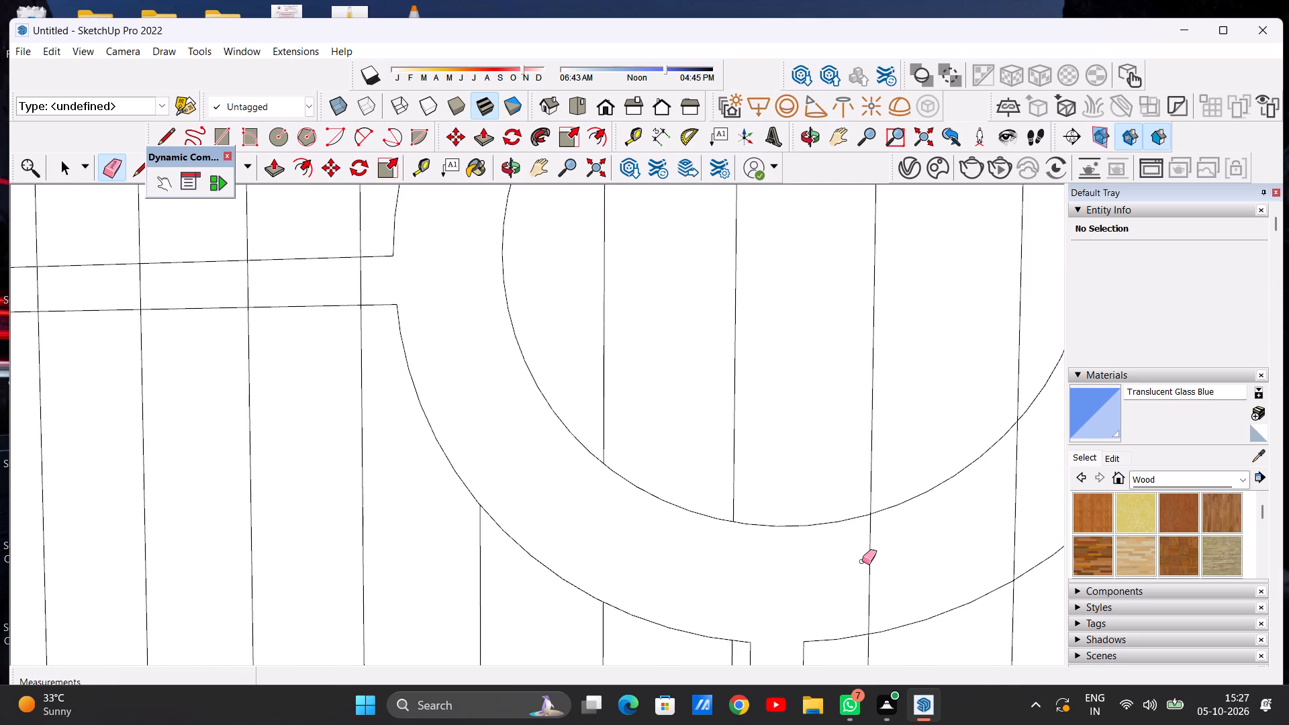
{"action": "left_click", "coordinate": [867, 574]}
{"action": "left_click", "coordinate": [869, 571]}
{"action": "left_click", "coordinate": [1012, 542]}
{"action": "scroll", "coordinate": [859, 553], "scroll_direction": "down", "scroll_amount": 2}
{"action": "scroll", "coordinate": [999, 515], "scroll_direction": "up", "scroll_amount": 11}
{"action": "left_click", "coordinate": [980, 523]}
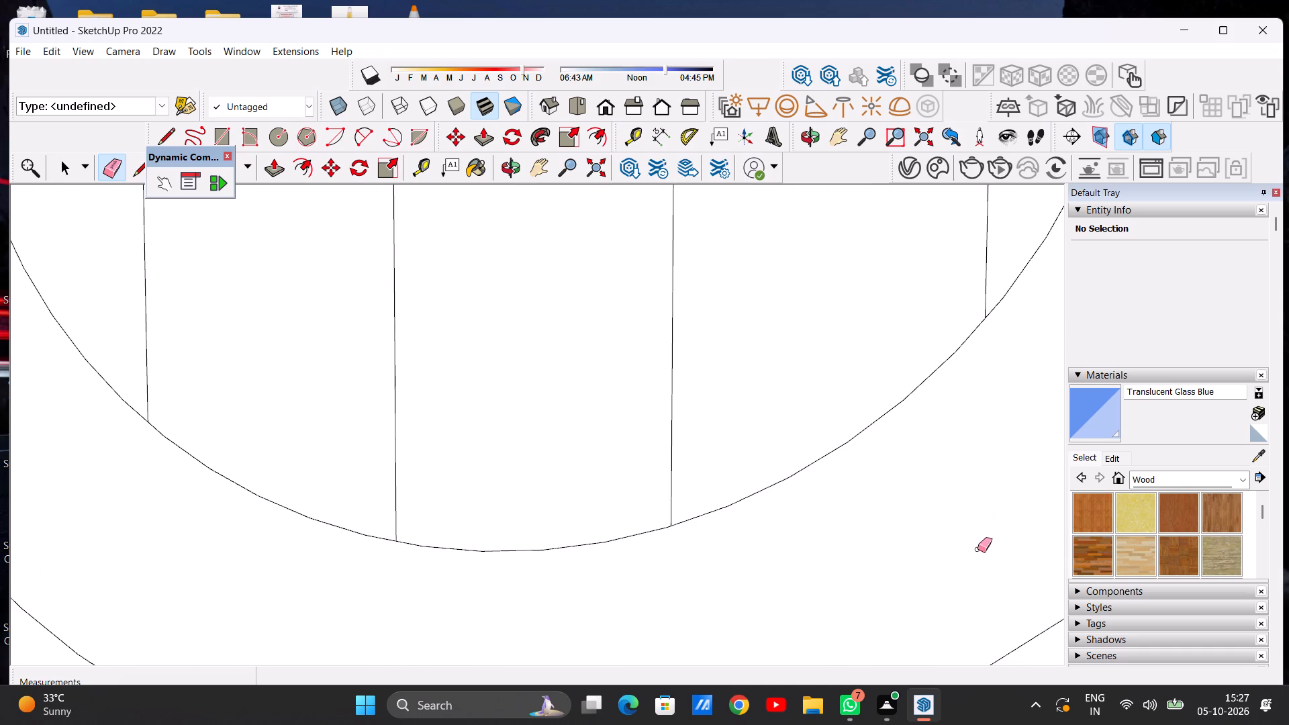
Erase the vertical line segment crossing the right panel's ring band on its outer side, beside the horizontal strip.
{"action": "scroll", "coordinate": [977, 549], "scroll_direction": "down", "scroll_amount": 20}
{"action": "scroll", "coordinate": [977, 549], "scroll_direction": "down", "scroll_amount": 10}
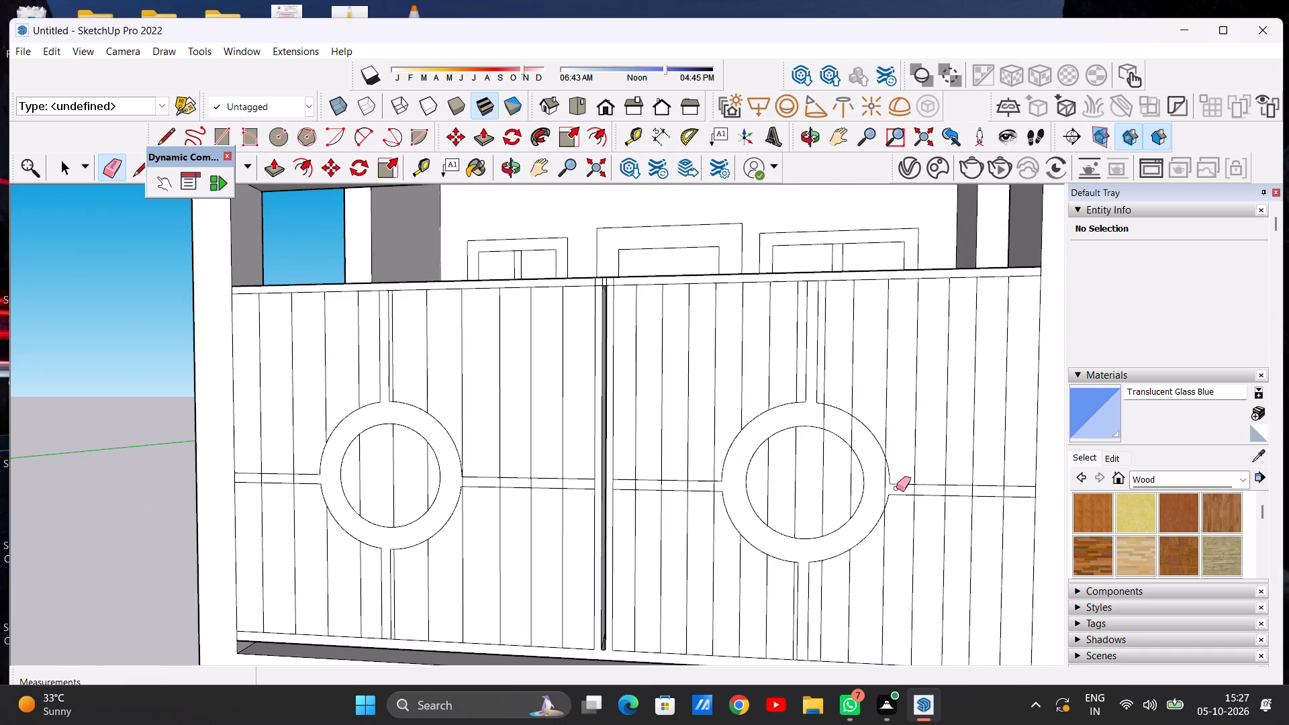
{"action": "scroll", "coordinate": [880, 483], "scroll_direction": "up", "scroll_amount": 7}
{"action": "scroll", "coordinate": [875, 485], "scroll_direction": "up", "scroll_amount": 15}
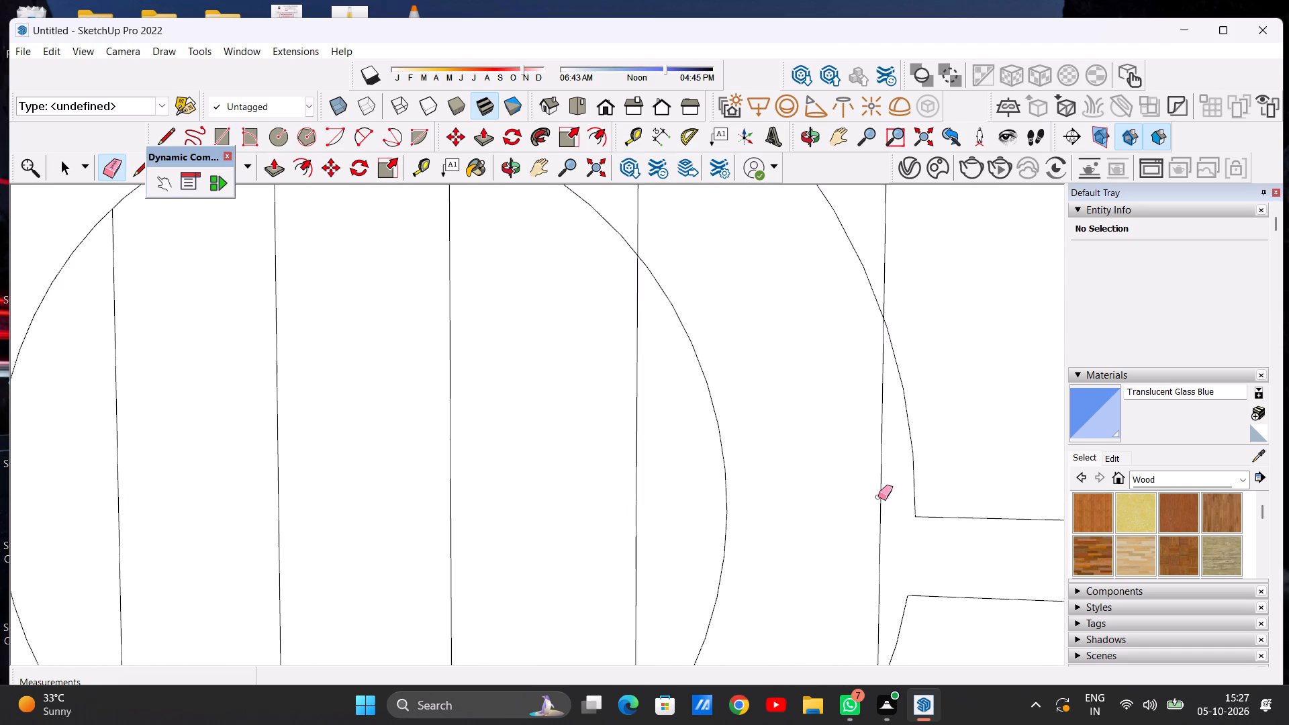
{"action": "left_click", "coordinate": [880, 501]}
{"action": "scroll", "coordinate": [877, 545], "scroll_direction": "down", "scroll_amount": 20}
{"action": "scroll", "coordinate": [877, 545], "scroll_direction": "down", "scroll_amount": 1}
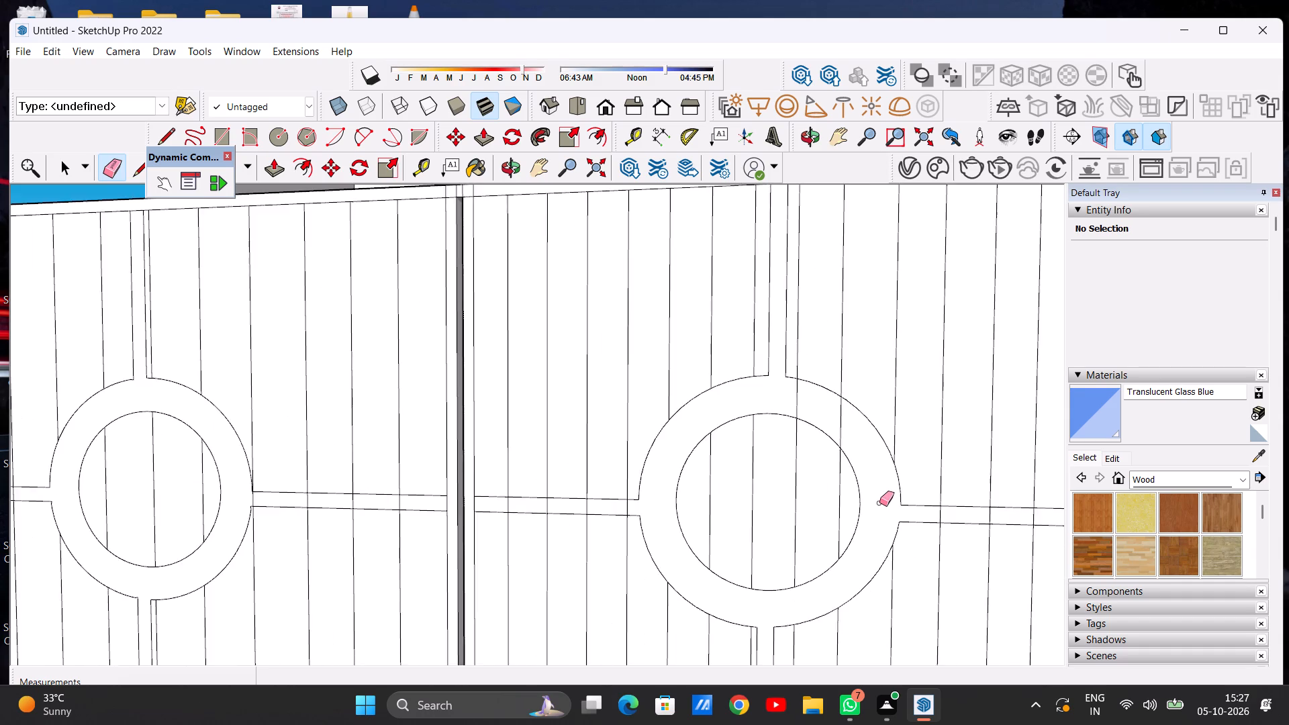
{"action": "scroll", "coordinate": [879, 503], "scroll_direction": "down", "scroll_amount": 4}
{"action": "key", "text": "space"}
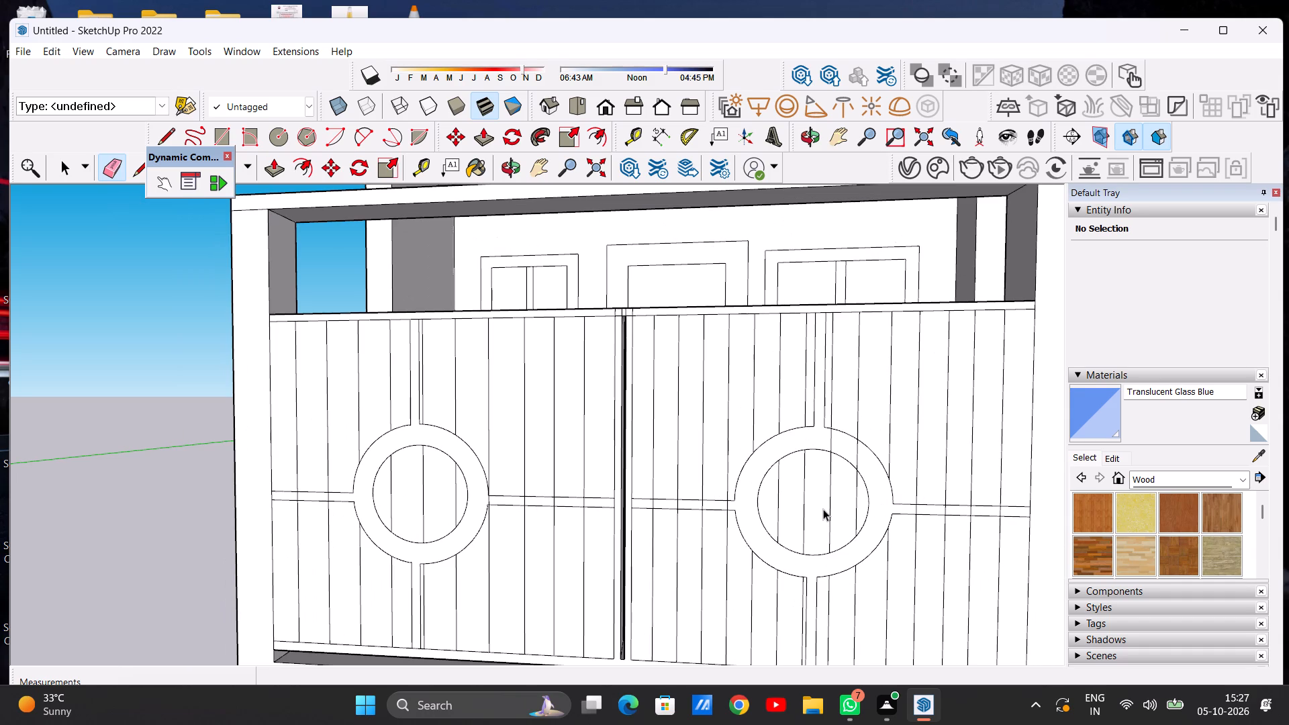
Examine both gate panels' line pattern up close and within the whole house front.
{"action": "scroll", "coordinate": [806, 501], "scroll_direction": "down", "scroll_amount": 19}
{"action": "middle_click_drag", "start_coordinate": [771, 490], "coordinate": [800, 488]}
{"action": "middle_click_drag", "start_coordinate": [835, 479], "coordinate": [811, 476]}
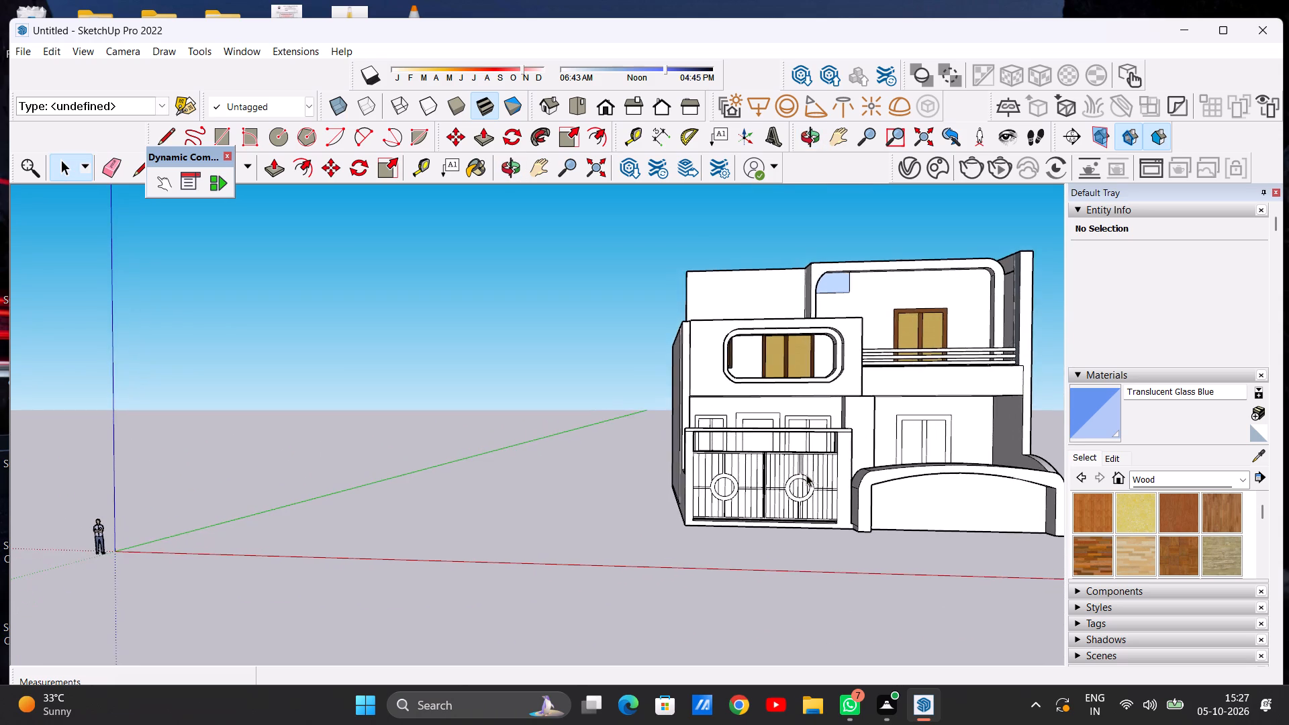
{"action": "scroll", "coordinate": [798, 472], "scroll_direction": "up", "scroll_amount": 18}
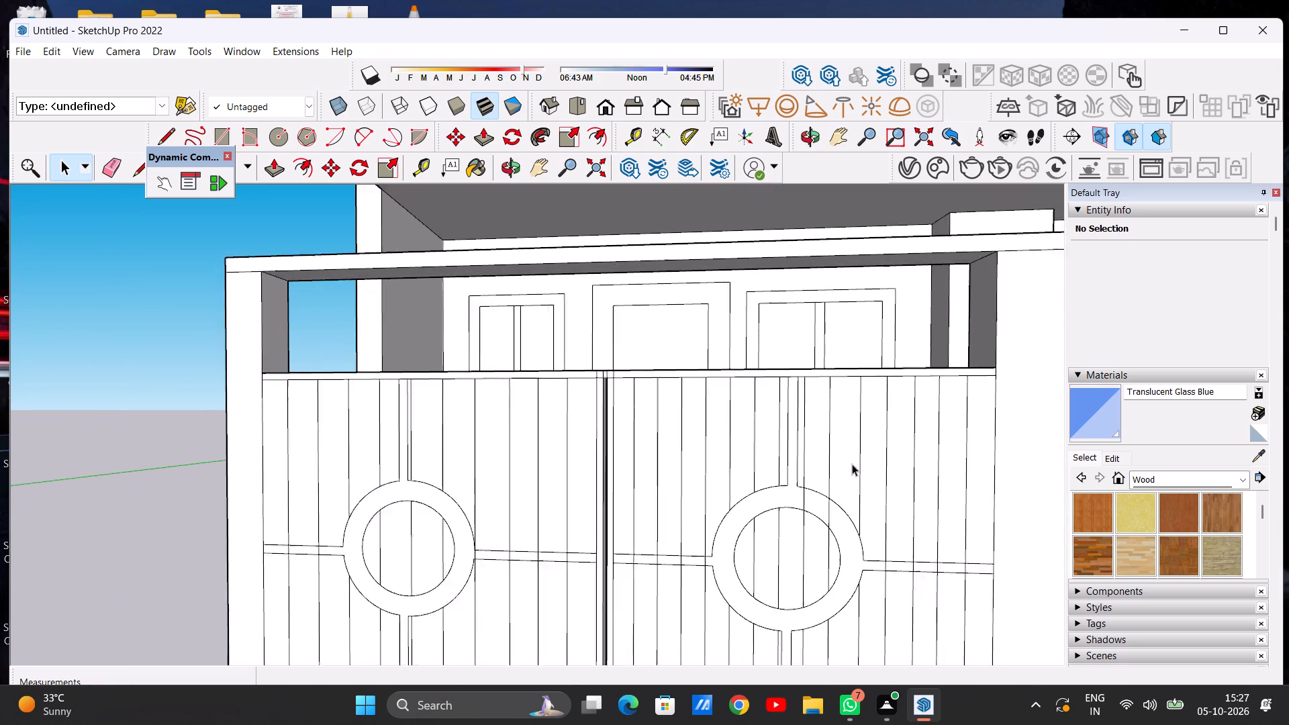
{"action": "scroll", "coordinate": [852, 464], "scroll_direction": "up", "scroll_amount": 1}
{"action": "scroll", "coordinate": [842, 471], "scroll_direction": "down", "scroll_amount": 10}
{"action": "scroll", "coordinate": [959, 452], "scroll_direction": "down", "scroll_amount": 6}
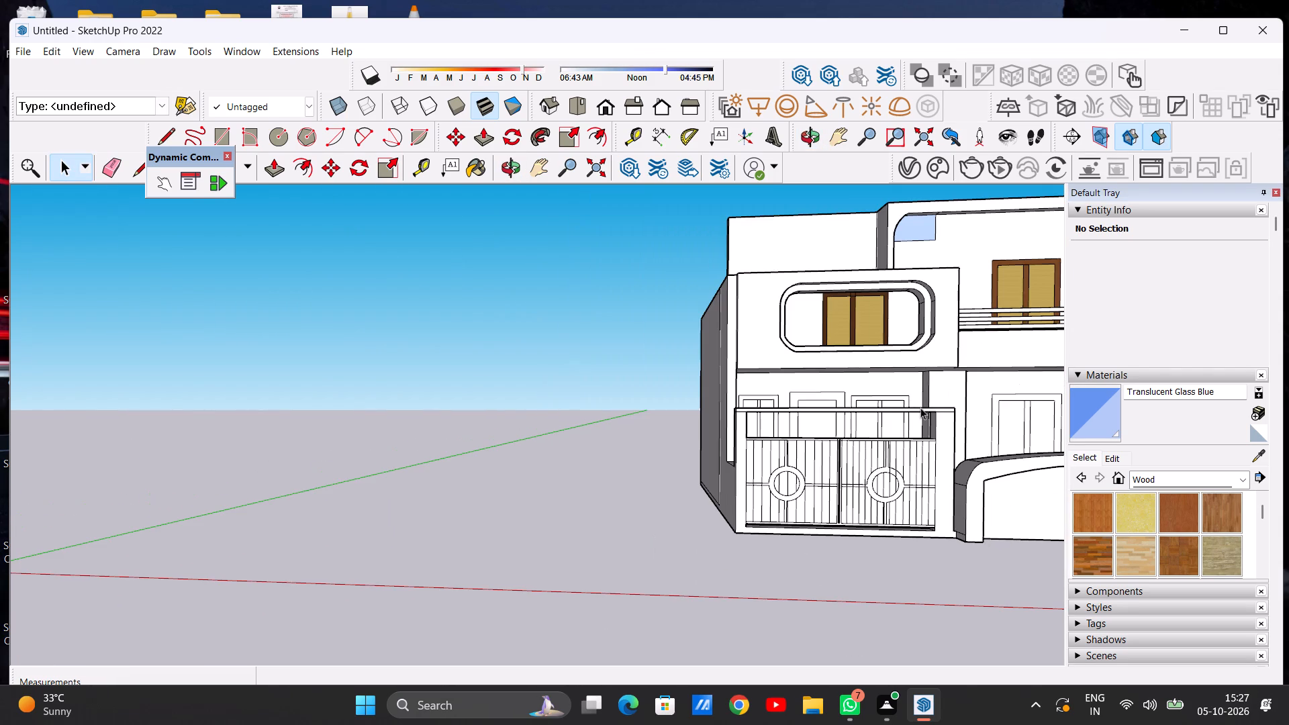
{"action": "scroll", "coordinate": [922, 401], "scroll_direction": "up", "scroll_amount": 13}
{"action": "scroll", "coordinate": [873, 469], "scroll_direction": "down", "scroll_amount": 3}
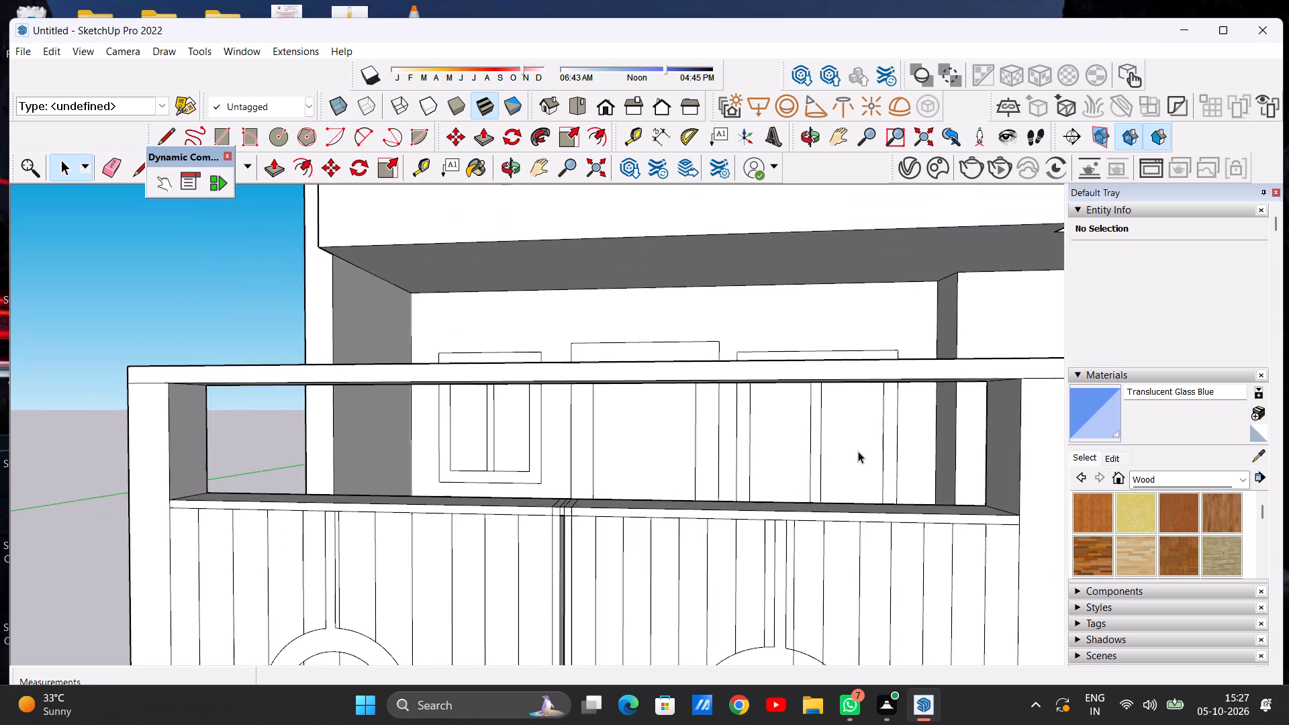
{"action": "scroll", "coordinate": [847, 426], "scroll_direction": "down", "scroll_amount": 4}
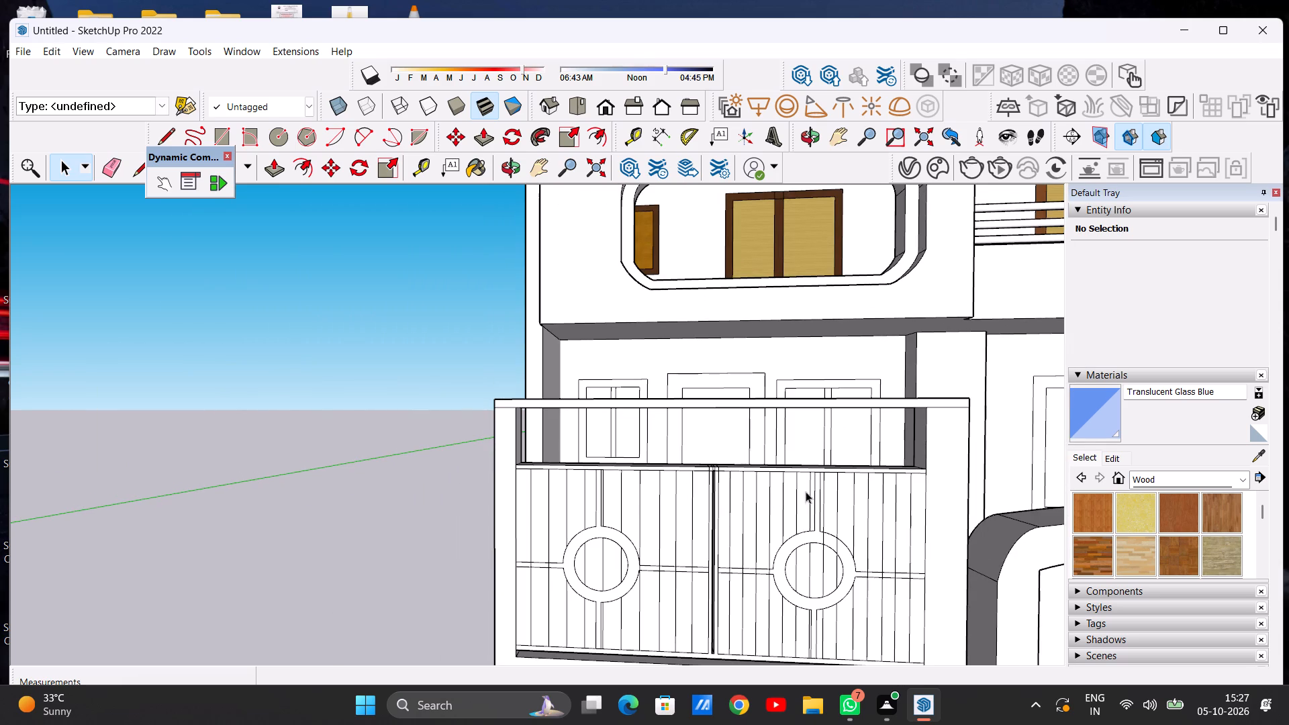
{"action": "scroll", "coordinate": [771, 496], "scroll_direction": "down", "scroll_amount": 8}
{"action": "scroll", "coordinate": [782, 485], "scroll_direction": "up", "scroll_amount": 6}
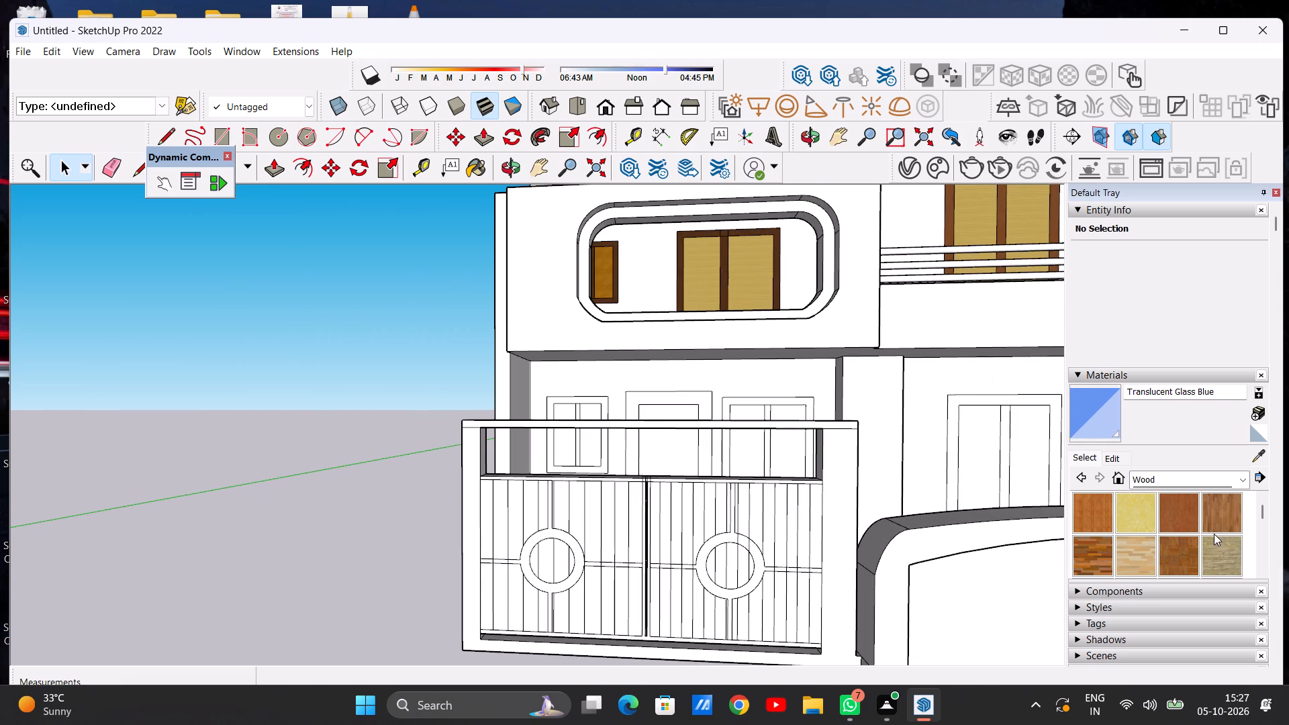
Paint the three outermost slats above the right gate panel's horizontal strip with Wood Veneer 01.
{"action": "scroll", "coordinate": [1181, 535], "scroll_direction": "down", "scroll_amount": 1}
{"action": "left_click", "coordinate": [1174, 518]}
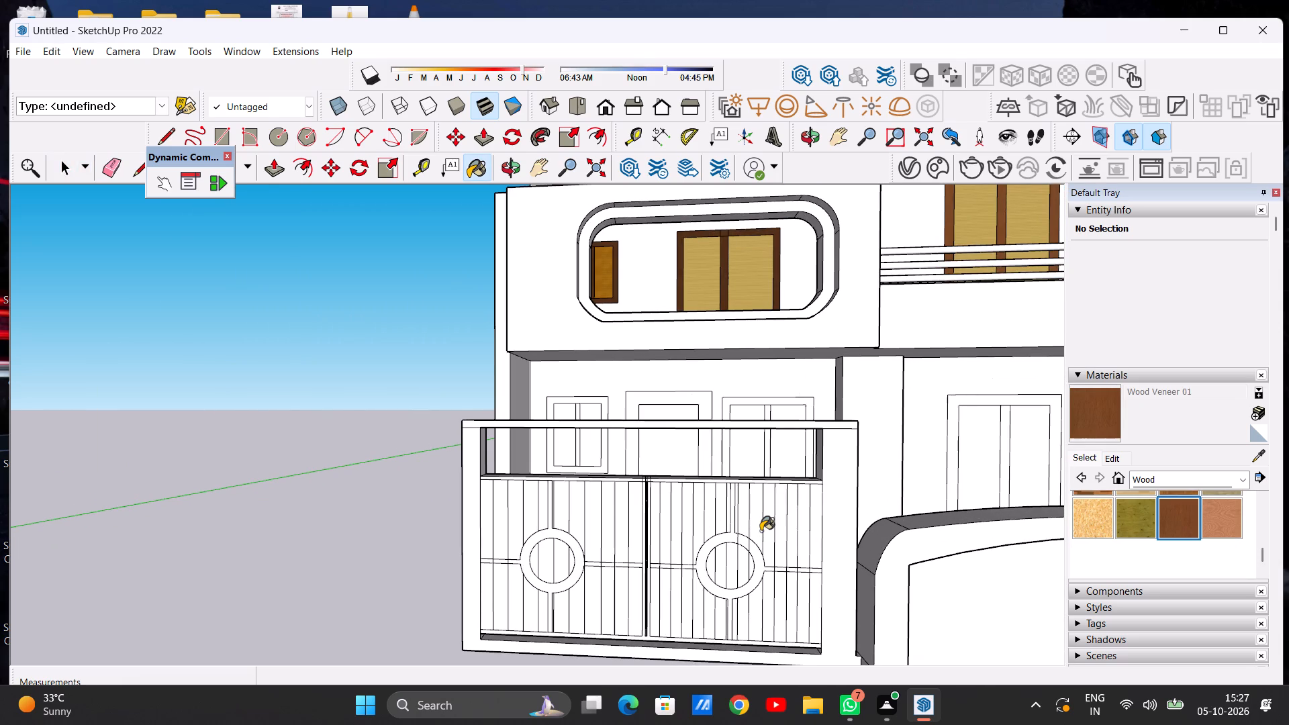
{"action": "scroll", "coordinate": [761, 531], "scroll_direction": "up", "scroll_amount": 6}
{"action": "scroll", "coordinate": [873, 534], "scroll_direction": "up", "scroll_amount": 5}
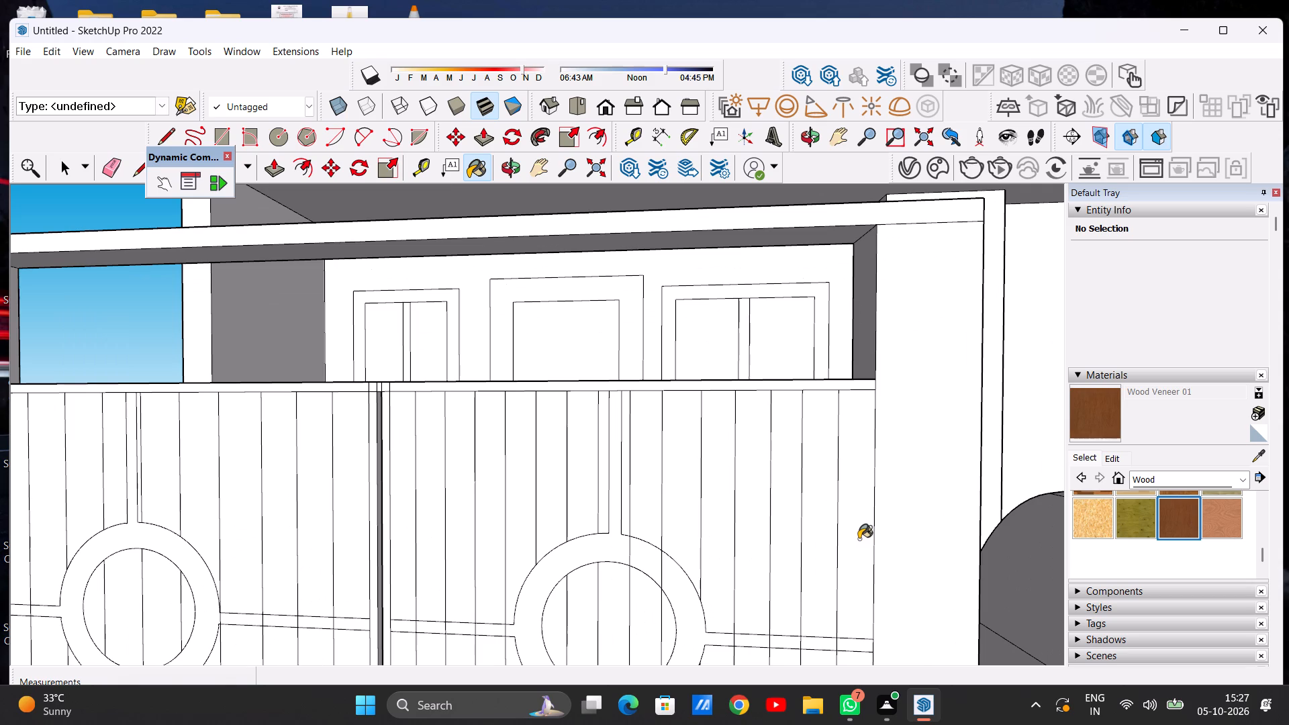
{"action": "left_click", "coordinate": [859, 539]}
{"action": "left_click", "coordinate": [815, 546]}
{"action": "left_click", "coordinate": [788, 547]}
{"action": "scroll", "coordinate": [809, 538], "scroll_direction": "down", "scroll_amount": 9}
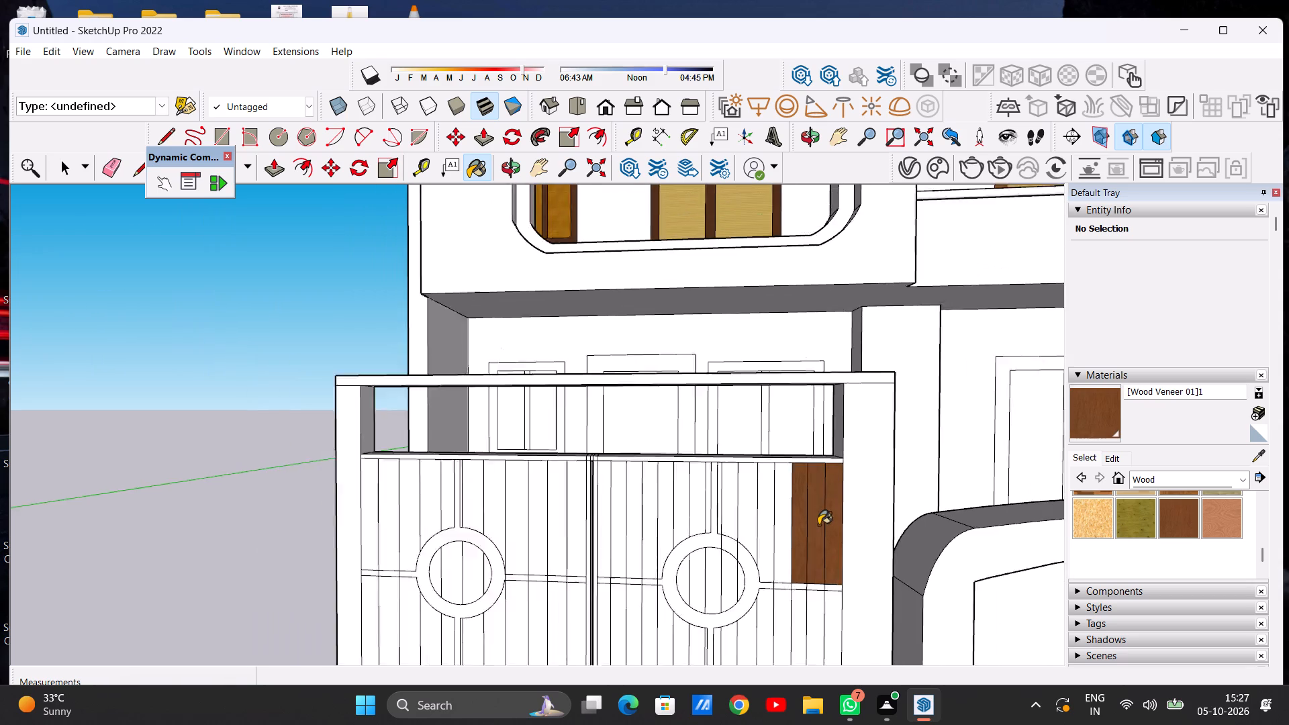
{"action": "scroll", "coordinate": [818, 525], "scroll_direction": "down", "scroll_amount": 3}
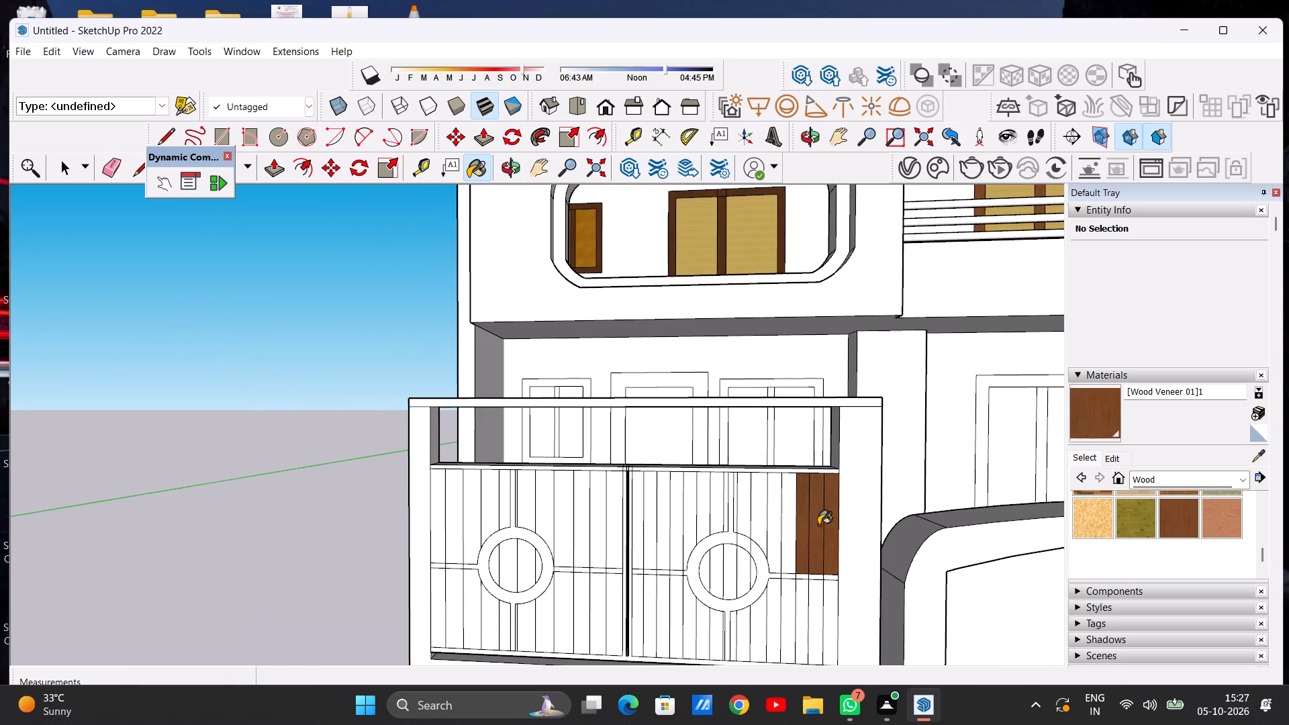
{"action": "scroll", "coordinate": [804, 616], "scroll_direction": "up", "scroll_amount": 7}
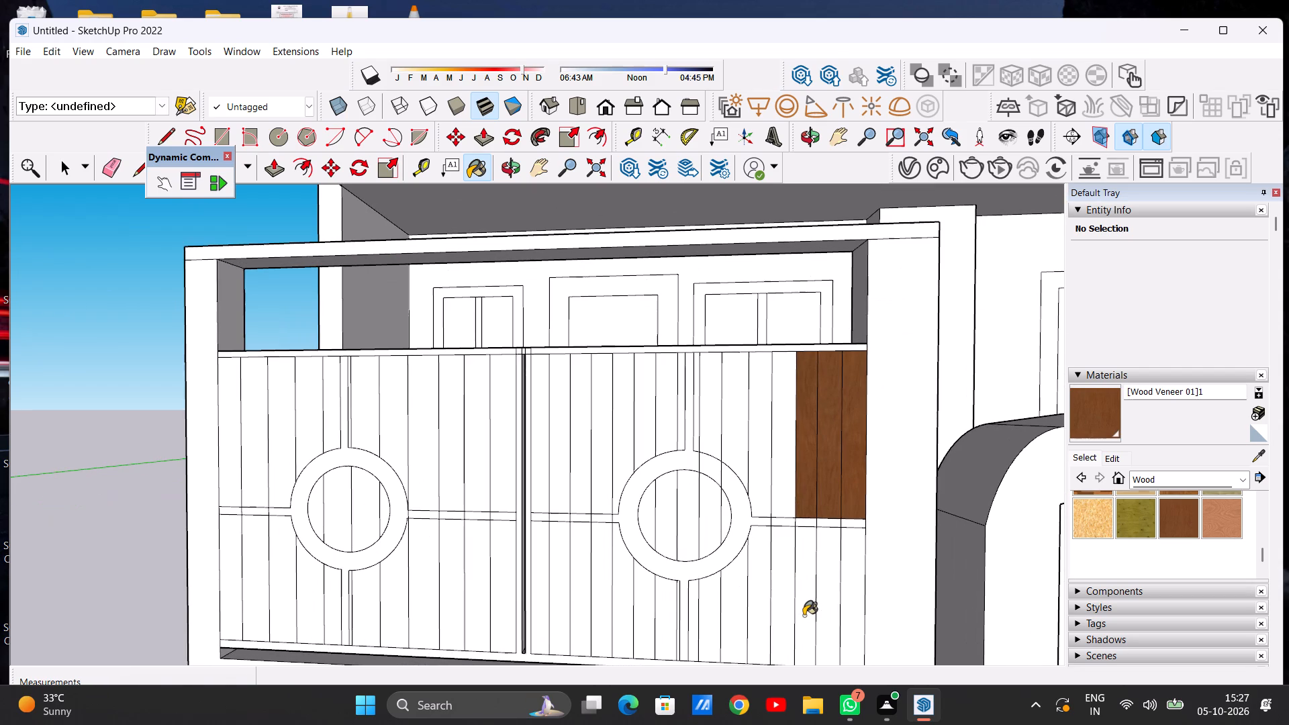
{"action": "key", "text": "space"}
{"action": "key", "text": "space"}
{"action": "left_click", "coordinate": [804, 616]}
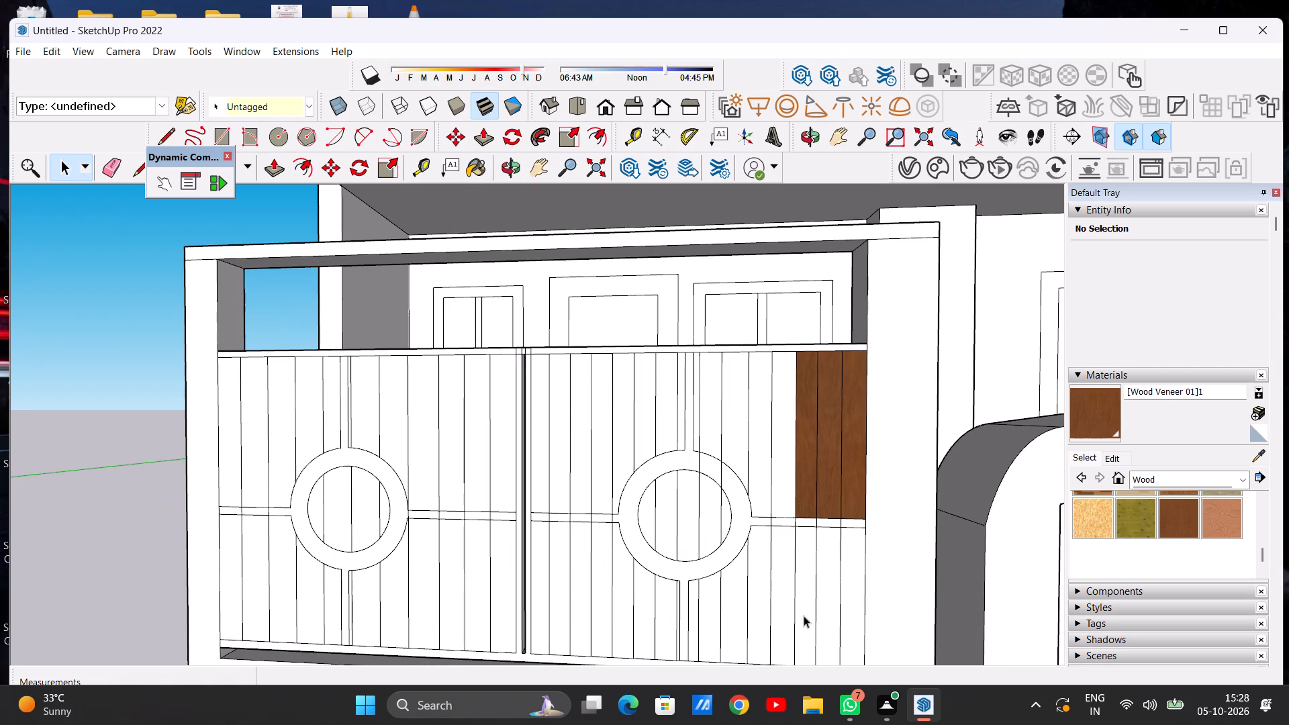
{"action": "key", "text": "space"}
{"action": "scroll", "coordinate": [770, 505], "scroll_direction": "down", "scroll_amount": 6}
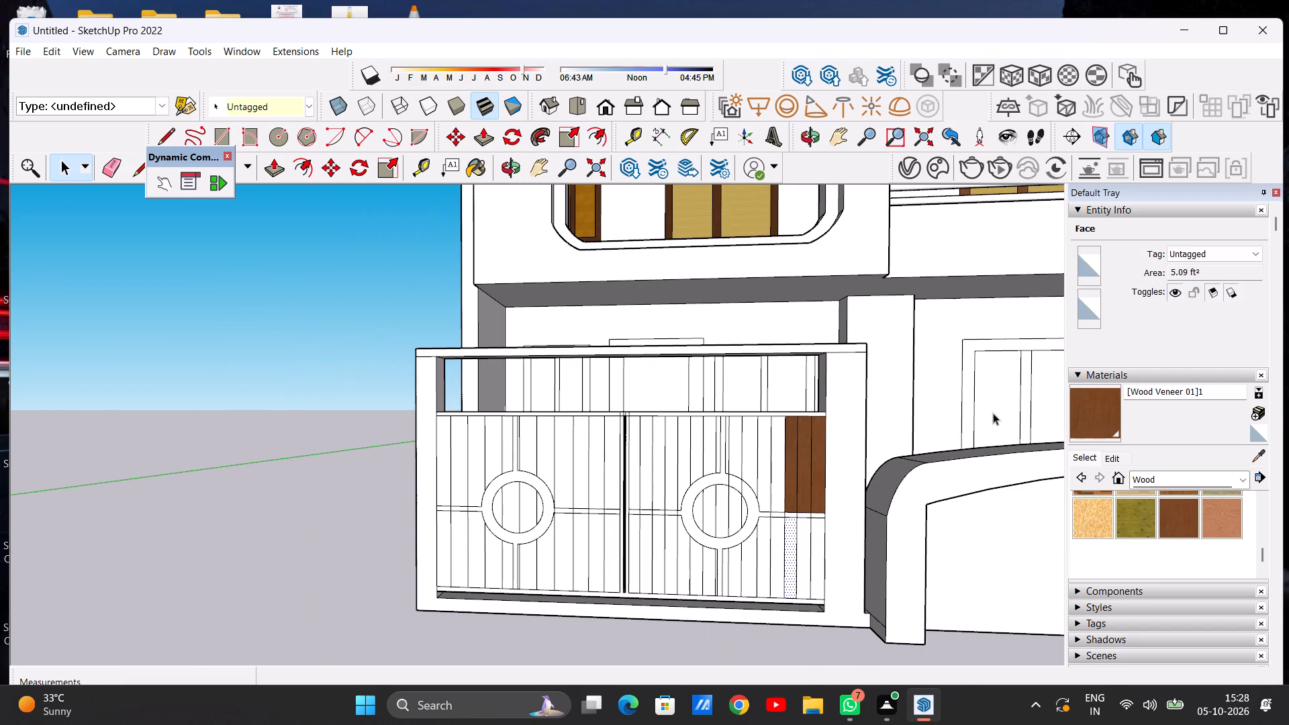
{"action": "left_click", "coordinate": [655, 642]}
Erase the four vertical line segments crossing the right gate panel's horizontal strip on the outer side of its ring.
{"action": "middle_click_drag", "start_coordinate": [675, 504], "coordinate": [708, 518]}
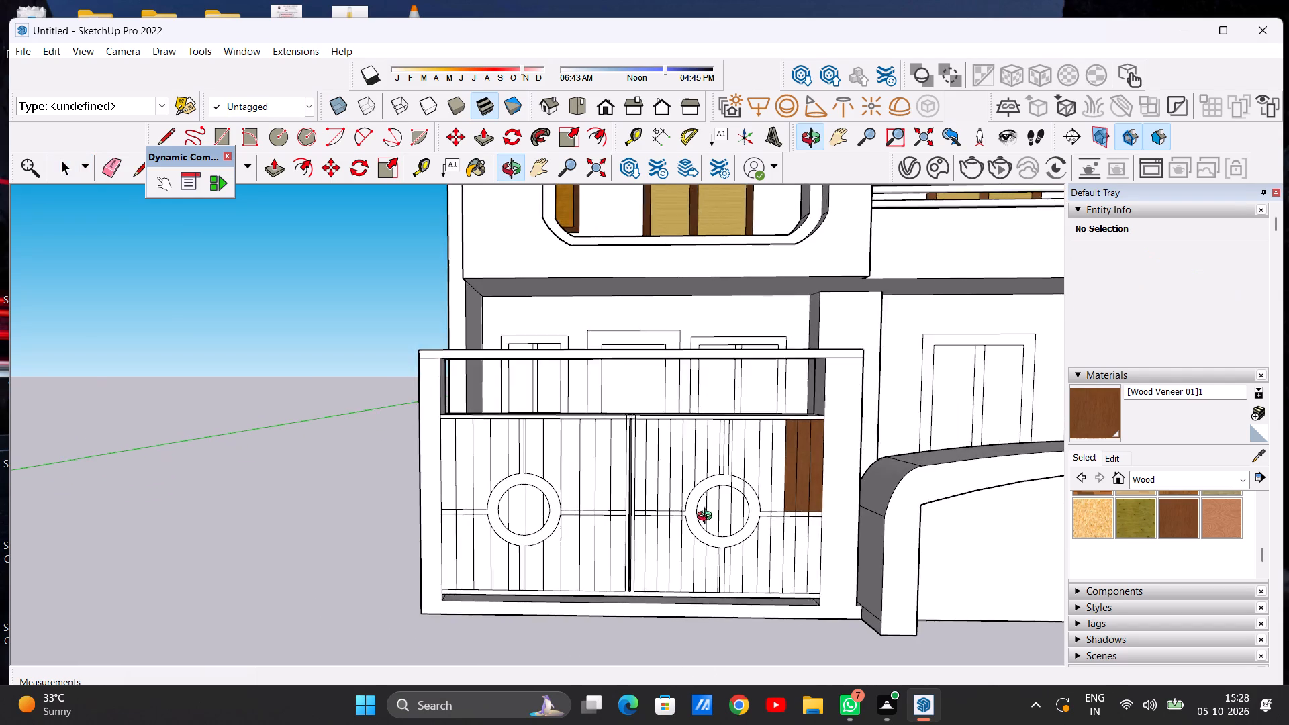
{"action": "middle_click_drag", "start_coordinate": [708, 518], "coordinate": [691, 496]}
{"action": "scroll", "coordinate": [789, 498], "scroll_direction": "up", "scroll_amount": 12}
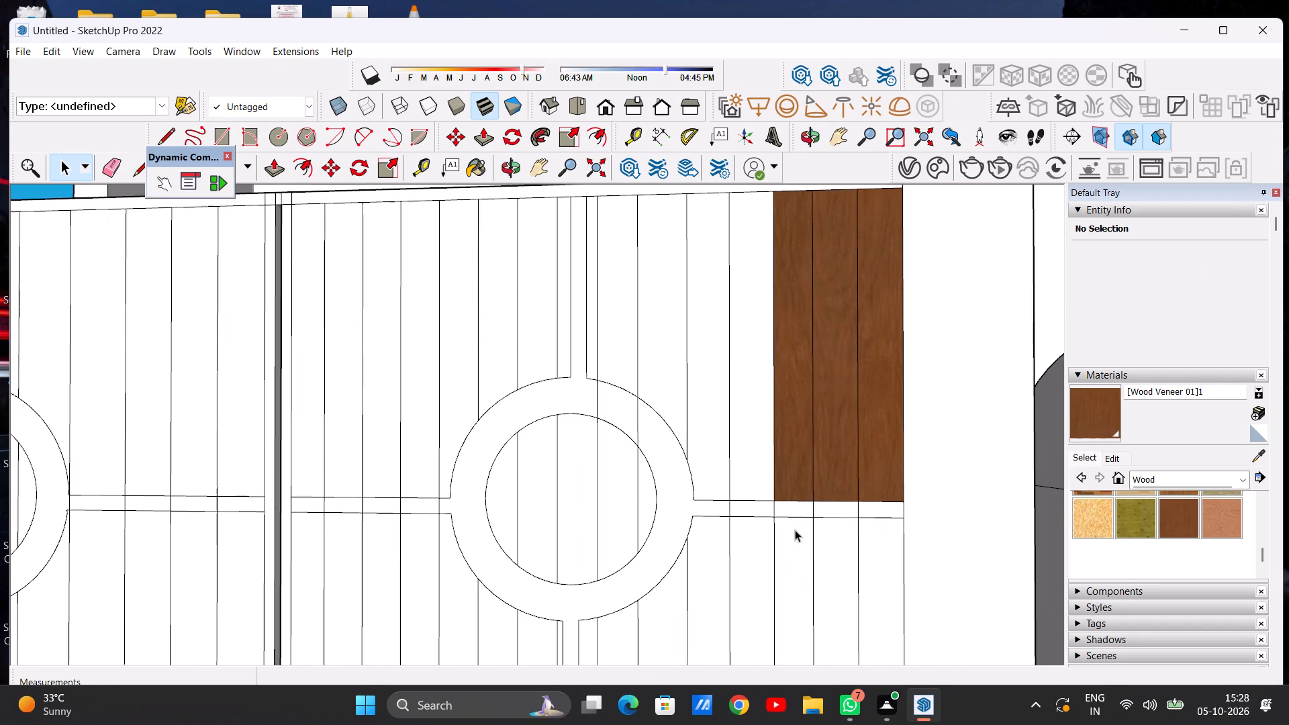
{"action": "key", "text": "e"}
{"action": "scroll", "coordinate": [685, 500], "scroll_direction": "up", "scroll_amount": 9}
{"action": "left_click_drag", "start_coordinate": [755, 512], "coordinate": [757, 512]}
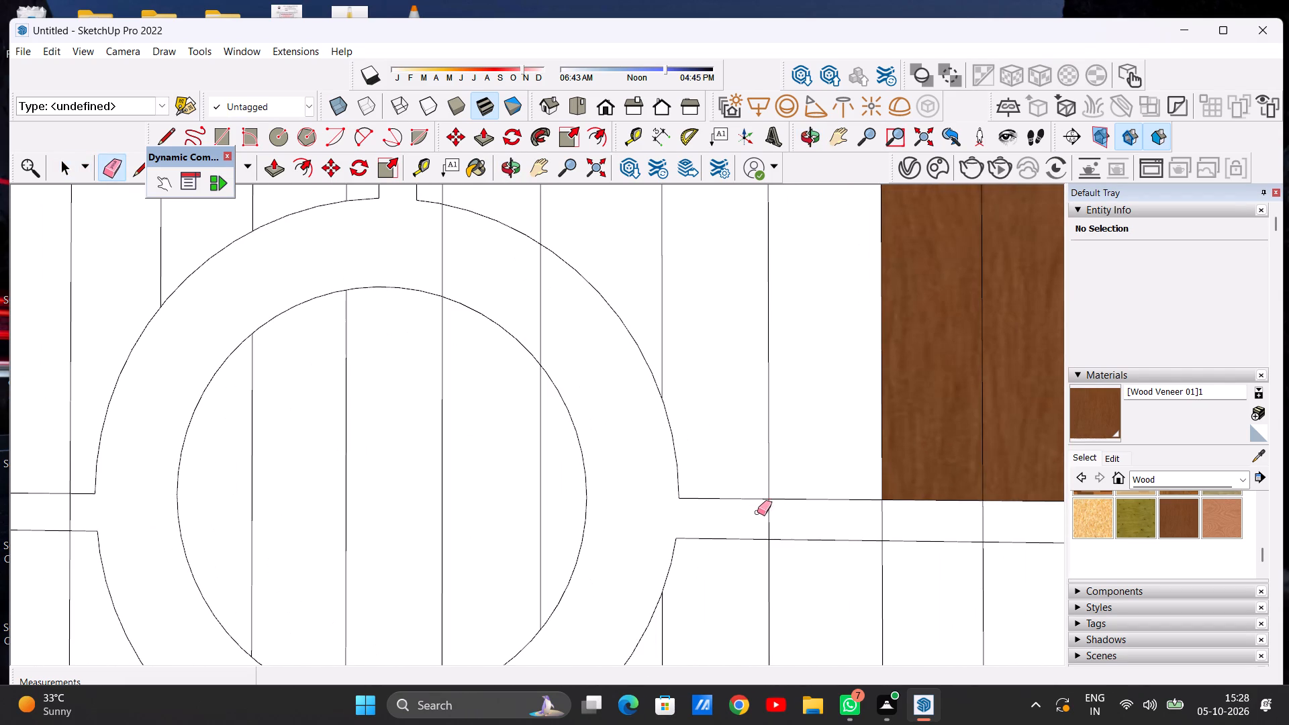
{"action": "left_click_drag", "start_coordinate": [757, 512], "coordinate": [898, 519]}
{"action": "scroll", "coordinate": [738, 517], "scroll_direction": "down", "scroll_amount": 10}
{"action": "scroll", "coordinate": [845, 515], "scroll_direction": "up", "scroll_amount": 7}
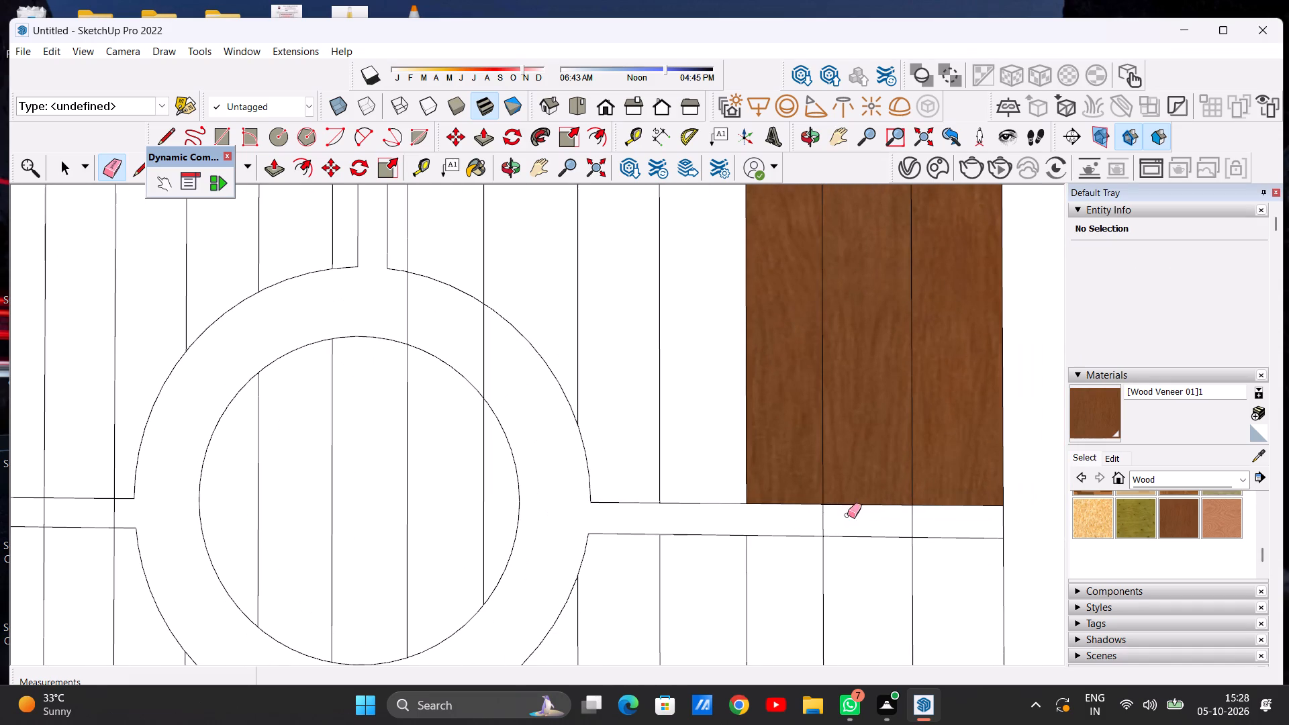
{"action": "left_click_drag", "start_coordinate": [812, 514], "coordinate": [919, 520]}
{"action": "left_click_drag", "start_coordinate": [801, 515], "coordinate": [831, 519]}
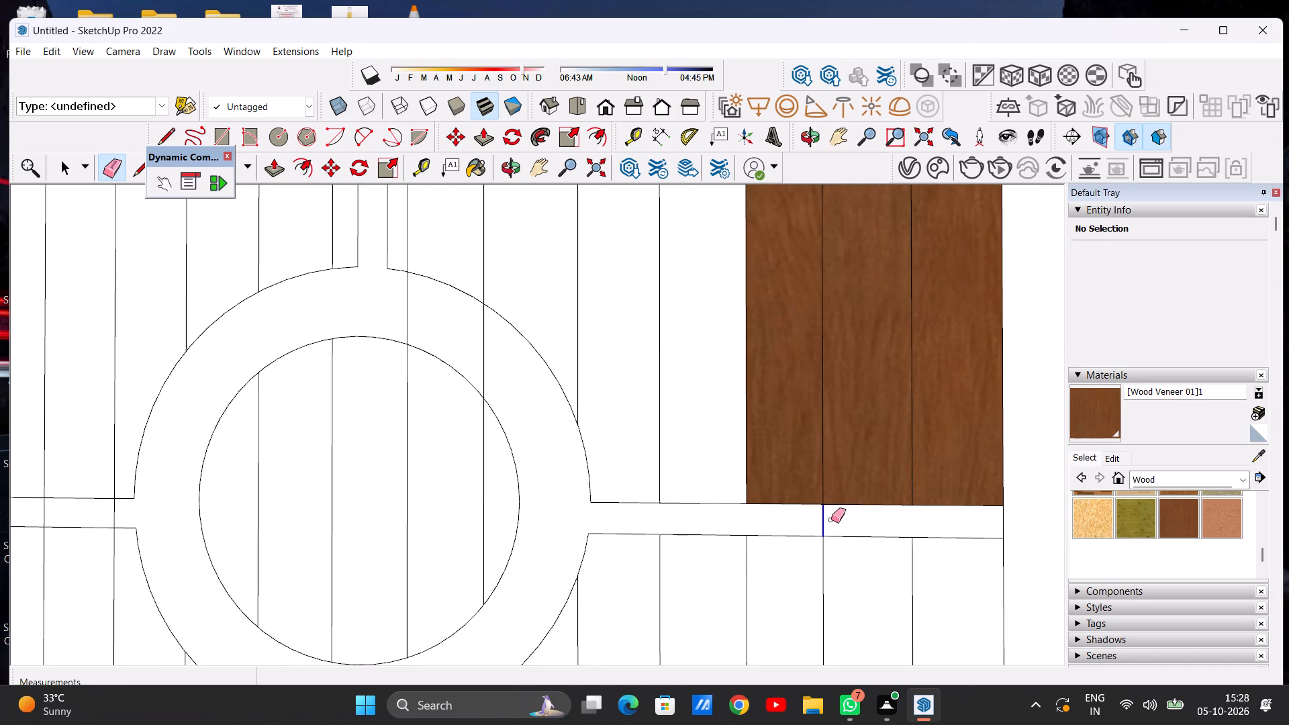
Erase the four vertical line segments crossing the right panel's horizontal strip between the gate's centre gap and the ring.
{"action": "scroll", "coordinate": [880, 530], "scroll_direction": "down", "scroll_amount": 19}
{"action": "scroll", "coordinate": [718, 495], "scroll_direction": "up", "scroll_amount": 18}
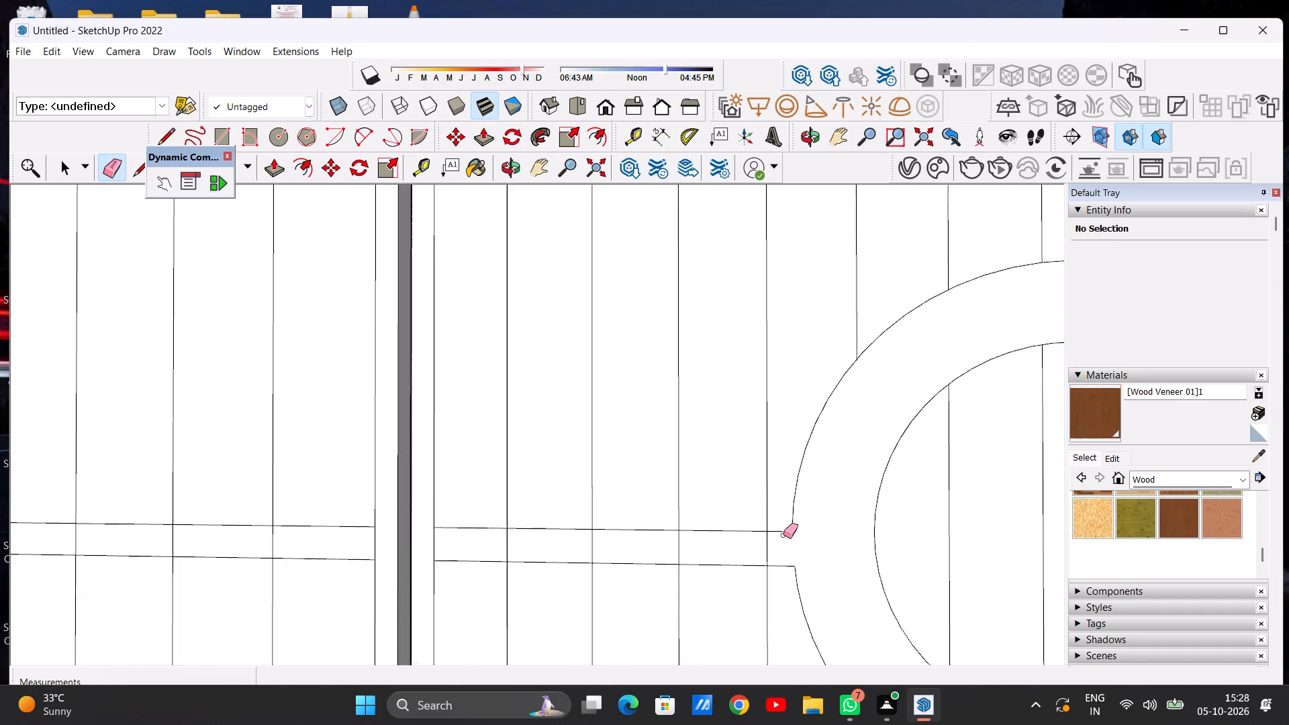
{"action": "scroll", "coordinate": [783, 535], "scroll_direction": "up", "scroll_amount": 2}
{"action": "left_click_drag", "start_coordinate": [650, 547], "coordinate": [764, 552]}
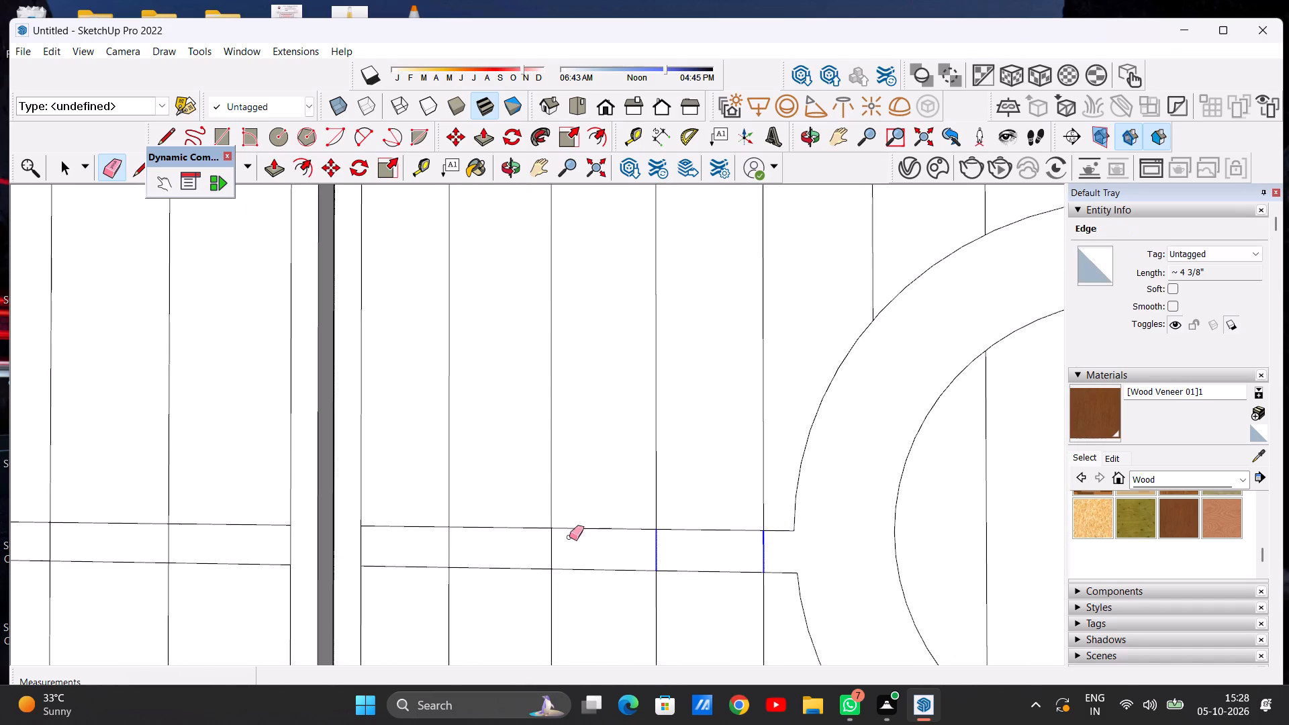
{"action": "left_click_drag", "start_coordinate": [535, 538], "coordinate": [567, 547]}
{"action": "scroll", "coordinate": [654, 544], "scroll_direction": "down", "scroll_amount": 5}
{"action": "scroll", "coordinate": [533, 540], "scroll_direction": "up", "scroll_amount": 6}
{"action": "left_click_drag", "start_coordinate": [505, 539], "coordinate": [520, 544]}
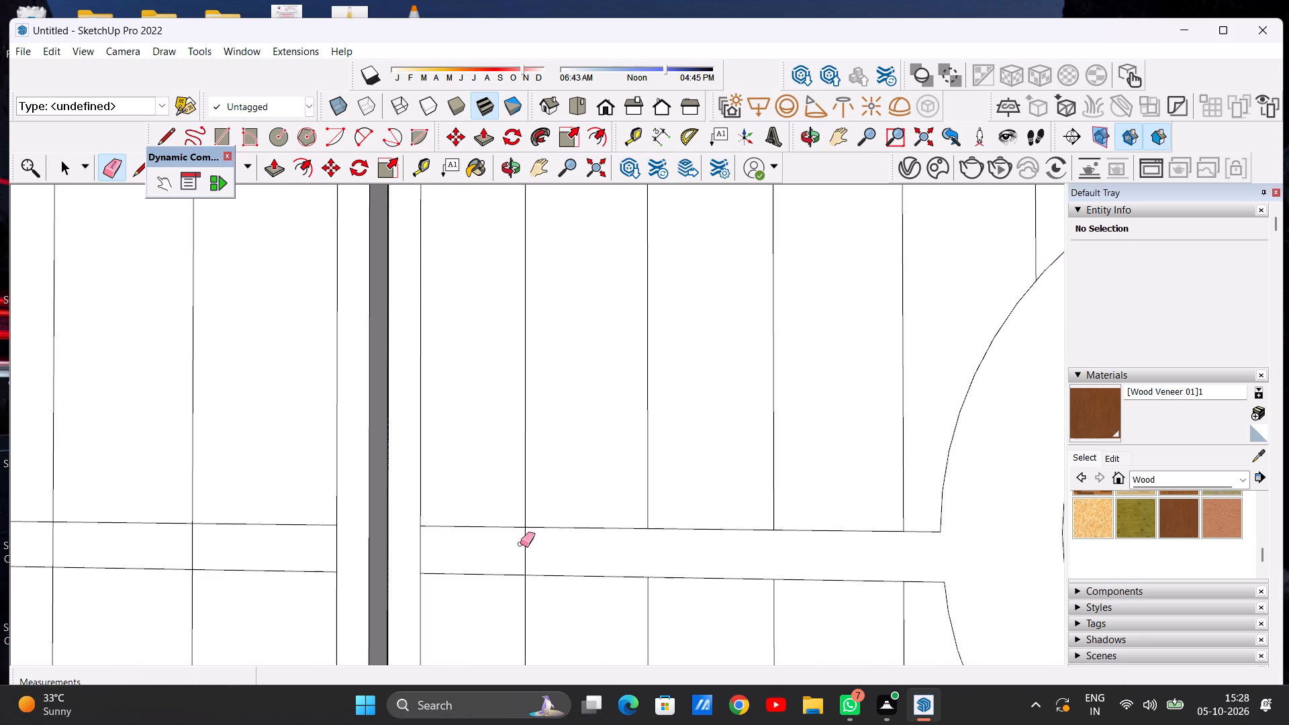
{"action": "left_click_drag", "start_coordinate": [520, 544], "coordinate": [552, 554]}
Erase the two vertical line segments crossing the left gate panel's horizontal strip on the outer side of its ring.
{"action": "scroll", "coordinate": [745, 544], "scroll_direction": "down", "scroll_amount": 20}
{"action": "scroll", "coordinate": [745, 544], "scroll_direction": "down", "scroll_amount": 1}
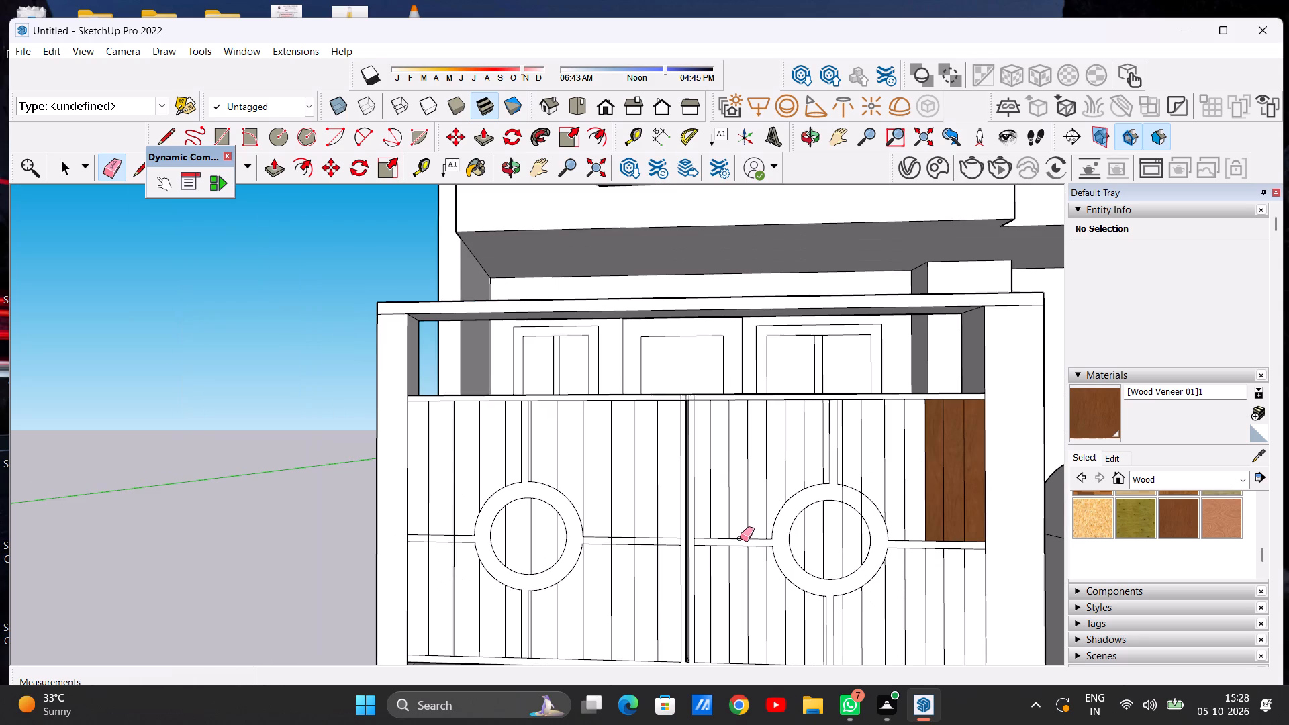
{"action": "scroll", "coordinate": [787, 536], "scroll_direction": "down", "scroll_amount": 8}
{"action": "scroll", "coordinate": [575, 534], "scroll_direction": "up", "scroll_amount": 18}
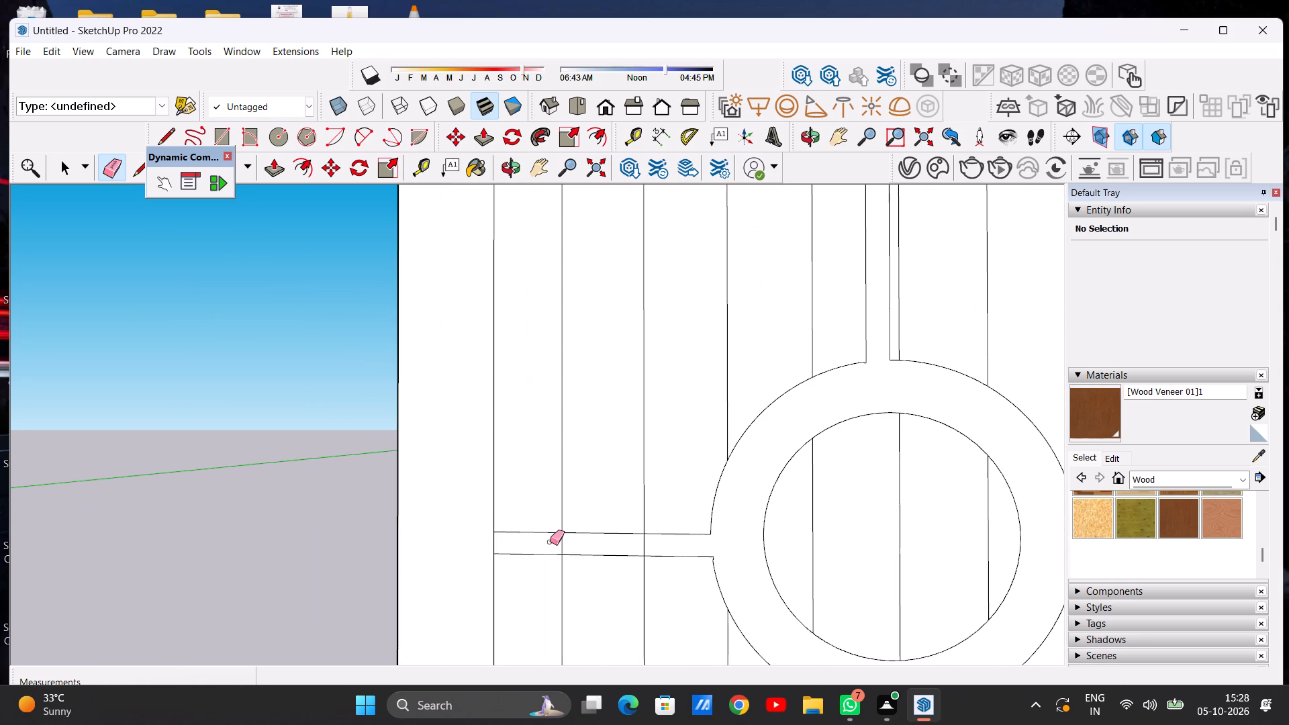
{"action": "left_click_drag", "start_coordinate": [548, 542], "coordinate": [653, 545]}
{"action": "scroll", "coordinate": [622, 552], "scroll_direction": "down", "scroll_amount": 7}
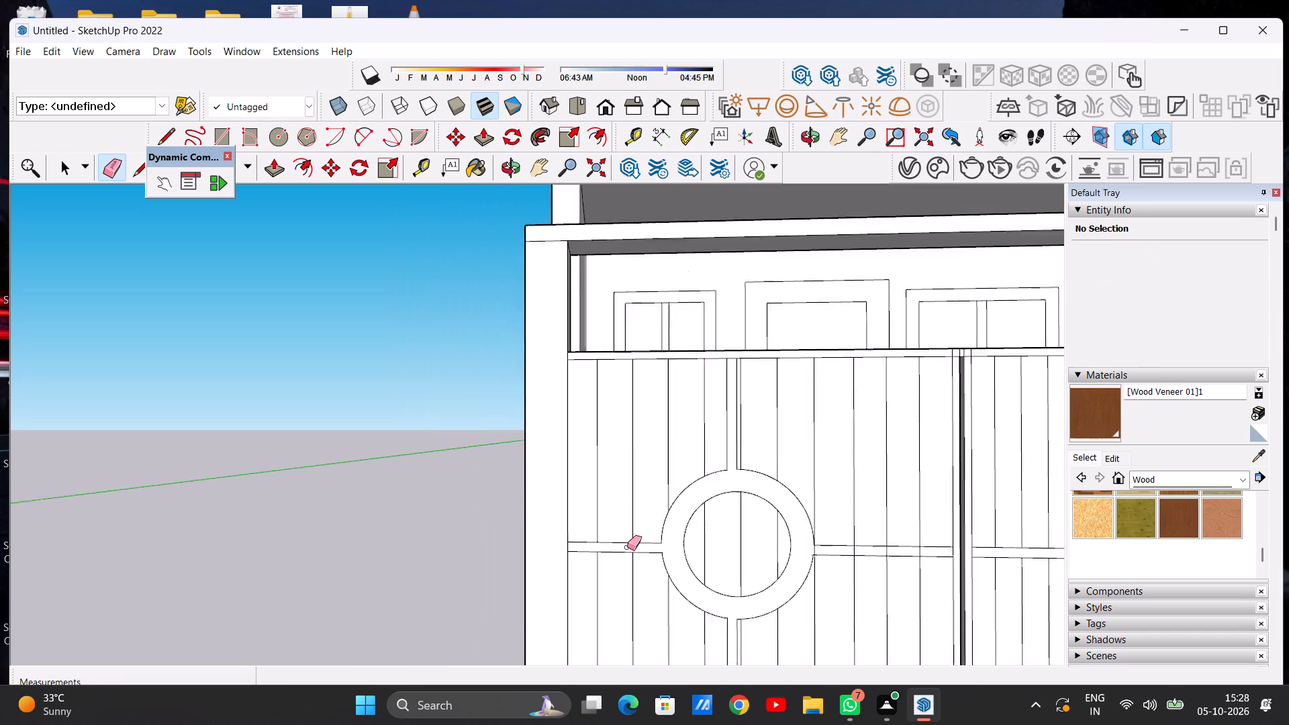
{"action": "scroll", "coordinate": [627, 547], "scroll_direction": "down", "scroll_amount": 7}
{"action": "key", "text": "space"}
Paint the six outermost slats below the right gate panel's horizontal strip with Wood Veneer 01.
{"action": "scroll", "coordinate": [622, 546], "scroll_direction": "down", "scroll_amount": 10}
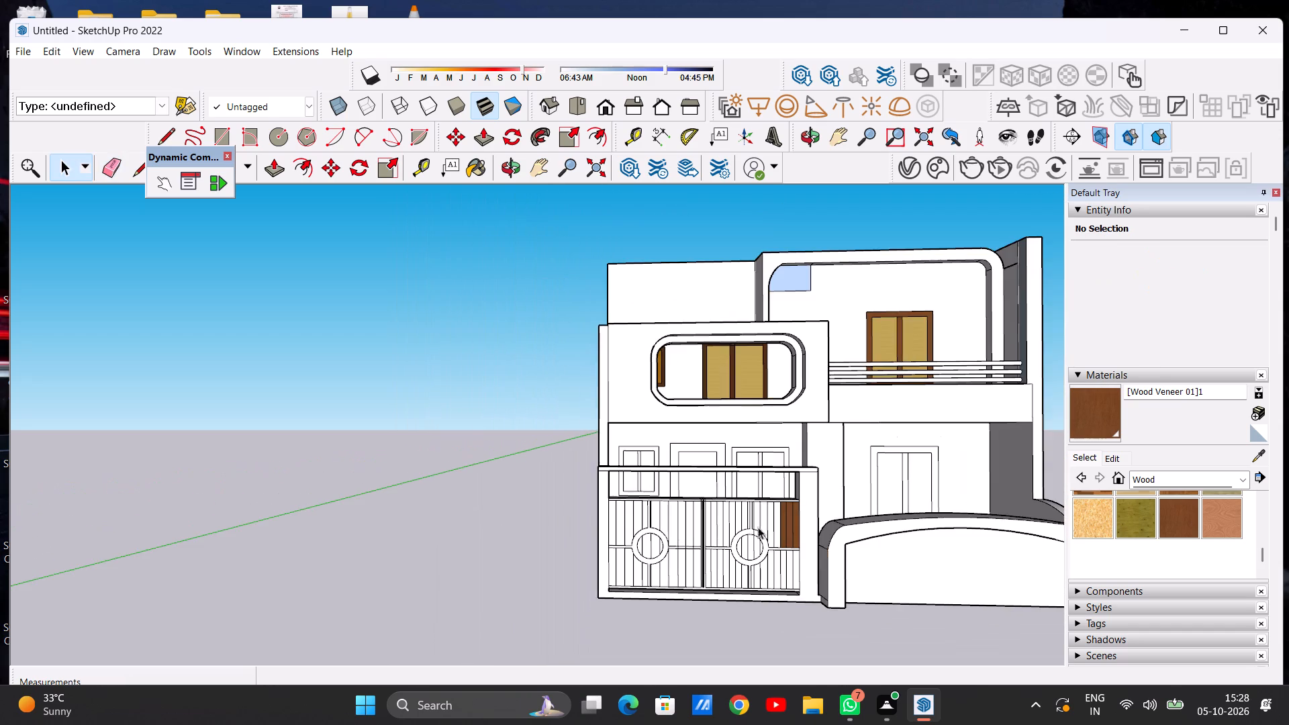
{"action": "scroll", "coordinate": [810, 539], "scroll_direction": "up", "scroll_amount": 4}
{"action": "left_click", "coordinate": [1087, 416]}
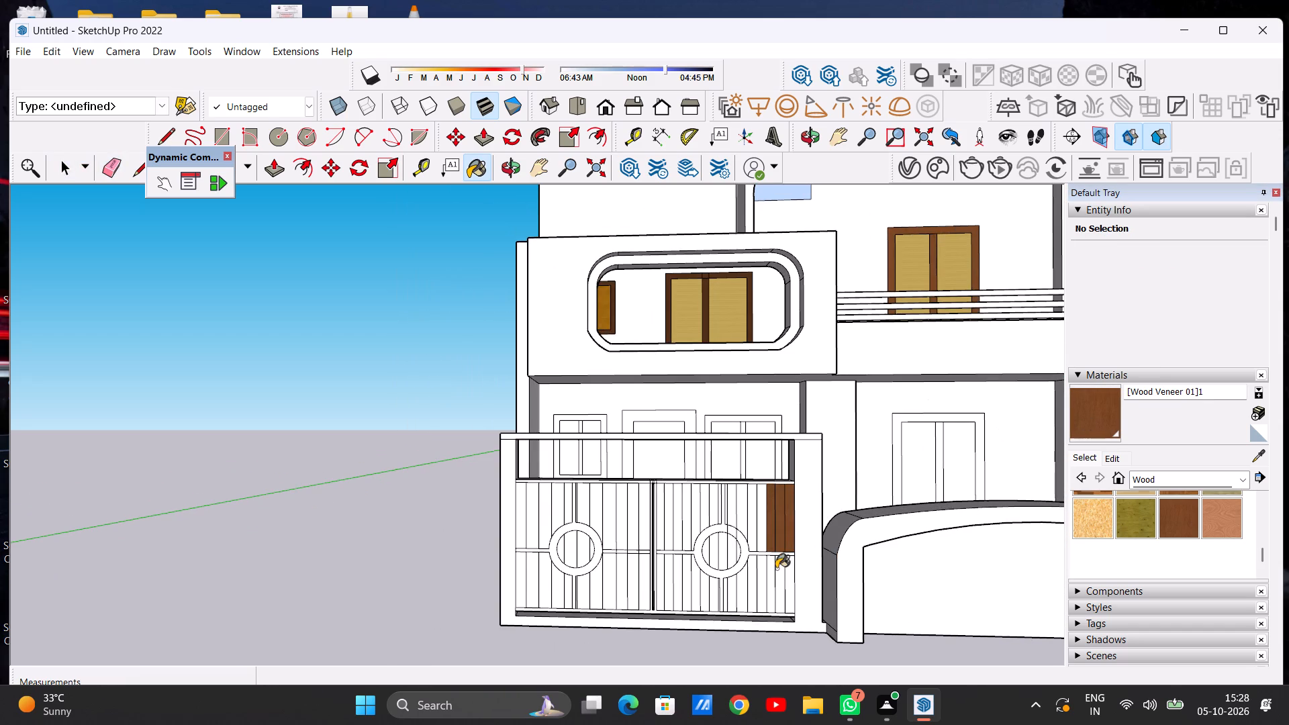
{"action": "scroll", "coordinate": [773, 584], "scroll_direction": "up", "scroll_amount": 12}
{"action": "left_click", "coordinate": [820, 567]}
{"action": "left_click", "coordinate": [779, 578]}
{"action": "left_click", "coordinate": [753, 584]}
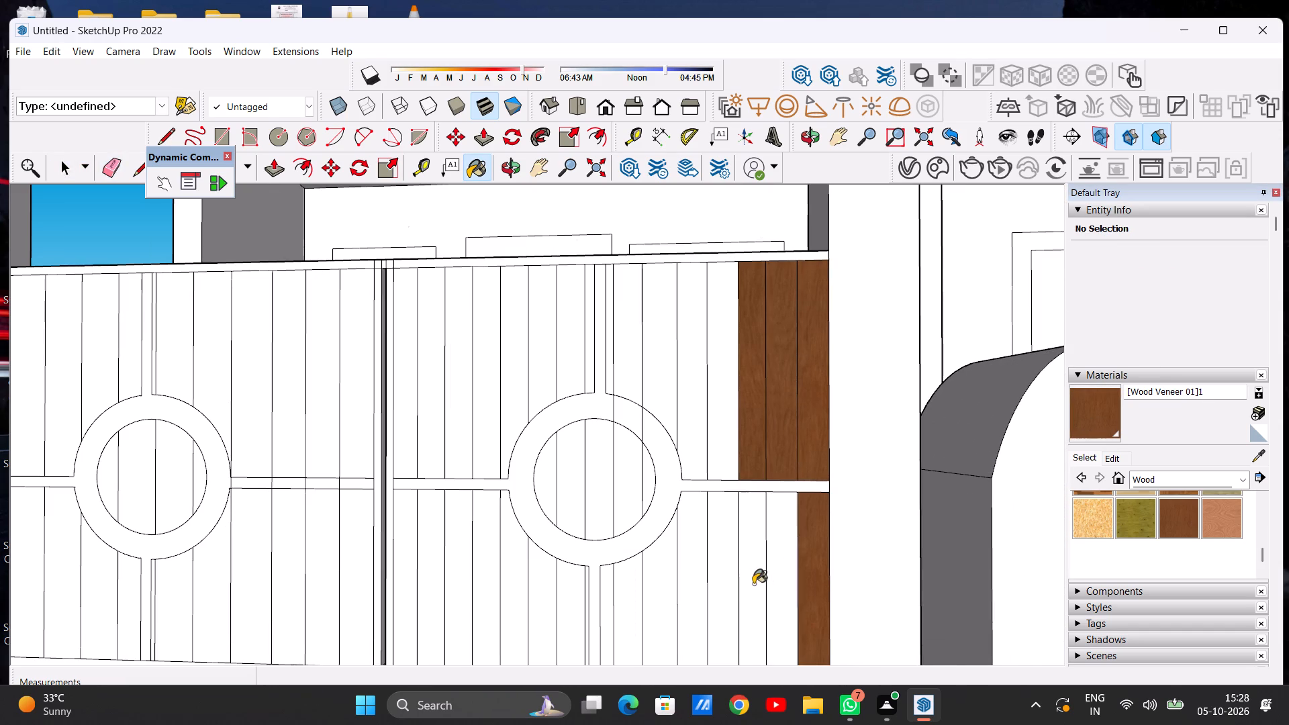
{"action": "left_click", "coordinate": [728, 586]}
{"action": "left_click", "coordinate": [687, 600]}
{"action": "left_click", "coordinate": [662, 607]}
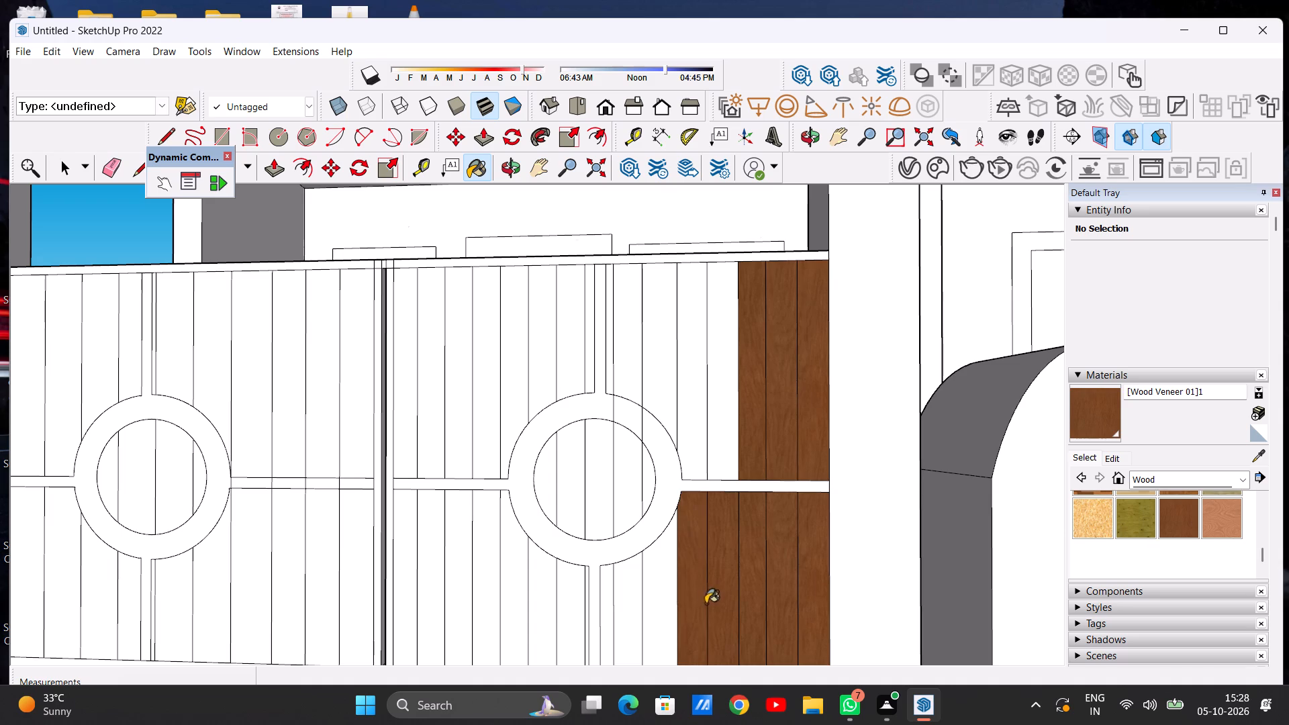
Paint the four remaining full-width slats above the right panel's outer horizontal strip with Wood Veneer 01.
{"action": "scroll", "coordinate": [708, 605], "scroll_direction": "down", "scroll_amount": 5}
{"action": "scroll", "coordinate": [718, 514], "scroll_direction": "up", "scroll_amount": 6}
{"action": "left_click", "coordinate": [720, 493]}
{"action": "left_click", "coordinate": [670, 499]}
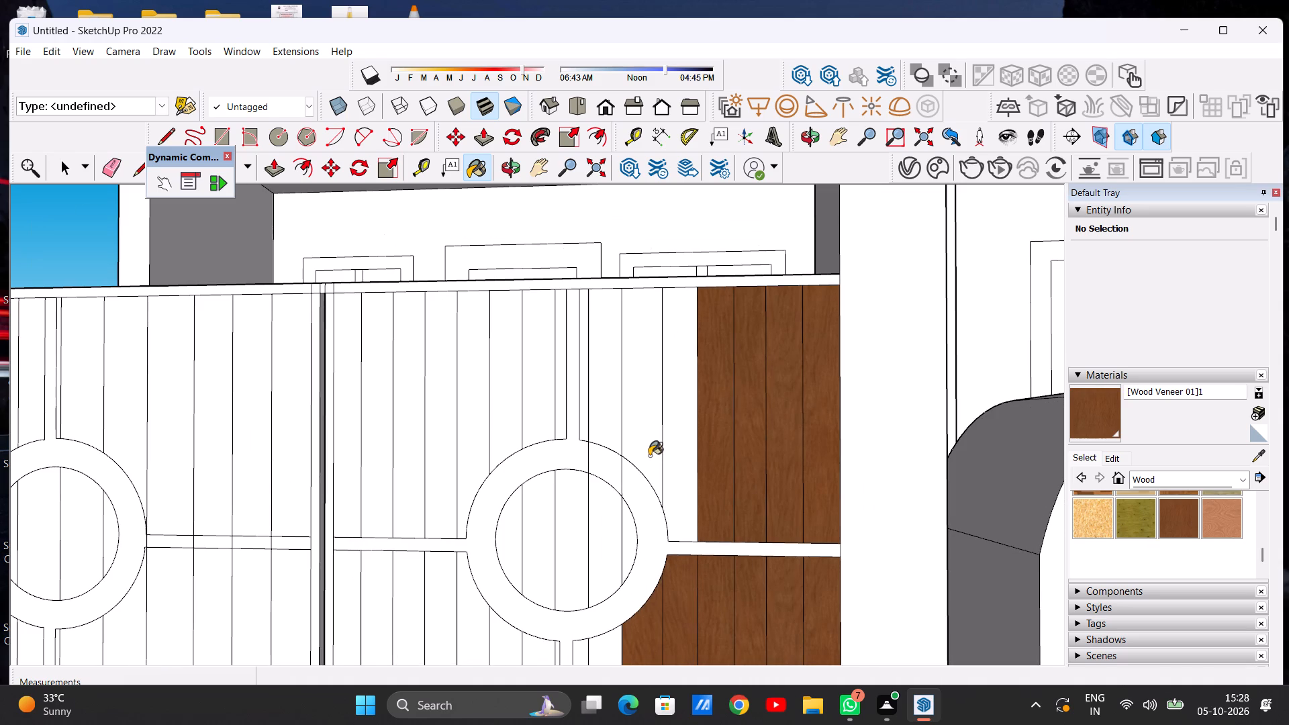
{"action": "left_click", "coordinate": [649, 456]}
{"action": "left_click", "coordinate": [608, 422]}
Paint the last full-width slat below the right panel's ring on the outer side with Wood Veneer 01.
{"action": "scroll", "coordinate": [632, 402], "scroll_direction": "down", "scroll_amount": 5}
{"action": "scroll", "coordinate": [618, 558], "scroll_direction": "up", "scroll_amount": 2}
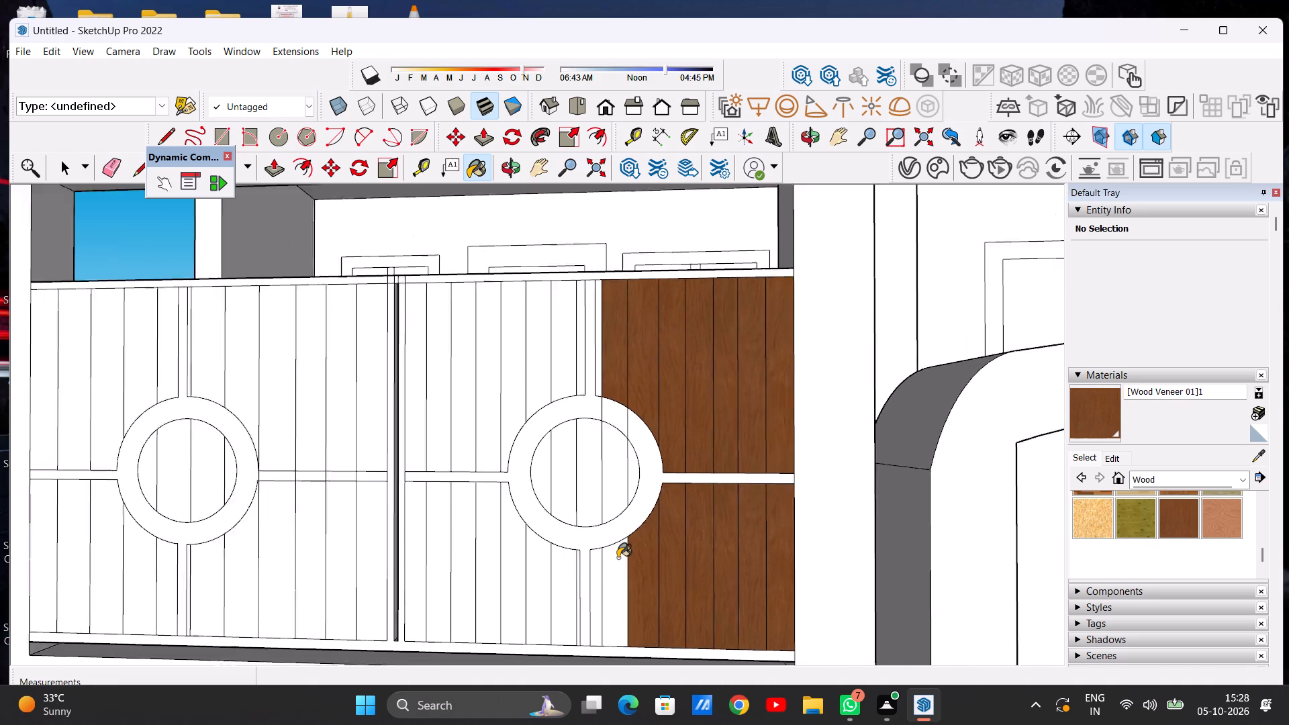
{"action": "scroll", "coordinate": [618, 558], "scroll_direction": "up", "scroll_amount": 2}
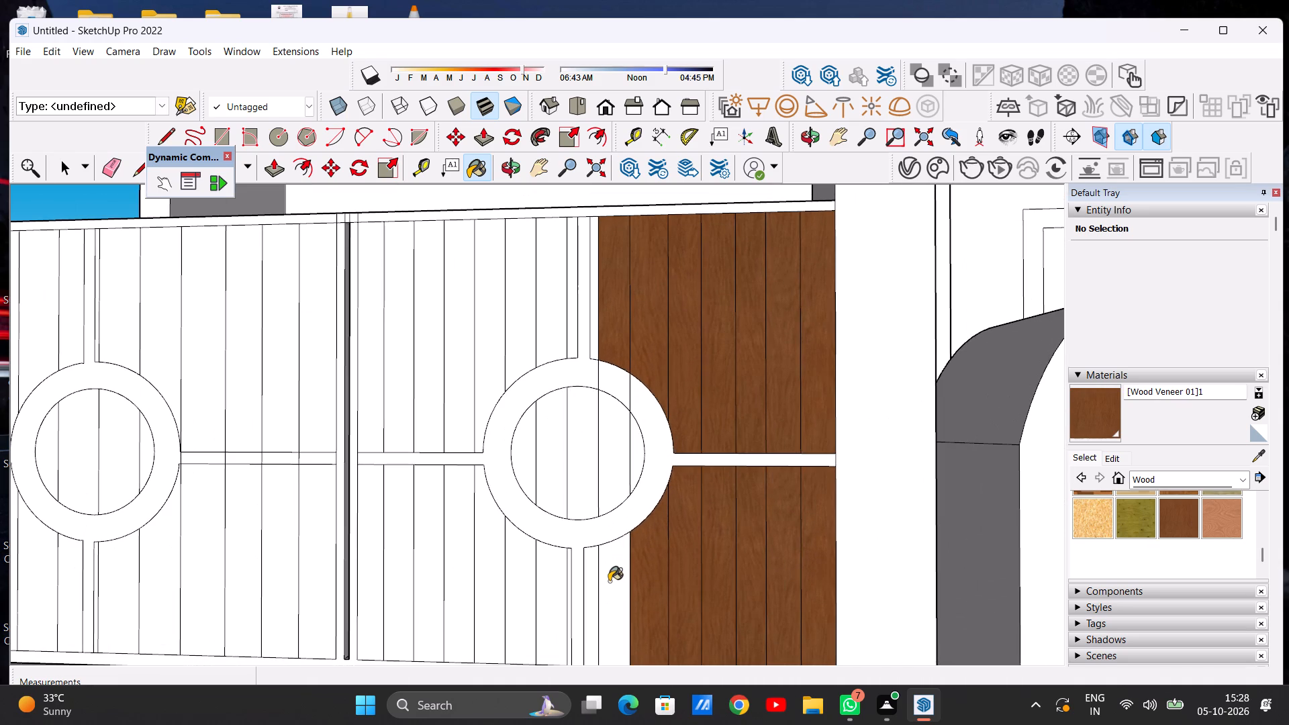
{"action": "left_click", "coordinate": [609, 581]}
{"action": "key", "text": "space"}
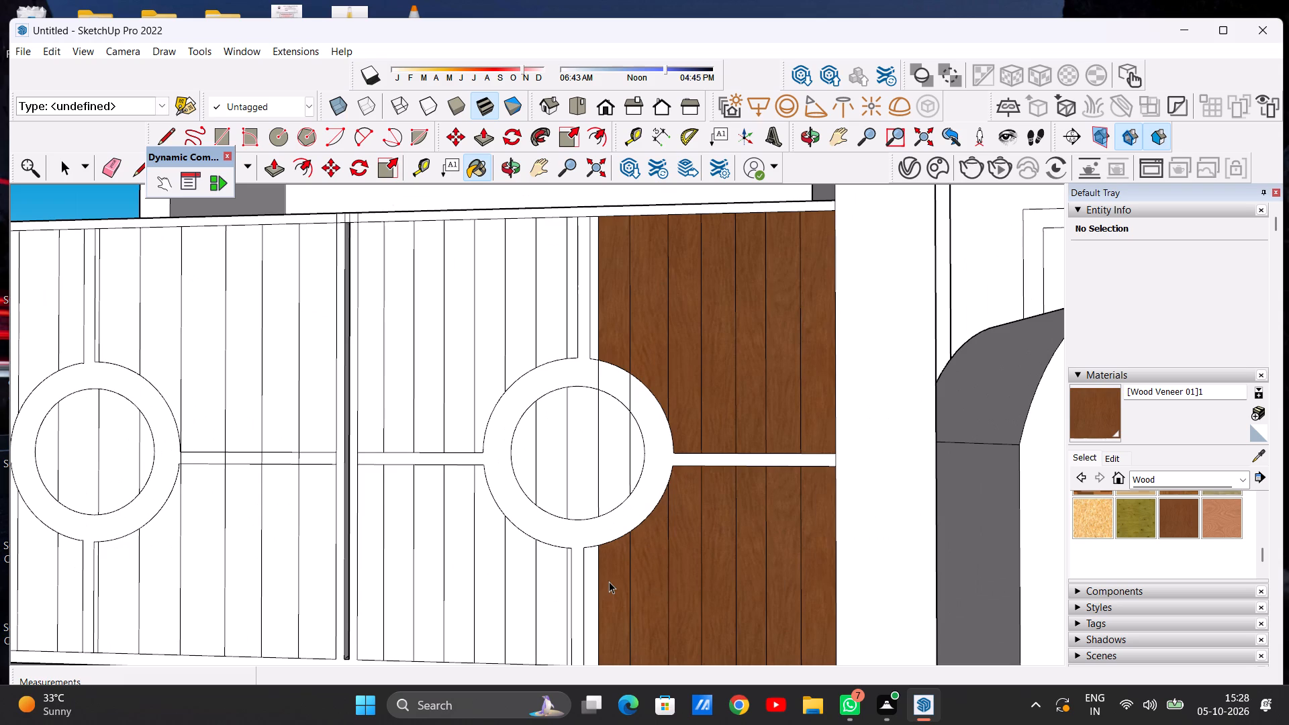
Erase the short line segments crossing the upper outer part of the right panel's ring band.
{"action": "type", "text": "e"}
{"action": "scroll", "coordinate": [627, 366], "scroll_direction": "up", "scroll_amount": 4}
{"action": "left_click_drag", "start_coordinate": [587, 367], "coordinate": [616, 388]}
{"action": "left_click_drag", "start_coordinate": [628, 387], "coordinate": [638, 401]}
Paint the narrow slivers on the outer side of the right panel's lower and upper vertical strips with Wood Veneer 01.
{"action": "left_click", "coordinate": [1092, 414]}
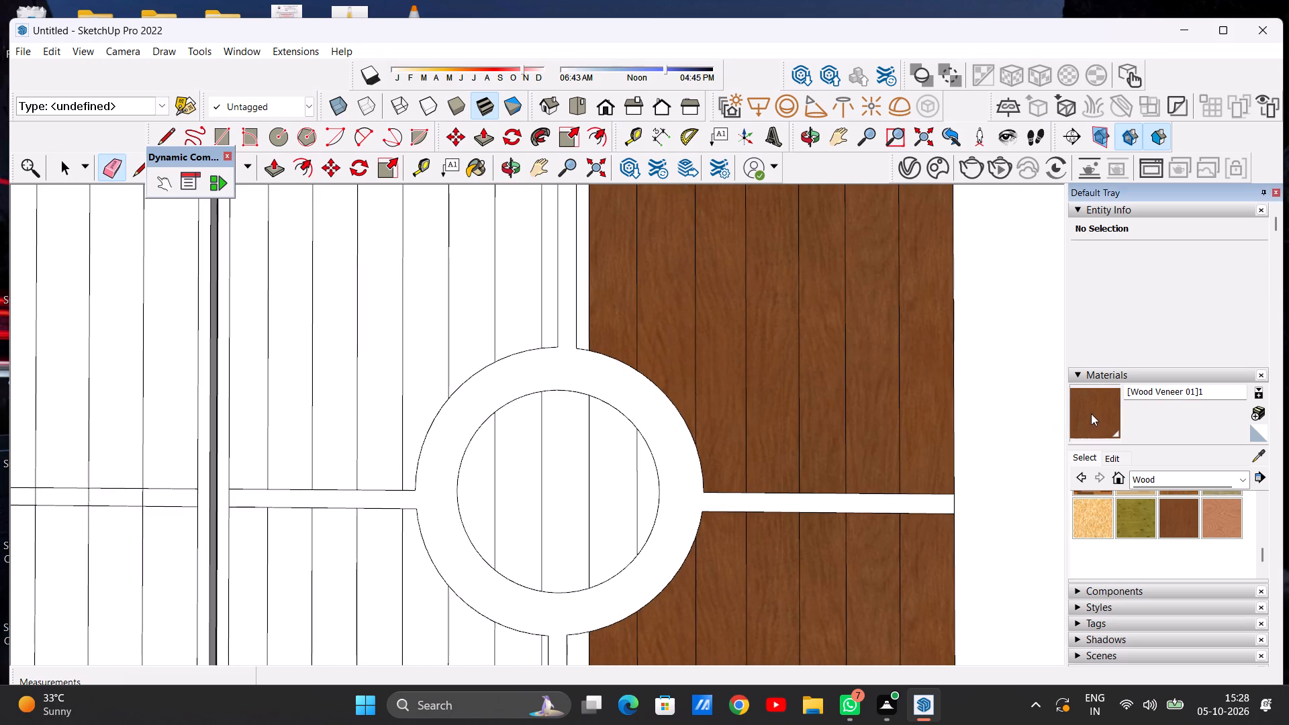
{"action": "scroll", "coordinate": [718, 412], "scroll_direction": "down", "scroll_amount": 8}
{"action": "scroll", "coordinate": [657, 565], "scroll_direction": "up", "scroll_amount": 5}
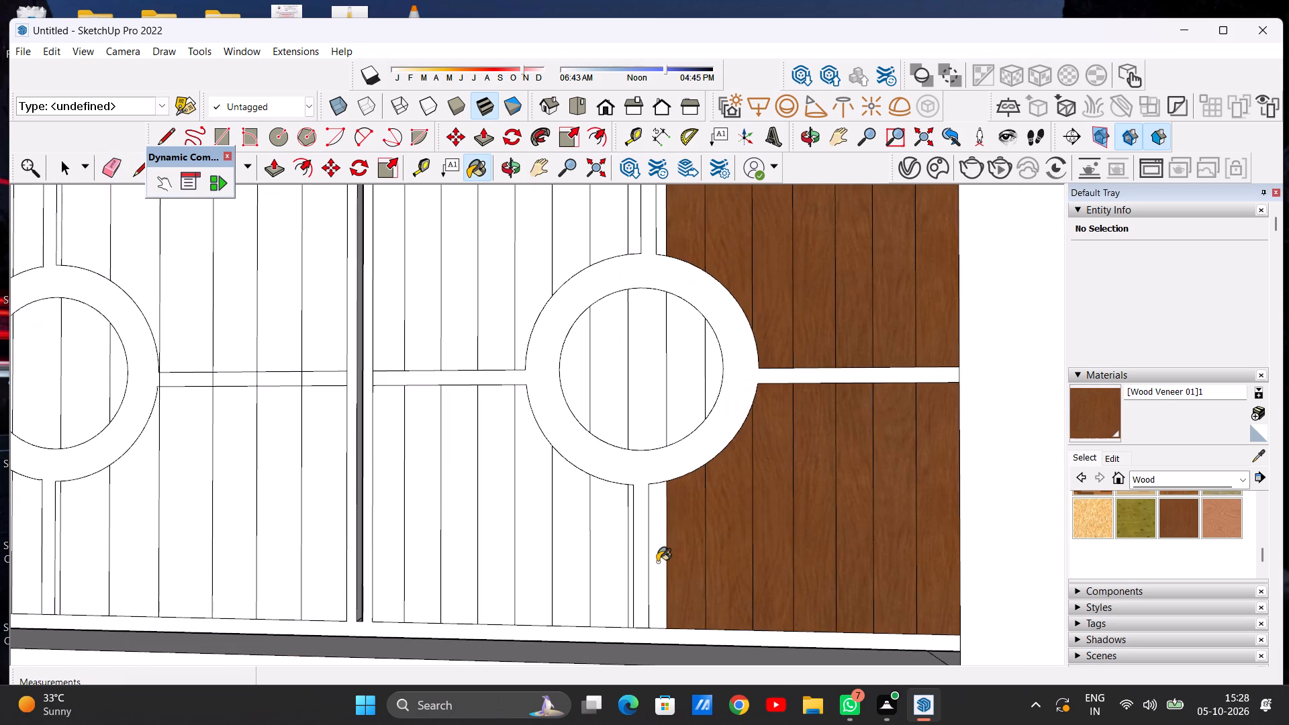
{"action": "left_click", "coordinate": [657, 562]}
{"action": "scroll", "coordinate": [687, 567], "scroll_direction": "down", "scroll_amount": 8}
{"action": "scroll", "coordinate": [676, 392], "scroll_direction": "up", "scroll_amount": 11}
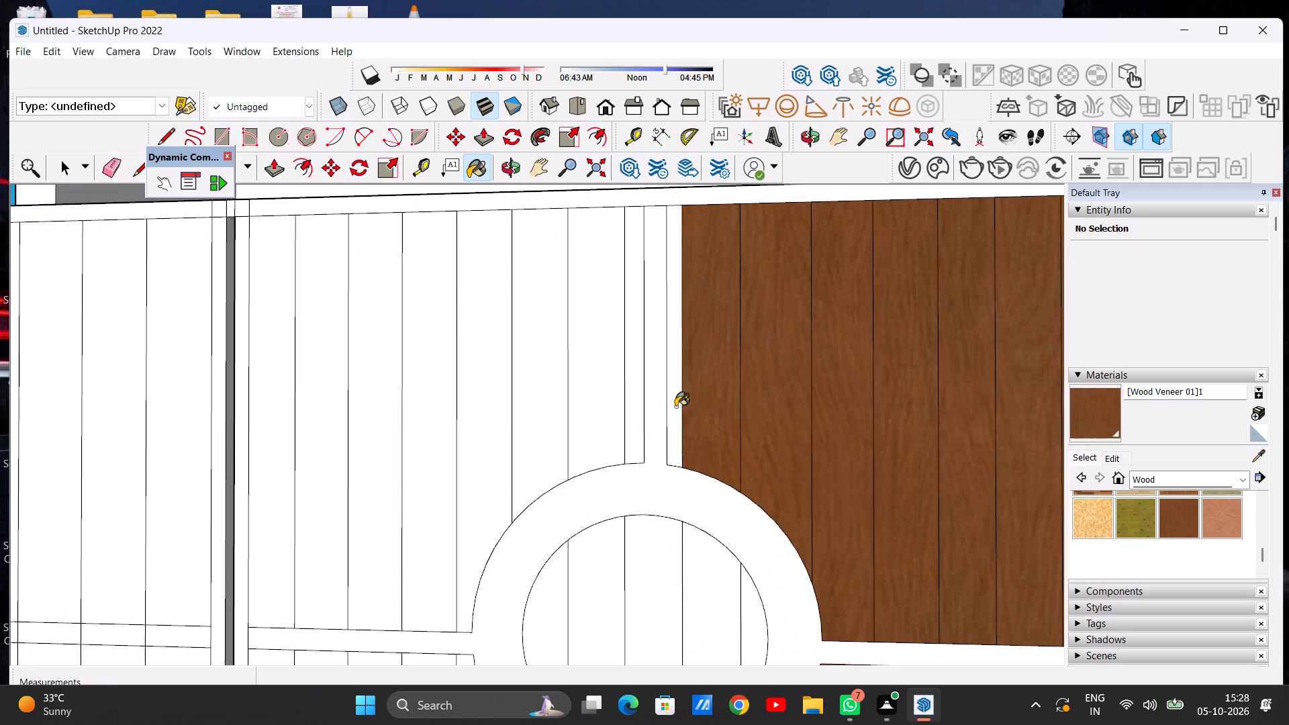
{"action": "left_click", "coordinate": [675, 407]}
Paint all slats above the right panel's inner horizontal strip, from the vertical strip to the centre gap, with Wood Veneer 01.
{"action": "scroll", "coordinate": [698, 422], "scroll_direction": "down", "scroll_amount": 4}
{"action": "scroll", "coordinate": [638, 414], "scroll_direction": "up", "scroll_amount": 5}
{"action": "left_click", "coordinate": [664, 416]}
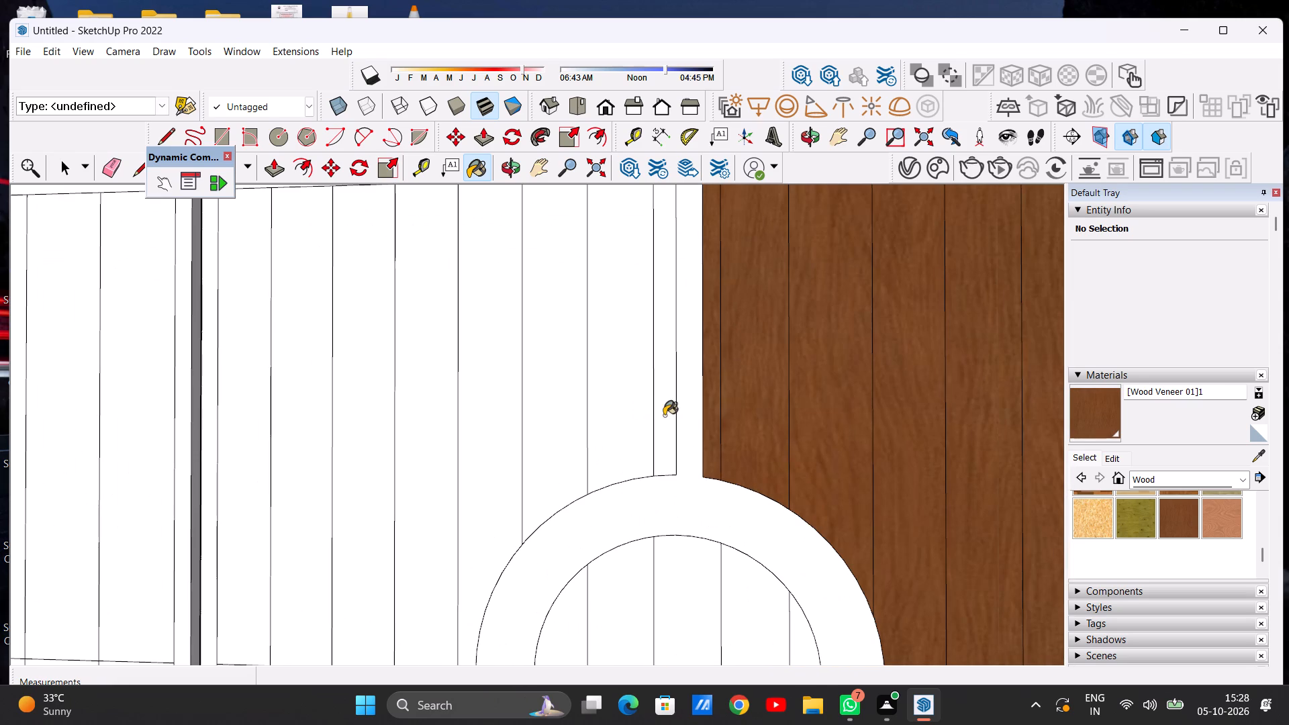
{"action": "left_click", "coordinate": [630, 419]}
{"action": "scroll", "coordinate": [679, 421], "scroll_direction": "down", "scroll_amount": 11}
{"action": "scroll", "coordinate": [646, 407], "scroll_direction": "up", "scroll_amount": 6}
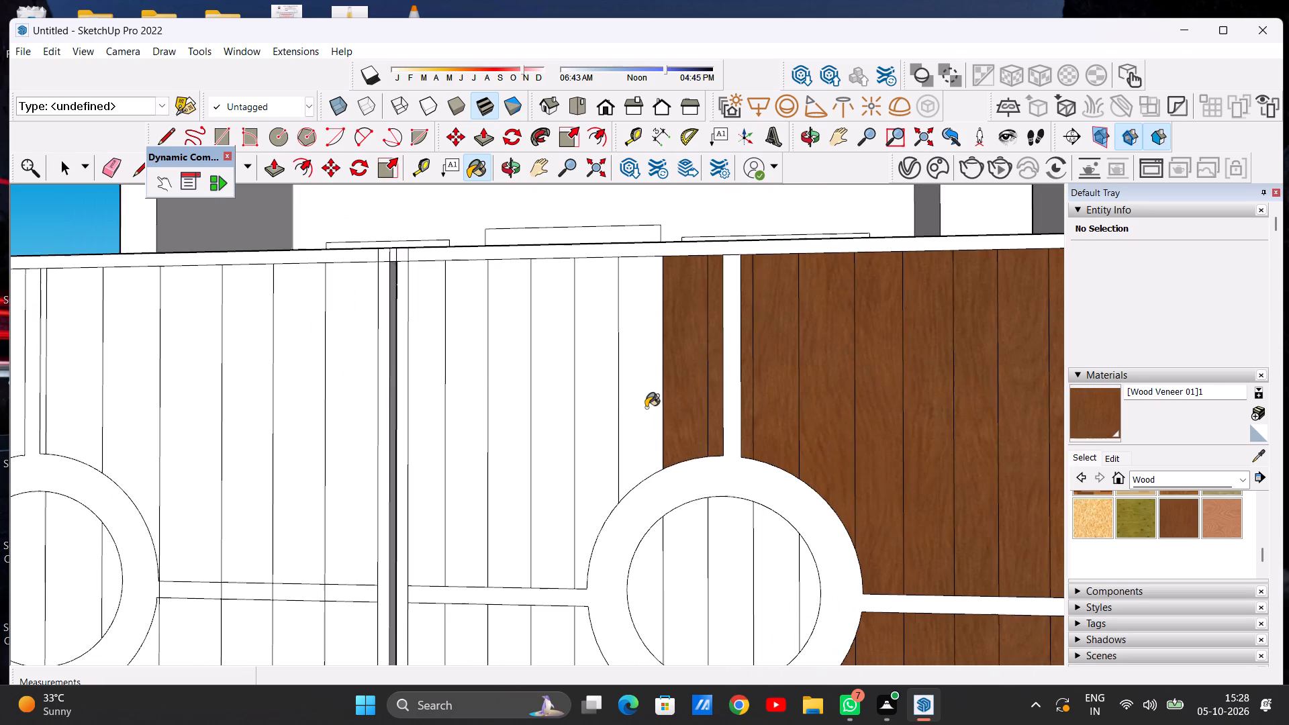
{"action": "left_click", "coordinate": [646, 407]}
{"action": "left_click", "coordinate": [602, 416]}
{"action": "left_click", "coordinate": [561, 423]}
{"action": "left_click", "coordinate": [516, 428]}
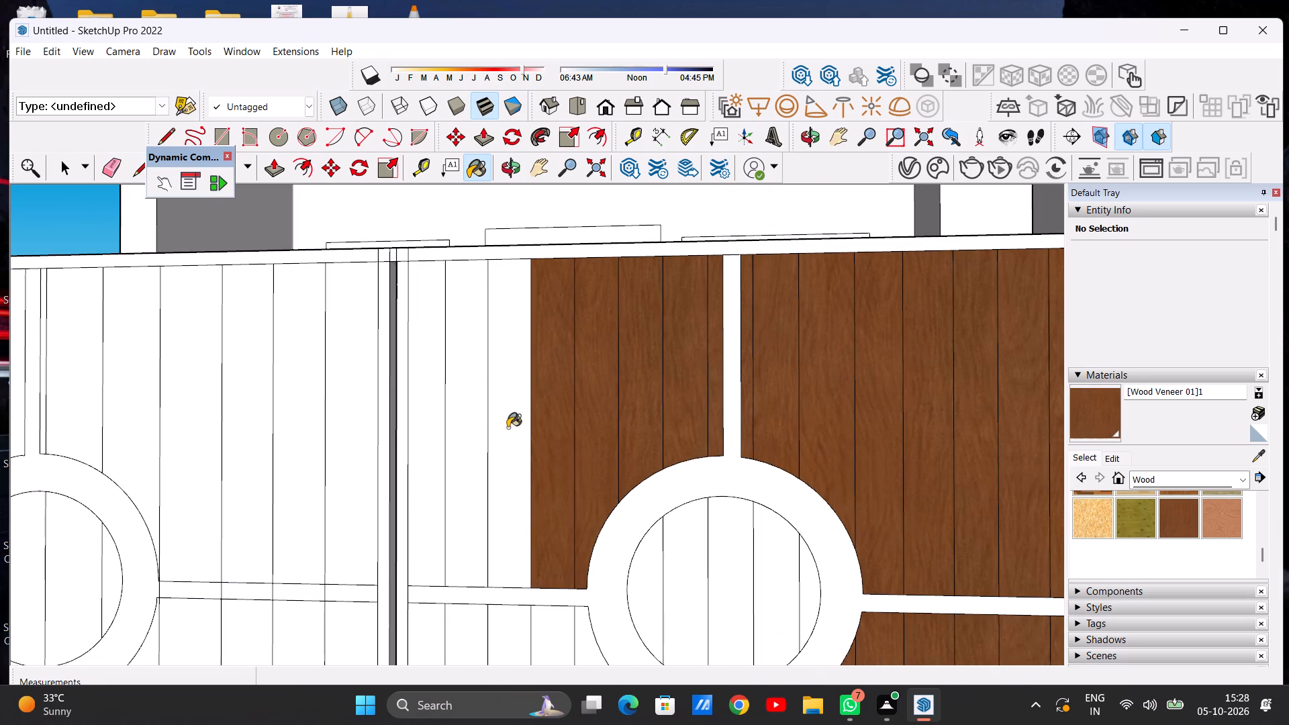
{"action": "left_click", "coordinate": [481, 430]}
{"action": "left_click", "coordinate": [415, 447]}
Paint the full-width slats below the right panel's inner horizontal strip, from the centre gap to the vertical strip, with Wood Veneer 01.
{"action": "scroll", "coordinate": [594, 420], "scroll_direction": "down", "scroll_amount": 15}
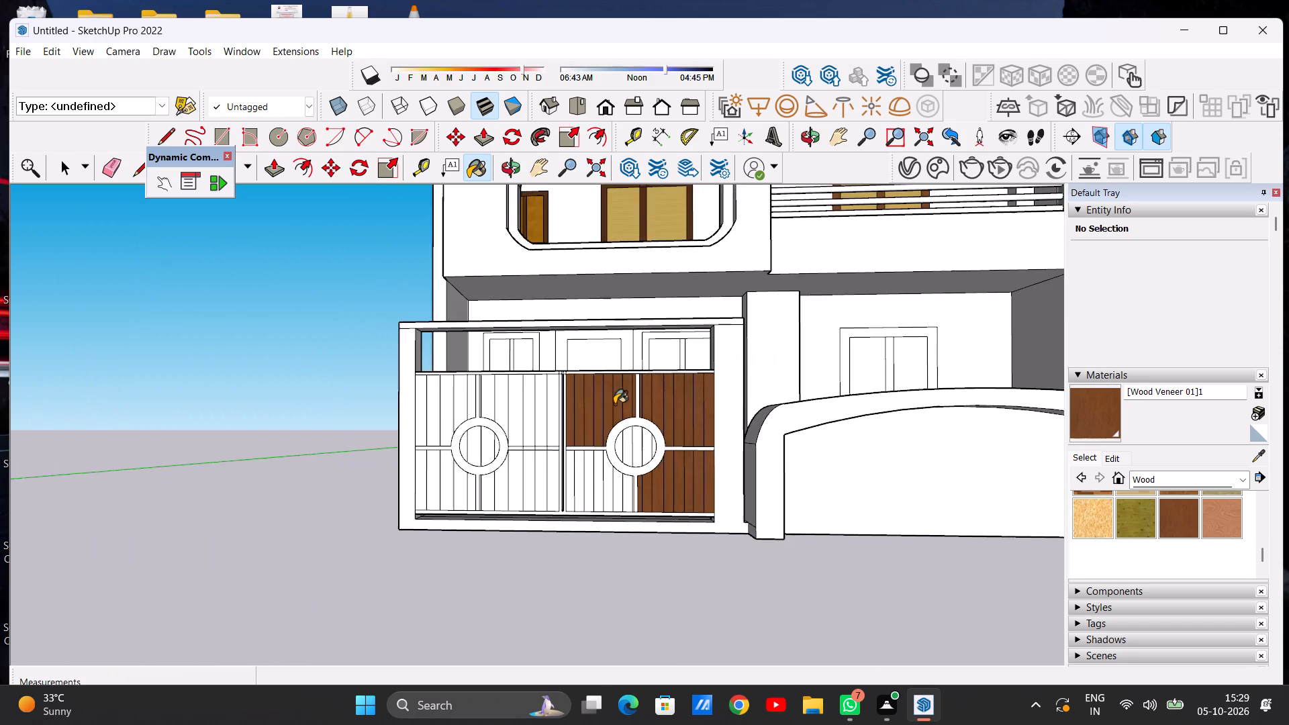
{"action": "scroll", "coordinate": [614, 404], "scroll_direction": "down", "scroll_amount": 1}
{"action": "scroll", "coordinate": [568, 483], "scroll_direction": "up", "scroll_amount": 14}
{"action": "left_click", "coordinate": [572, 479]}
{"action": "left_click", "coordinate": [608, 481]}
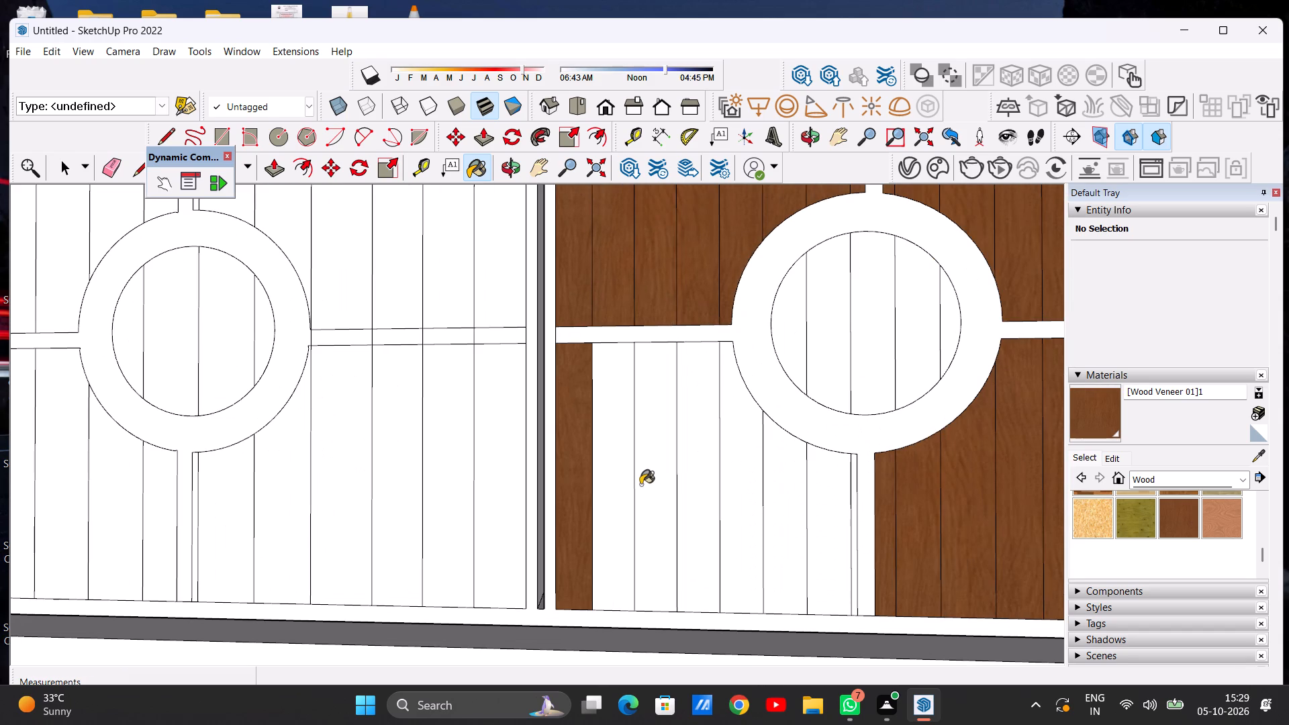
{"action": "left_click", "coordinate": [646, 484]}
{"action": "left_click", "coordinate": [675, 500]}
{"action": "left_click", "coordinate": [704, 506]}
{"action": "left_click", "coordinate": [744, 512]}
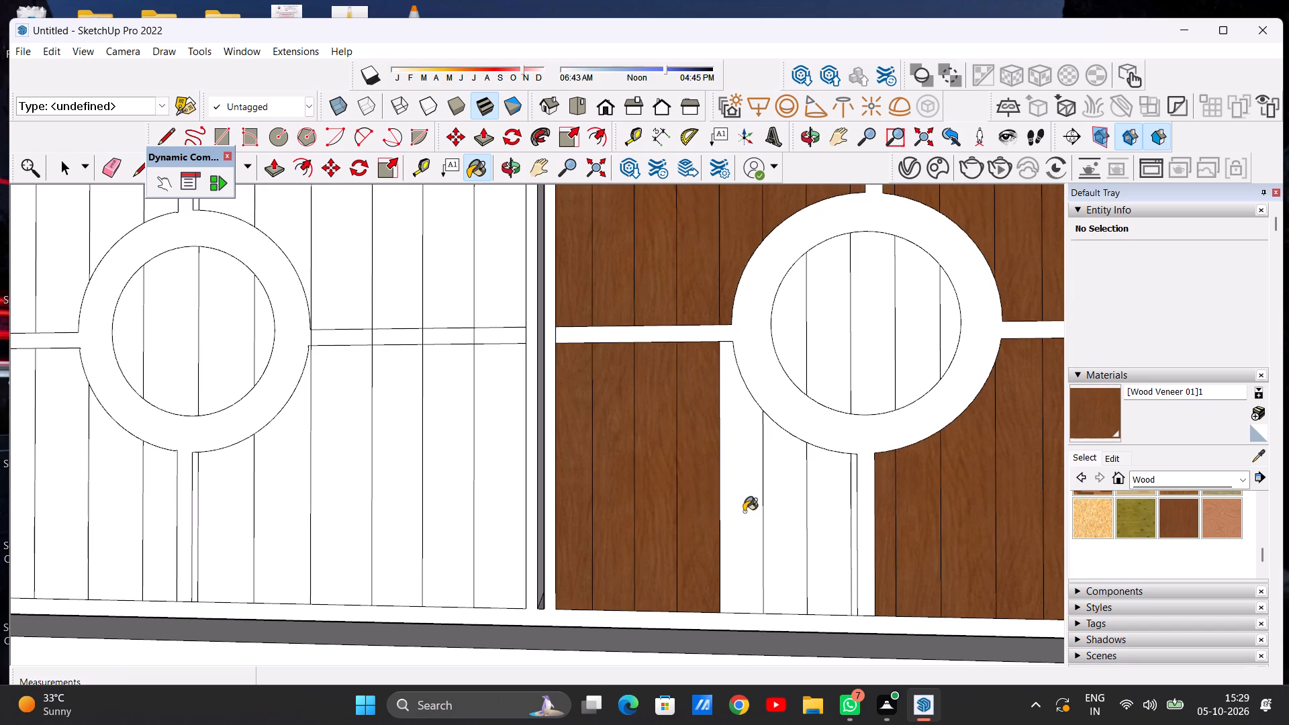
{"action": "left_click", "coordinate": [783, 520]}
{"action": "left_click", "coordinate": [816, 525]}
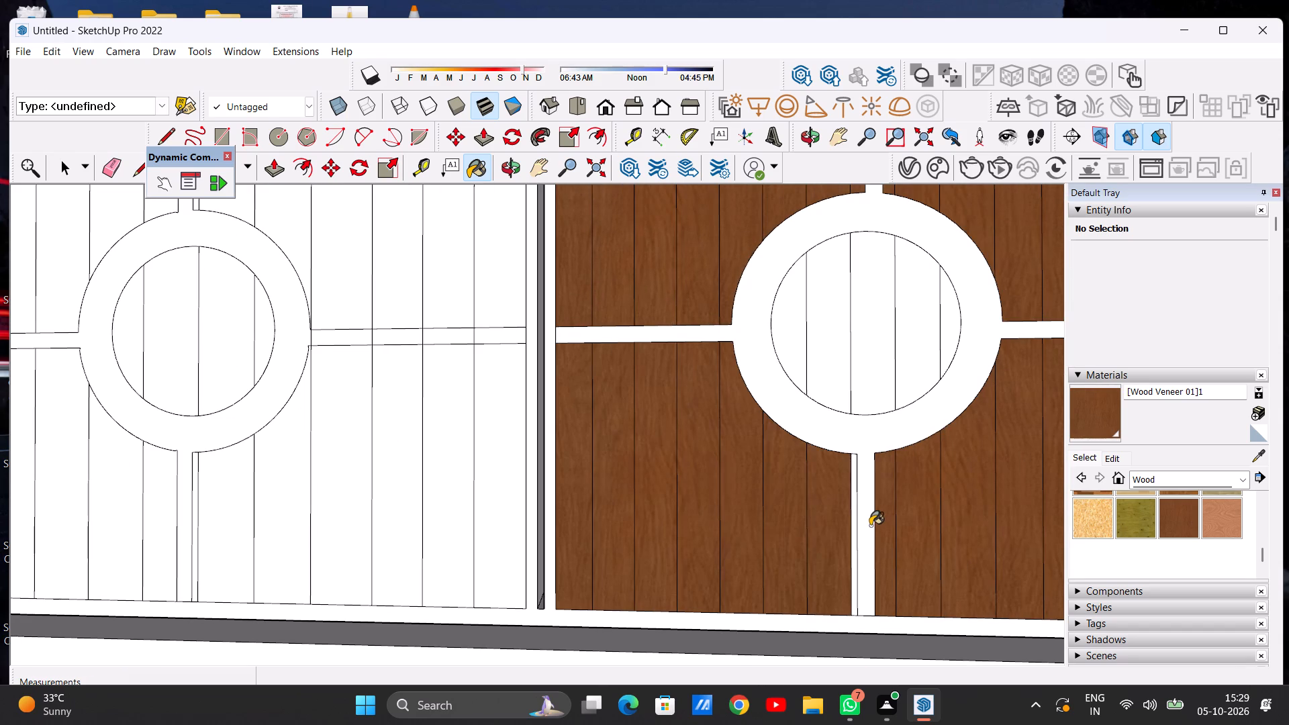
Paint the narrow sliver on the inner side of the right panel's lower vertical strip with Wood Veneer 01, keeping the ring and strips white.
{"action": "left_click", "coordinate": [870, 526]}
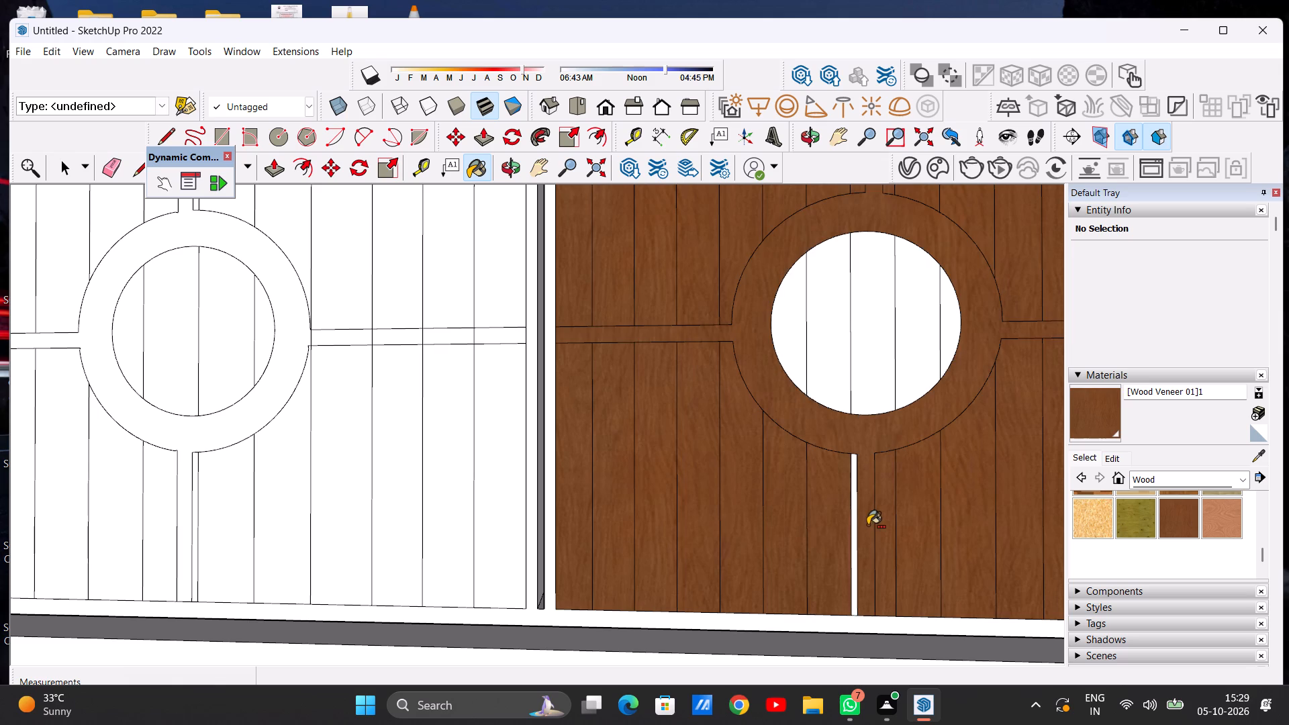
{"action": "key", "text": "ctrl+z"}
{"action": "scroll", "coordinate": [857, 548], "scroll_direction": "up", "scroll_amount": 9}
{"action": "left_click", "coordinate": [850, 548]}
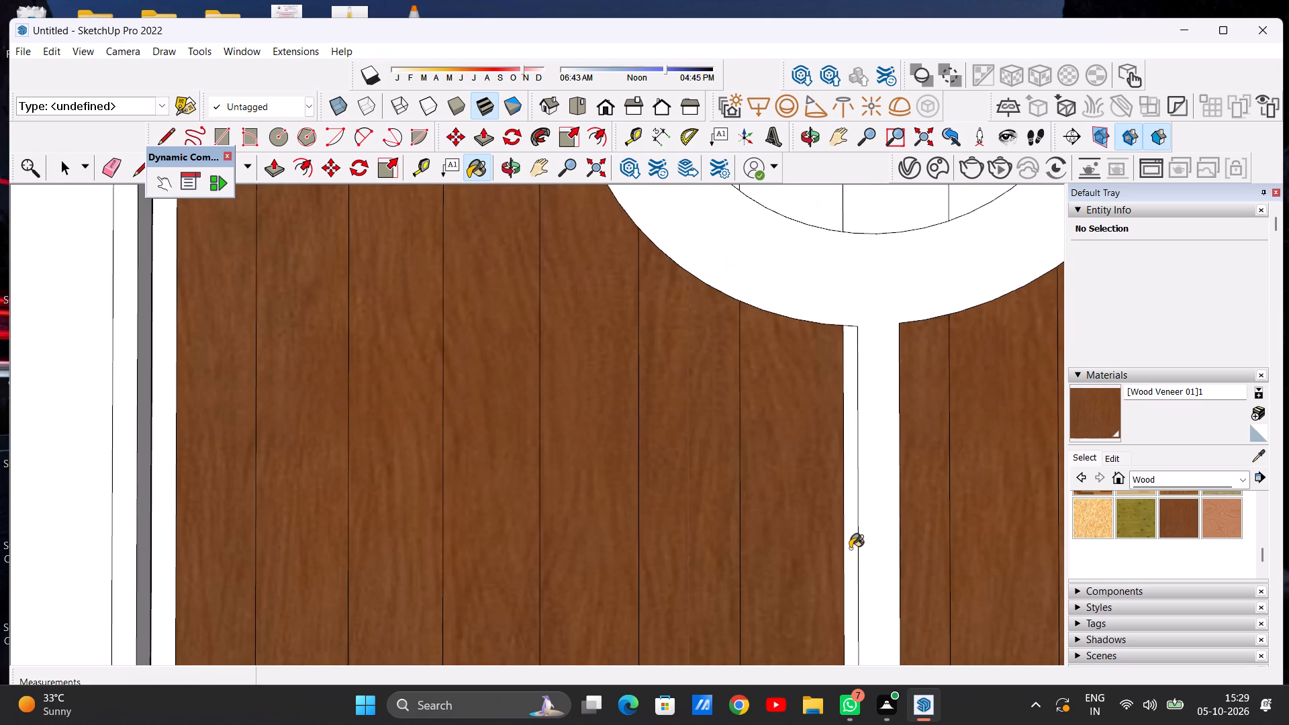
{"action": "key", "text": "space"}
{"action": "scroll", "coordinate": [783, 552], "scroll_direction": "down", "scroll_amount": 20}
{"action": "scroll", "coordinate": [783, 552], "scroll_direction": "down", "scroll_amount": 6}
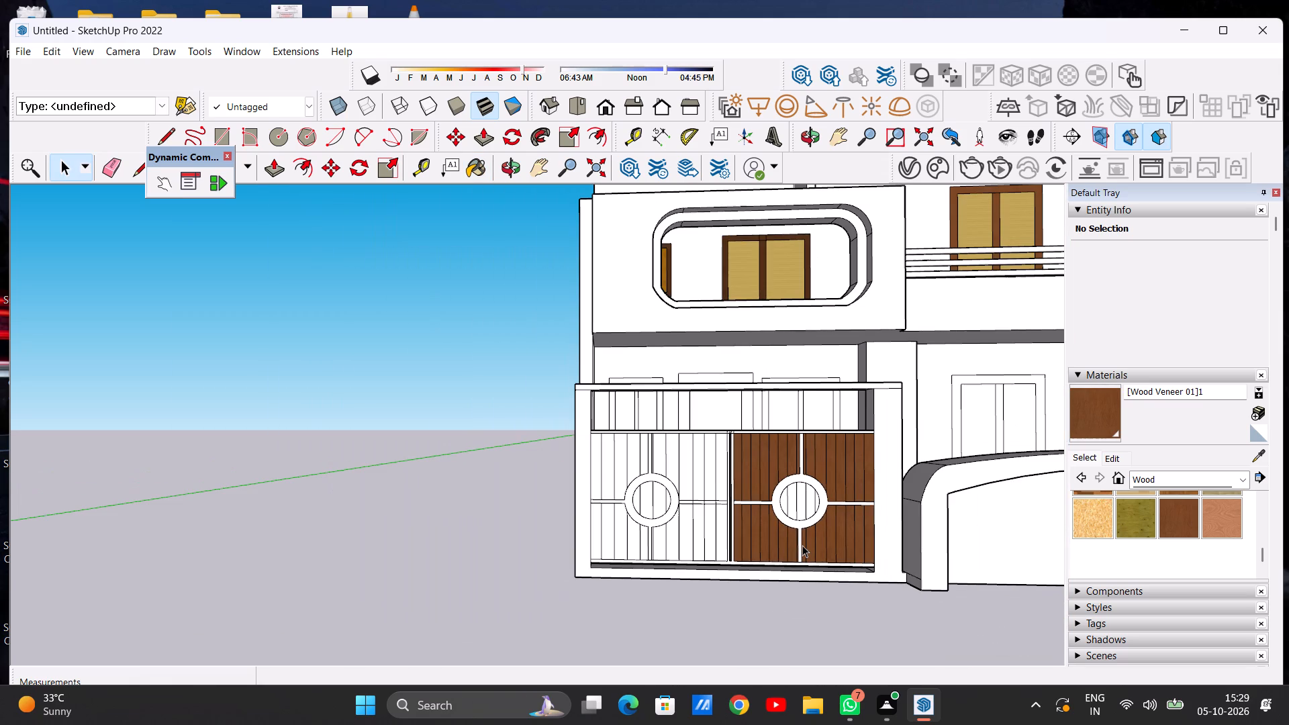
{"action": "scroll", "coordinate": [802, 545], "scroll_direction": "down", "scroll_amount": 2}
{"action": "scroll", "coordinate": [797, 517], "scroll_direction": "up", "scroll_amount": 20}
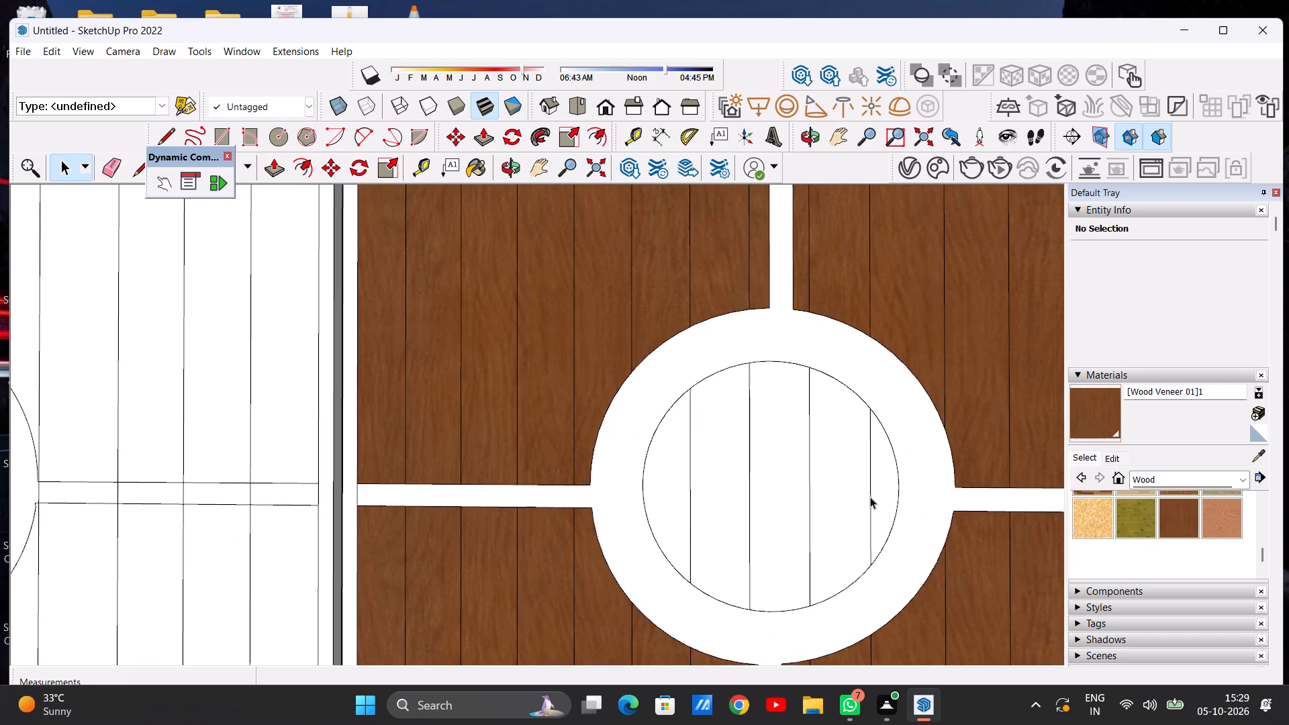
Paint all the slat pieces inside the right gate panel's ring with Wood Veneer 01.
{"action": "left_click", "coordinate": [1092, 409]}
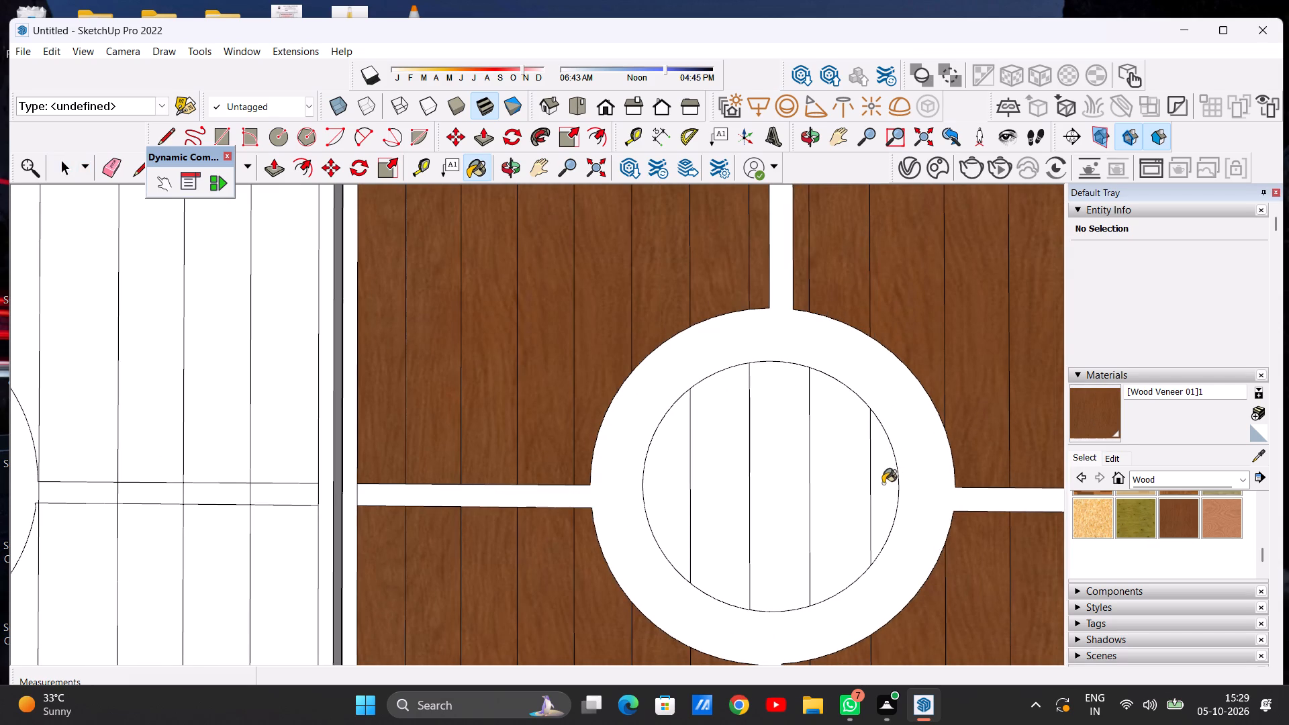
{"action": "left_click", "coordinate": [881, 485]}
{"action": "left_click", "coordinate": [834, 499]}
{"action": "left_click", "coordinate": [790, 508]}
{"action": "left_click", "coordinate": [732, 510]}
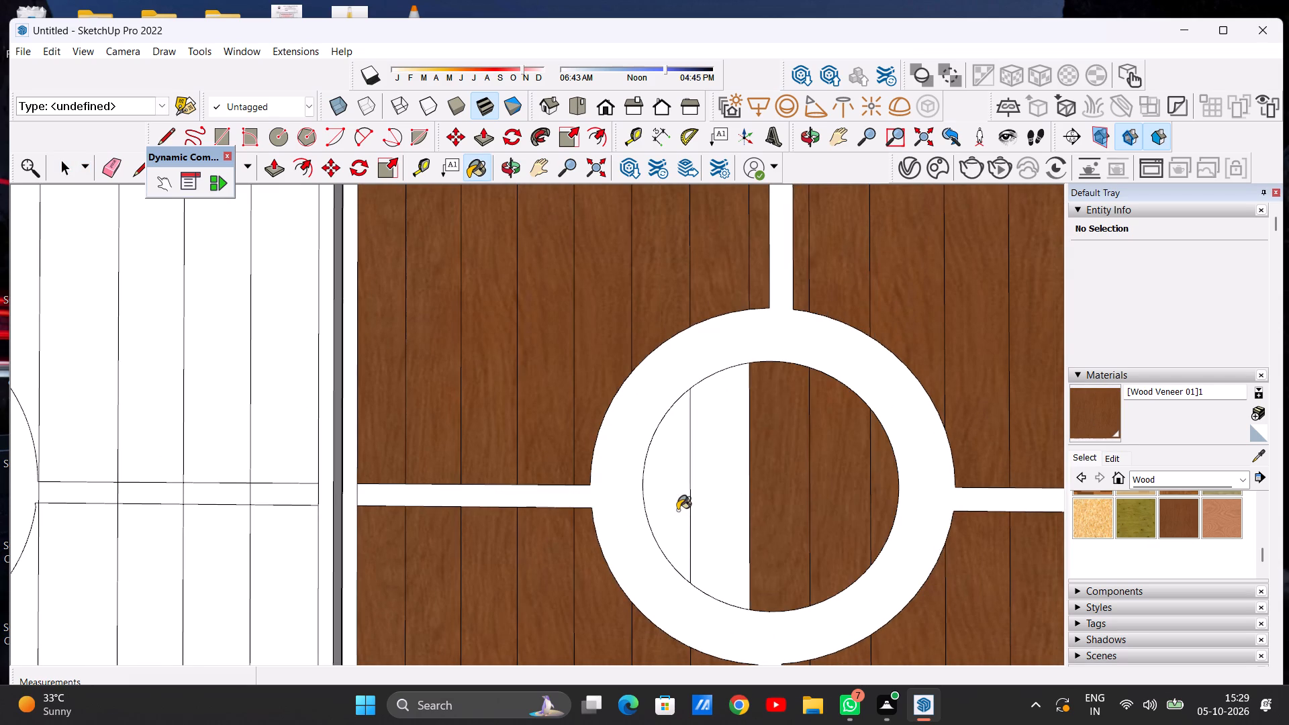
{"action": "left_click", "coordinate": [677, 510]}
Darken the Wood Veneer 01 material's colour to a deep brown by lowering its brightness.
{"action": "scroll", "coordinate": [787, 506], "scroll_direction": "down", "scroll_amount": 20}
{"action": "scroll", "coordinate": [787, 506], "scroll_direction": "down", "scroll_amount": 1}
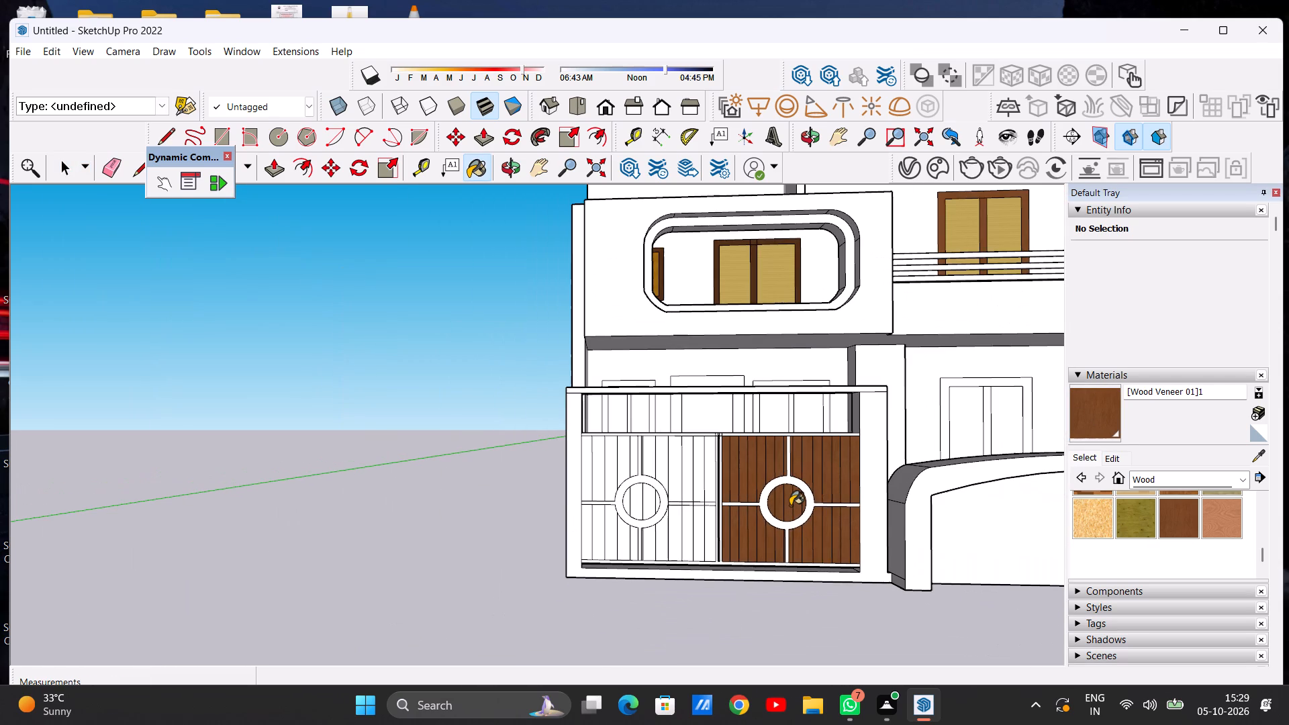
{"action": "scroll", "coordinate": [790, 505], "scroll_direction": "down", "scroll_amount": 5}
{"action": "scroll", "coordinate": [836, 452], "scroll_direction": "up", "scroll_amount": 6}
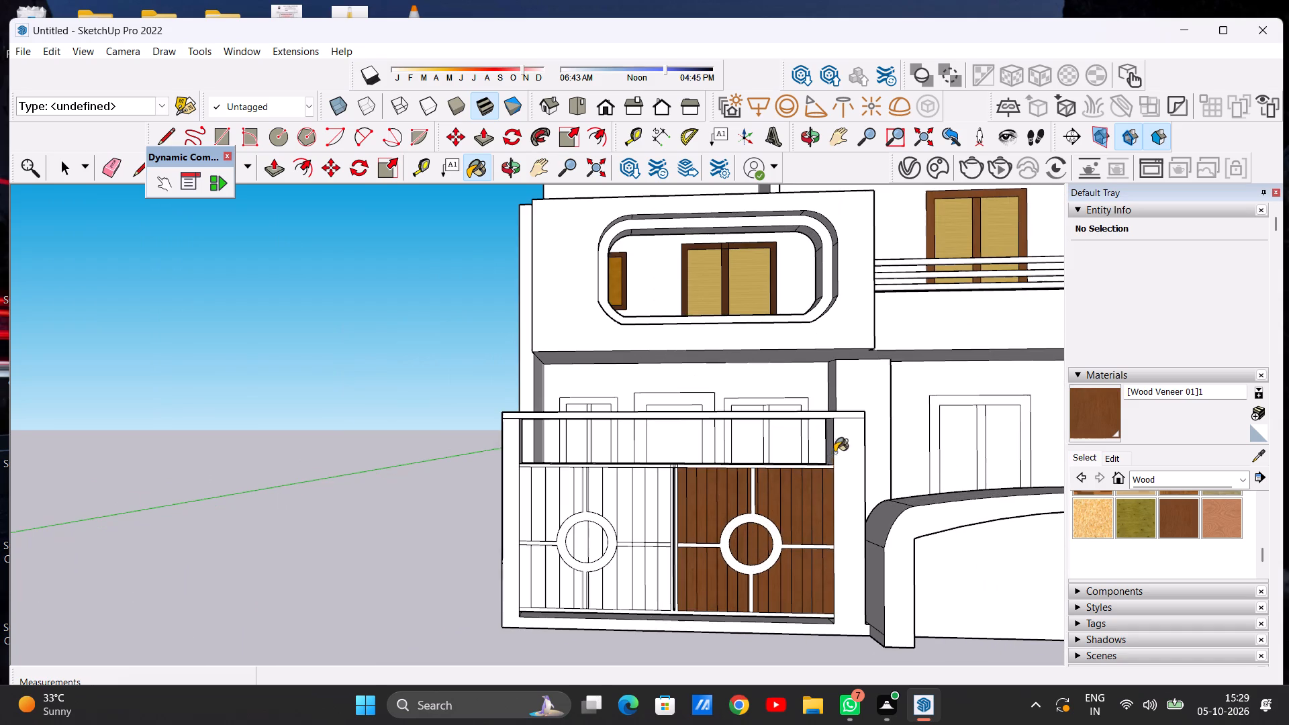
{"action": "left_click", "coordinate": [1112, 454]}
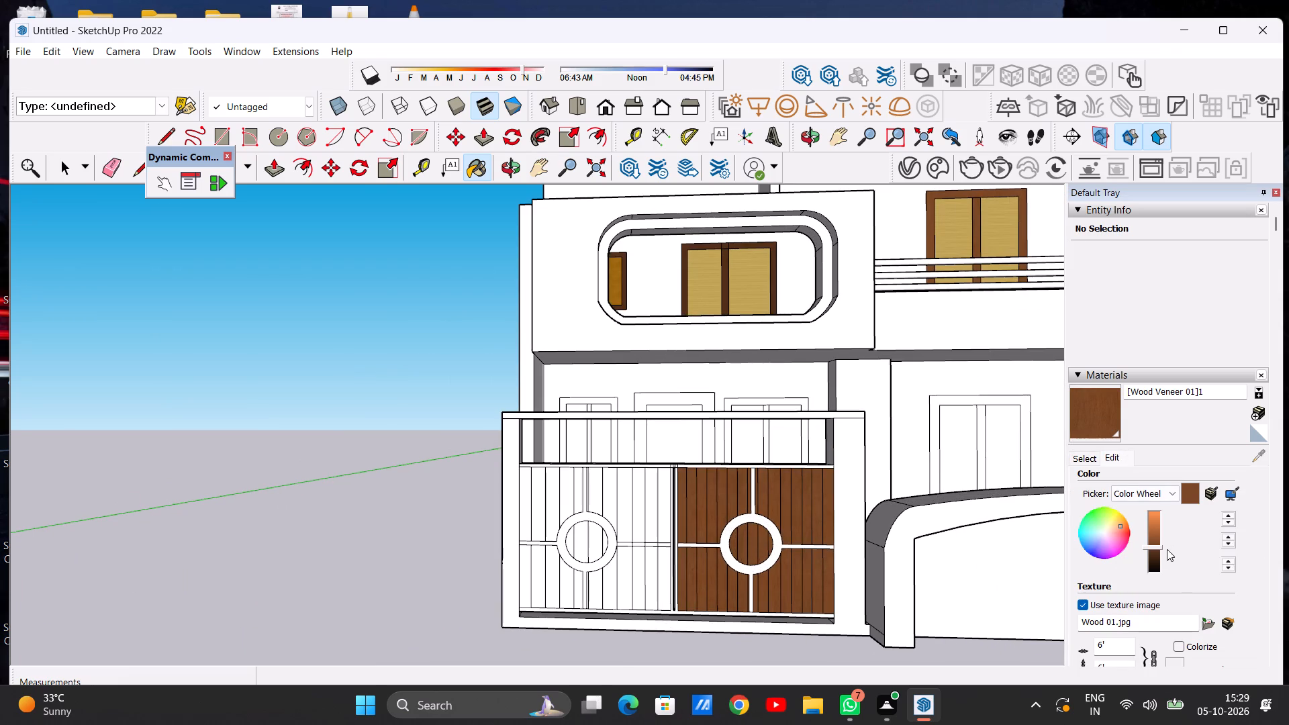
{"action": "left_click", "coordinate": [1154, 551]}
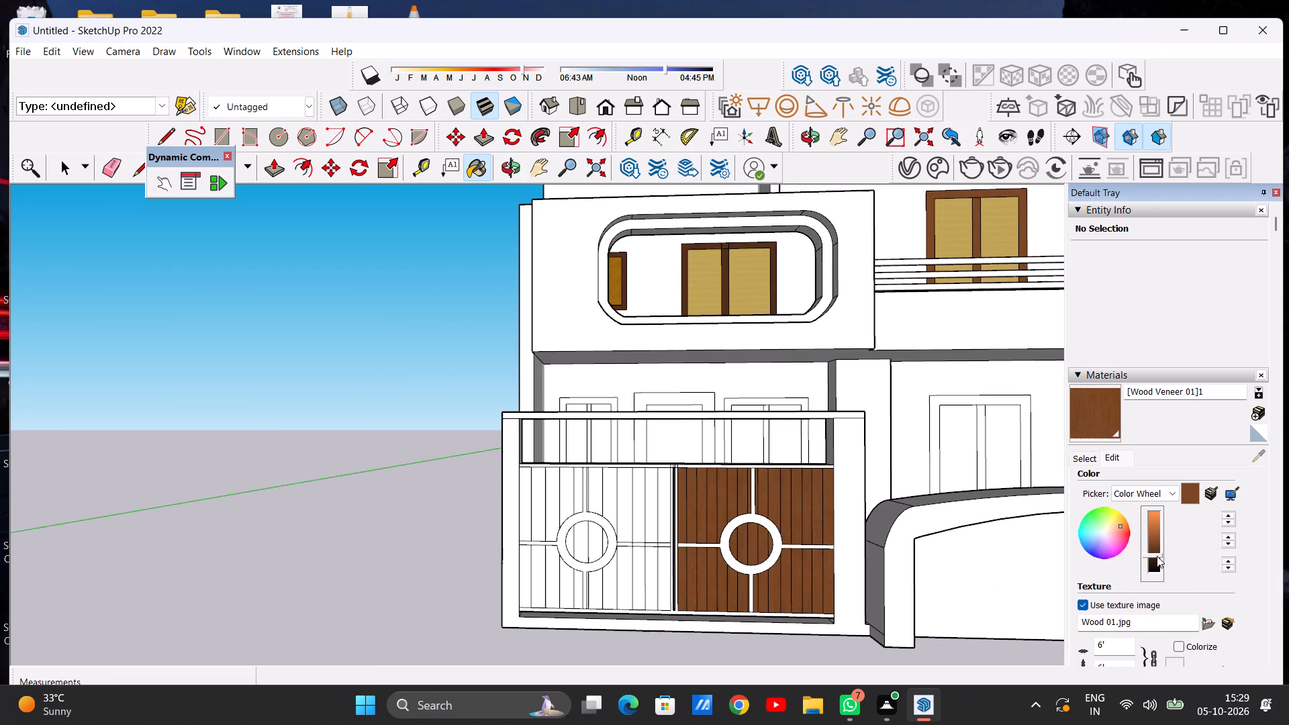
{"action": "left_click", "coordinate": [1156, 561]}
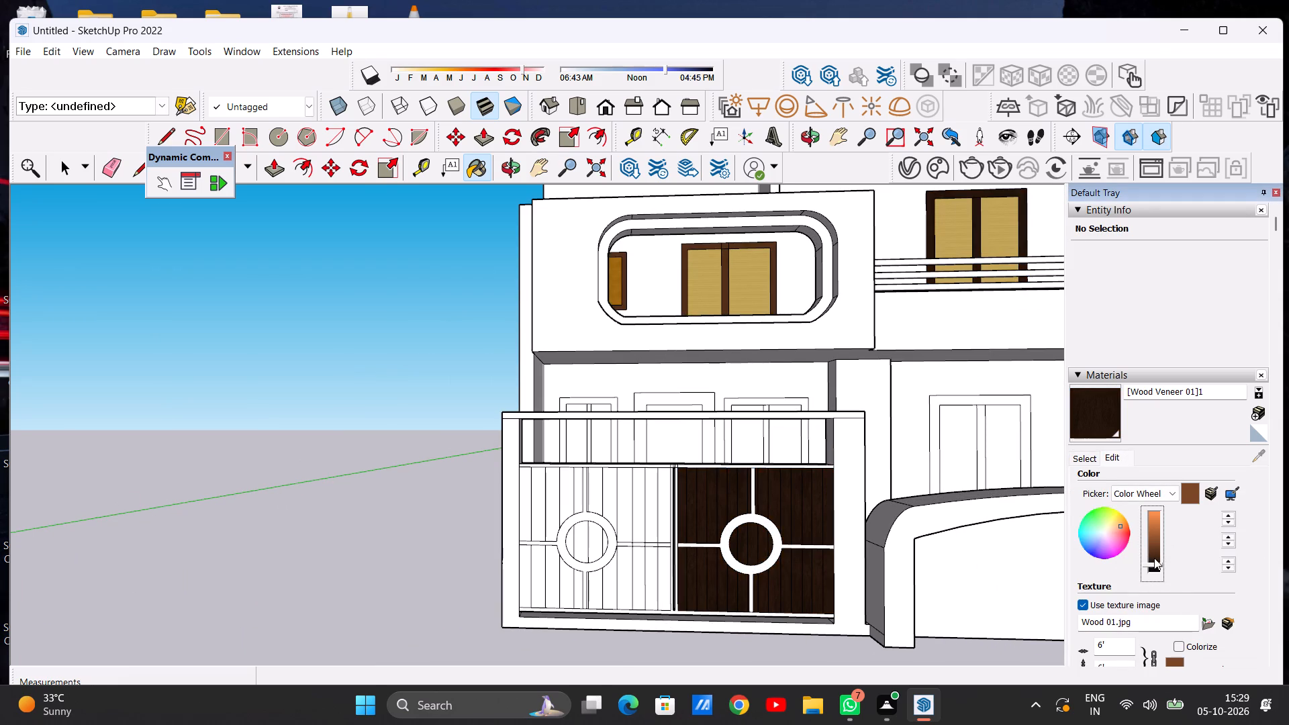
{"action": "scroll", "coordinate": [1154, 558], "scroll_direction": "up", "scroll_amount": 6}
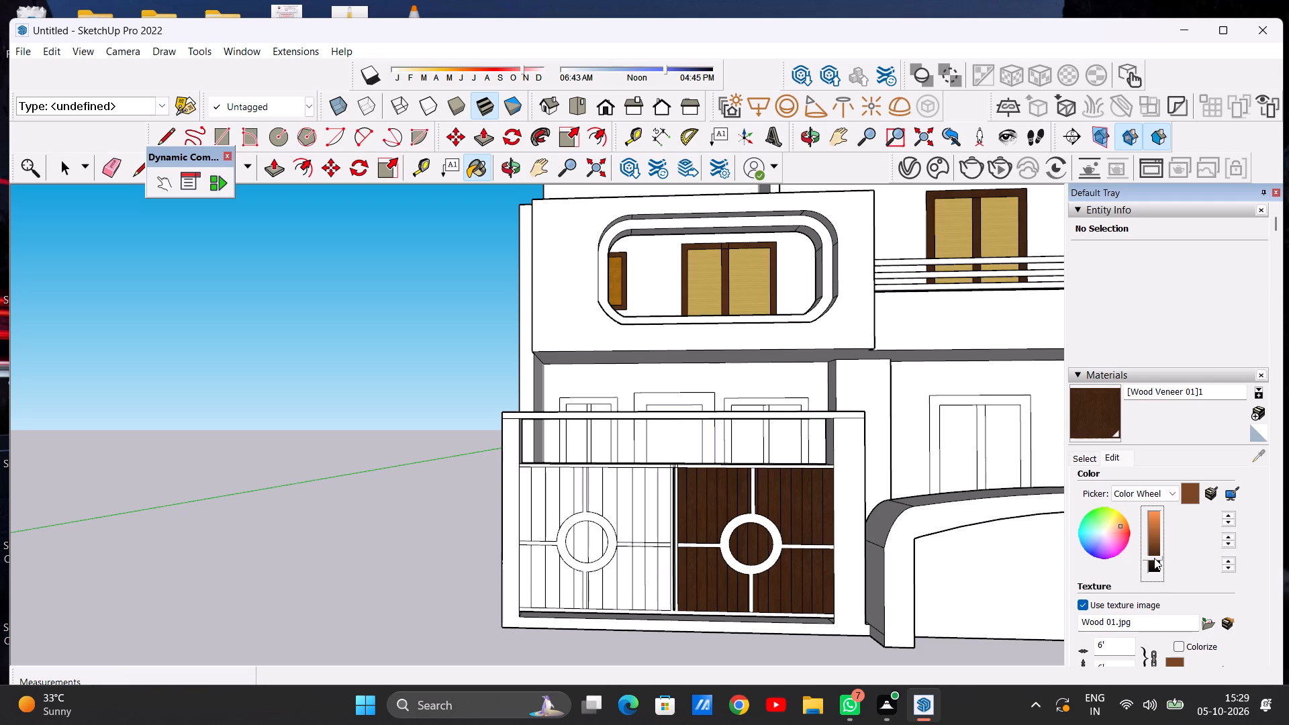
{"action": "scroll", "coordinate": [1154, 558], "scroll_direction": "up", "scroll_amount": 4}
Paint the left panel's upper slats, from the outer post to the vertical strip, with the darkened Wood Veneer 01.
{"action": "scroll", "coordinate": [731, 521], "scroll_direction": "down", "scroll_amount": 5}
{"action": "scroll", "coordinate": [681, 527], "scroll_direction": "up", "scroll_amount": 13}
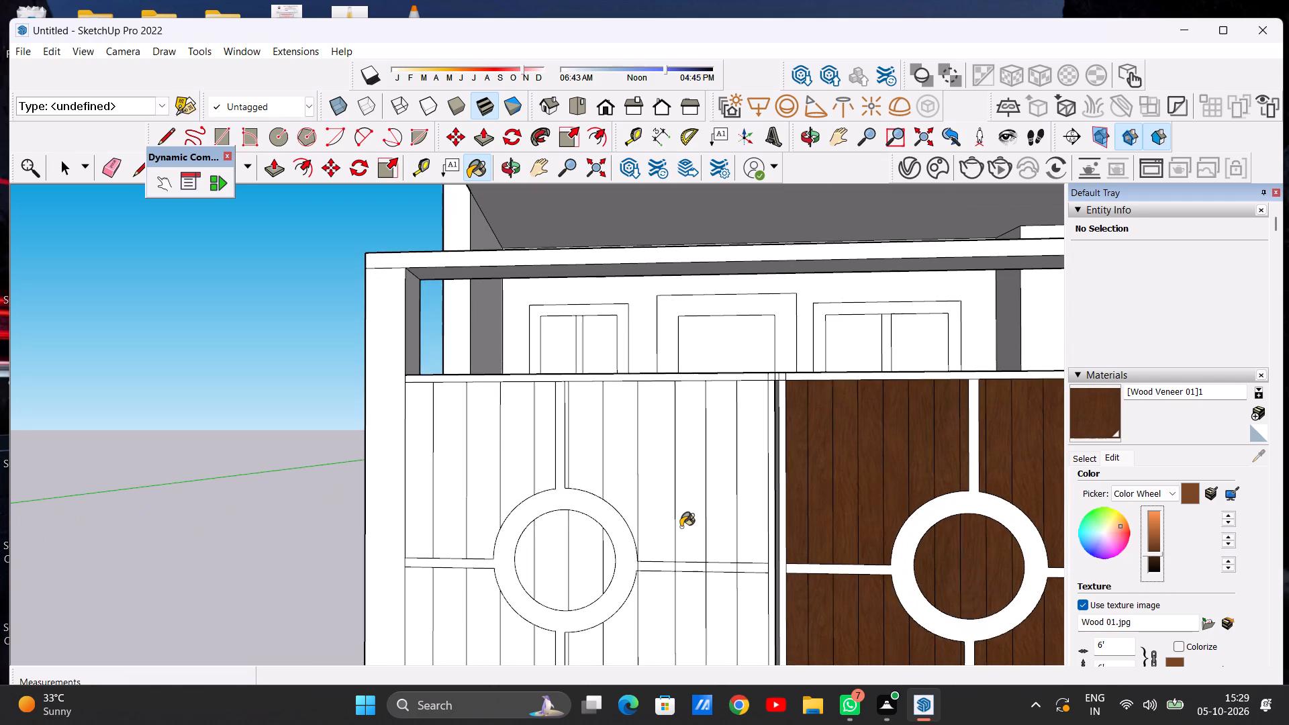
{"action": "scroll", "coordinate": [681, 527], "scroll_direction": "down", "scroll_amount": 13}
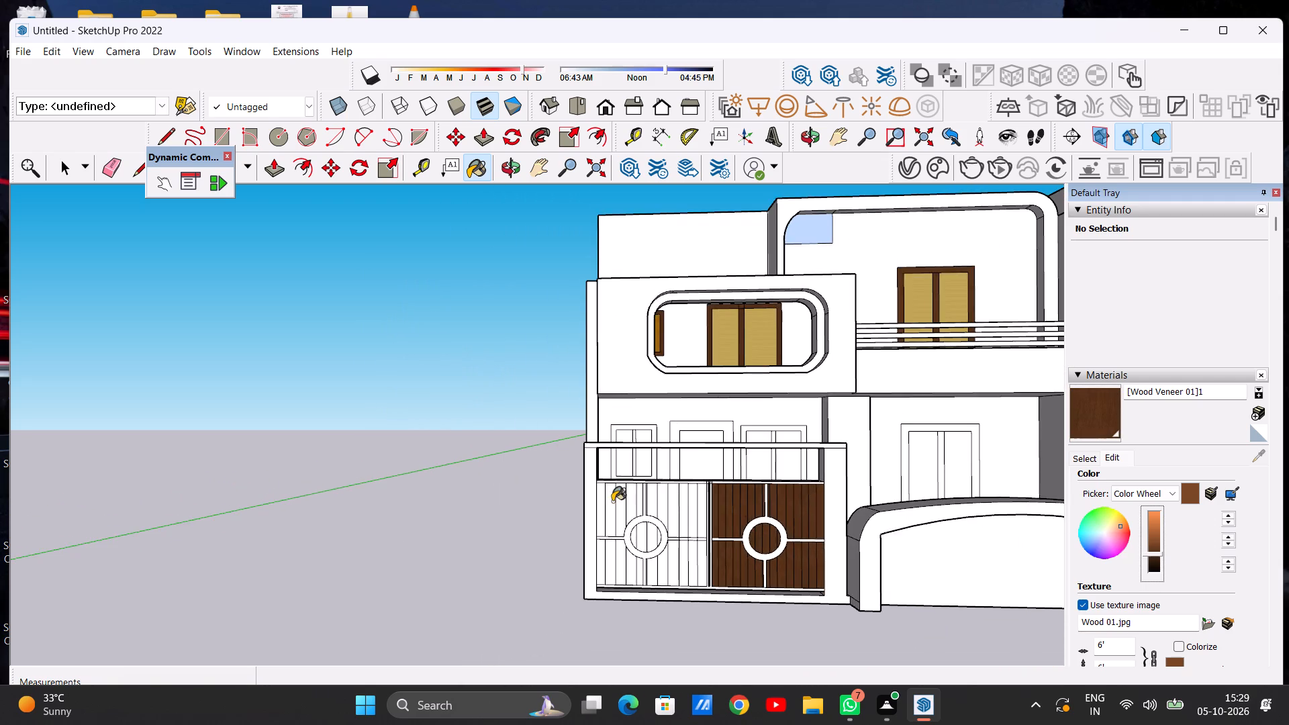
{"action": "scroll", "coordinate": [612, 501], "scroll_direction": "up", "scroll_amount": 13}
{"action": "left_click", "coordinate": [564, 521]}
{"action": "left_click", "coordinate": [604, 519]}
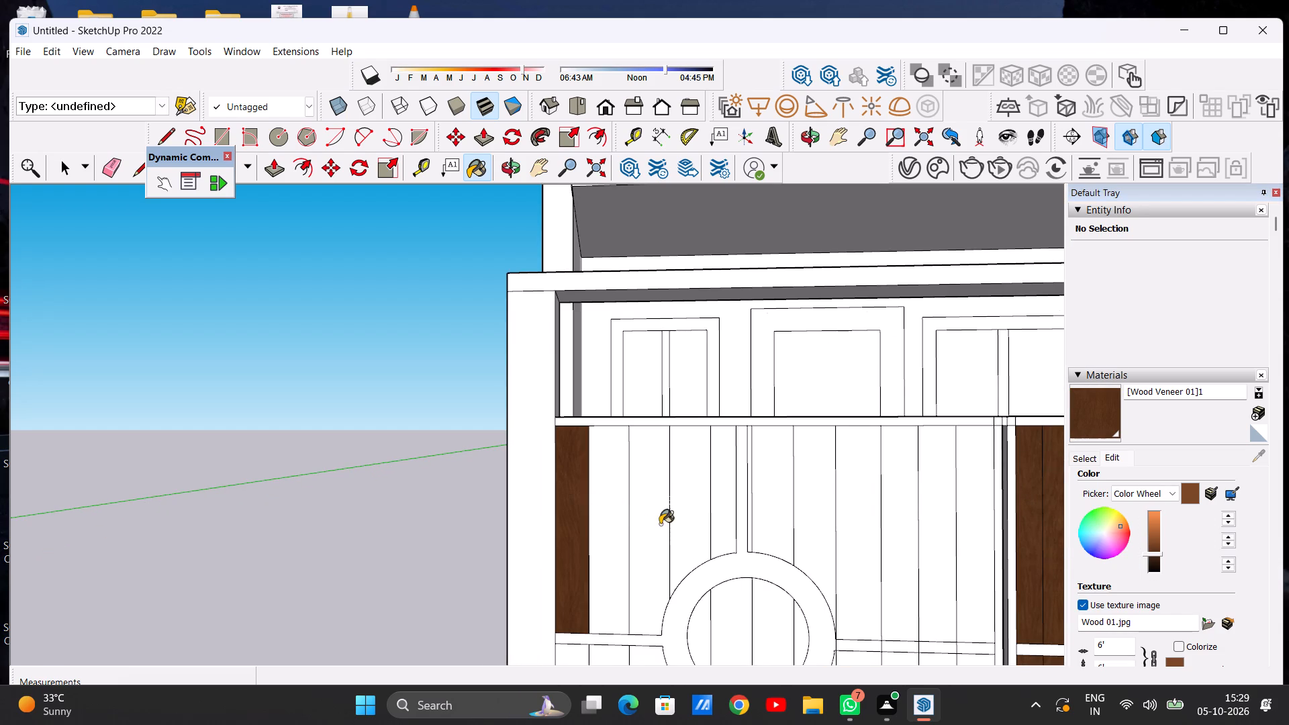
{"action": "left_click", "coordinate": [636, 528]}
{"action": "left_click", "coordinate": [691, 529]}
{"action": "left_click", "coordinate": [727, 529]}
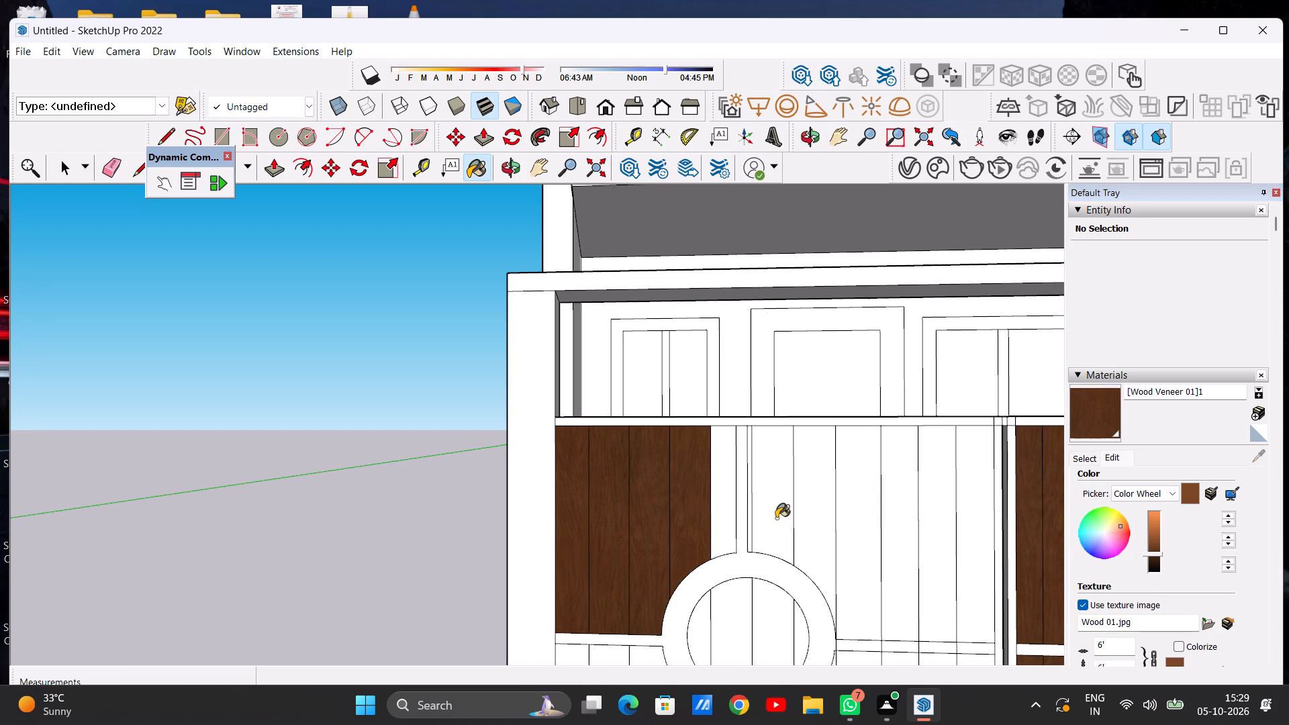
Paint the left panel's upper slats from the vertical strip to the centre gap, including the narrow sliver beside the strip, with Wood Veneer 01.
{"action": "left_click", "coordinate": [781, 518]}
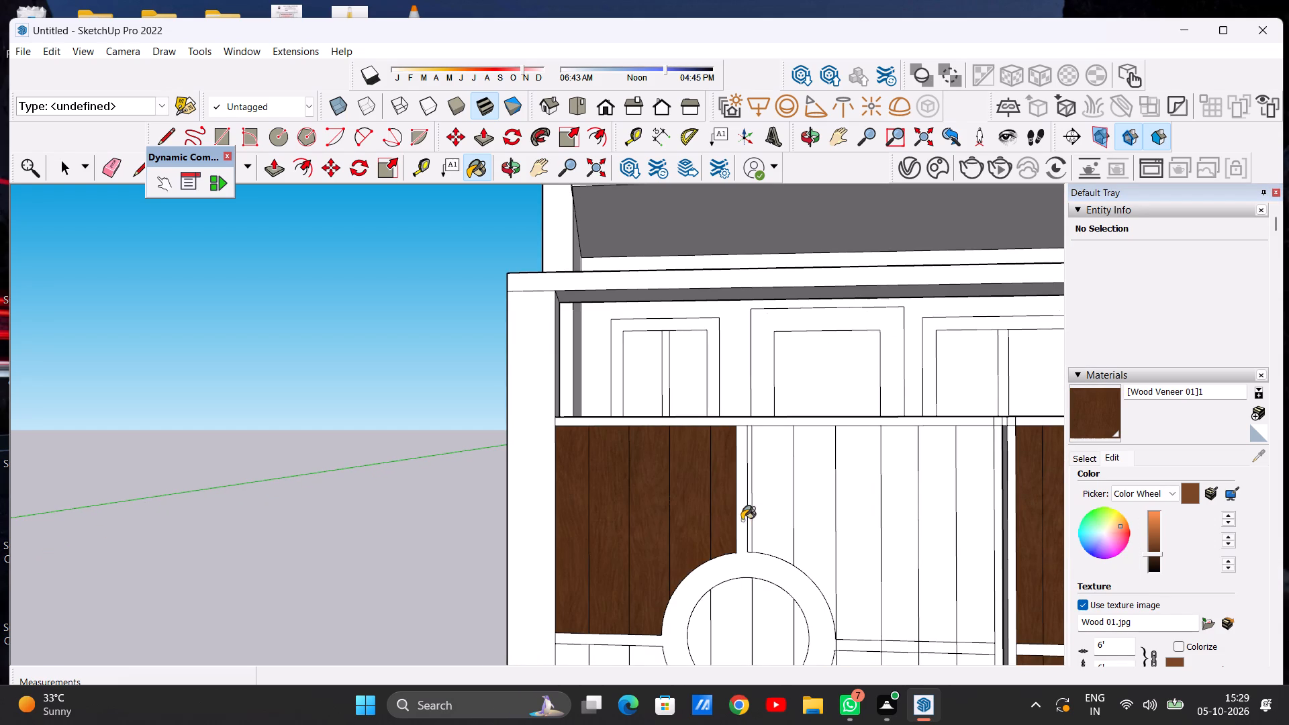
{"action": "scroll", "coordinate": [754, 523], "scroll_direction": "up", "scroll_amount": 7}
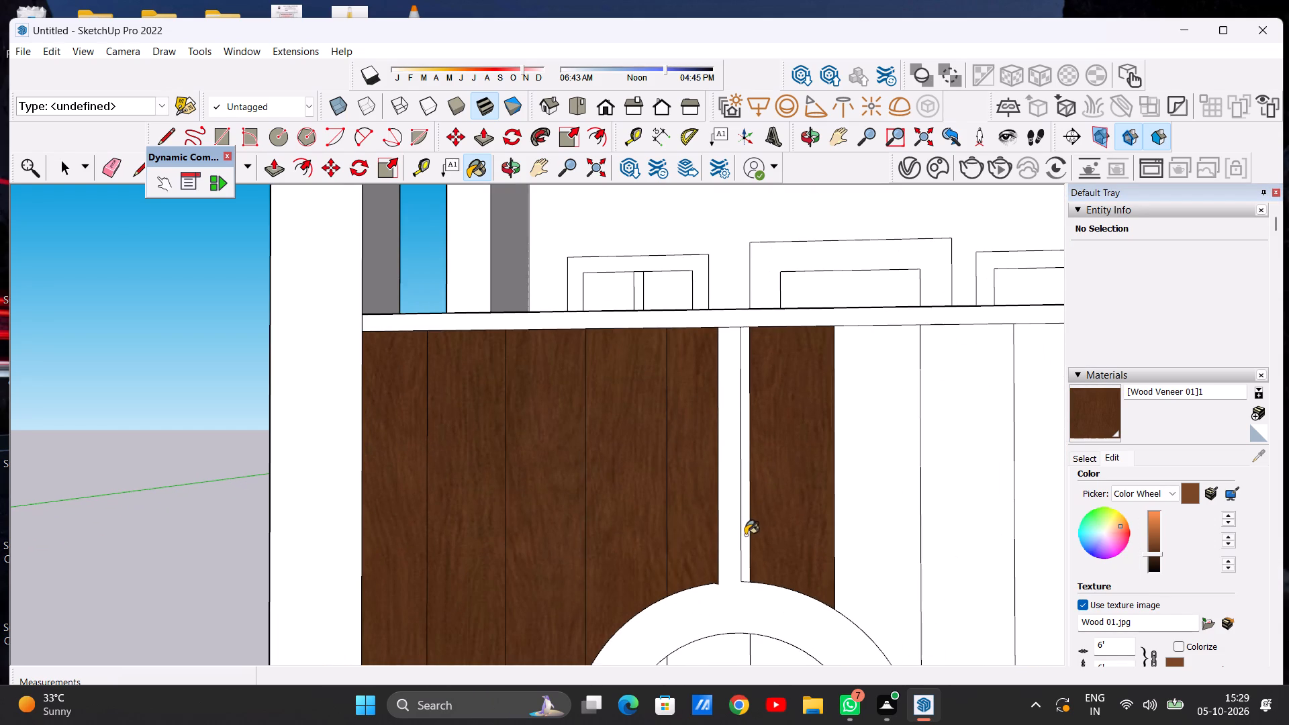
{"action": "left_click", "coordinate": [745, 535]}
{"action": "scroll", "coordinate": [759, 527], "scroll_direction": "down", "scroll_amount": 11}
{"action": "scroll", "coordinate": [810, 520], "scroll_direction": "up", "scroll_amount": 6}
{"action": "left_click", "coordinate": [804, 530]}
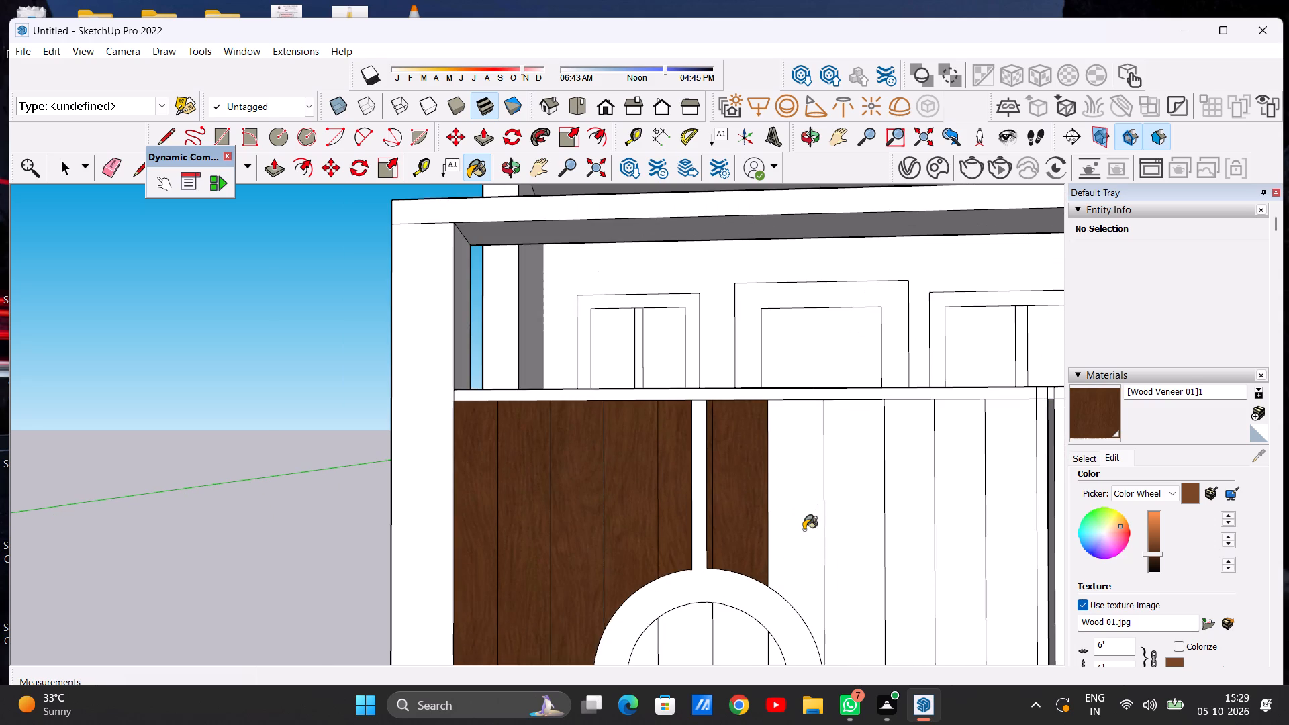
{"action": "left_click", "coordinate": [847, 530]}
{"action": "left_click", "coordinate": [909, 533]}
{"action": "left_click", "coordinate": [947, 535]}
{"action": "scroll", "coordinate": [915, 525], "scroll_direction": "down", "scroll_amount": 3}
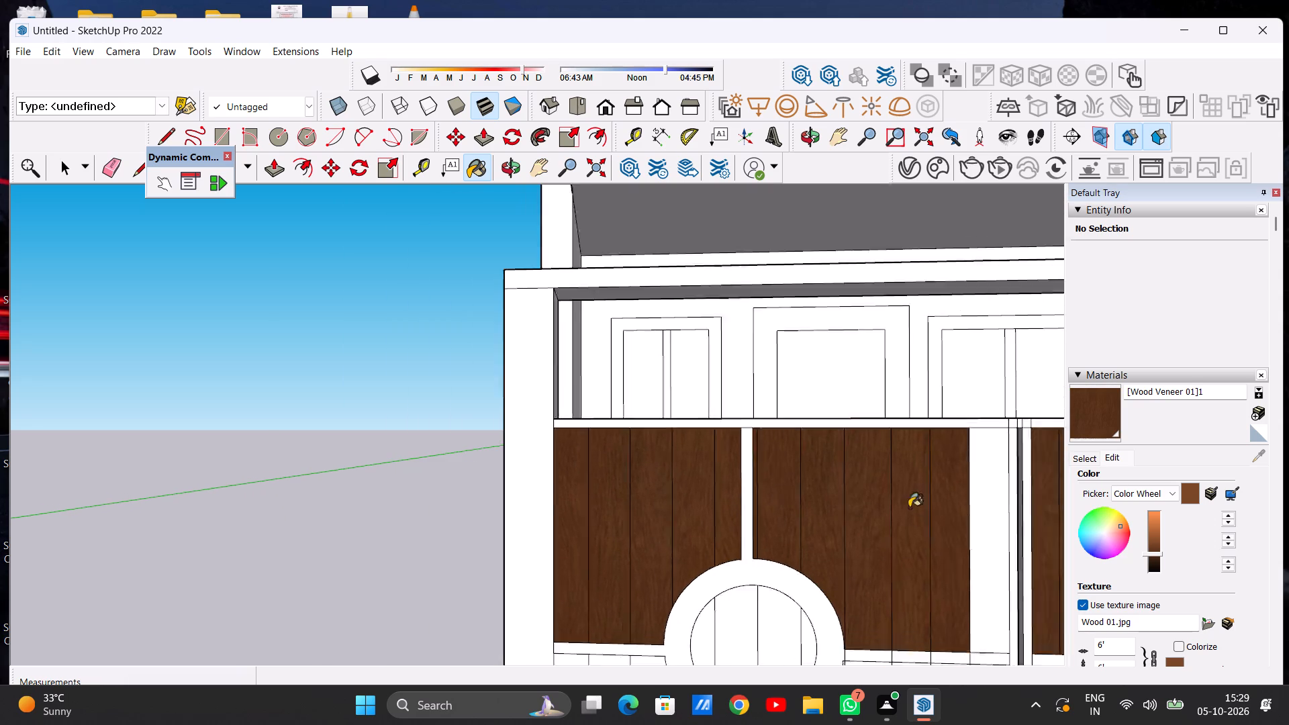
{"action": "scroll", "coordinate": [909, 507], "scroll_direction": "down", "scroll_amount": 9}
{"action": "scroll", "coordinate": [982, 517], "scroll_direction": "up", "scroll_amount": 5}
{"action": "left_click", "coordinate": [928, 530]}
Paint the left panel's lower slats from the centre gap to the vertical strip, including the narrow sliver beside it, with Wood Veneer 01.
{"action": "scroll", "coordinate": [886, 428], "scroll_direction": "down", "scroll_amount": 6}
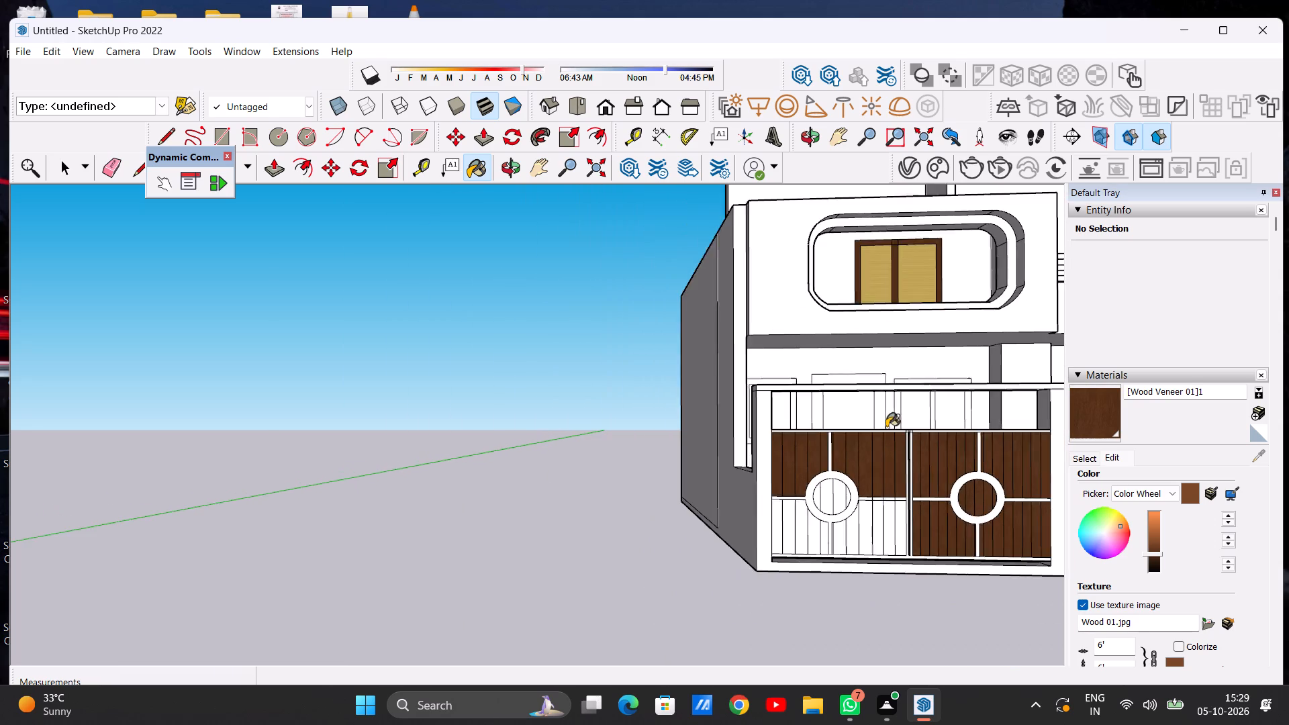
{"action": "scroll", "coordinate": [886, 428], "scroll_direction": "down", "scroll_amount": 4}
{"action": "scroll", "coordinate": [900, 520], "scroll_direction": "up", "scroll_amount": 14}
{"action": "left_click", "coordinate": [900, 520]}
{"action": "left_click", "coordinate": [854, 530]}
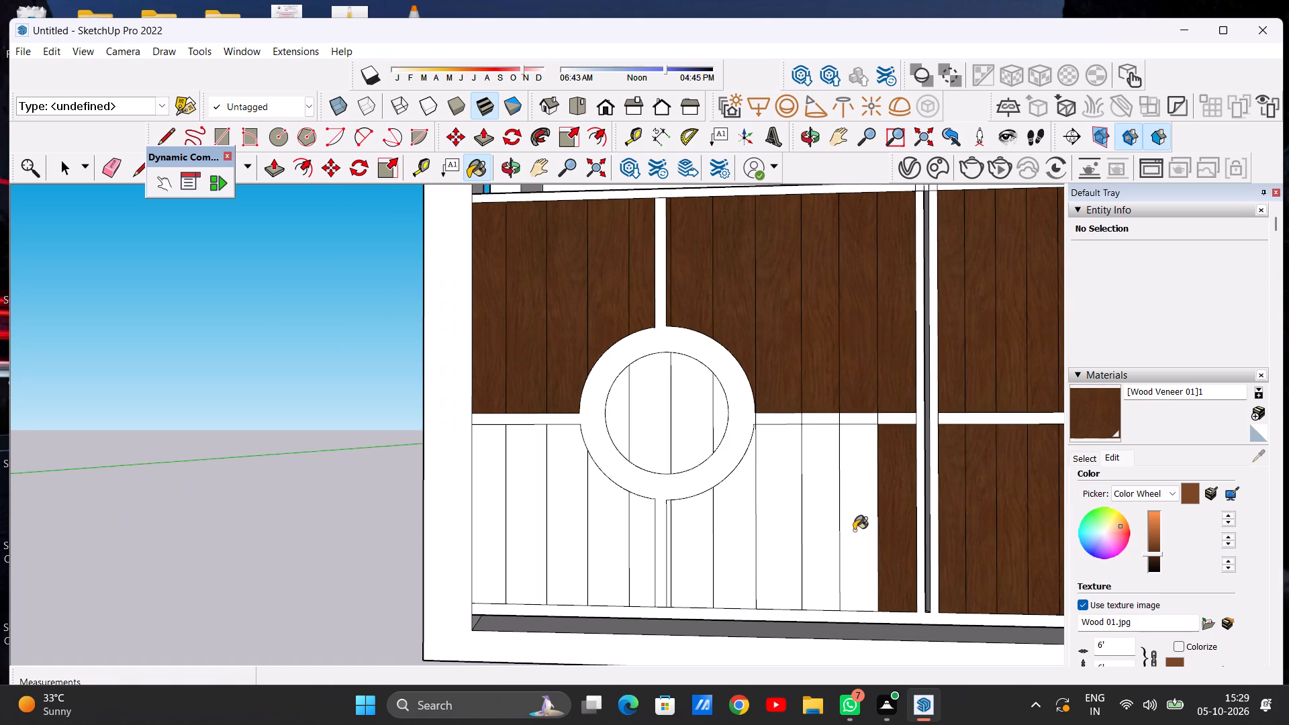
{"action": "left_click", "coordinate": [821, 540]}
{"action": "left_click", "coordinate": [781, 548]}
{"action": "scroll", "coordinate": [824, 538], "scroll_direction": "down", "scroll_amount": 7}
{"action": "scroll", "coordinate": [791, 541], "scroll_direction": "up", "scroll_amount": 7}
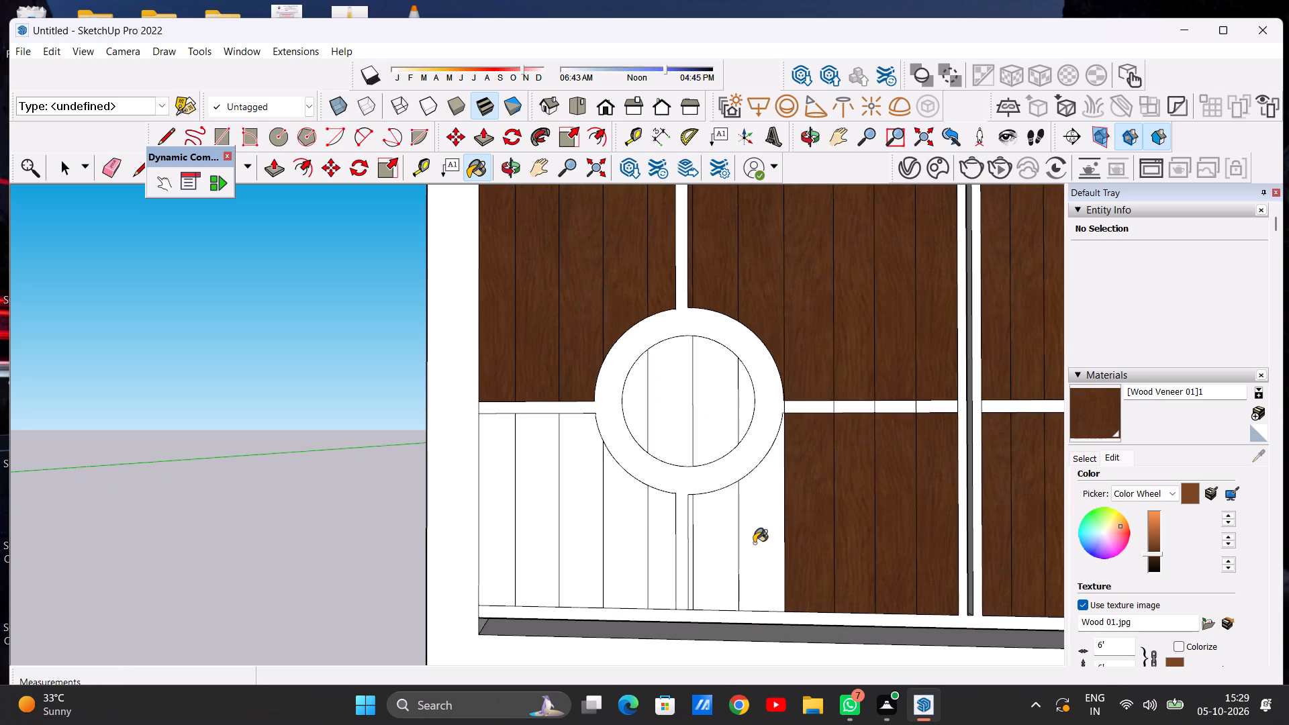
{"action": "left_click", "coordinate": [764, 546]}
{"action": "scroll", "coordinate": [781, 546], "scroll_direction": "down", "scroll_amount": 5}
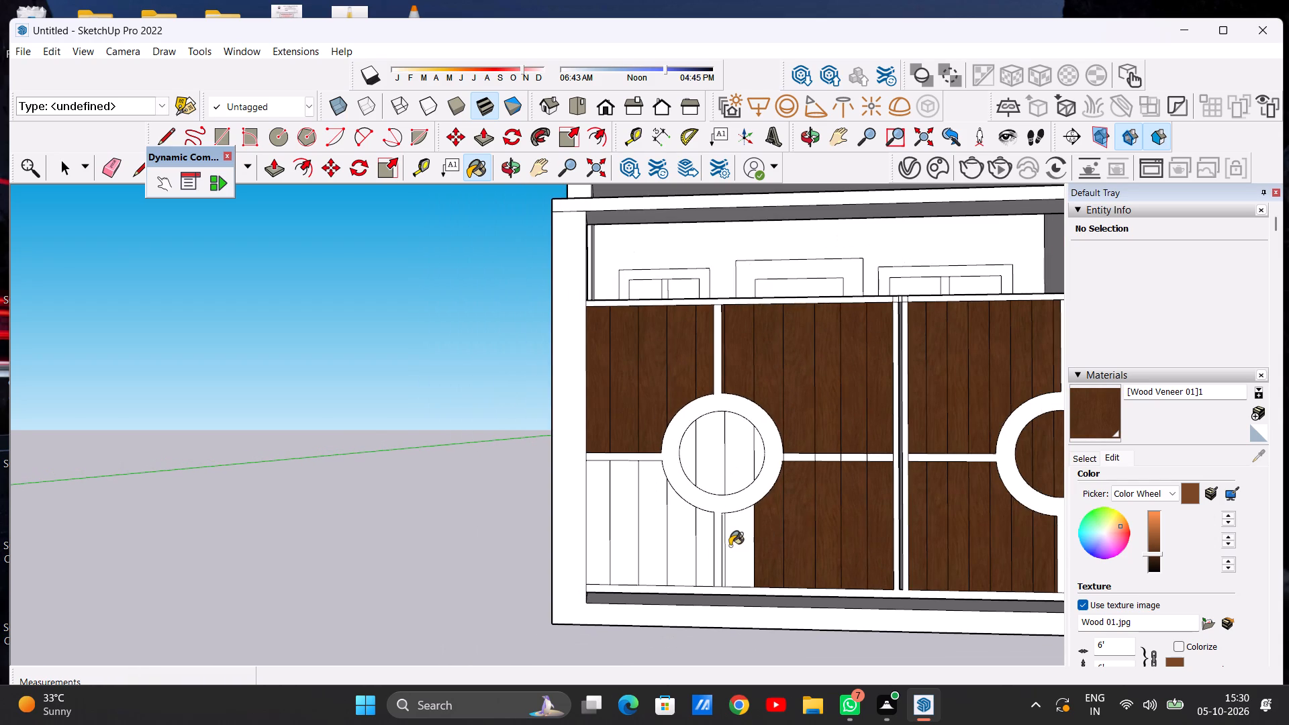
{"action": "left_click", "coordinate": [736, 546]}
{"action": "scroll", "coordinate": [719, 559], "scroll_direction": "up", "scroll_amount": 13}
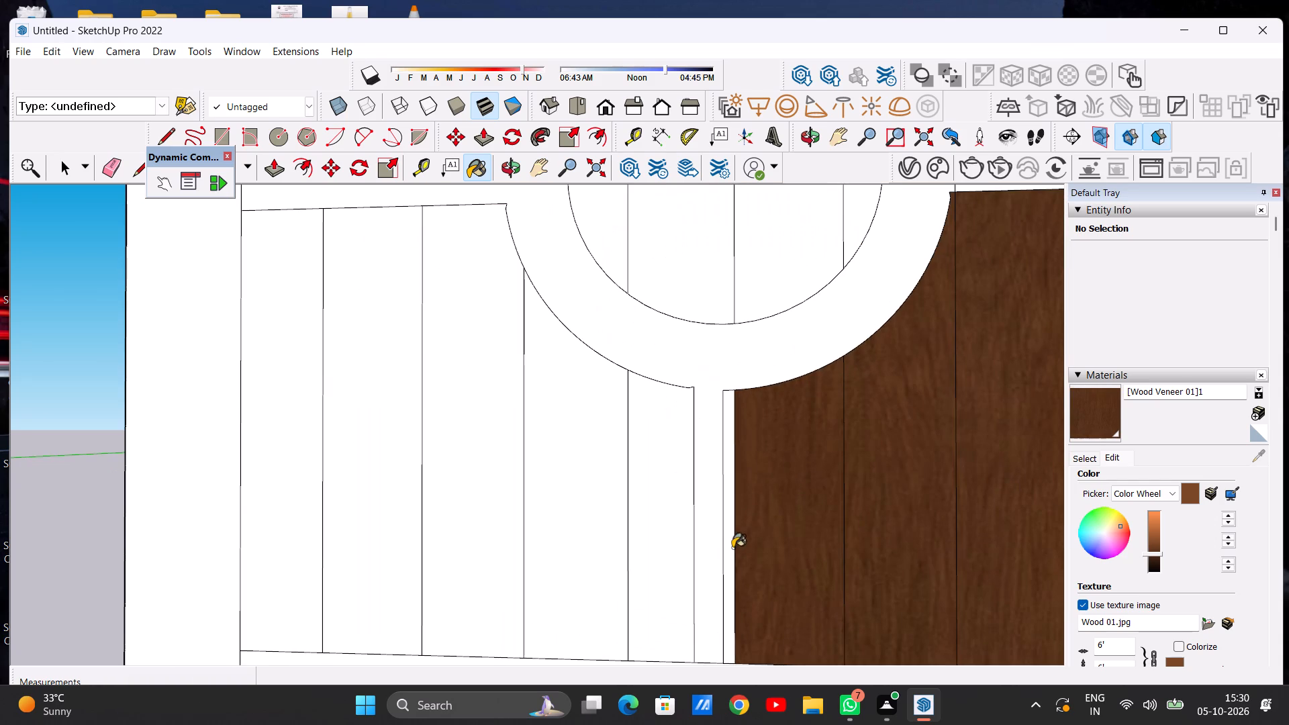
{"action": "left_click", "coordinate": [732, 548]}
Paint the left panel's remaining lower slats, from the vertical strip to the outer post, with Wood Veneer 01.
{"action": "scroll", "coordinate": [781, 546], "scroll_direction": "down", "scroll_amount": 6}
{"action": "scroll", "coordinate": [733, 549], "scroll_direction": "up", "scroll_amount": 6}
{"action": "left_click", "coordinate": [696, 551]}
{"action": "scroll", "coordinate": [853, 534], "scroll_direction": "down", "scroll_amount": 9}
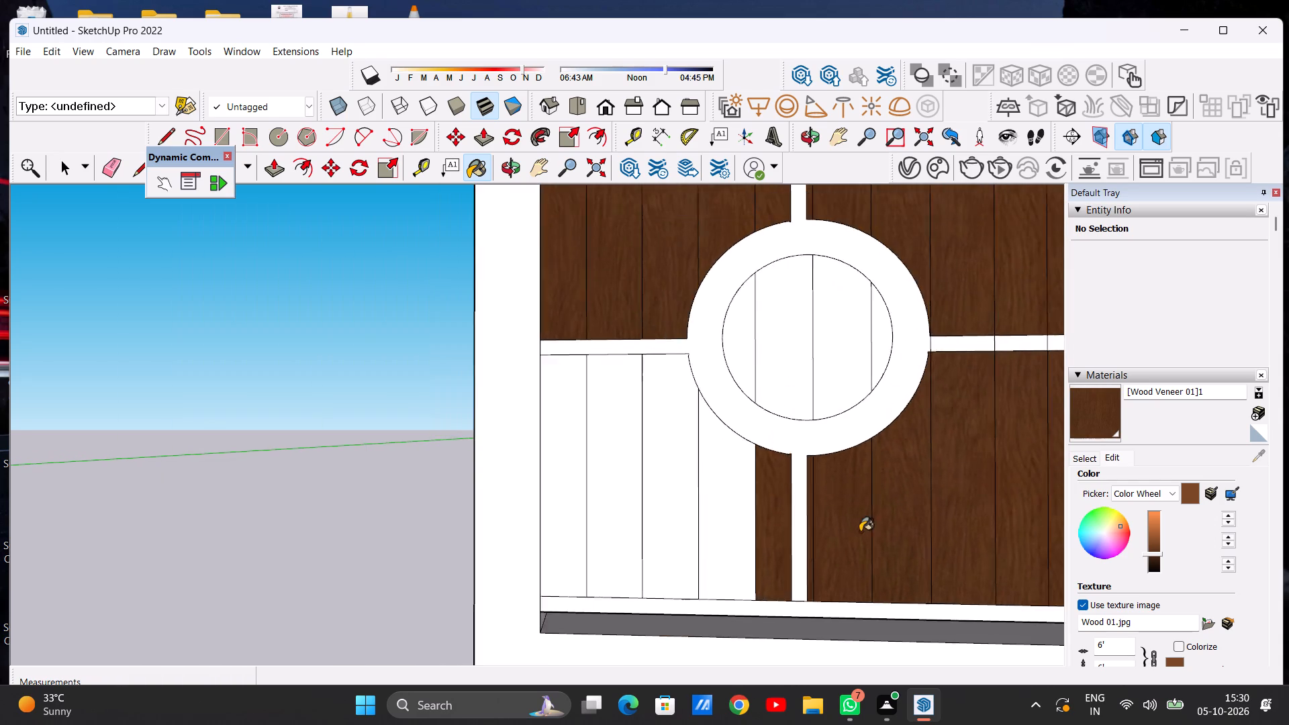
{"action": "scroll", "coordinate": [860, 532], "scroll_direction": "down", "scroll_amount": 1}
{"action": "scroll", "coordinate": [771, 532], "scroll_direction": "up", "scroll_amount": 5}
{"action": "left_click", "coordinate": [713, 534]}
{"action": "left_click", "coordinate": [647, 544]}
{"action": "left_click", "coordinate": [595, 545]}
{"action": "left_click", "coordinate": [518, 545]}
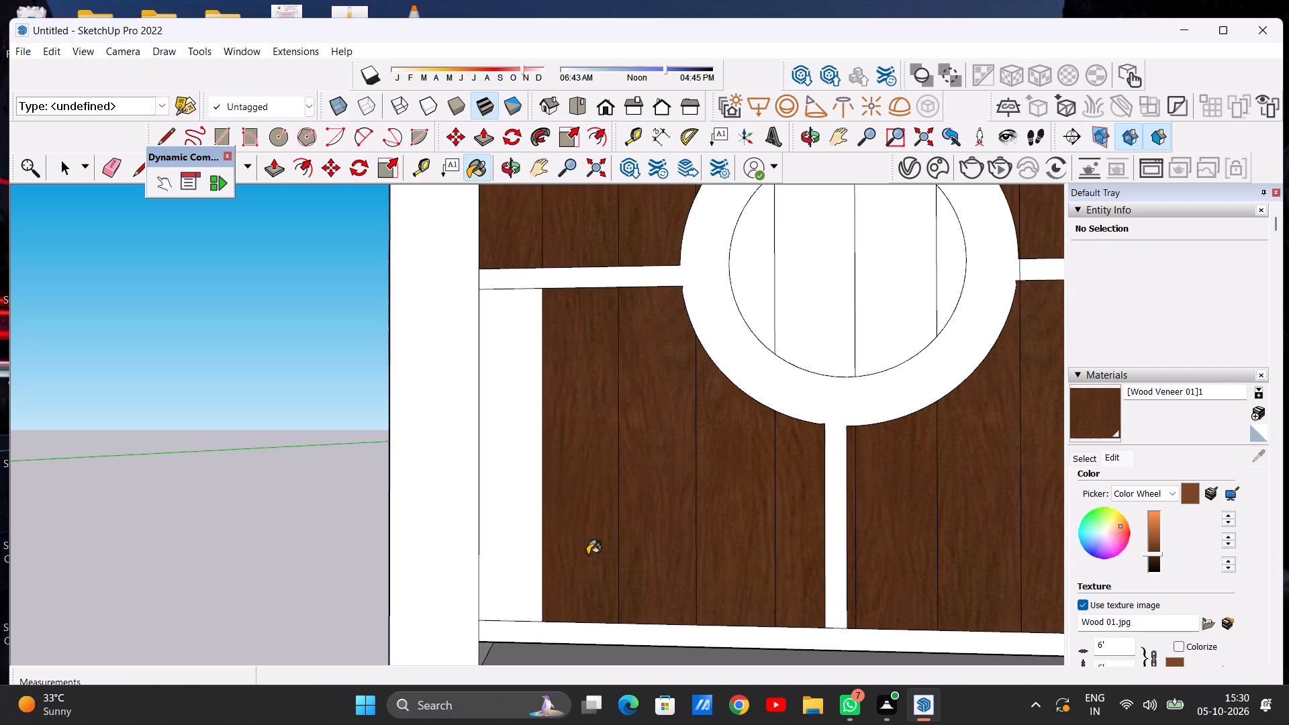
Paint all the slat pieces inside the left panel's ring with Wood Veneer 01, keeping the ring white.
{"action": "scroll", "coordinate": [641, 559], "scroll_direction": "down", "scroll_amount": 20}
{"action": "scroll", "coordinate": [641, 559], "scroll_direction": "down", "scroll_amount": 3}
{"action": "scroll", "coordinate": [696, 524], "scroll_direction": "up", "scroll_amount": 8}
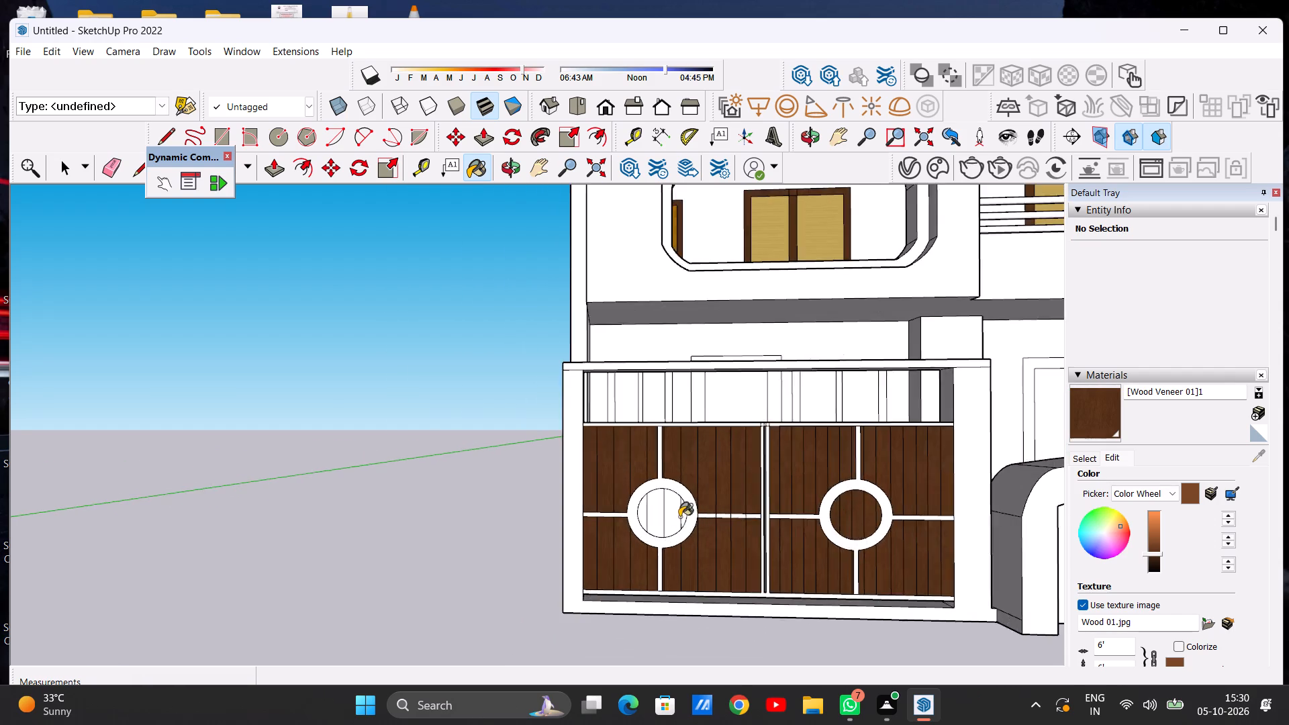
{"action": "scroll", "coordinate": [679, 517], "scroll_direction": "up", "scroll_amount": 12}
{"action": "left_click", "coordinate": [693, 501]}
{"action": "left_click", "coordinate": [661, 510]}
{"action": "left_click", "coordinate": [610, 513]}
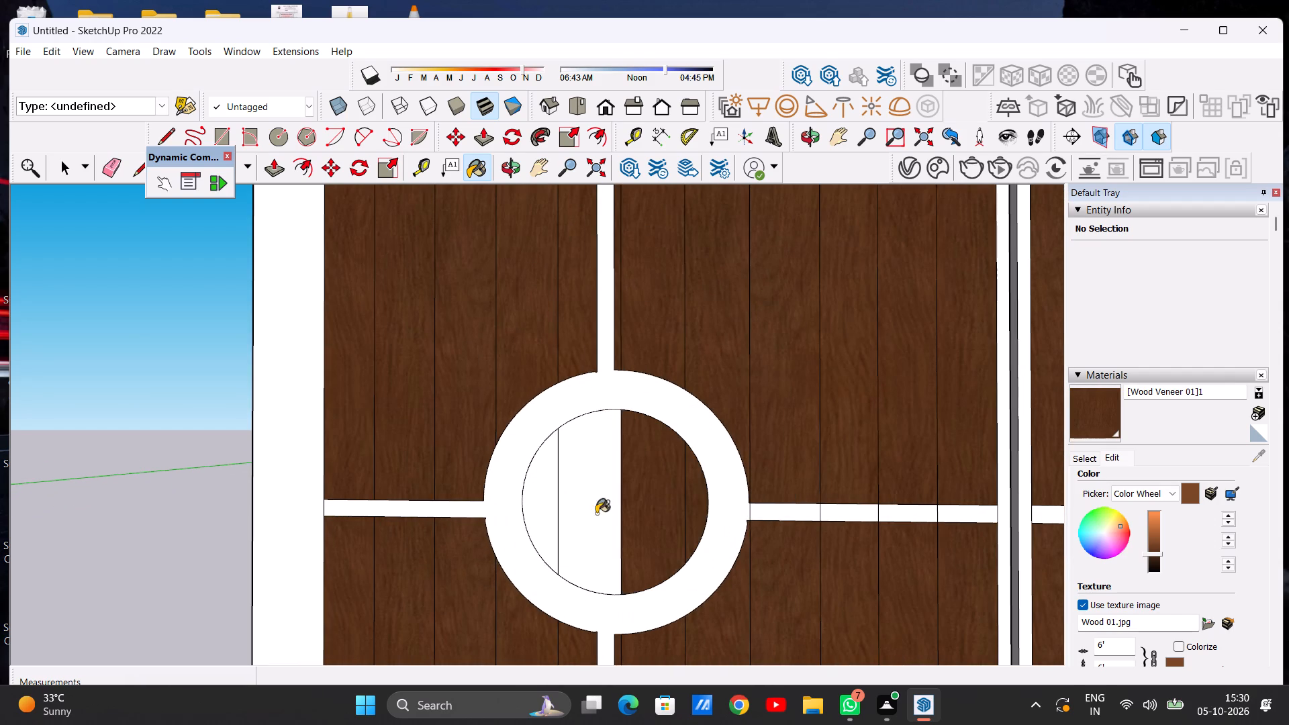
{"action": "left_click", "coordinate": [555, 511]}
{"action": "key", "text": "space"}
Examine the painted gate and the house front from several angles and distances.
{"action": "scroll", "coordinate": [701, 530], "scroll_direction": "down", "scroll_amount": 14}
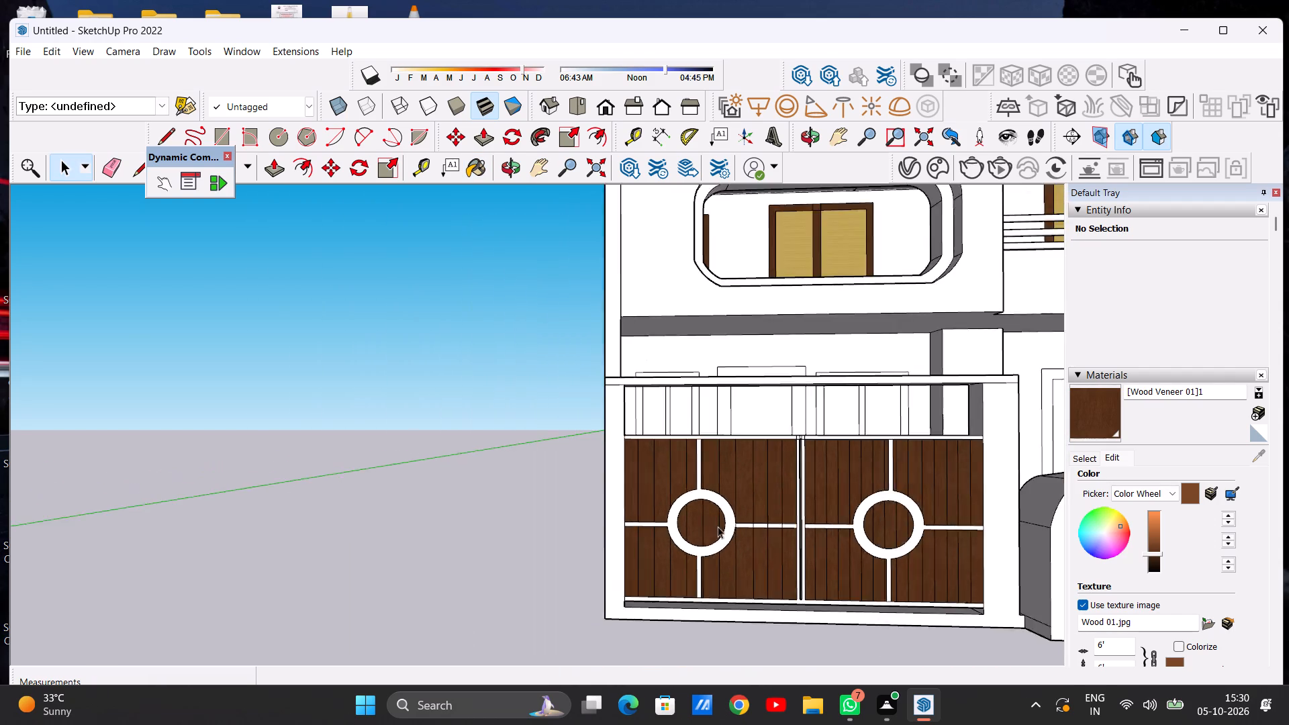
{"action": "scroll", "coordinate": [718, 526], "scroll_direction": "down", "scroll_amount": 7}
{"action": "middle_click_drag", "start_coordinate": [694, 538], "coordinate": [713, 546]}
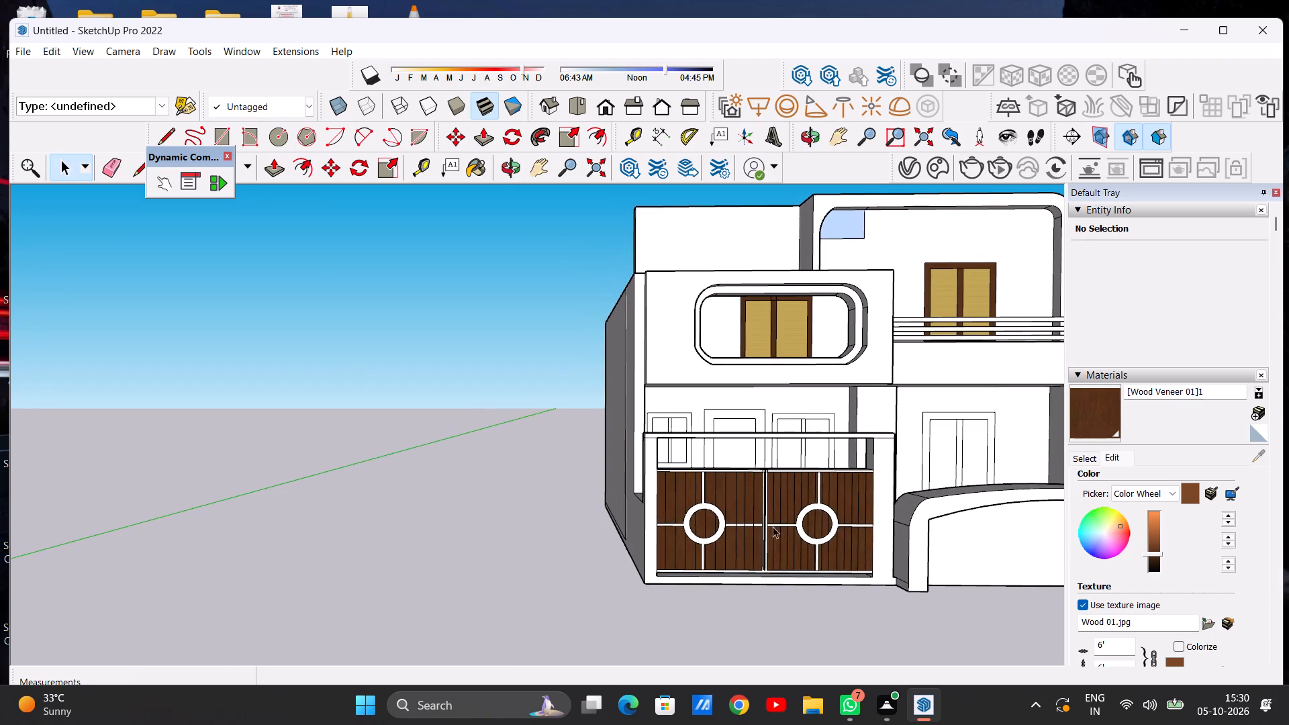
{"action": "scroll", "coordinate": [955, 512], "scroll_direction": "up", "scroll_amount": 5}
{"action": "scroll", "coordinate": [493, 487], "scroll_direction": "up", "scroll_amount": 1}
{"action": "middle_click_drag", "start_coordinate": [493, 487], "coordinate": [532, 504]}
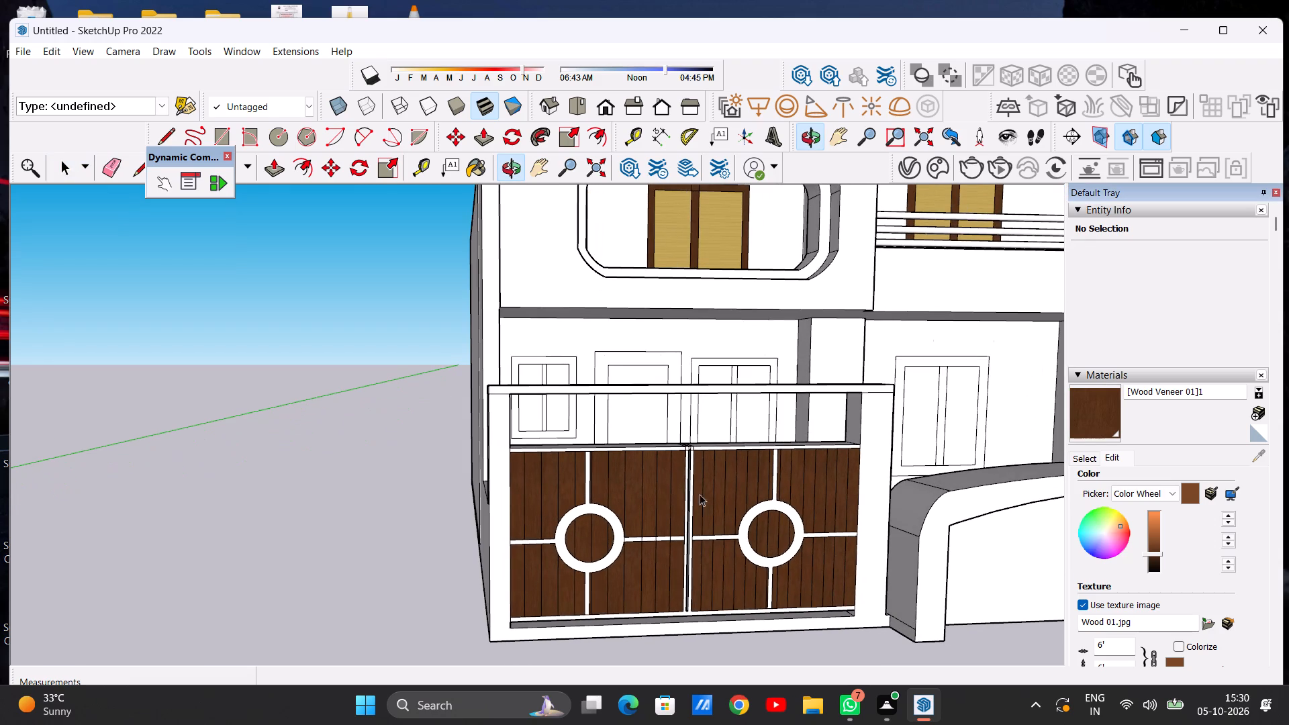
{"action": "scroll", "coordinate": [840, 532], "scroll_direction": "up", "scroll_amount": 4}
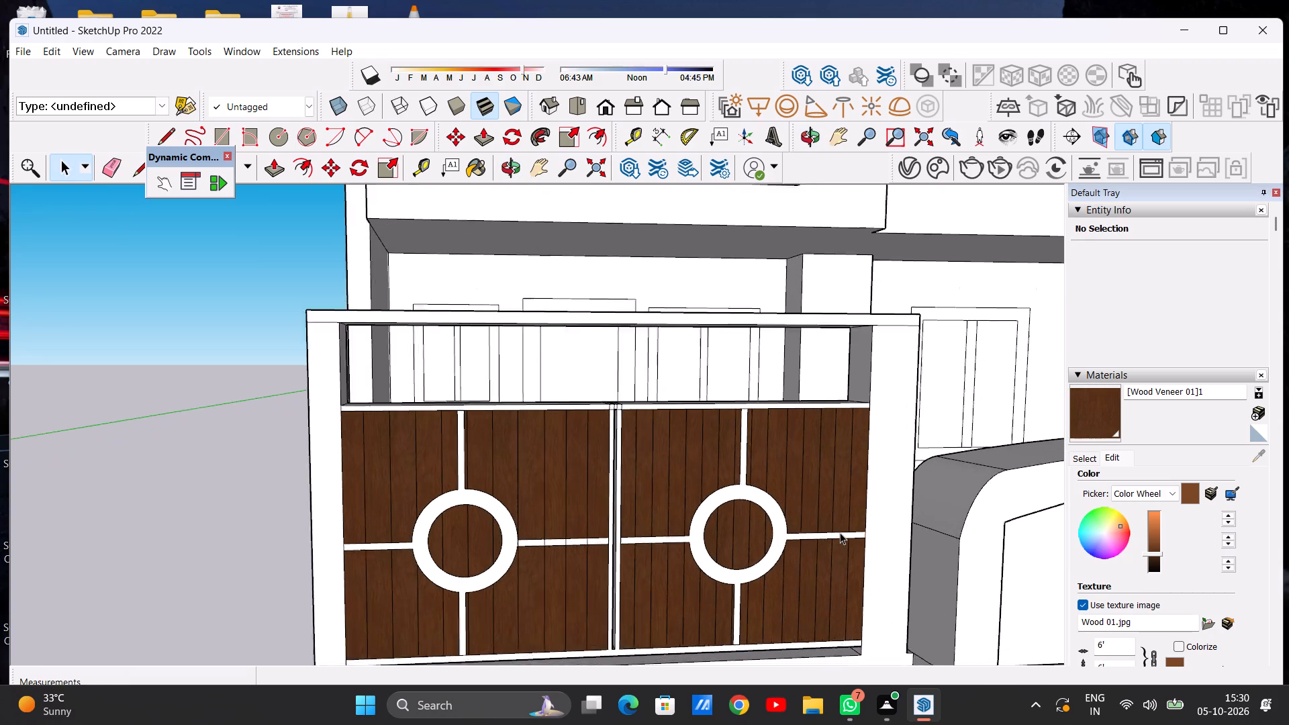
{"action": "scroll", "coordinate": [840, 532], "scroll_direction": "up", "scroll_amount": 1}
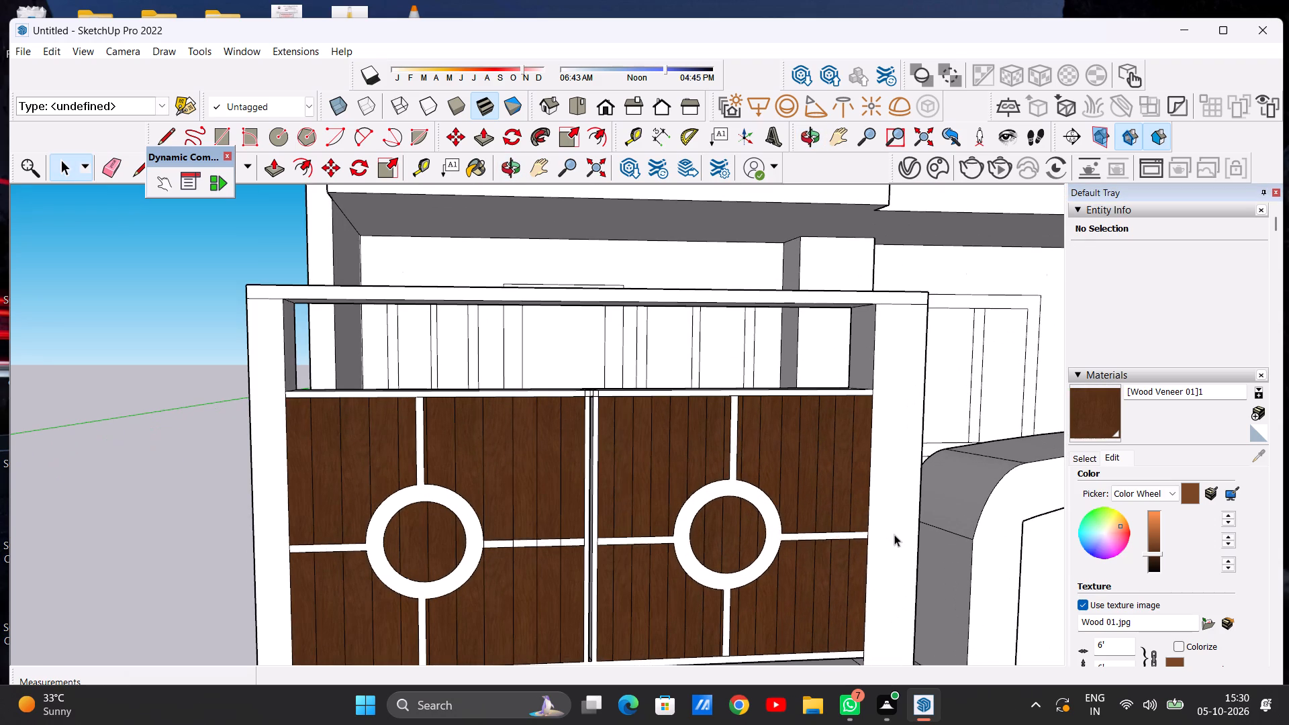
{"action": "scroll", "coordinate": [779, 527], "scroll_direction": "down", "scroll_amount": 9}
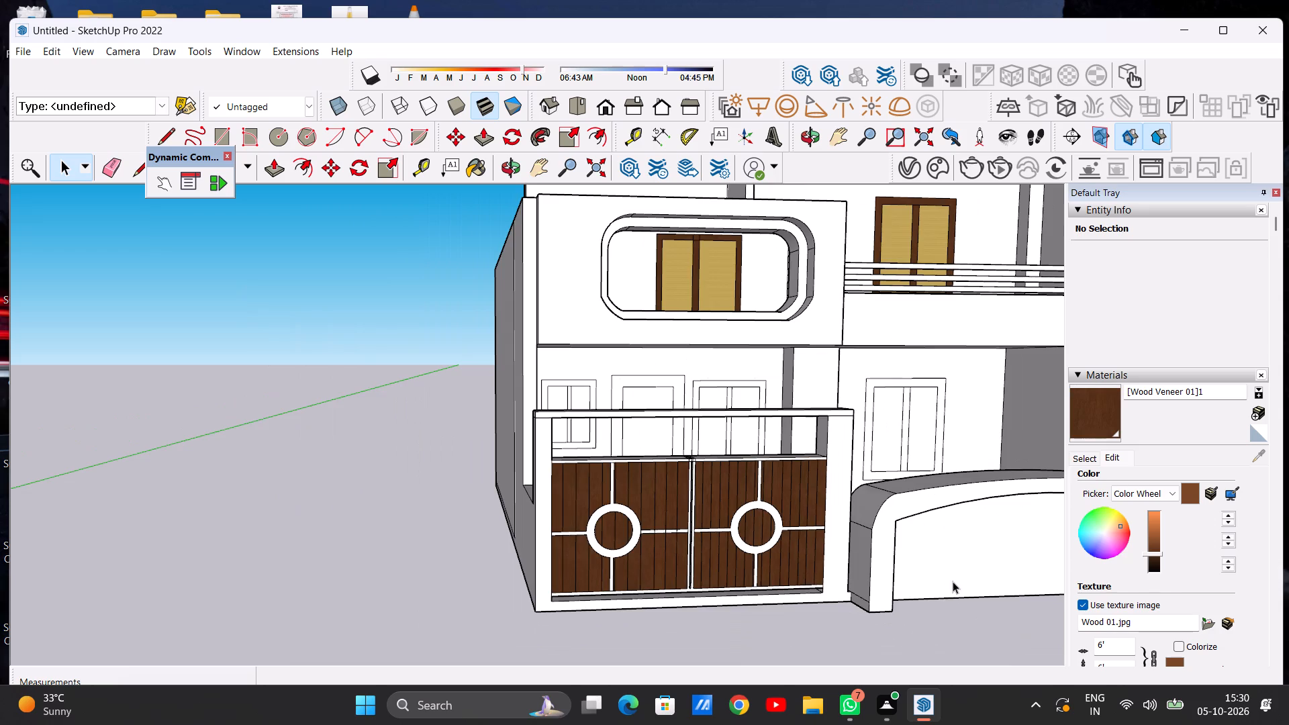
{"action": "middle_click_drag", "start_coordinate": [953, 581], "coordinate": [884, 534]}
{"action": "scroll", "coordinate": [921, 530], "scroll_direction": "down", "scroll_amount": 9}
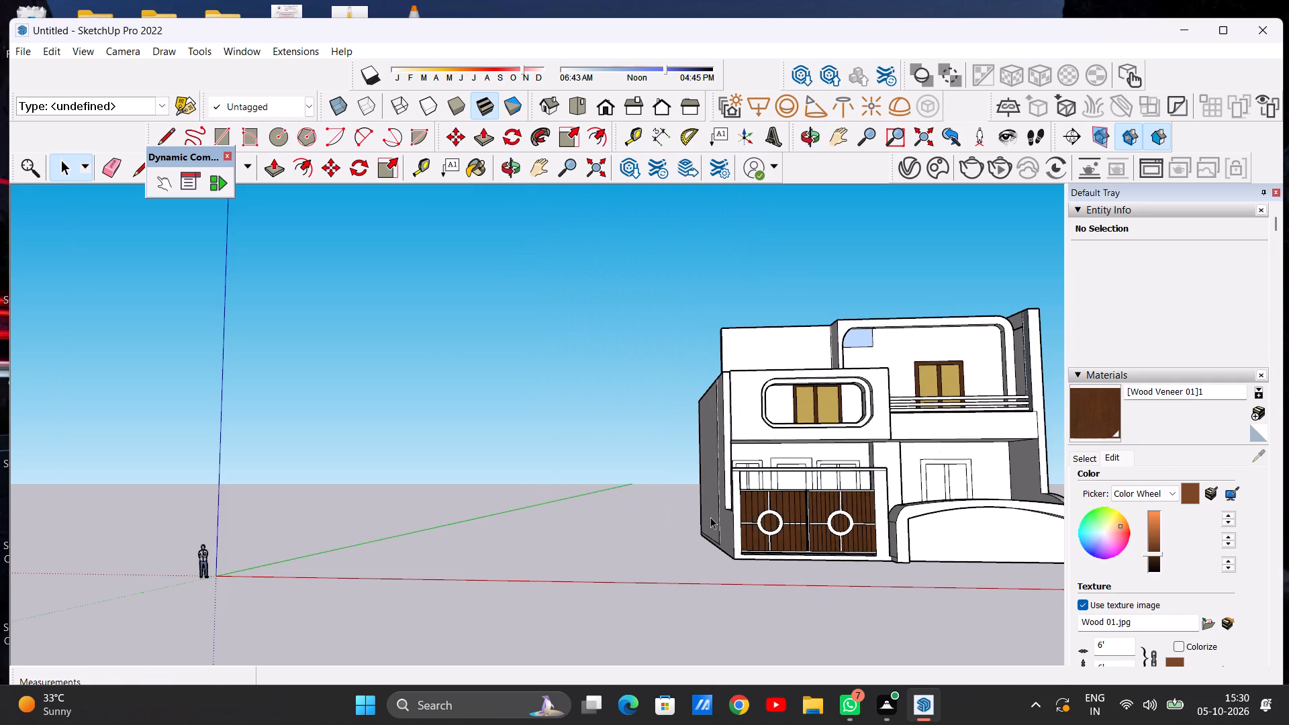
{"action": "middle_click_drag", "start_coordinate": [801, 518], "coordinate": [728, 532]}
{"action": "scroll", "coordinate": [830, 525], "scroll_direction": "up", "scroll_amount": 6}
{"action": "scroll", "coordinate": [797, 532], "scroll_direction": "down", "scroll_amount": 7}
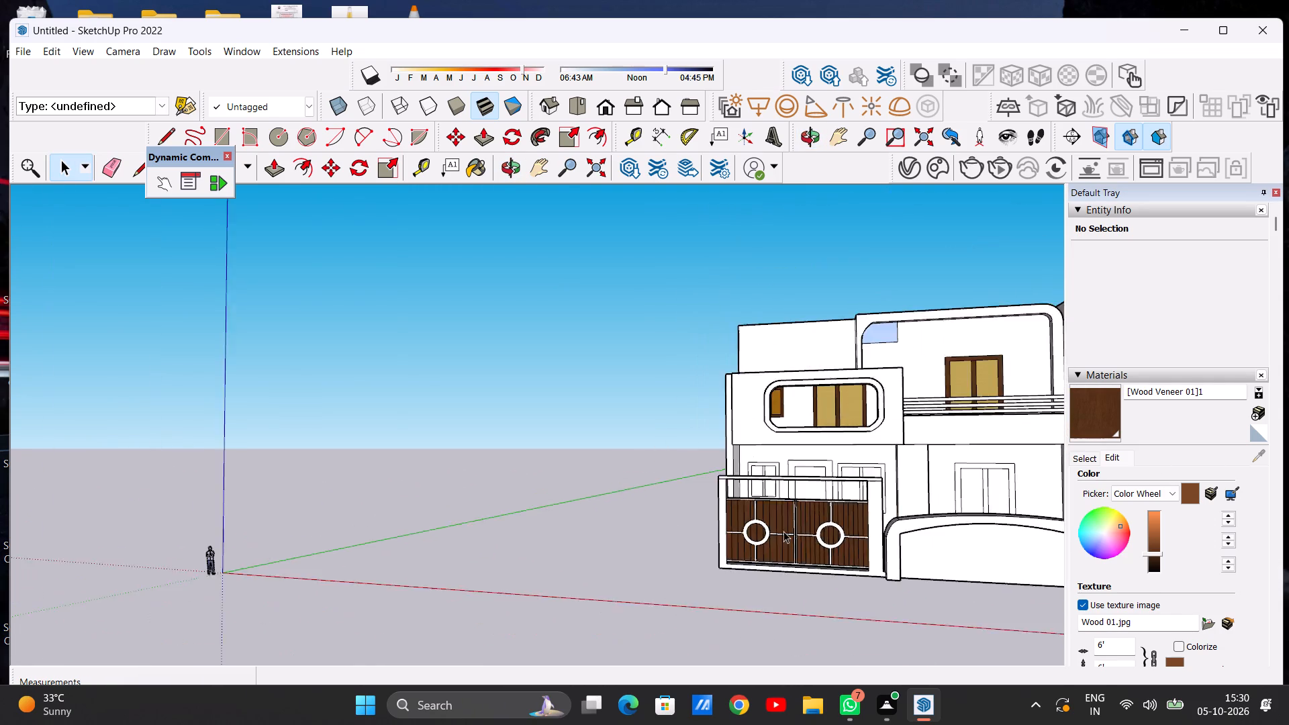
Paint the front face of the right gate panel's top rail with Formica Laminate Dark from the Synthetic Surfaces collection.
{"action": "scroll", "coordinate": [783, 531], "scroll_direction": "down", "scroll_amount": 4}
{"action": "middle_click_drag", "start_coordinate": [817, 516], "coordinate": [822, 598]}
{"action": "middle_click_drag", "start_coordinate": [822, 598], "coordinate": [882, 567]}
{"action": "scroll", "coordinate": [808, 481], "scroll_direction": "up", "scroll_amount": 8}
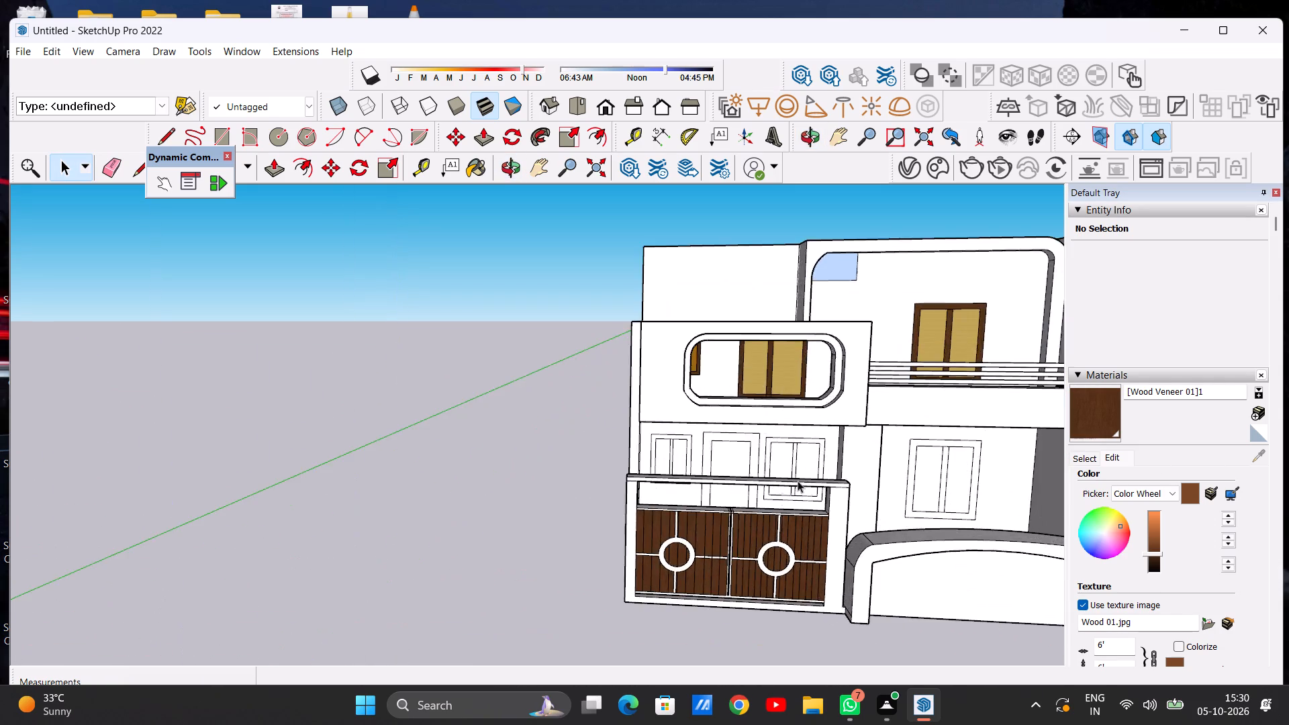
{"action": "scroll", "coordinate": [798, 481], "scroll_direction": "up", "scroll_amount": 15}
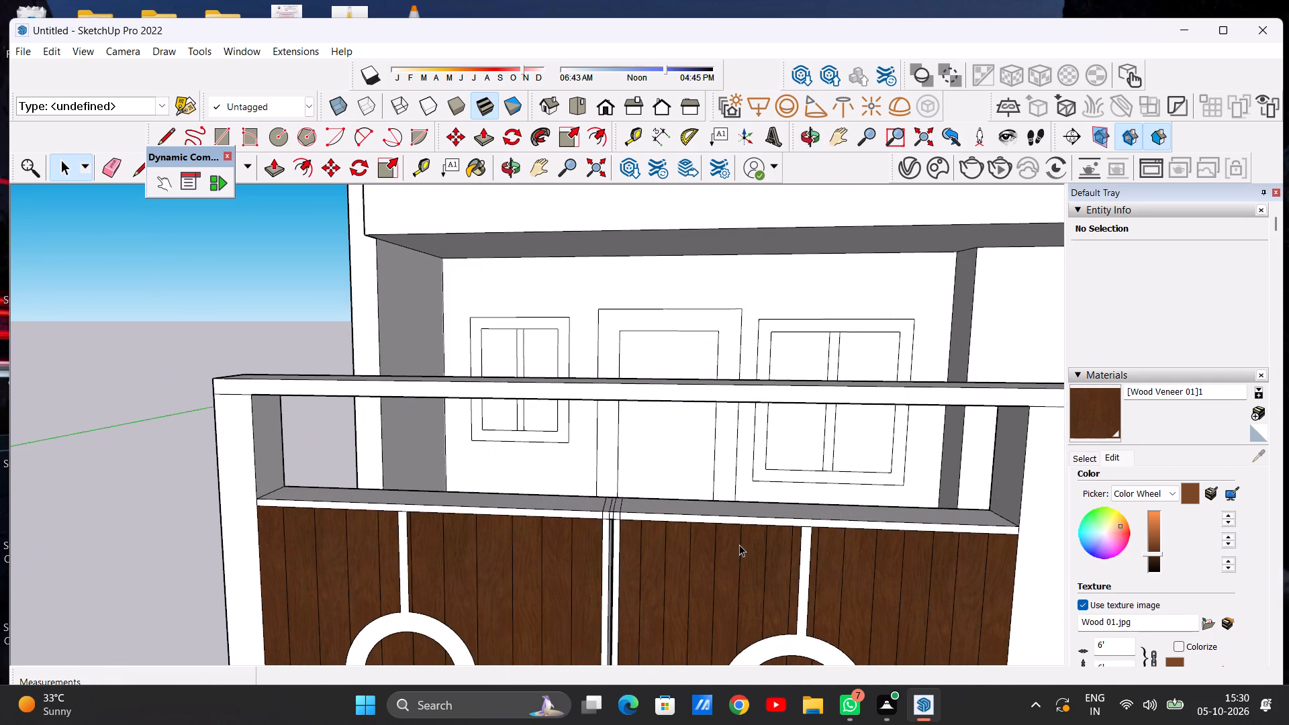
{"action": "scroll", "coordinate": [732, 540], "scroll_direction": "up", "scroll_amount": 1}
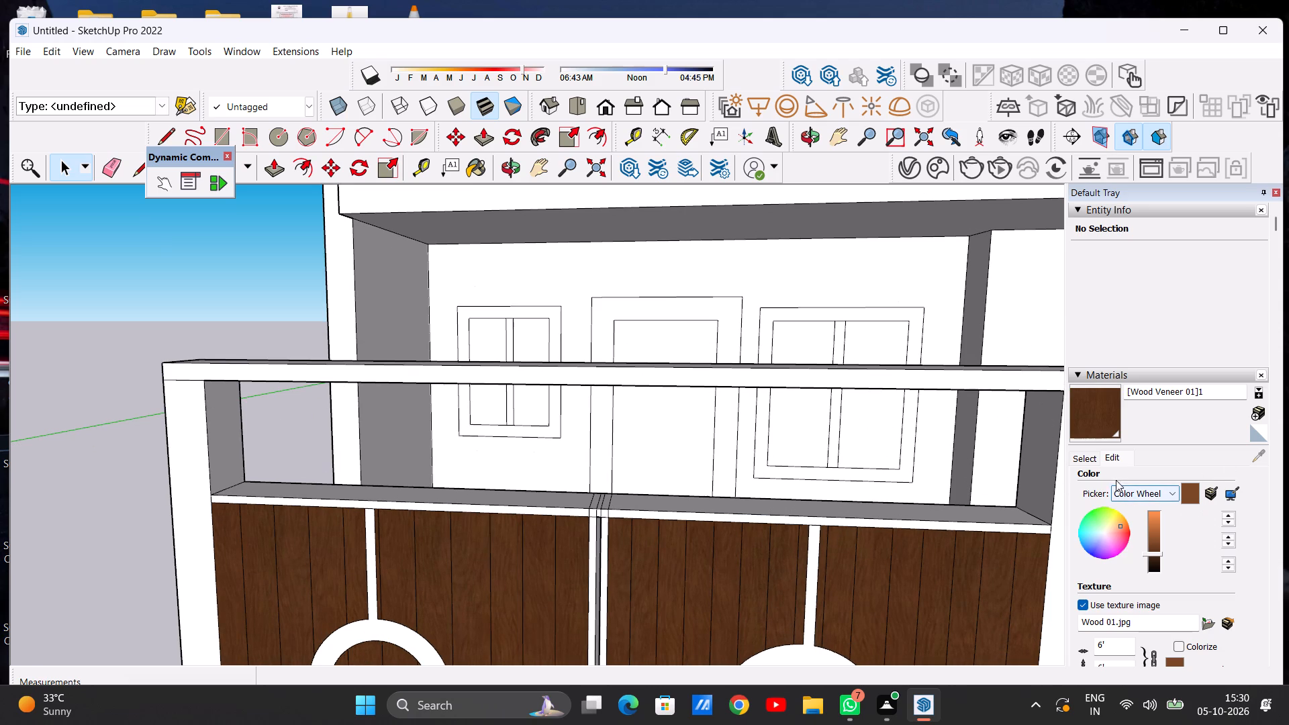
{"action": "scroll", "coordinate": [921, 564], "scroll_direction": "down", "scroll_amount": 13}
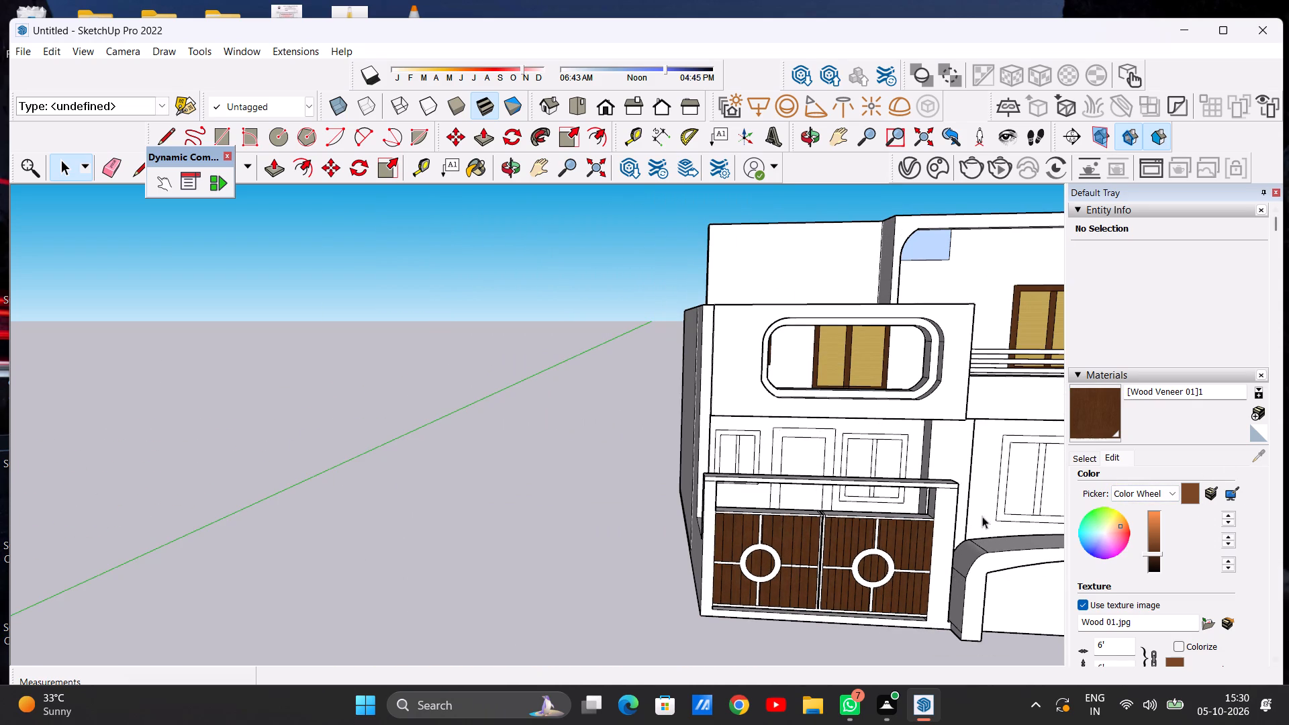
{"action": "left_click", "coordinate": [1083, 458]}
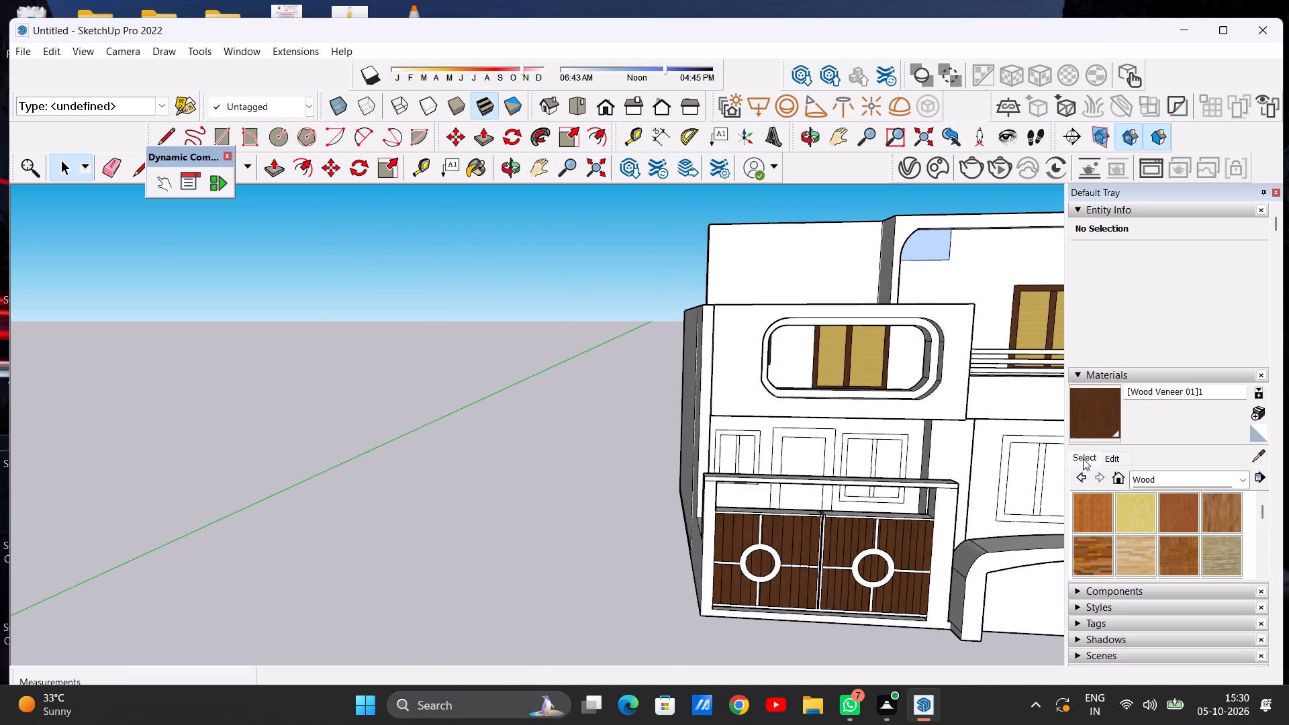
{"action": "left_click", "coordinate": [1245, 484]}
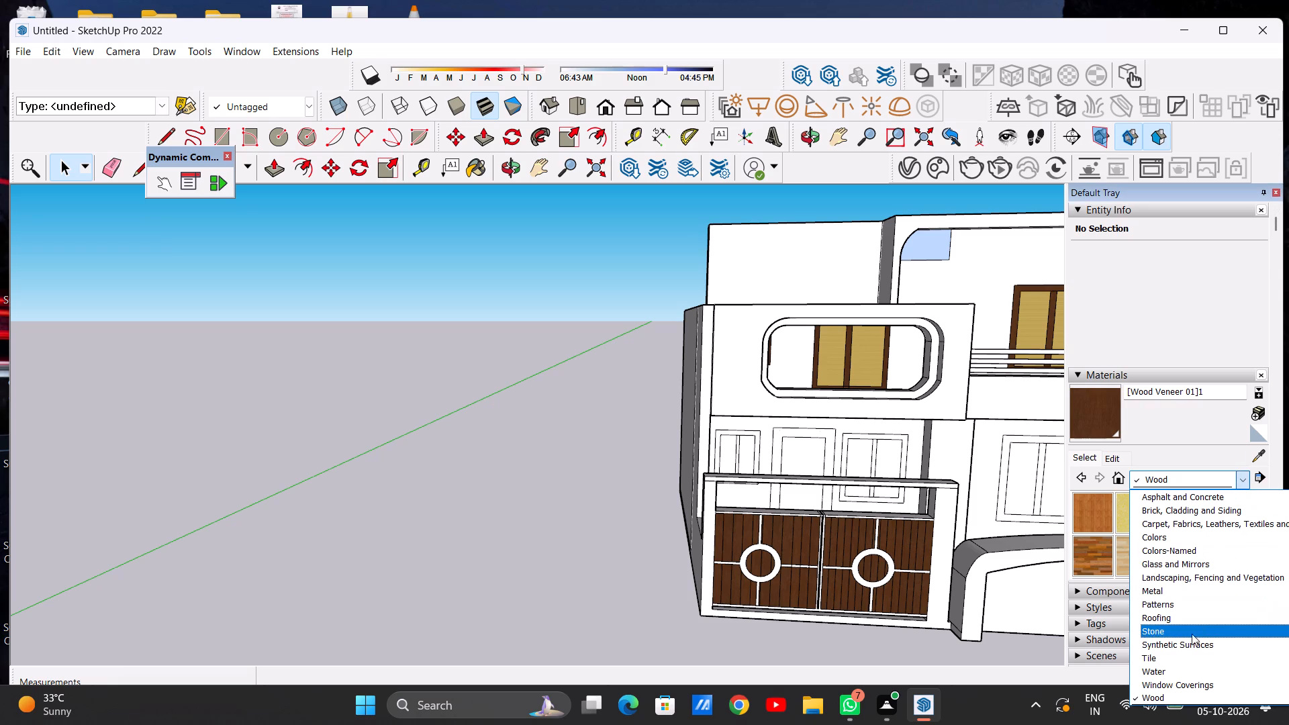
{"action": "left_click", "coordinate": [1187, 642]}
{"action": "left_click", "coordinate": [1216, 513]}
{"action": "scroll", "coordinate": [907, 546], "scroll_direction": "down", "scroll_amount": 3}
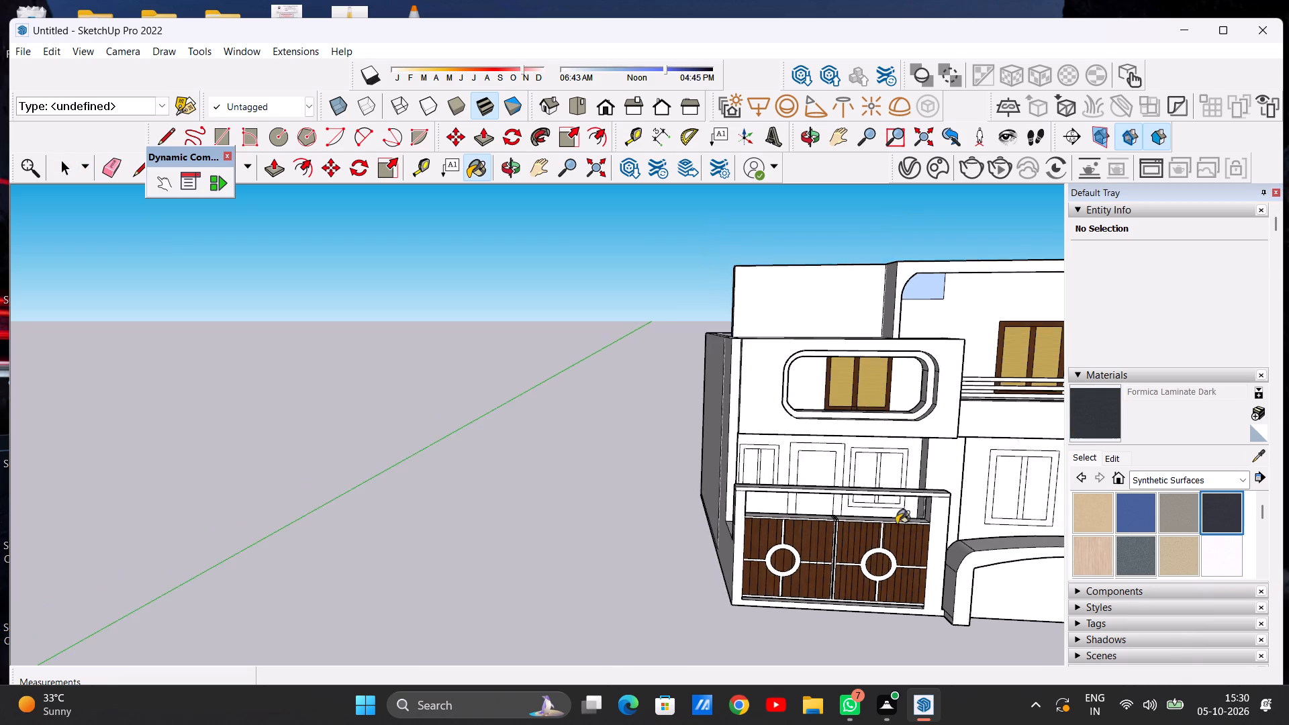
{"action": "scroll", "coordinate": [883, 530], "scroll_direction": "up", "scroll_amount": 20}
{"action": "scroll", "coordinate": [883, 530], "scroll_direction": "up", "scroll_amount": 6}
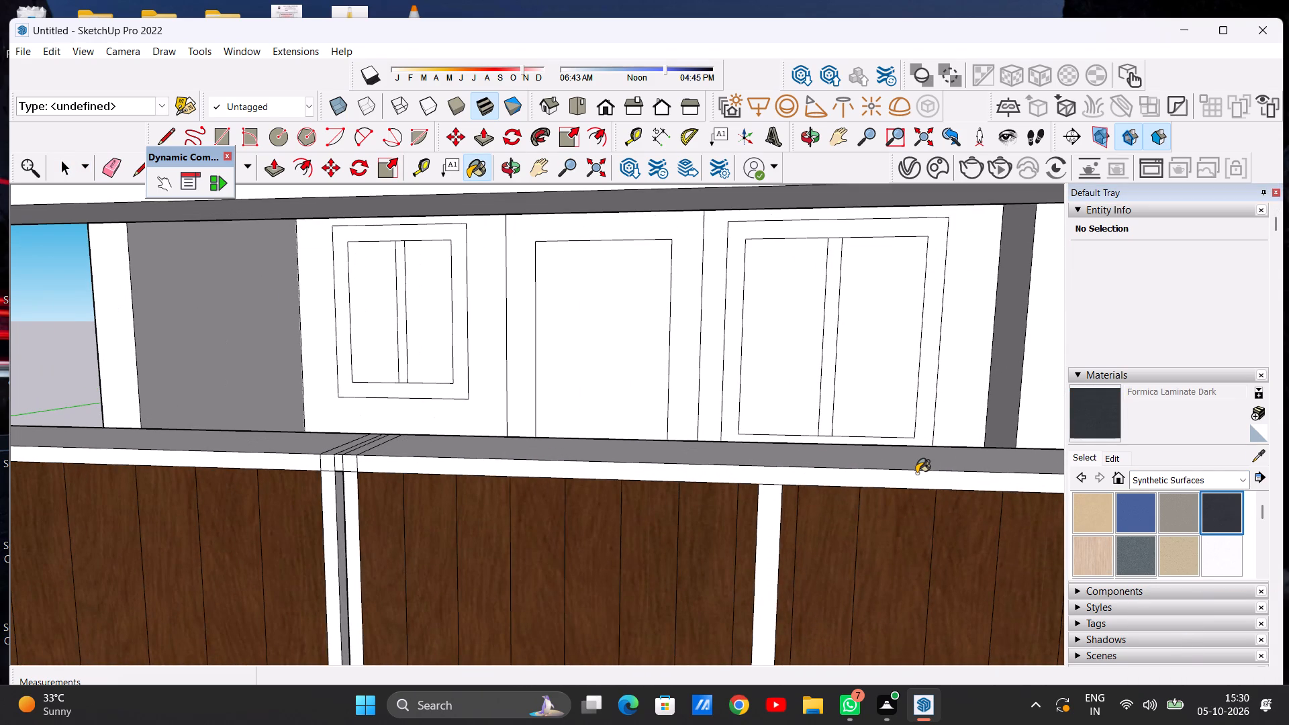
{"action": "left_click", "coordinate": [914, 481]}
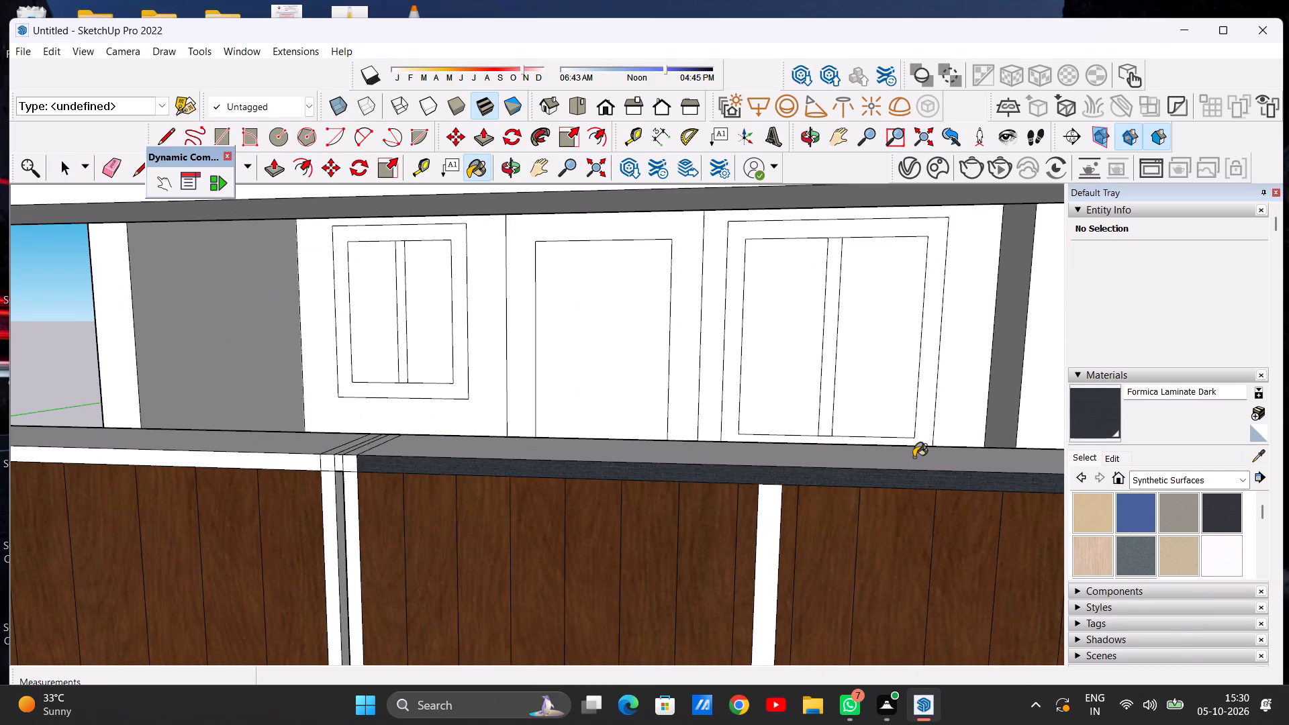
Paint the top face of the right panel's top rail and both faces of the left panel's top rail with Formica Laminate Dark.
{"action": "left_click", "coordinate": [1213, 506]}
{"action": "scroll", "coordinate": [844, 476], "scroll_direction": "up", "scroll_amount": 6}
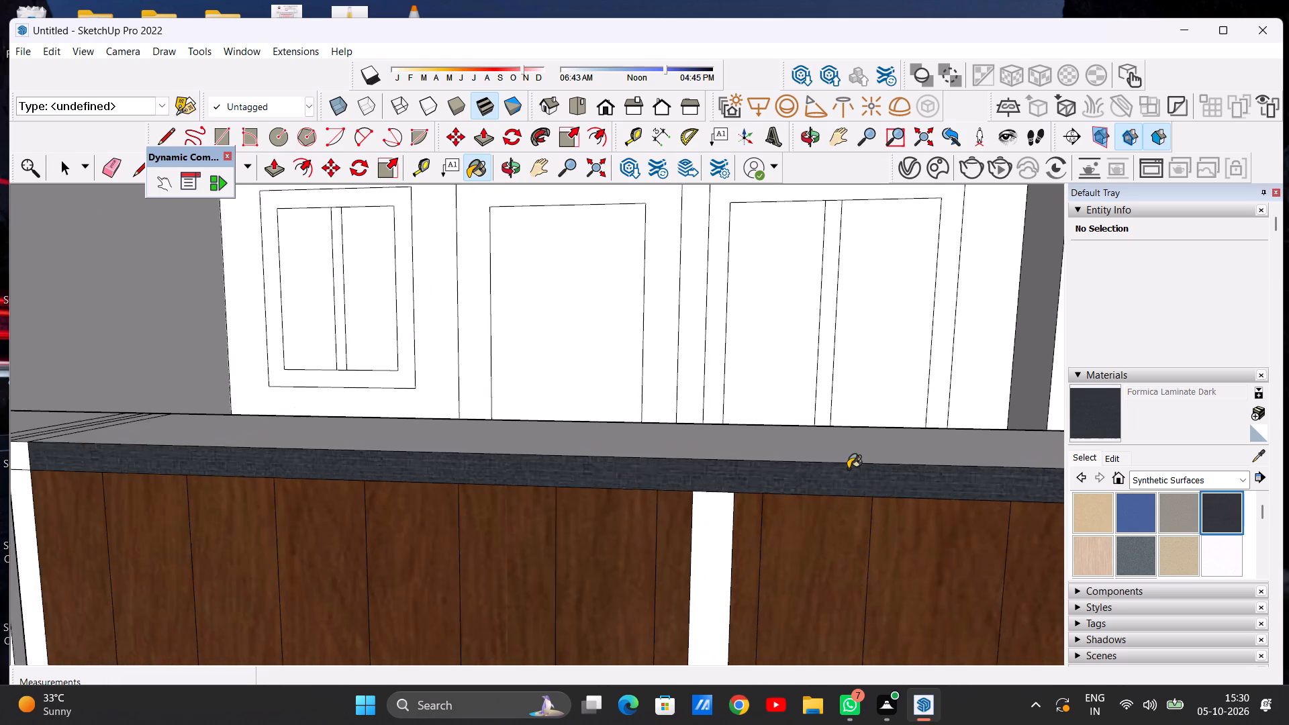
{"action": "scroll", "coordinate": [848, 469], "scroll_direction": "up", "scroll_amount": 5}
{"action": "left_click", "coordinate": [841, 476]}
{"action": "left_click", "coordinate": [848, 440]}
{"action": "scroll", "coordinate": [879, 481], "scroll_direction": "down", "scroll_amount": 13}
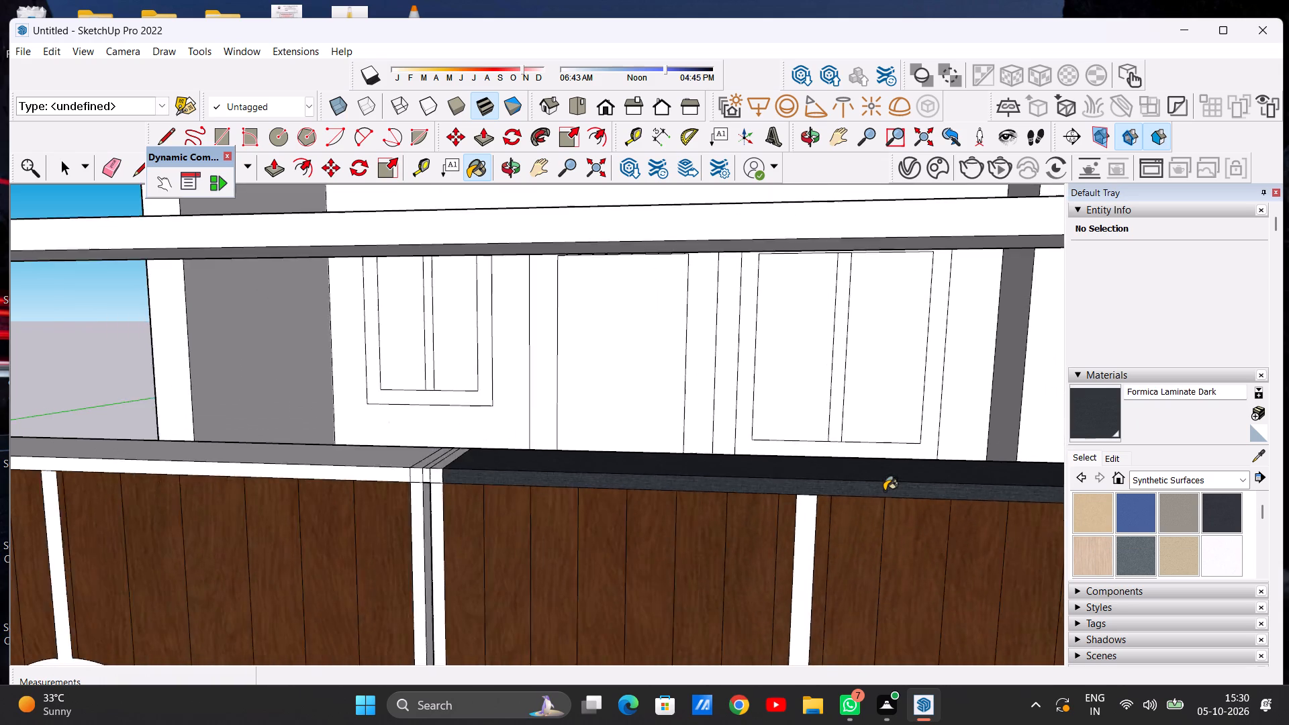
{"action": "scroll", "coordinate": [884, 491], "scroll_direction": "down", "scroll_amount": 15}
{"action": "scroll", "coordinate": [628, 485], "scroll_direction": "up", "scroll_amount": 9}
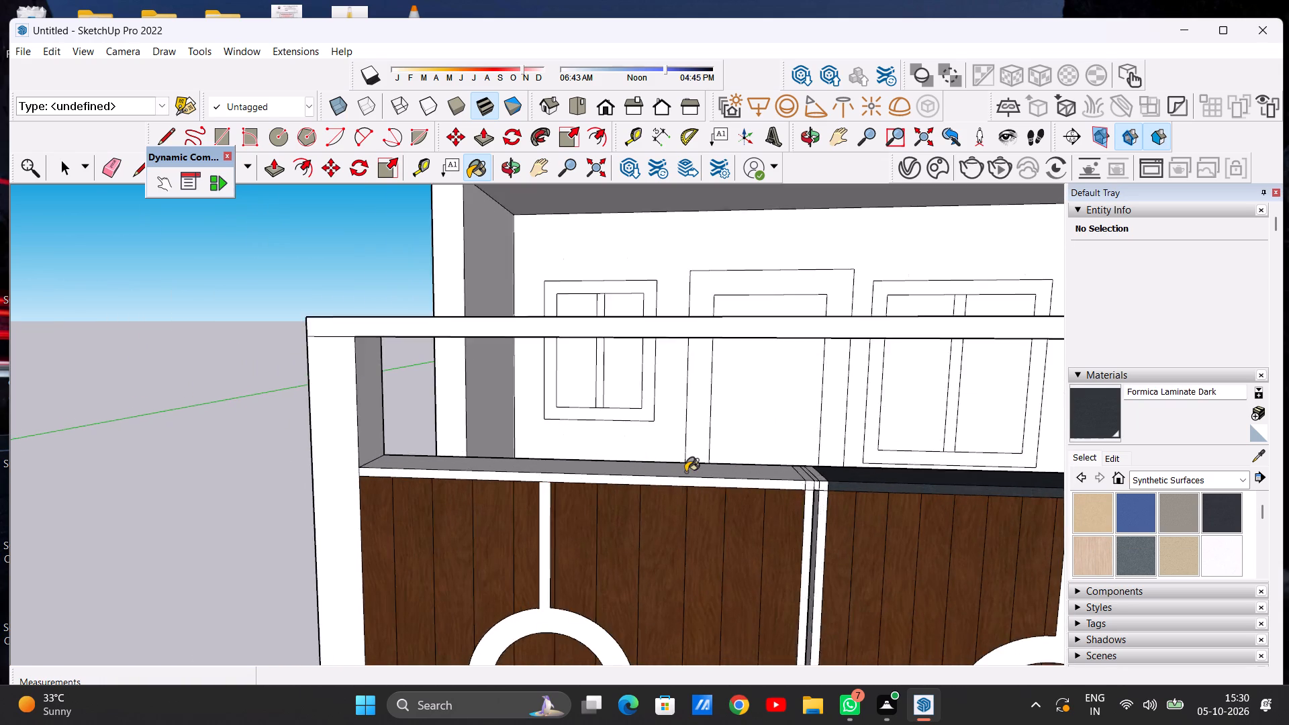
{"action": "scroll", "coordinate": [685, 472], "scroll_direction": "up", "scroll_amount": 9}
{"action": "left_click", "coordinate": [759, 490]}
{"action": "left_click", "coordinate": [764, 459]}
Paint the remaining top and front rail pieces at the centre joint between the gate panels with Formica Laminate Dark.
{"action": "scroll", "coordinate": [759, 487], "scroll_direction": "down", "scroll_amount": 8}
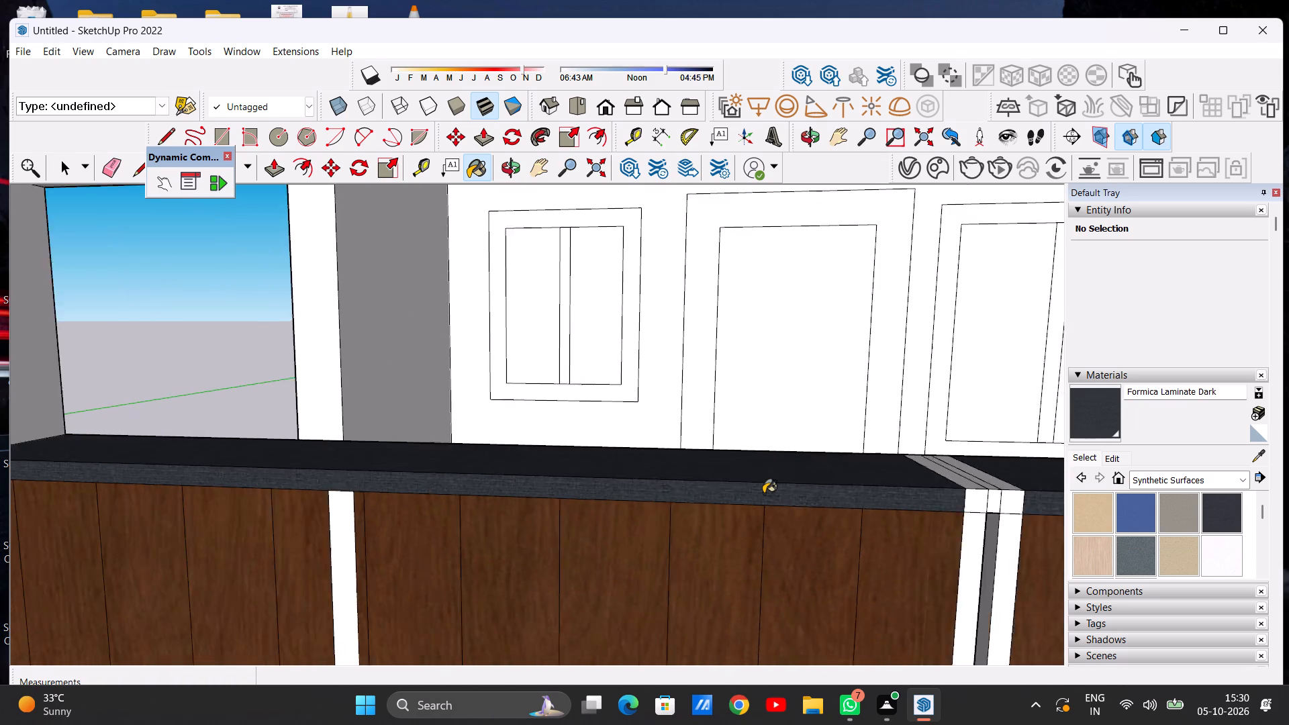
{"action": "scroll", "coordinate": [763, 493], "scroll_direction": "down", "scroll_amount": 8}
{"action": "scroll", "coordinate": [855, 464], "scroll_direction": "up", "scroll_amount": 4}
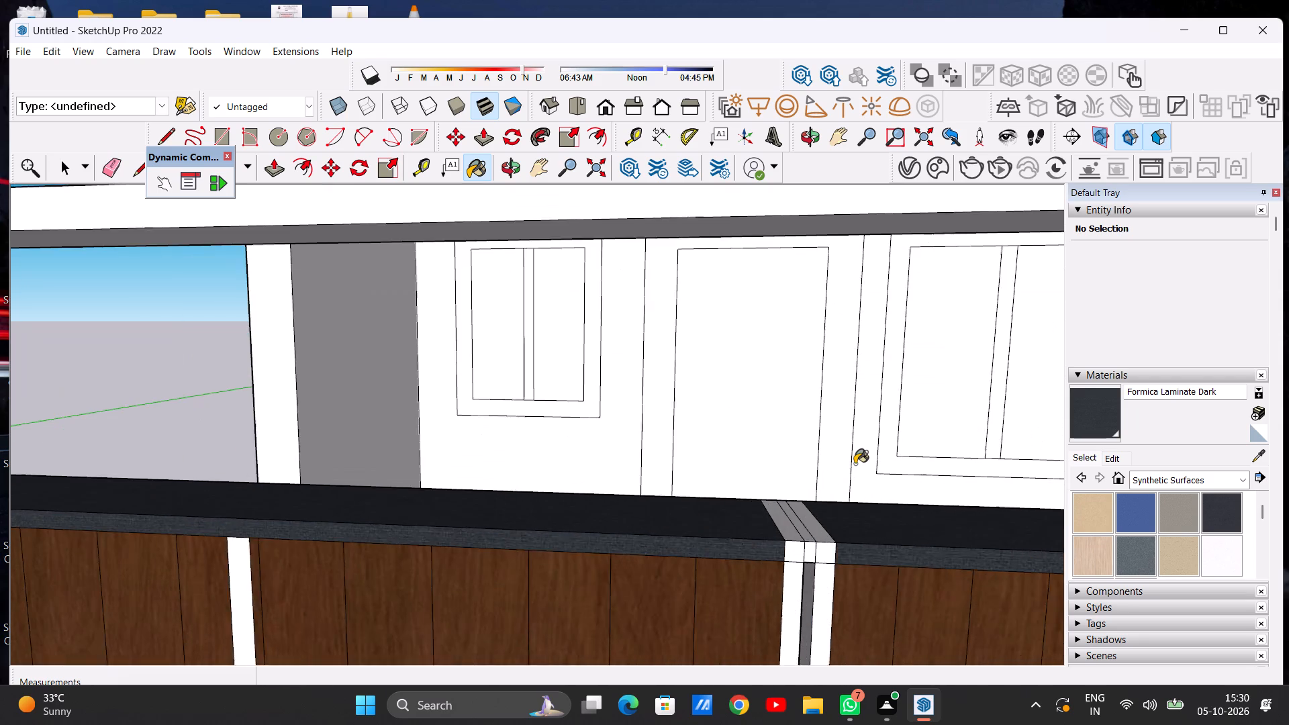
{"action": "scroll", "coordinate": [855, 464], "scroll_direction": "up", "scroll_amount": 6}
{"action": "left_click", "coordinate": [756, 543]}
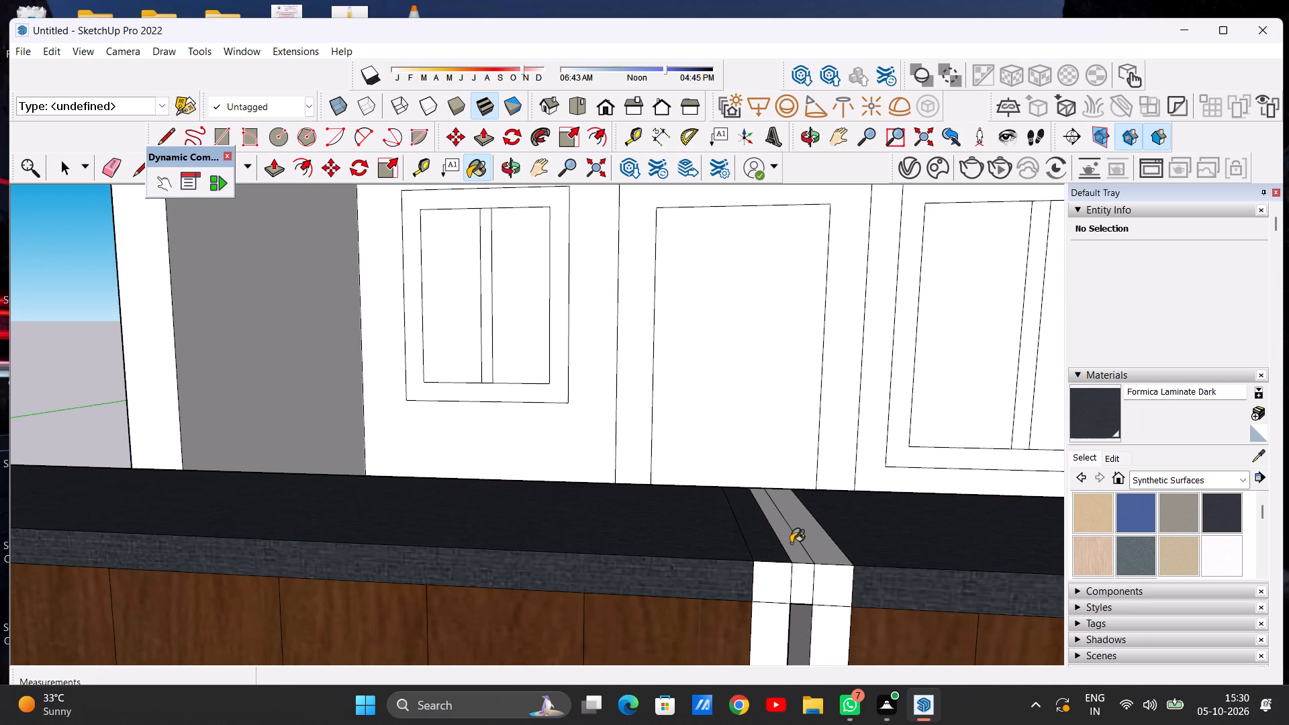
{"action": "left_click", "coordinate": [791, 543]}
{"action": "left_click", "coordinate": [817, 538]}
{"action": "scroll", "coordinate": [800, 526], "scroll_direction": "down", "scroll_amount": 11}
{"action": "scroll", "coordinate": [785, 557], "scroll_direction": "up", "scroll_amount": 7}
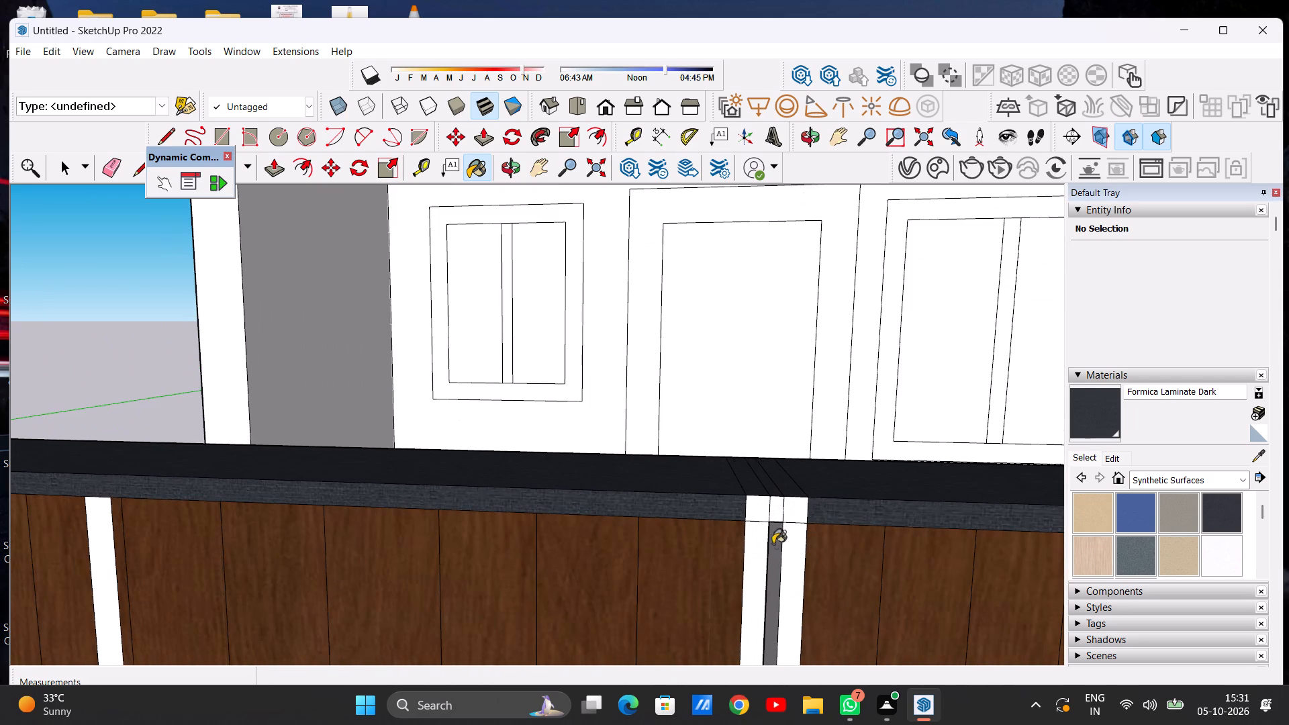
{"action": "left_click", "coordinate": [759, 520]}
{"action": "left_click", "coordinate": [790, 512]}
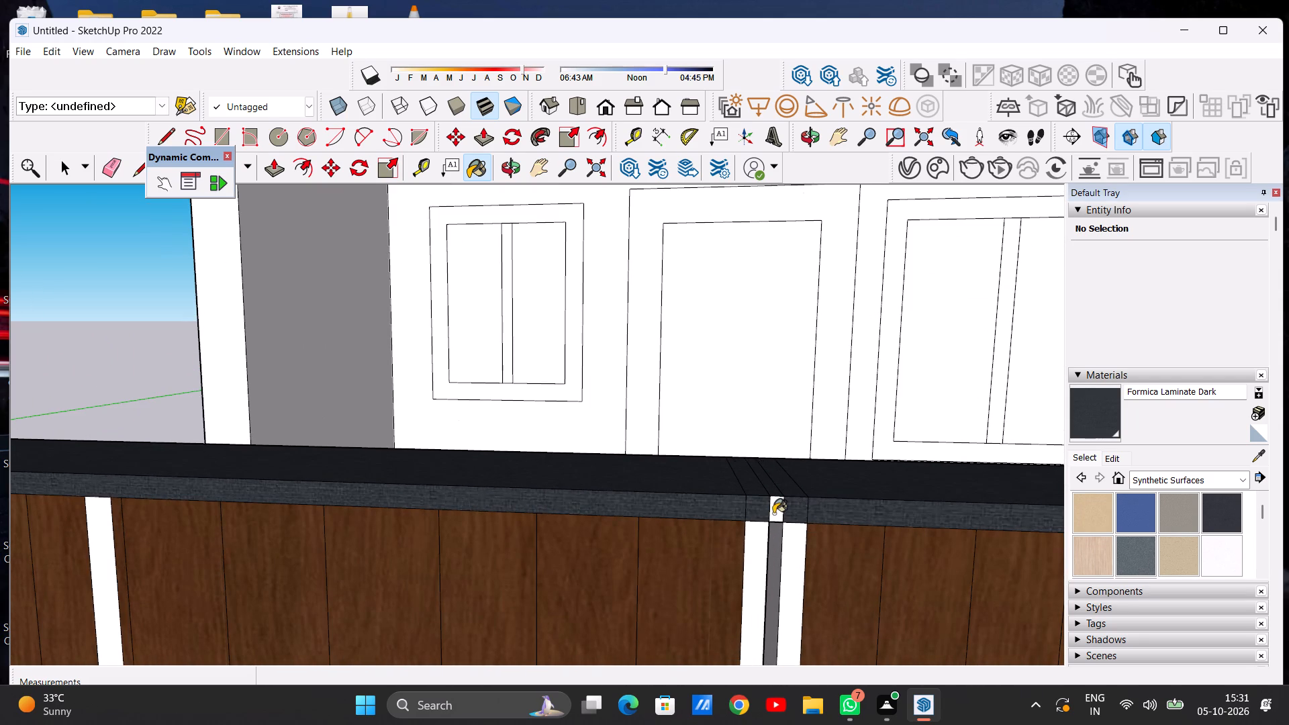
{"action": "left_click", "coordinate": [773, 514]}
Paint the vertical centre stiles of both gate panels, together with their connected bottom rails, with Formica Laminate Dark.
{"action": "scroll", "coordinate": [799, 524], "scroll_direction": "down", "scroll_amount": 20}
{"action": "scroll", "coordinate": [799, 524], "scroll_direction": "down", "scroll_amount": 3}
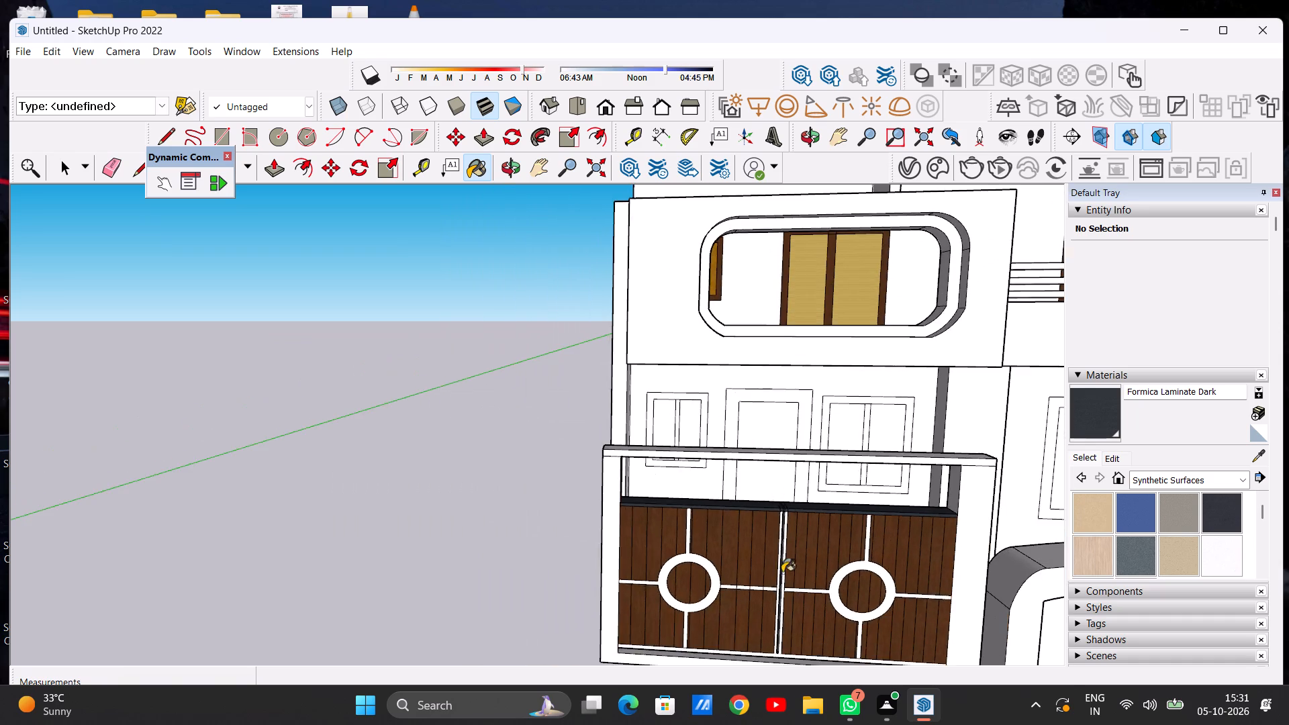
{"action": "scroll", "coordinate": [771, 595], "scroll_direction": "up", "scroll_amount": 20}
{"action": "left_click", "coordinate": [789, 567]}
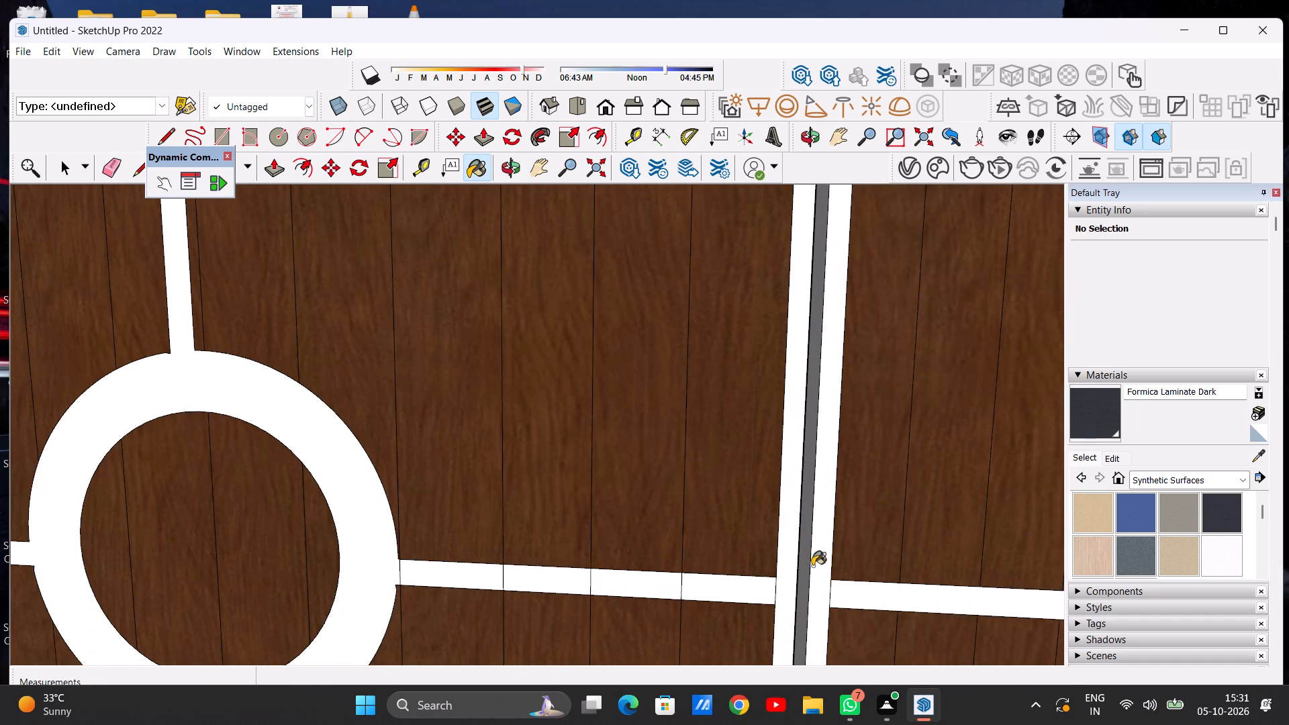
{"action": "left_click", "coordinate": [804, 567]}
{"action": "scroll", "coordinate": [790, 573], "scroll_direction": "down", "scroll_amount": 18}
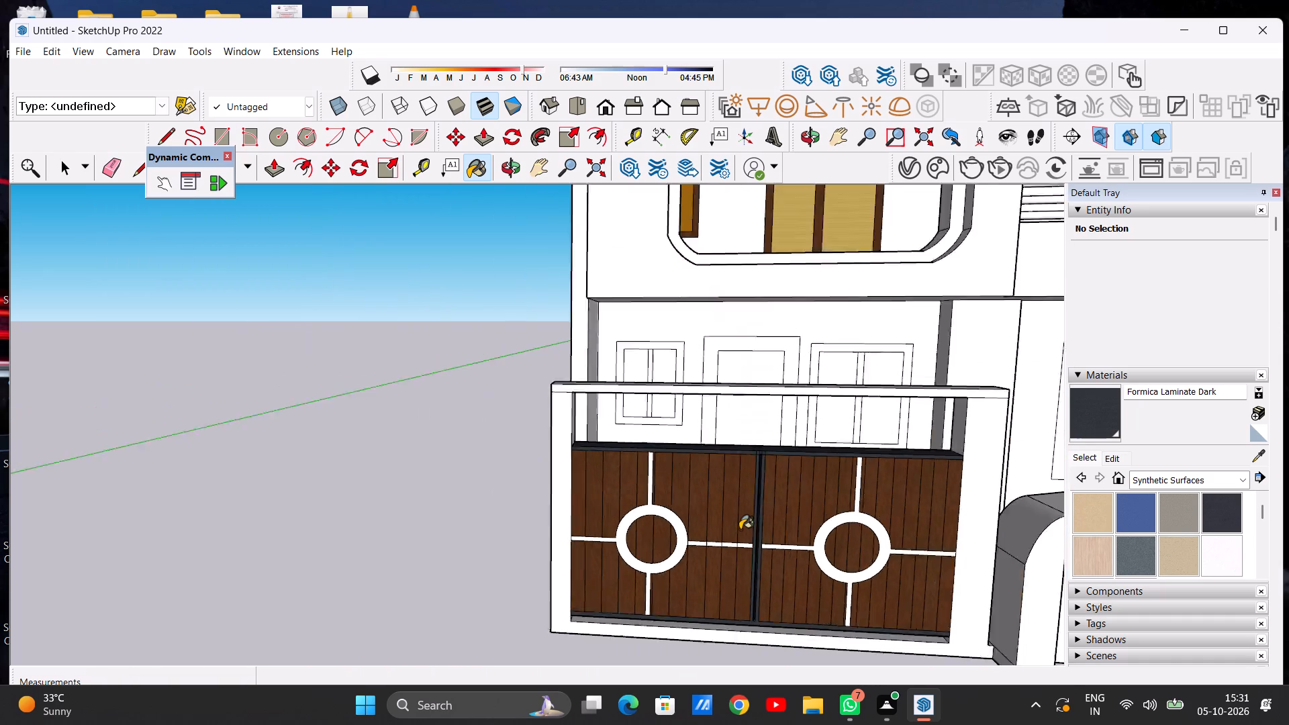
Examine the gate's dark edging, its bottom rail and the house front from several angles and distances.
{"action": "scroll", "coordinate": [740, 530], "scroll_direction": "down", "scroll_amount": 8}
{"action": "middle_click_drag", "start_coordinate": [710, 528], "coordinate": [741, 501]}
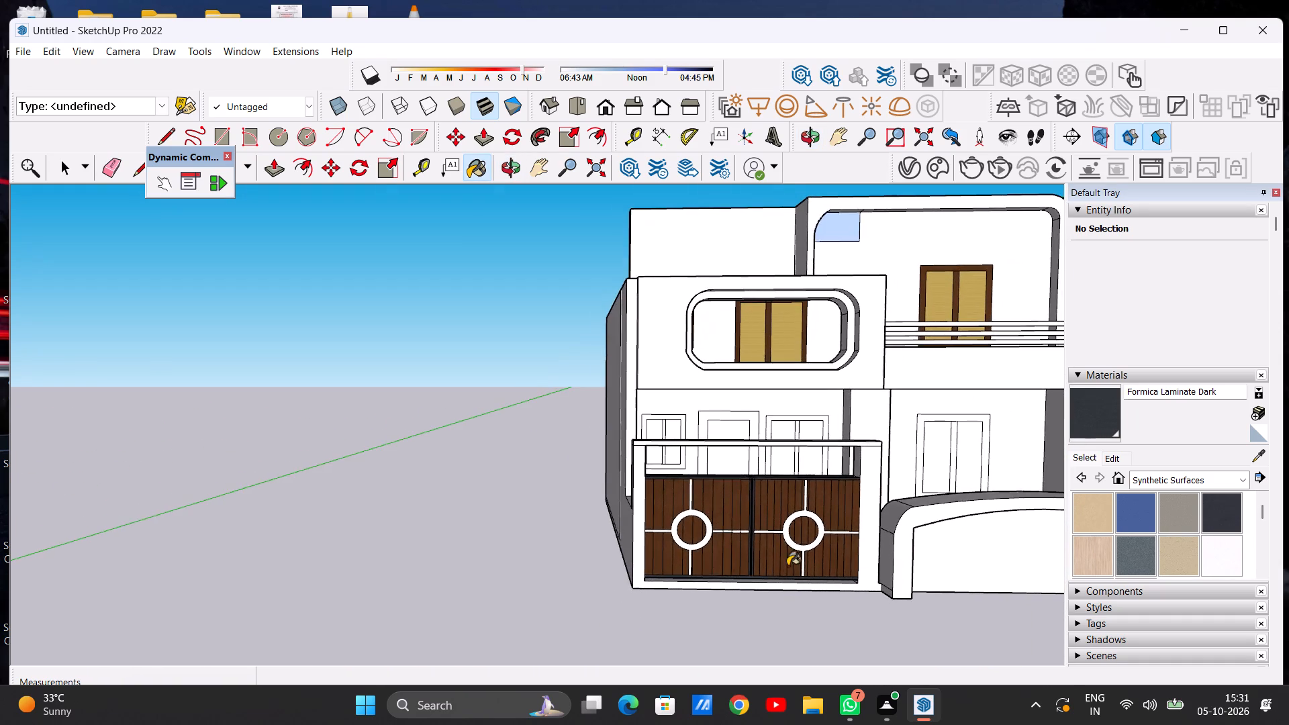
{"action": "scroll", "coordinate": [779, 589], "scroll_direction": "up", "scroll_amount": 20}
{"action": "scroll", "coordinate": [779, 589], "scroll_direction": "up", "scroll_amount": 5}
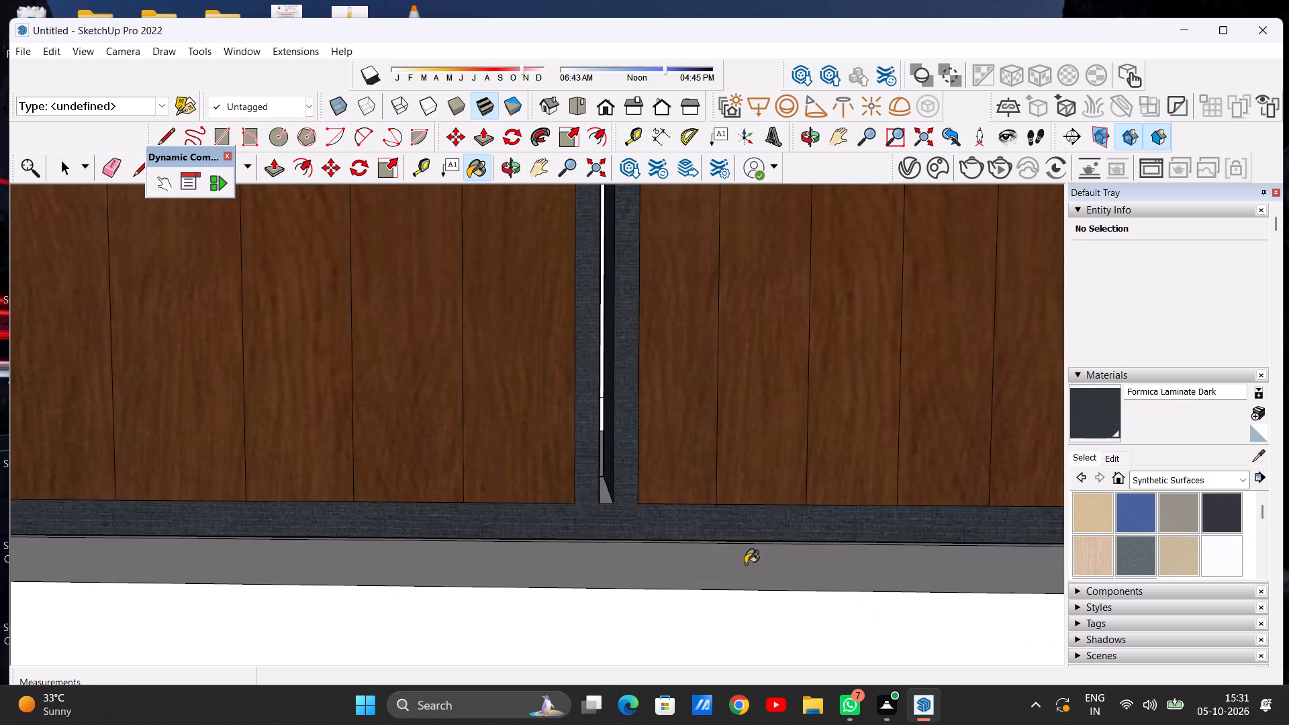
{"action": "scroll", "coordinate": [755, 581], "scroll_direction": "down", "scroll_amount": 17}
{"action": "middle_click_drag", "start_coordinate": [715, 569], "coordinate": [789, 629]}
{"action": "scroll", "coordinate": [851, 546], "scroll_direction": "up", "scroll_amount": 16}
{"action": "scroll", "coordinate": [920, 536], "scroll_direction": "down", "scroll_amount": 1}
{"action": "scroll", "coordinate": [921, 535], "scroll_direction": "up", "scroll_amount": 3}
{"action": "middle_click_drag", "start_coordinate": [911, 560], "coordinate": [901, 542]}
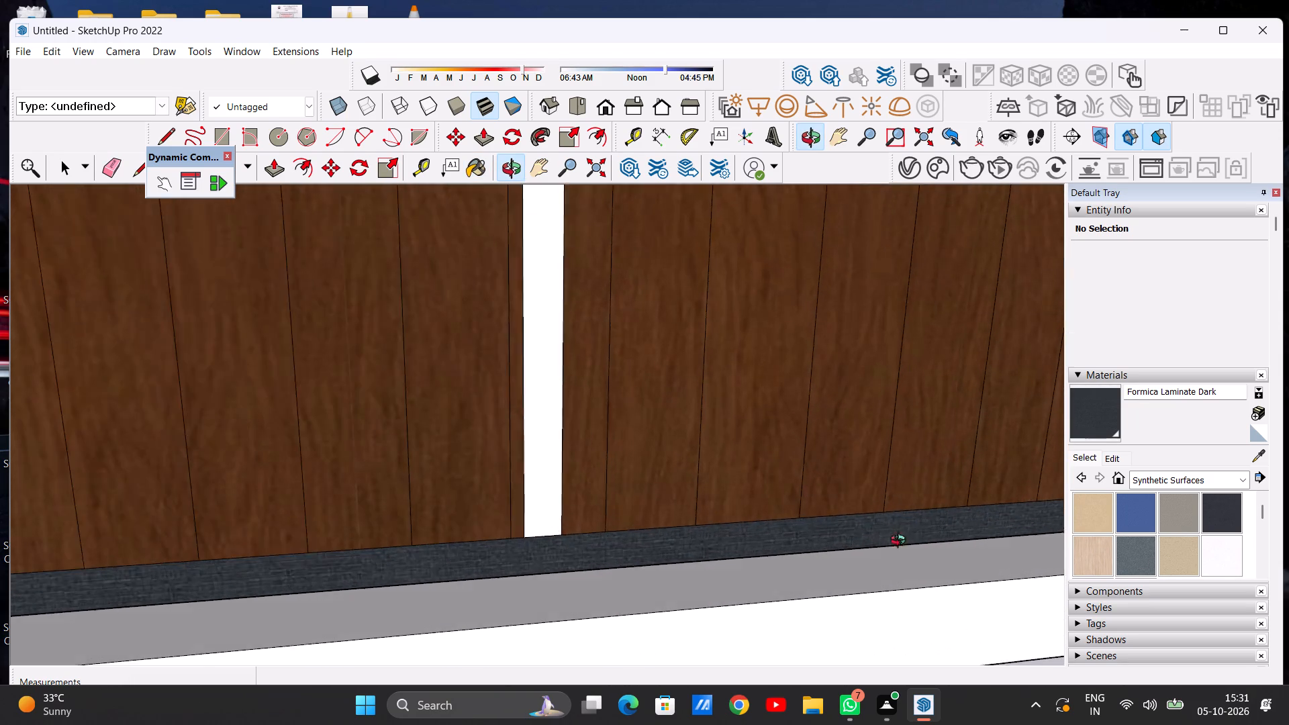
{"action": "middle_click_drag", "start_coordinate": [901, 542], "coordinate": [867, 497]}
{"action": "scroll", "coordinate": [856, 573], "scroll_direction": "down", "scroll_amount": 20}
{"action": "scroll", "coordinate": [856, 573], "scroll_direction": "down", "scroll_amount": 7}
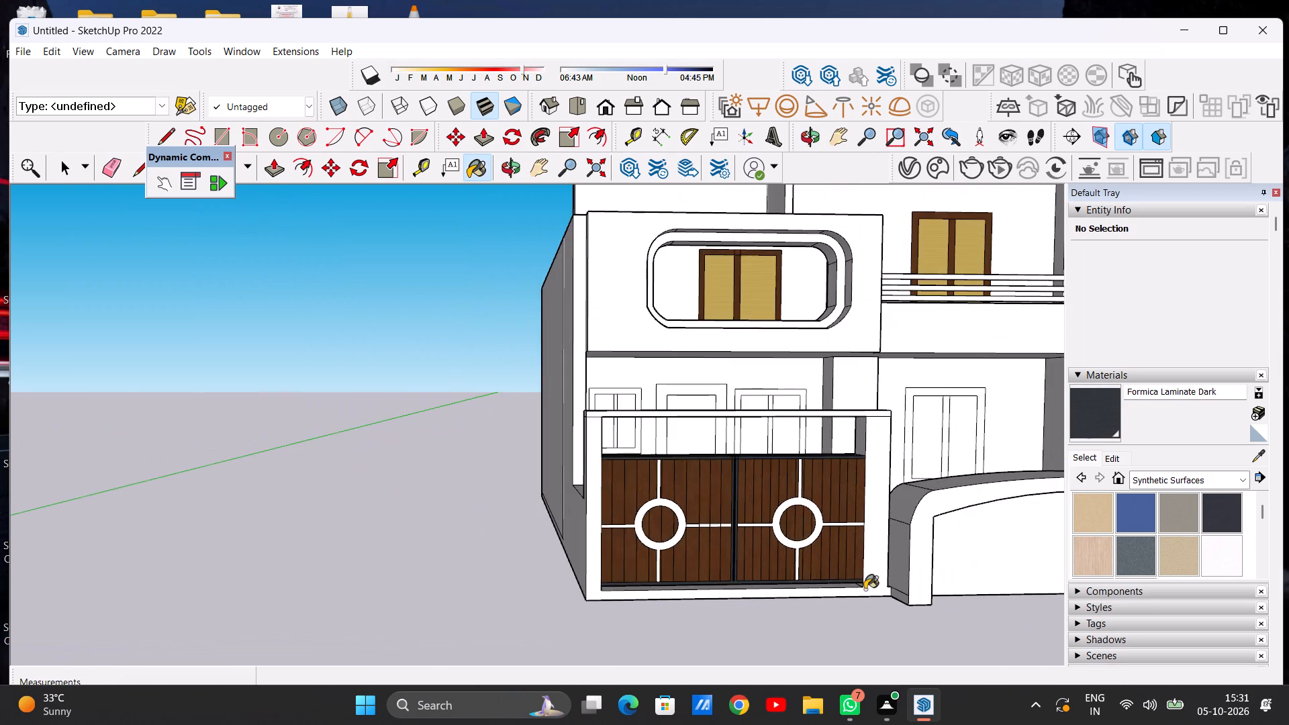
{"action": "scroll", "coordinate": [865, 589], "scroll_direction": "down", "scroll_amount": 2}
{"action": "middle_click_drag", "start_coordinate": [865, 597], "coordinate": [744, 581]}
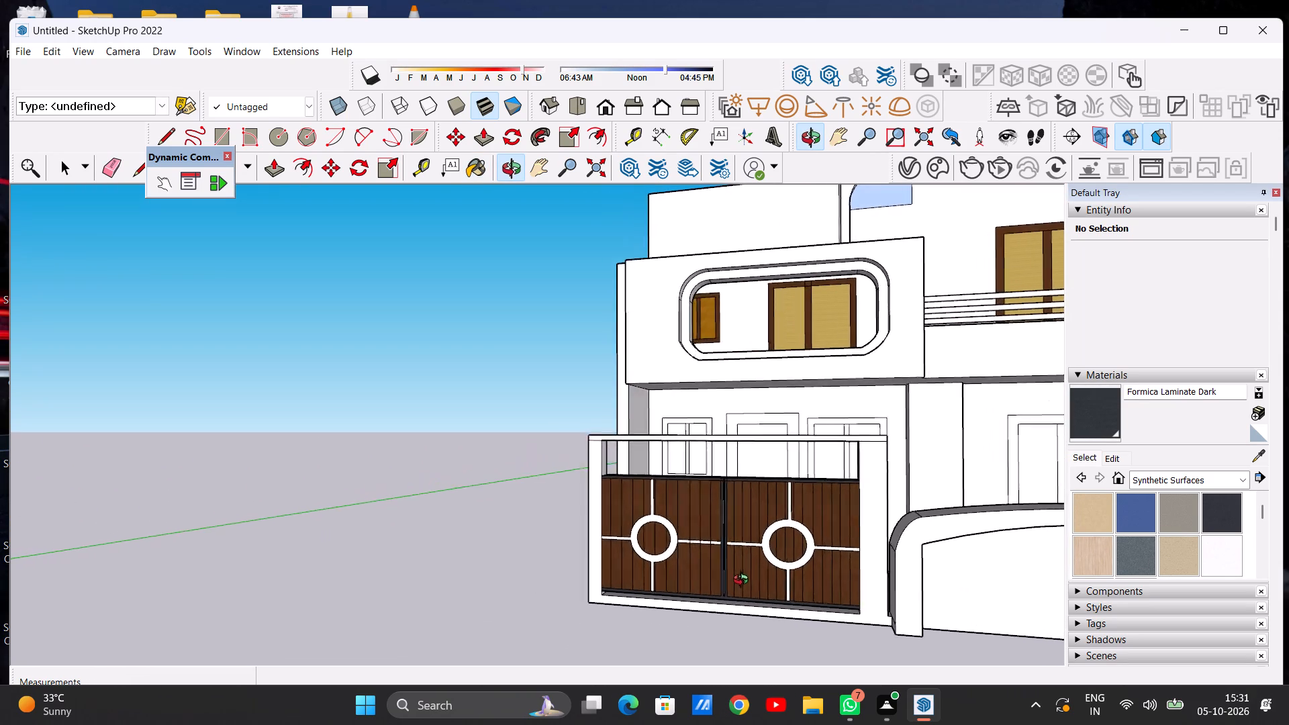
{"action": "middle_click_drag", "start_coordinate": [744, 581], "coordinate": [818, 583]}
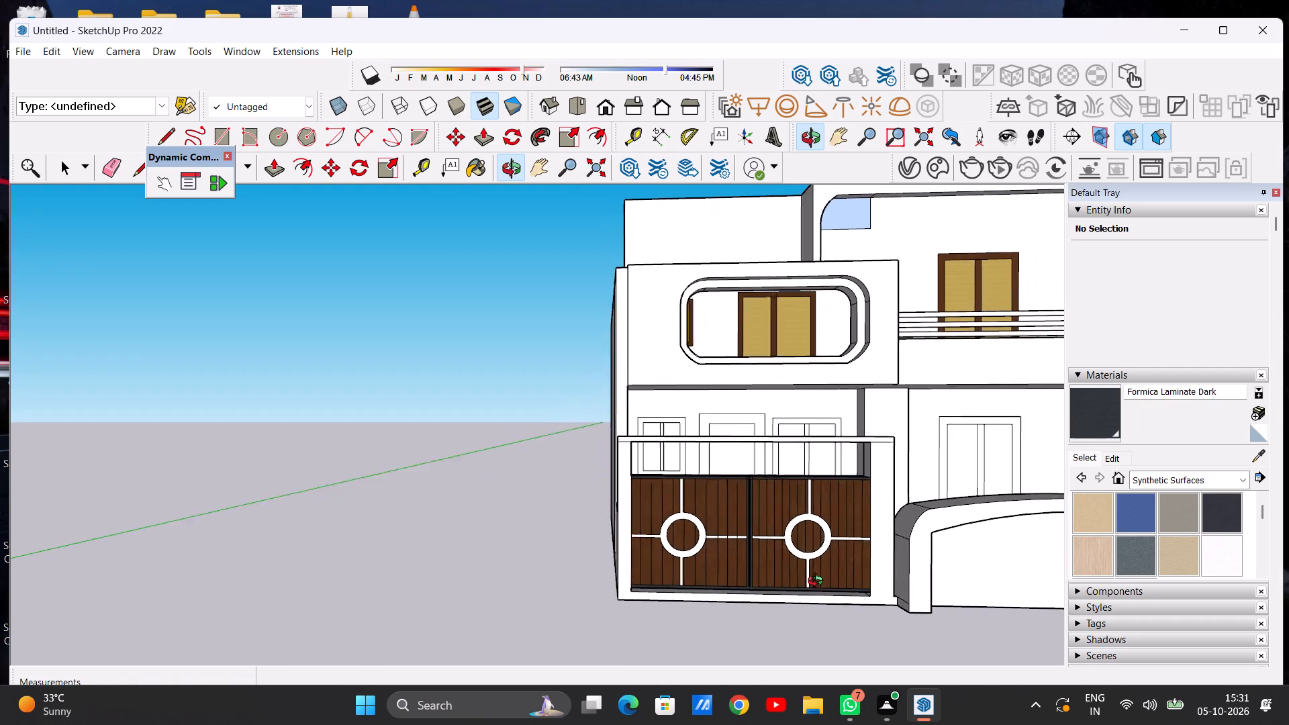
{"action": "middle_click_drag", "start_coordinate": [818, 583], "coordinate": [803, 579]}
{"action": "scroll", "coordinate": [762, 616], "scroll_direction": "down", "scroll_amount": 2}
{"action": "scroll", "coordinate": [824, 617], "scroll_direction": "up", "scroll_amount": 5}
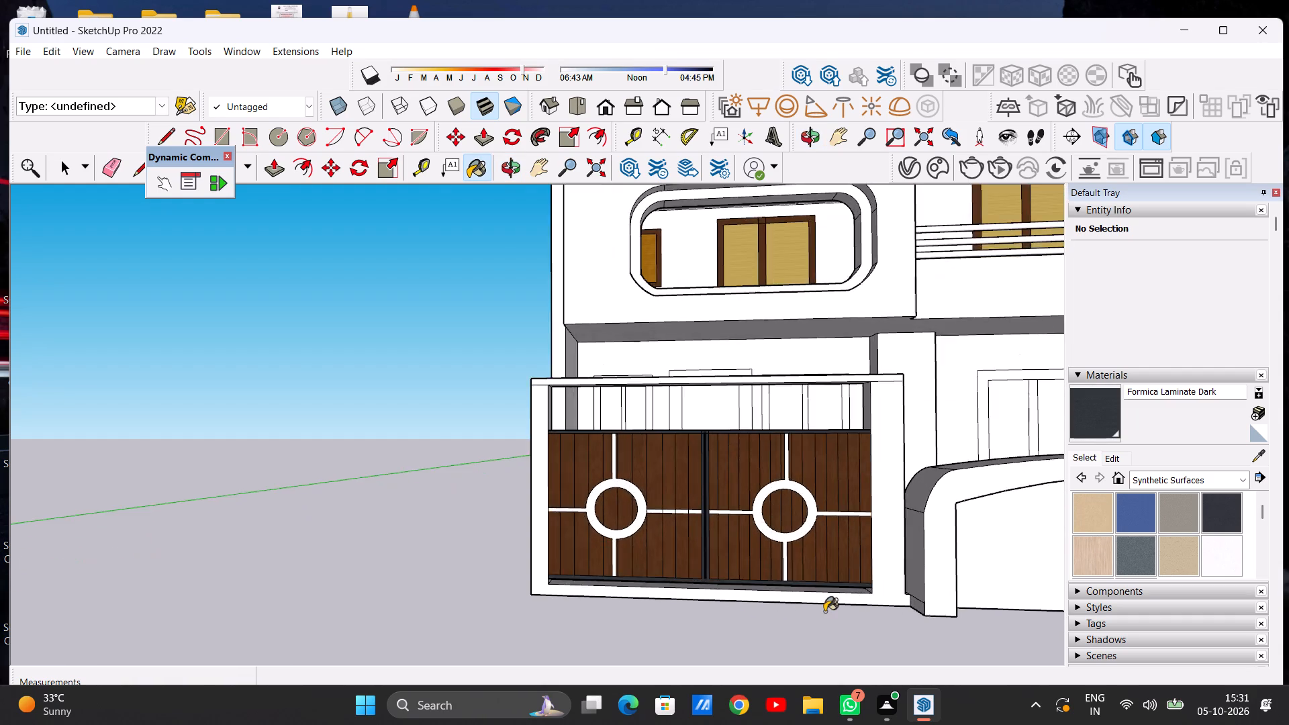
{"action": "scroll", "coordinate": [824, 612], "scroll_direction": "up", "scroll_amount": 5}
{"action": "scroll", "coordinate": [826, 606], "scroll_direction": "down", "scroll_amount": 11}
{"action": "middle_click_drag", "start_coordinate": [743, 614], "coordinate": [750, 607]}
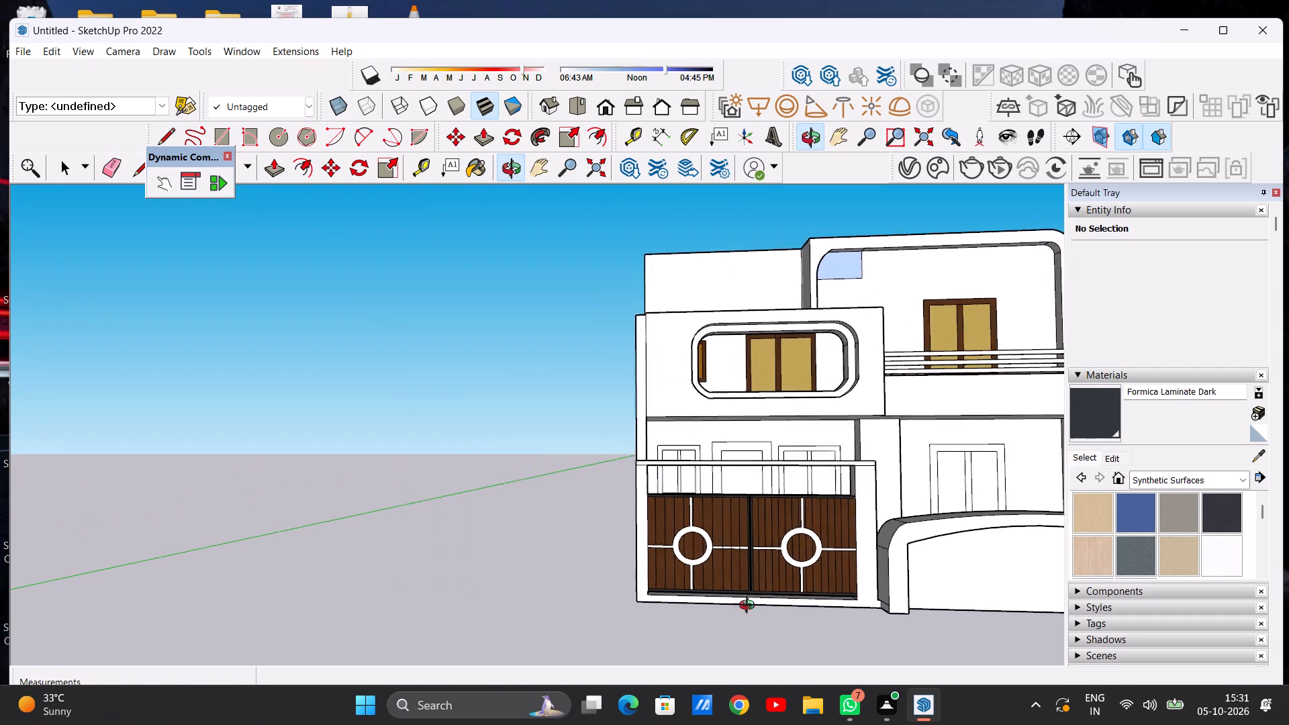
{"action": "middle_click_drag", "start_coordinate": [750, 607], "coordinate": [912, 588]}
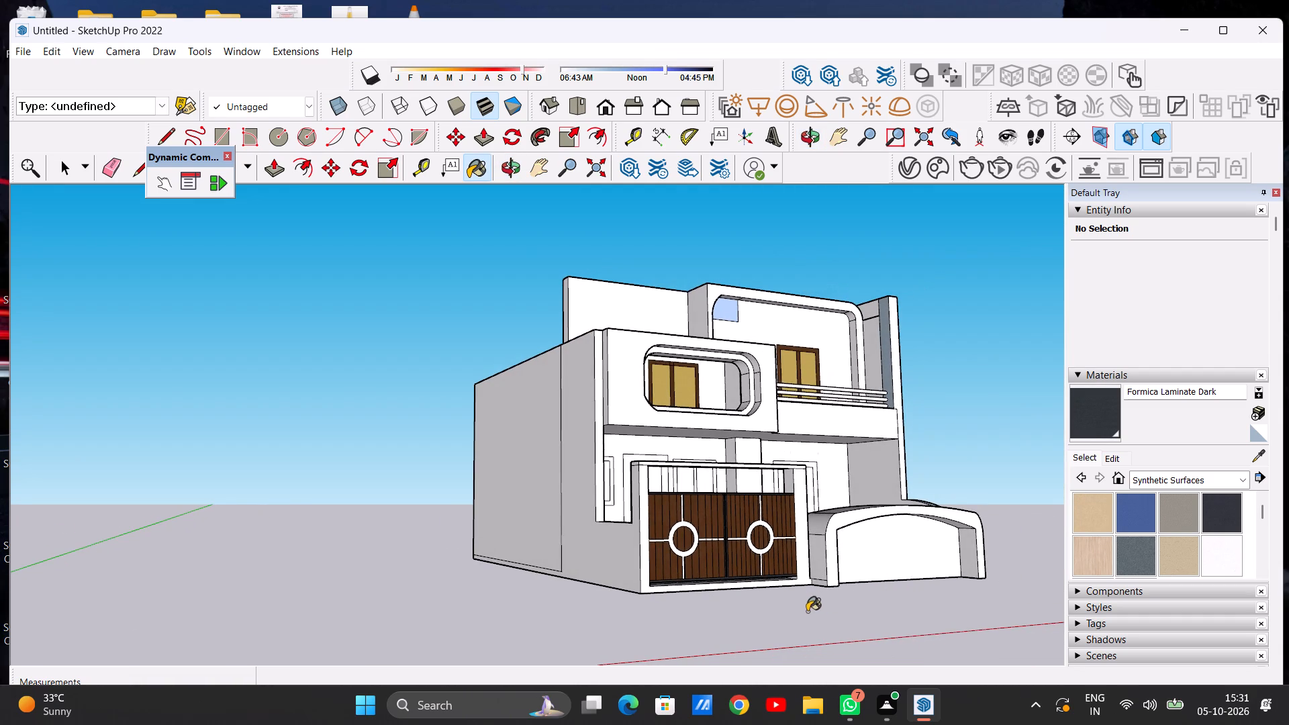
{"action": "scroll", "coordinate": [807, 612], "scroll_direction": "down", "scroll_amount": 2}
{"action": "middle_click_drag", "start_coordinate": [811, 612], "coordinate": [671, 610]}
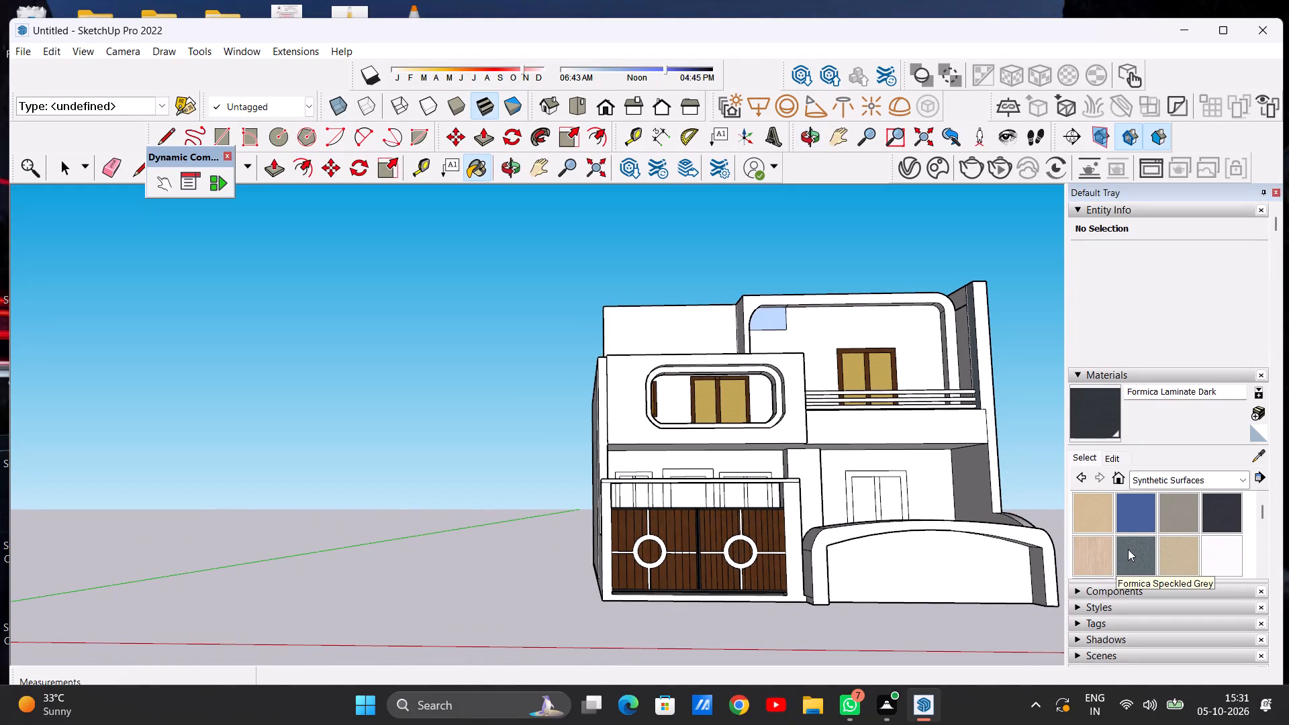
Paint the front face of the frame around the gate, covering both posts and the sill, with Formica Speckled Grey.
{"action": "left_click", "coordinate": [1128, 549]}
{"action": "scroll", "coordinate": [731, 576], "scroll_direction": "up", "scroll_amount": 10}
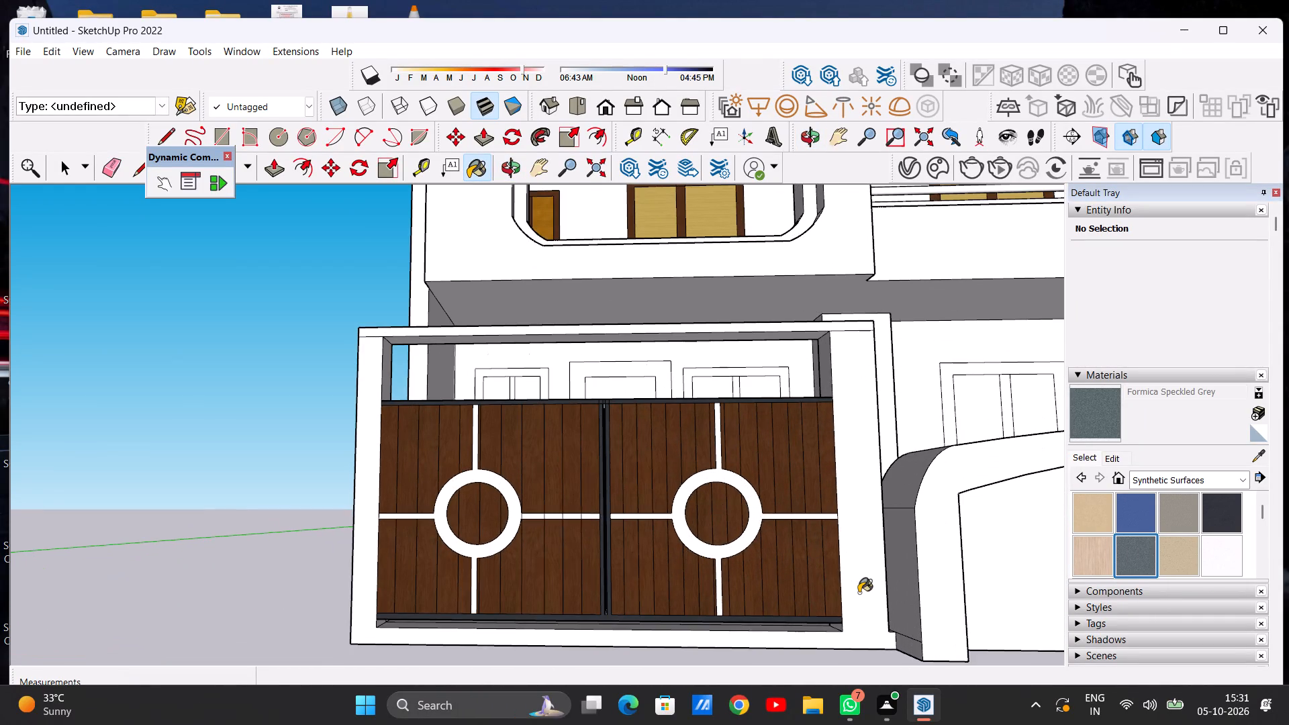
{"action": "left_click", "coordinate": [859, 593]}
{"action": "scroll", "coordinate": [841, 635], "scroll_direction": "down", "scroll_amount": 7}
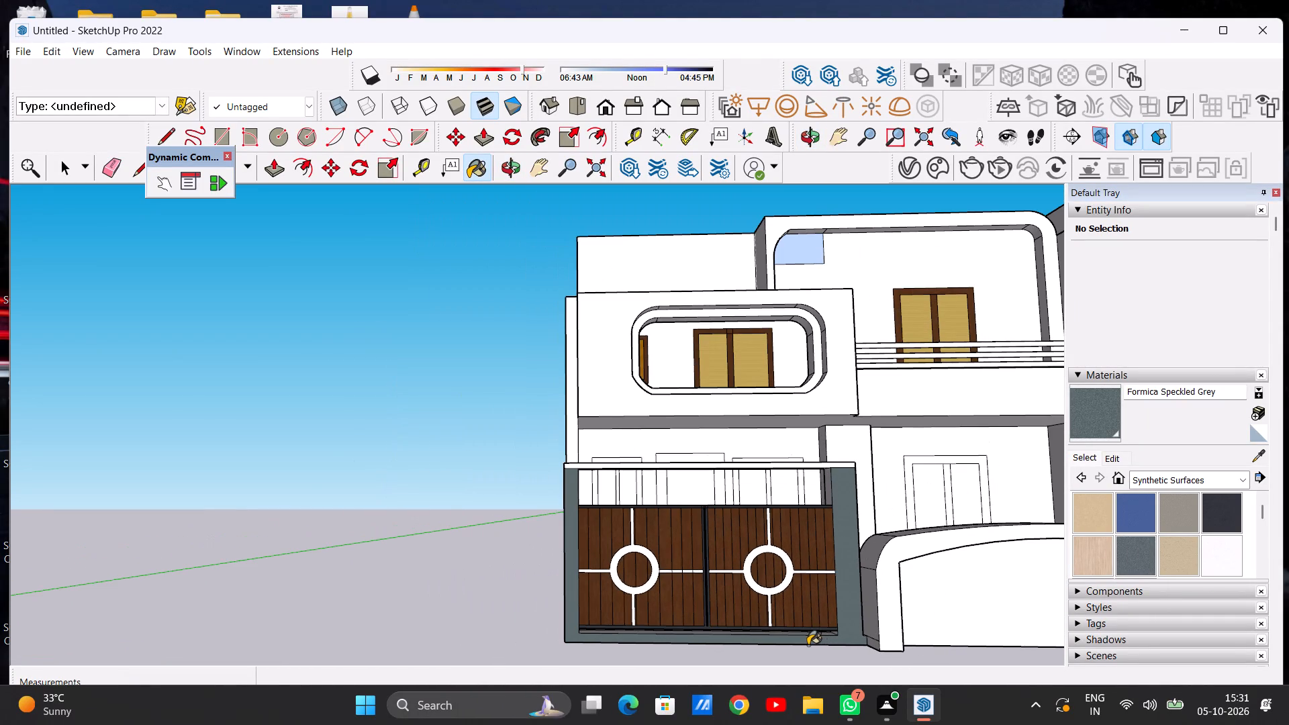
Paint the right post's inner face, the top beam's front and one pane of the window behind with Formica Speckled Grey.
{"action": "scroll", "coordinate": [798, 643], "scroll_direction": "down", "scroll_amount": 1}
{"action": "middle_click_drag", "start_coordinate": [692, 622], "coordinate": [812, 646]}
{"action": "scroll", "coordinate": [783, 446], "scroll_direction": "up", "scroll_amount": 13}
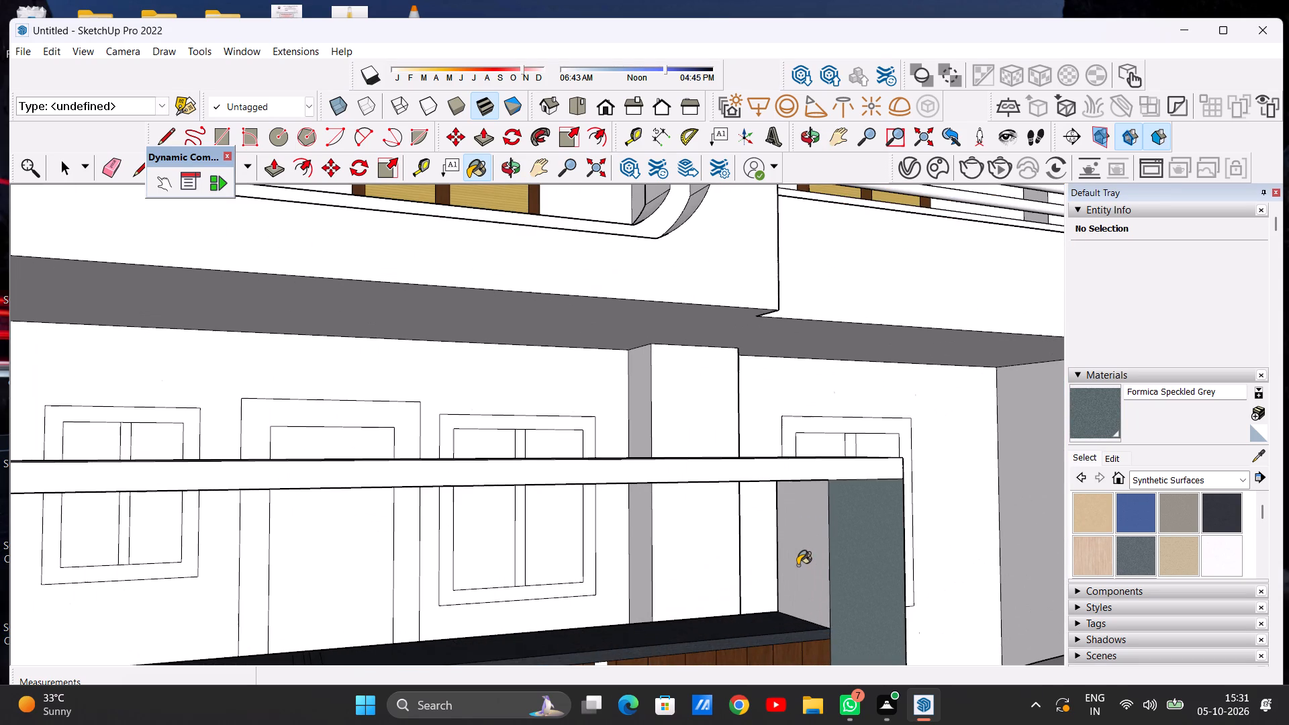
{"action": "left_click", "coordinate": [798, 565]}
{"action": "left_click", "coordinate": [818, 471]}
{"action": "left_click", "coordinate": [808, 454]}
{"action": "scroll", "coordinate": [808, 514], "scroll_direction": "down", "scroll_amount": 2}
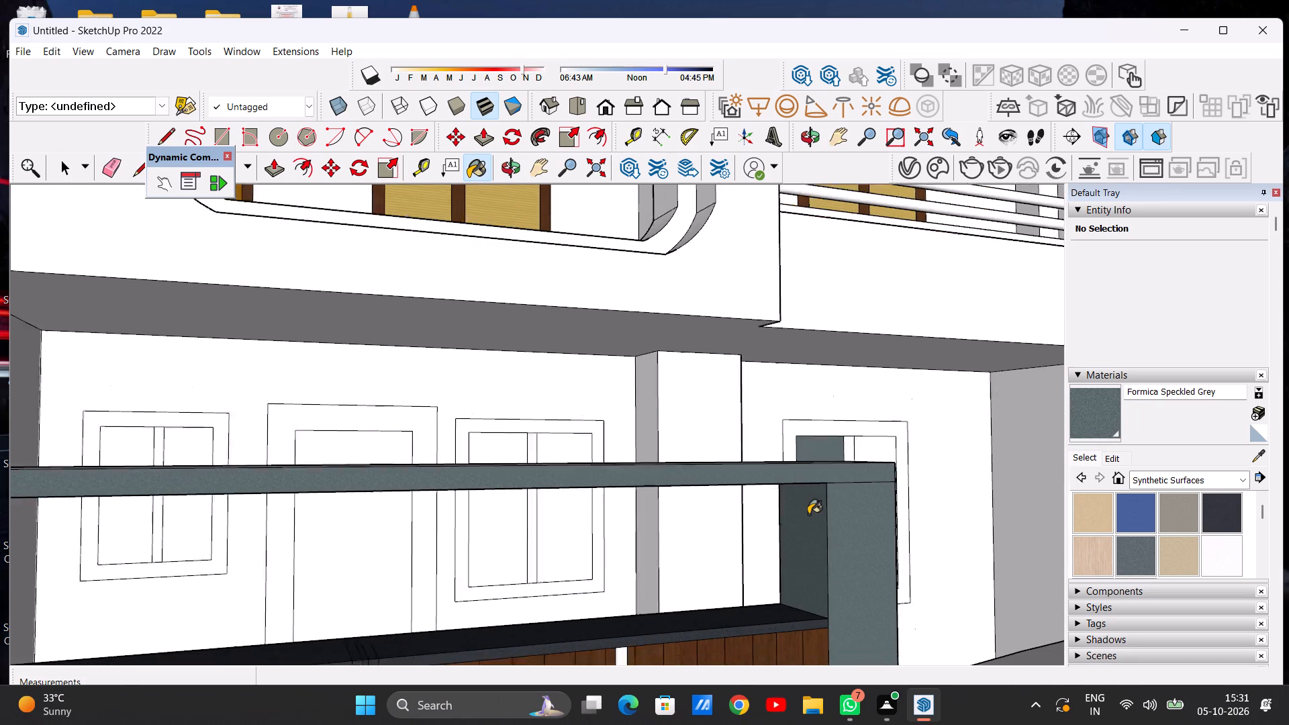
{"action": "scroll", "coordinate": [808, 514], "scroll_direction": "down", "scroll_amount": 9}
{"action": "middle_click_drag", "start_coordinate": [820, 512], "coordinate": [794, 597]}
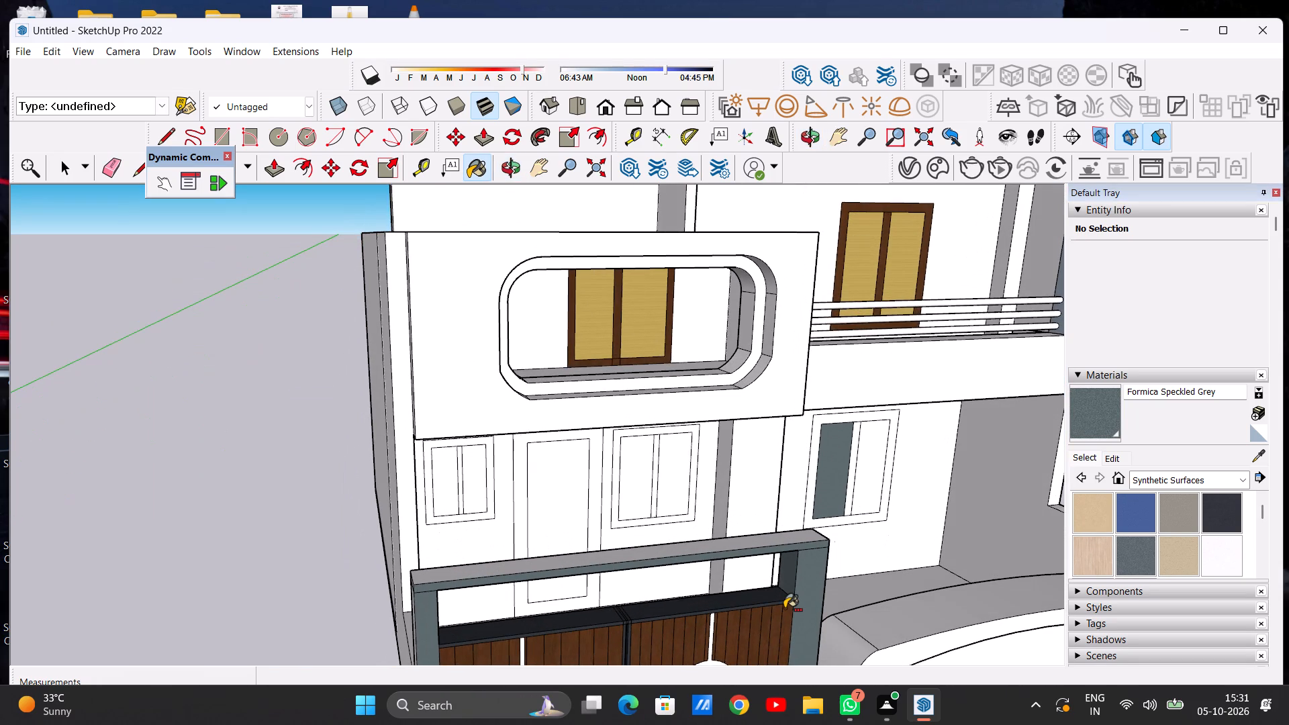
Undo the stray paint on the window pane and paint the top face of the gate frame's beam with Formica Speckled Grey instead.
{"action": "key", "text": "ctrl+z"}
{"action": "scroll", "coordinate": [722, 538], "scroll_direction": "up", "scroll_amount": 7}
{"action": "left_click", "coordinate": [724, 552]}
{"action": "scroll", "coordinate": [730, 605], "scroll_direction": "down", "scroll_amount": 3}
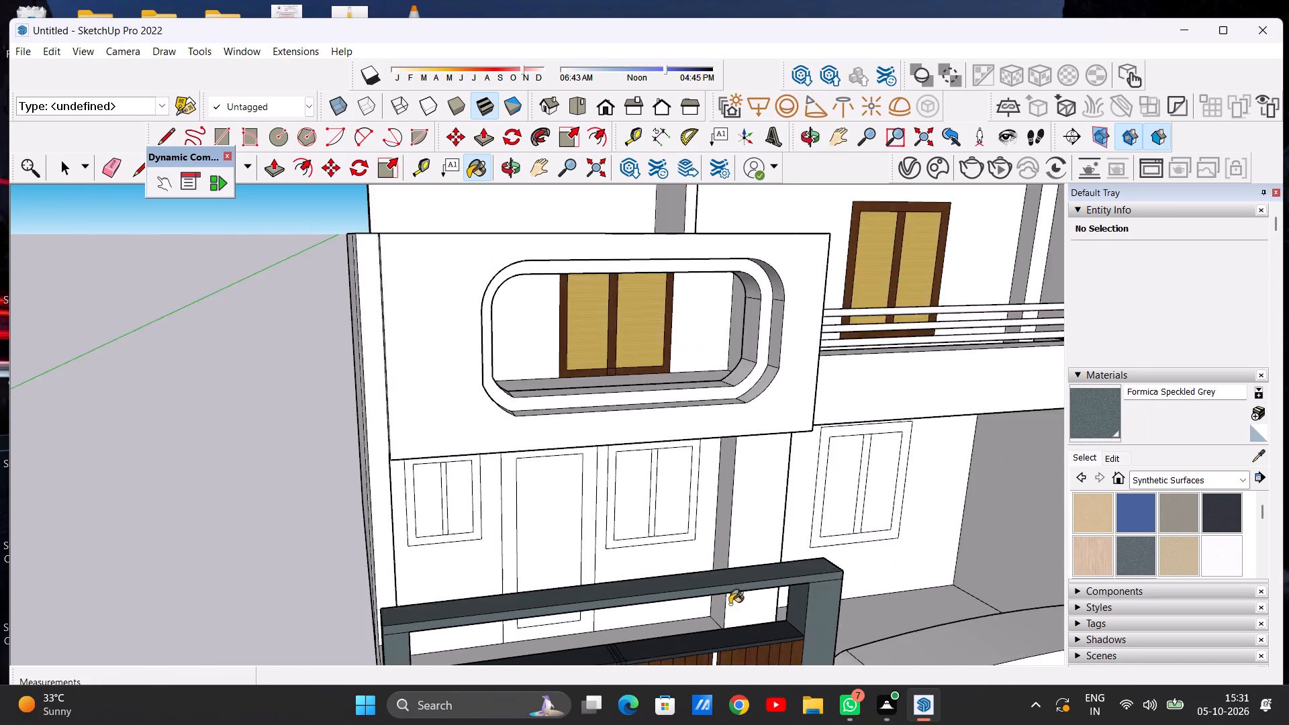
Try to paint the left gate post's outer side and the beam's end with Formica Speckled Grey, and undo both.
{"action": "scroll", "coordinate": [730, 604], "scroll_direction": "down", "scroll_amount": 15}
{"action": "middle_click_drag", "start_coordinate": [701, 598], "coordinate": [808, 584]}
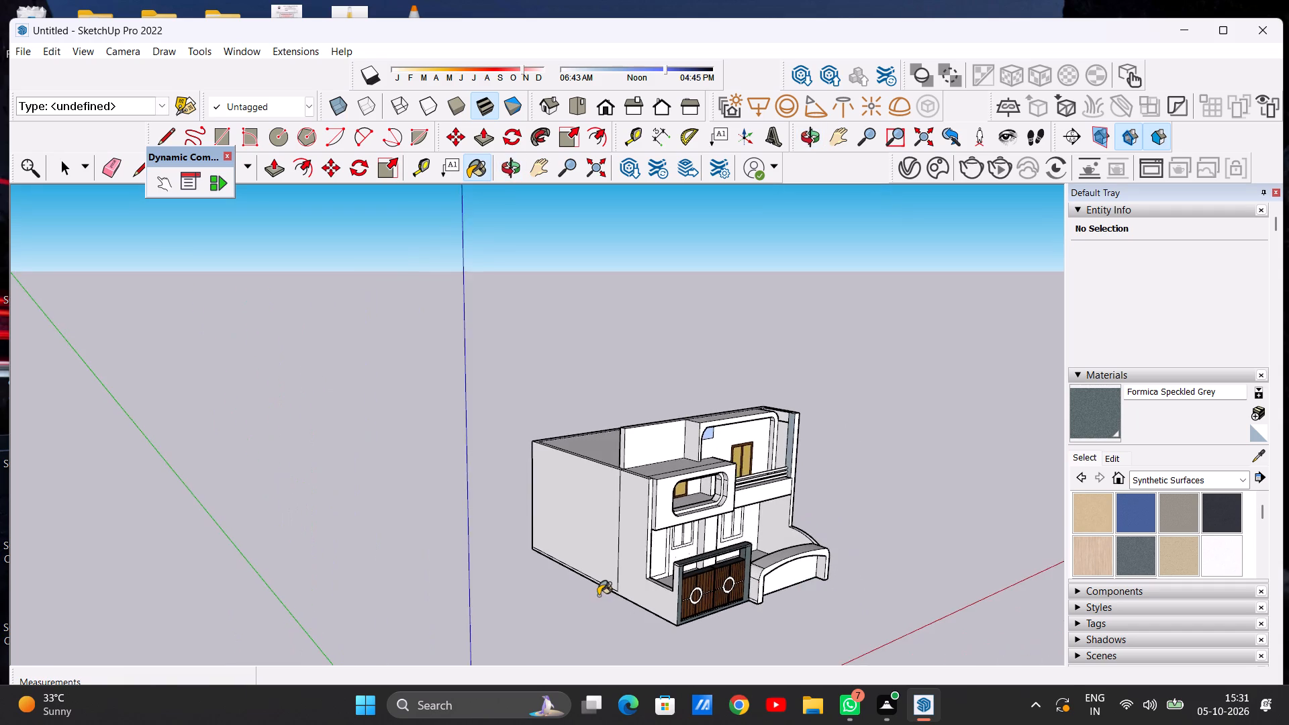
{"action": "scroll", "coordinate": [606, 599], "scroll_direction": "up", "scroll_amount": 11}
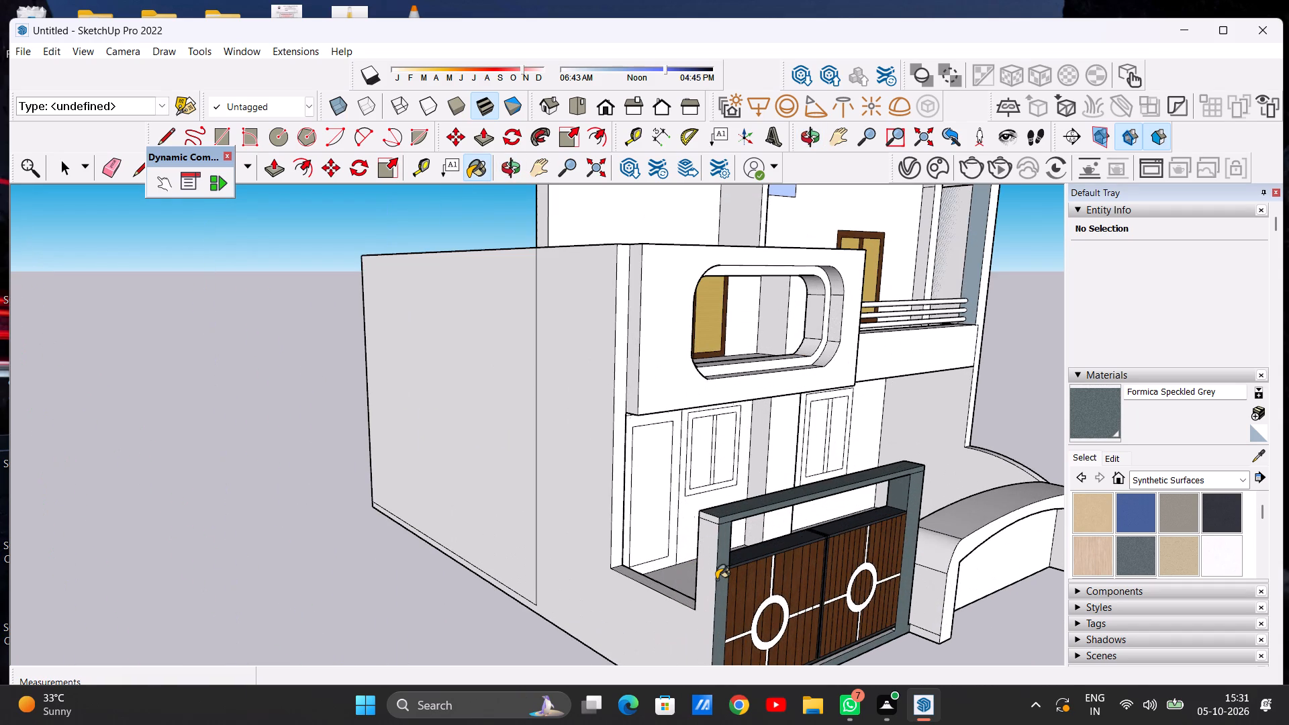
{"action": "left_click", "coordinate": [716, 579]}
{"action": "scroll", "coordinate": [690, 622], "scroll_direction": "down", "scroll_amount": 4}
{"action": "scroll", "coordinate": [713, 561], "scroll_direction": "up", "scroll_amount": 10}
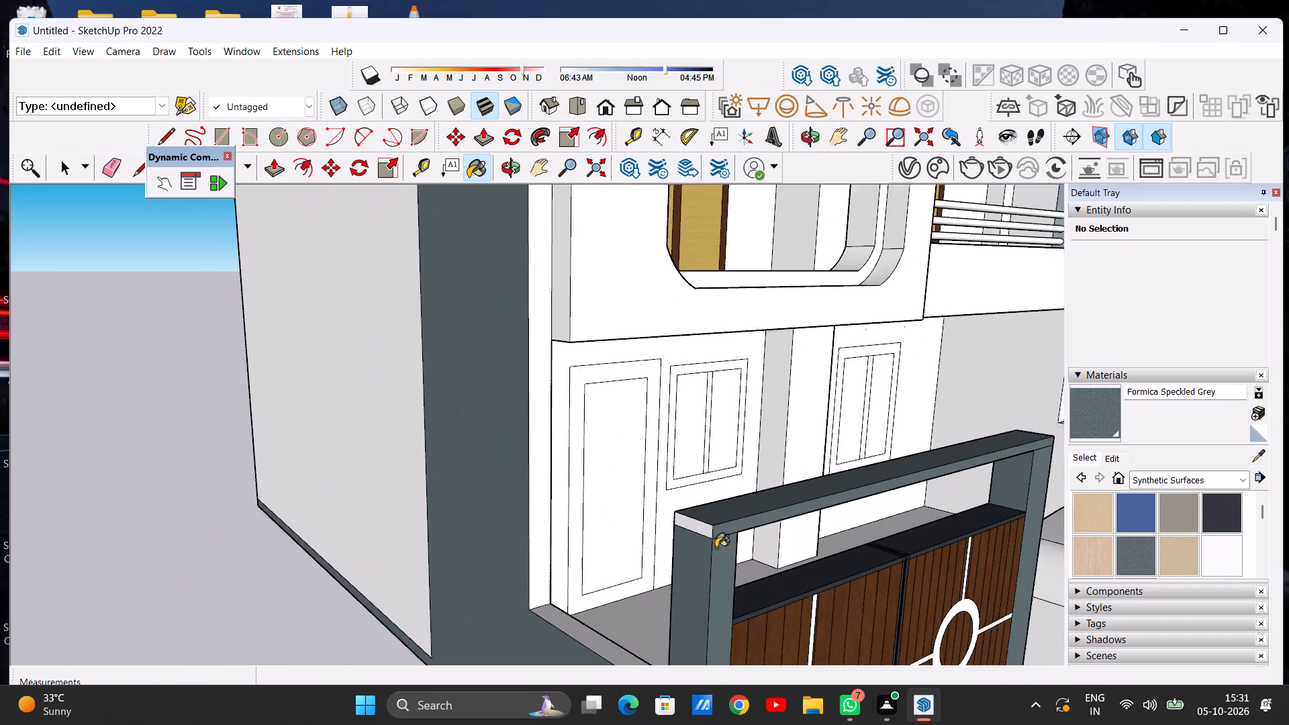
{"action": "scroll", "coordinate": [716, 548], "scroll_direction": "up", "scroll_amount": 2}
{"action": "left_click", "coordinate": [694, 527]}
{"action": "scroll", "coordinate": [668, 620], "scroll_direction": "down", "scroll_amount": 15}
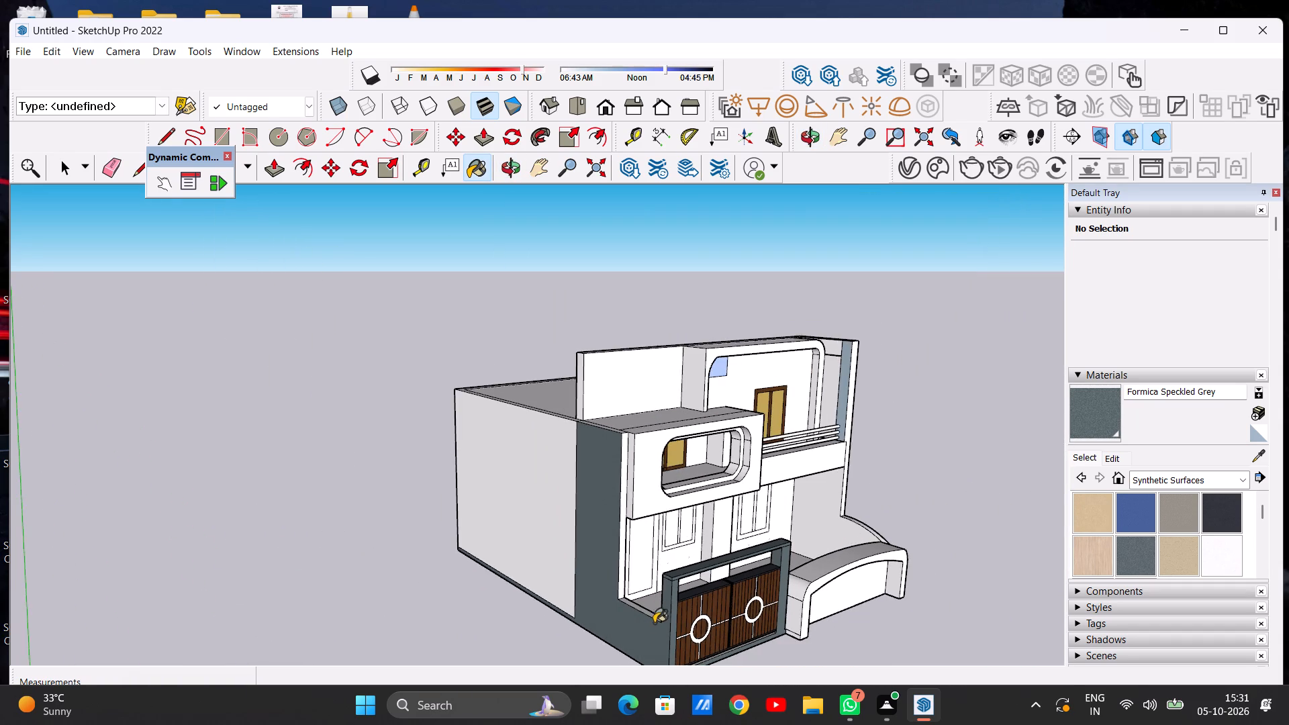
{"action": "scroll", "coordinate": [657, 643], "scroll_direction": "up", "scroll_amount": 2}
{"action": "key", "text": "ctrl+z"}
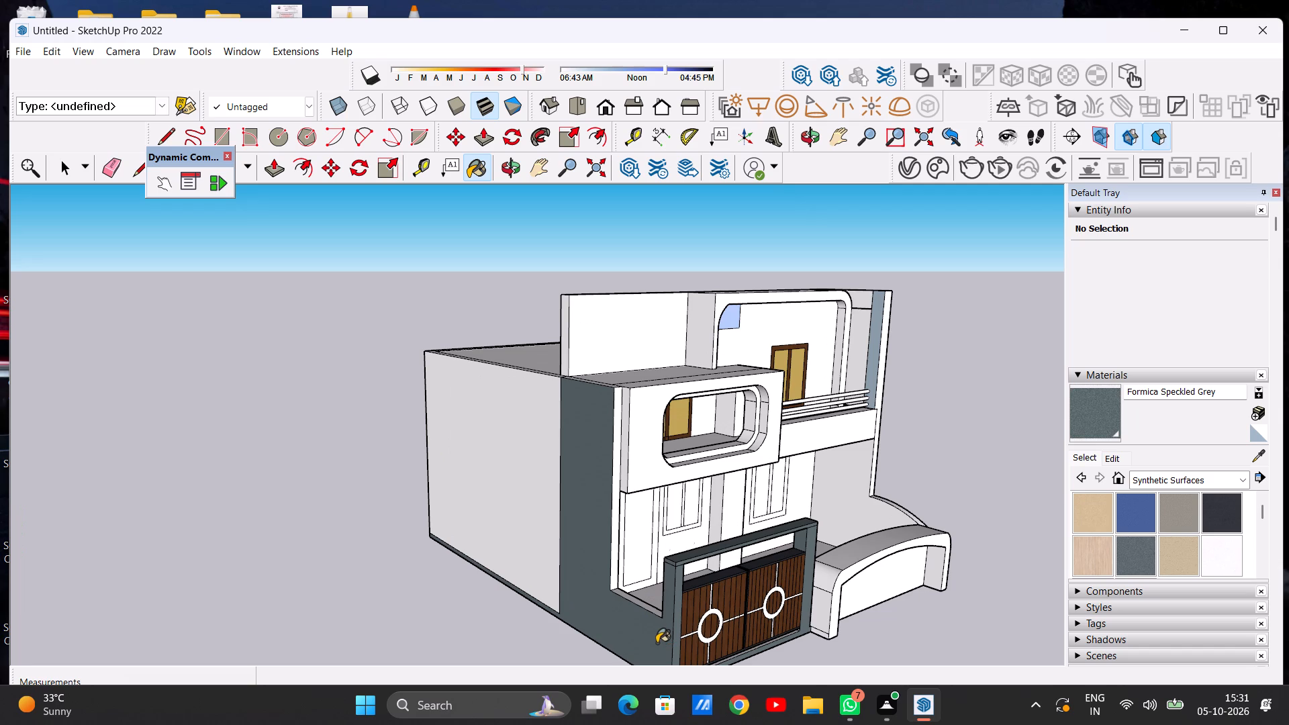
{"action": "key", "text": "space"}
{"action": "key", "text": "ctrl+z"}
Draw a vertical line about 10' 9" long from the side wall opening's lower corner down to the base edge, separating the left post.
{"action": "scroll", "coordinate": [657, 643], "scroll_direction": "down", "scroll_amount": 5}
{"action": "scroll", "coordinate": [673, 581], "scroll_direction": "down", "scroll_amount": 5}
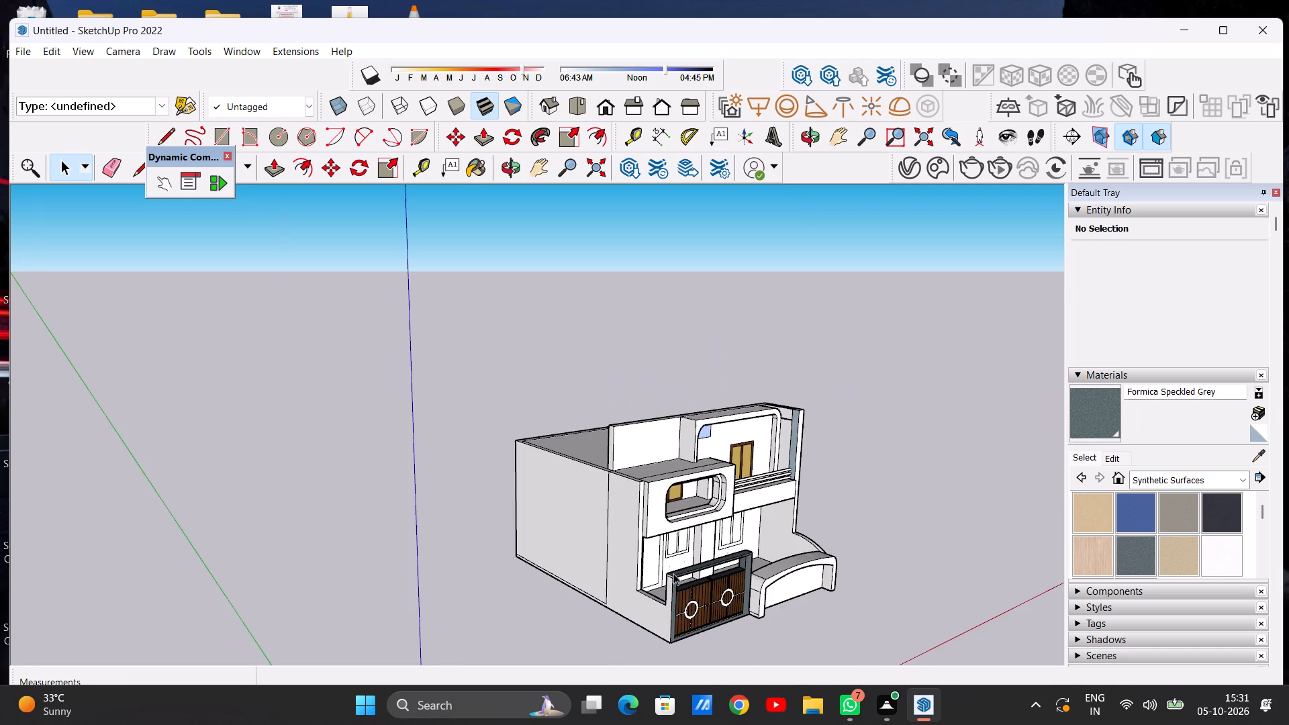
{"action": "scroll", "coordinate": [662, 642], "scroll_direction": "up", "scroll_amount": 16}
{"action": "key", "text": "l"}
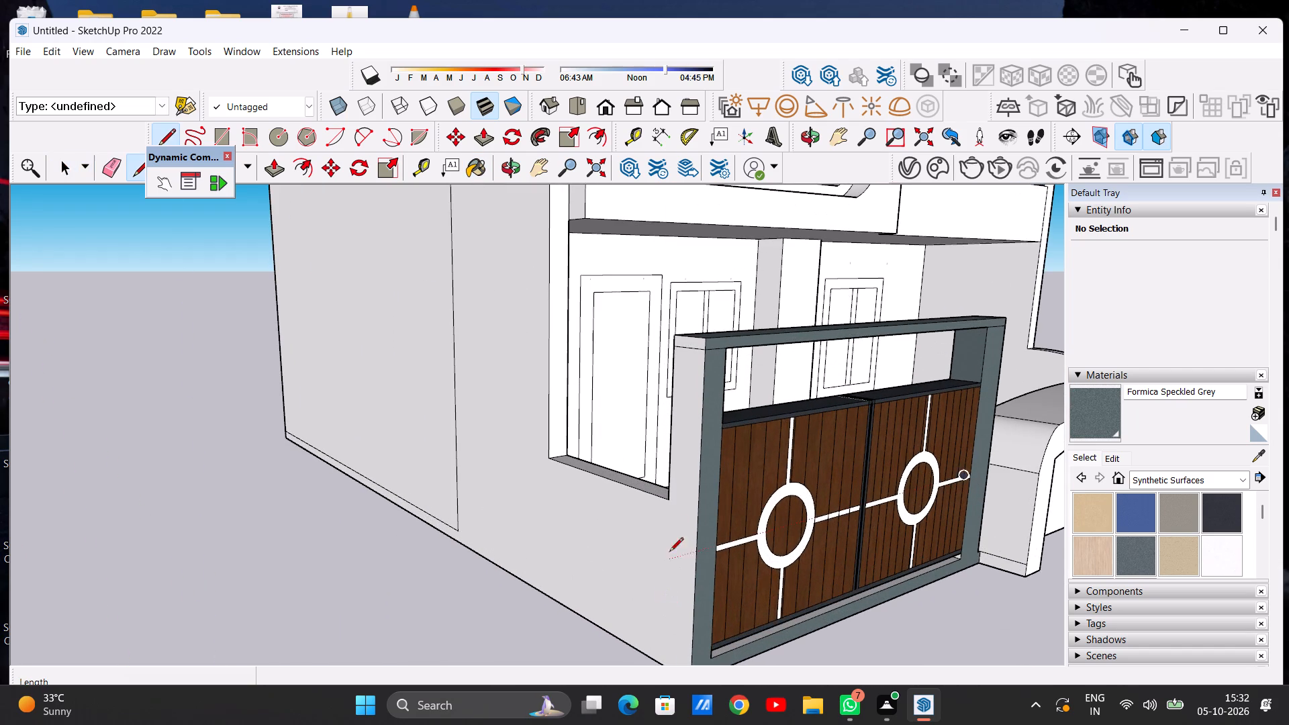
{"action": "scroll", "coordinate": [670, 512], "scroll_direction": "up", "scroll_amount": 11}
{"action": "left_click", "coordinate": [666, 481]}
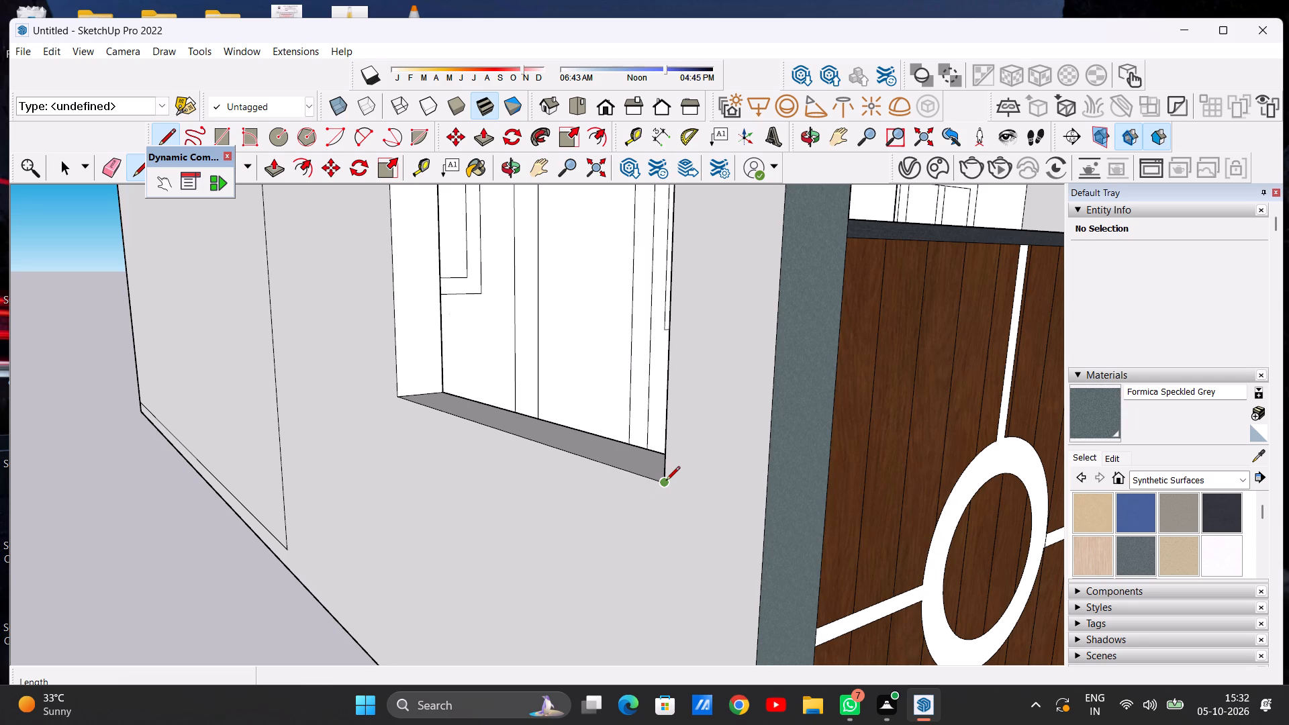
{"action": "scroll", "coordinate": [654, 473], "scroll_direction": "down", "scroll_amount": 13}
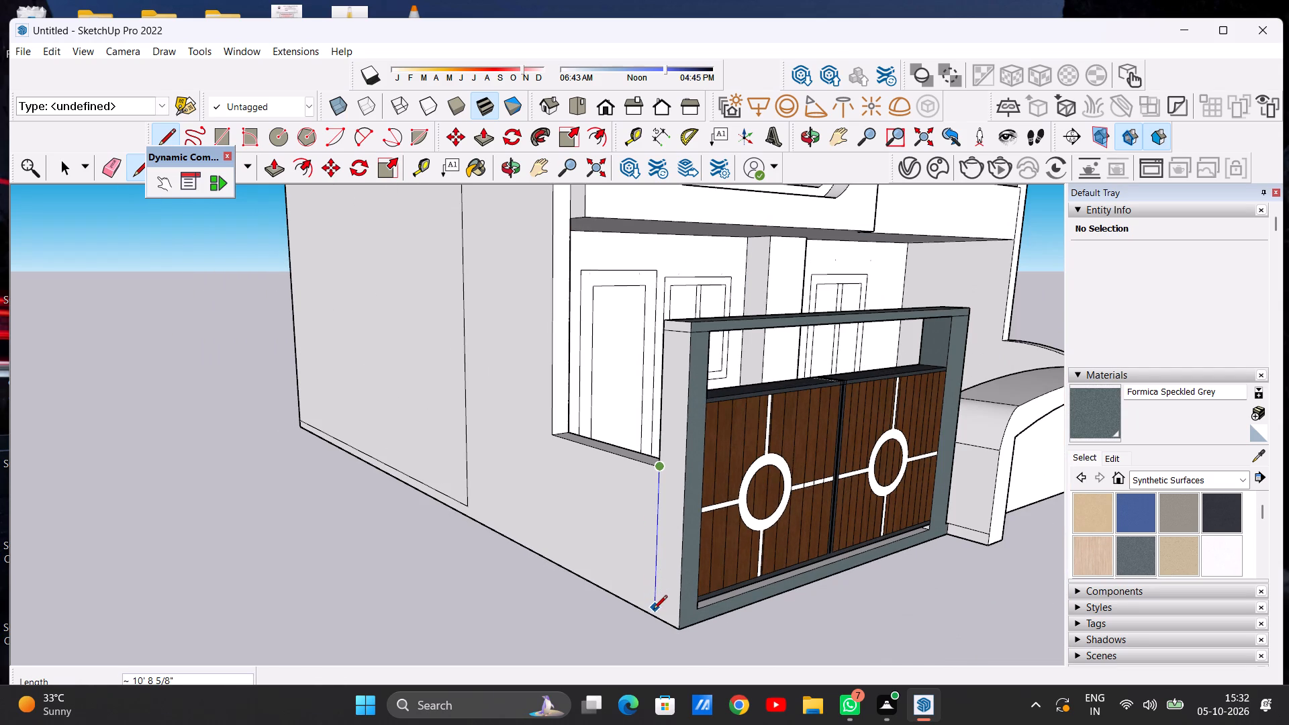
{"action": "left_click", "coordinate": [653, 611]}
{"action": "key", "text": "space"}
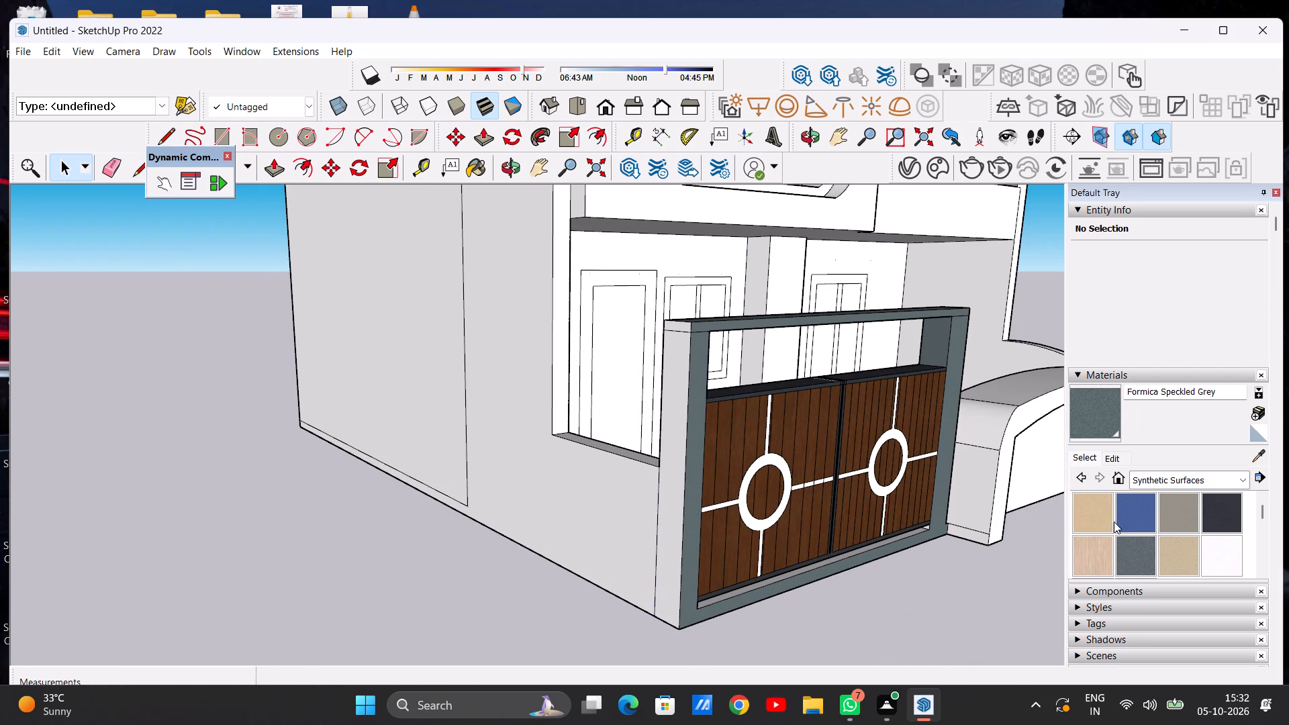
Paint the left gate post's outer side and the beam's adjoining end face with Formica Speckled Grey.
{"action": "left_click", "coordinate": [1143, 561]}
{"action": "left_click", "coordinate": [673, 523]}
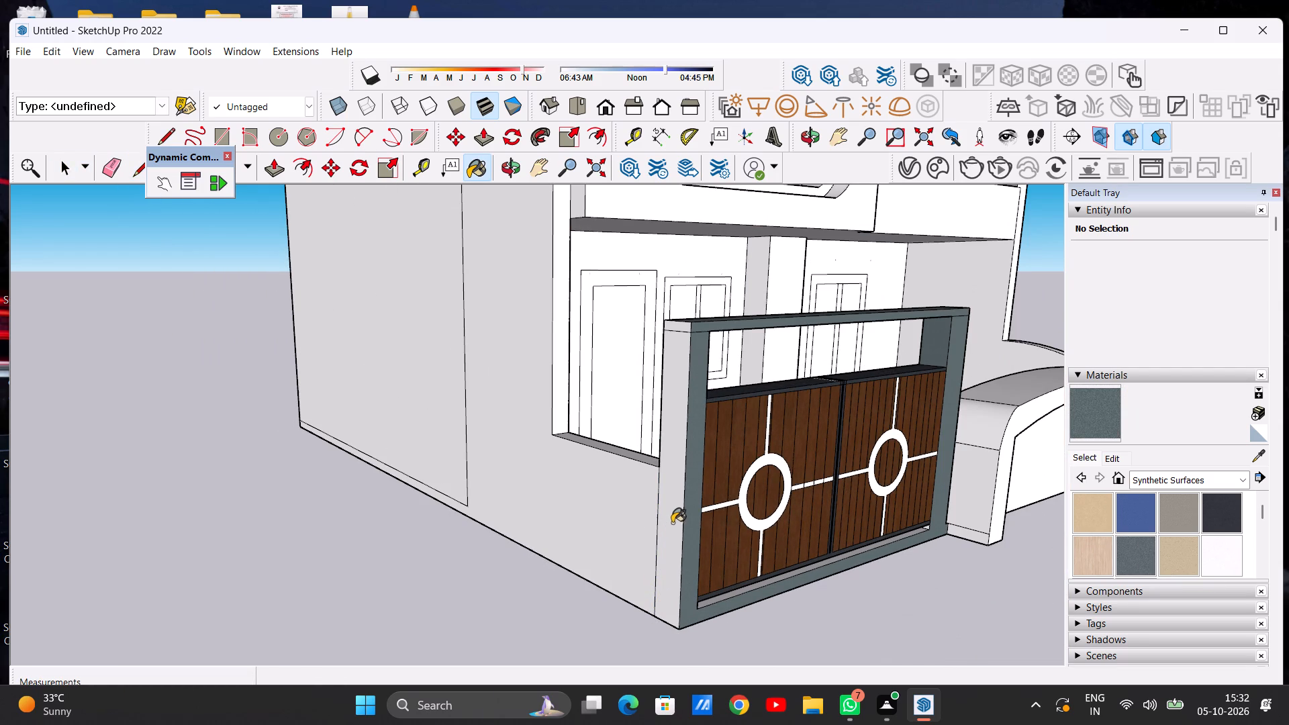
{"action": "scroll", "coordinate": [623, 555], "scroll_direction": "down", "scroll_amount": 4}
{"action": "scroll", "coordinate": [647, 351], "scroll_direction": "up", "scroll_amount": 5}
{"action": "scroll", "coordinate": [683, 502], "scroll_direction": "up", "scroll_amount": 6}
{"action": "left_click", "coordinate": [687, 477]}
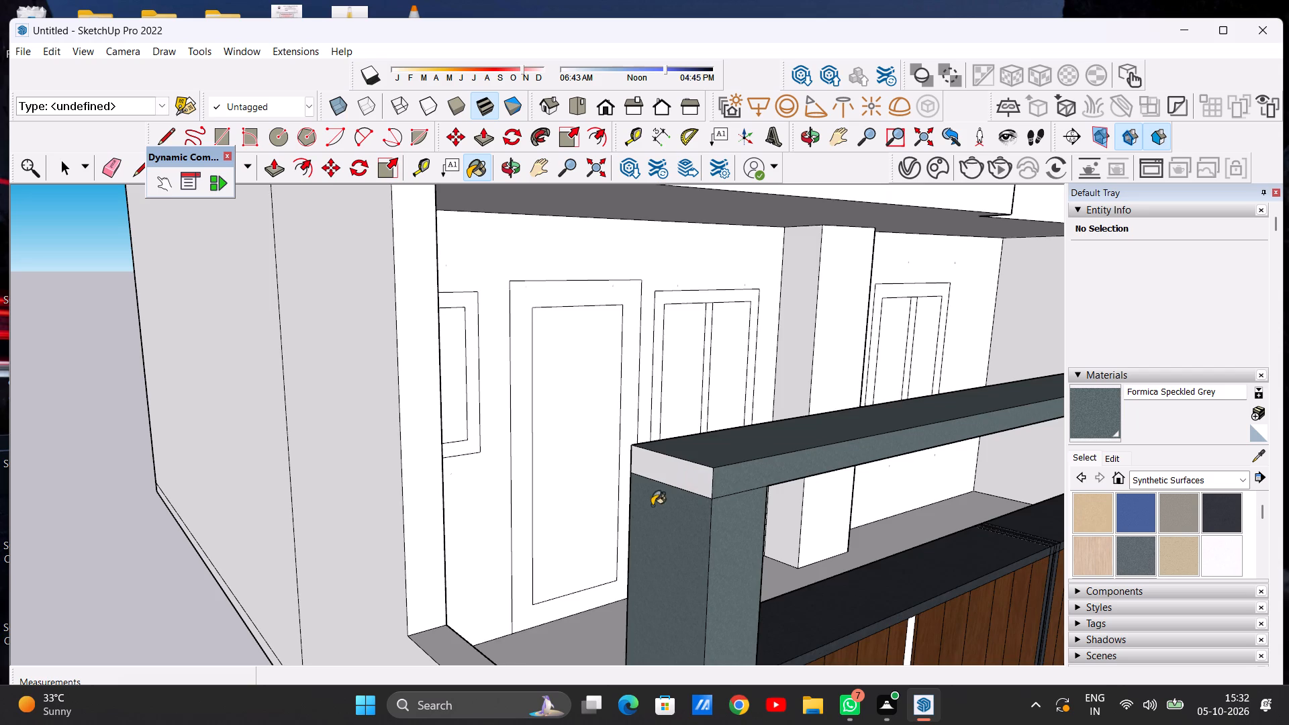
Paint the right gate post's outer side and the beam's end above it with Formica Speckled Grey.
{"action": "scroll", "coordinate": [631, 516], "scroll_direction": "down", "scroll_amount": 20}
{"action": "scroll", "coordinate": [631, 516], "scroll_direction": "down", "scroll_amount": 3}
{"action": "middle_click_drag", "start_coordinate": [768, 499], "coordinate": [555, 467]}
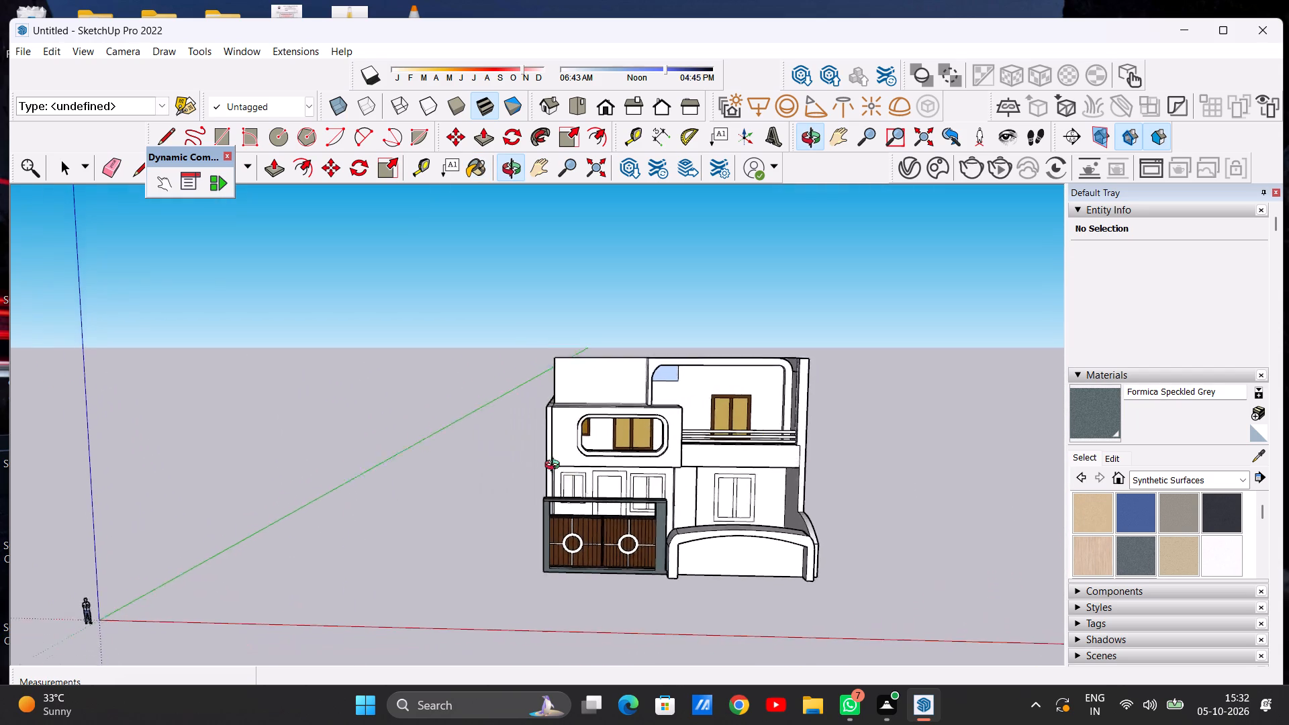
{"action": "middle_click_drag", "start_coordinate": [555, 467], "coordinate": [524, 472]}
{"action": "middle_click_drag", "start_coordinate": [649, 507], "coordinate": [589, 545]}
{"action": "scroll", "coordinate": [647, 514], "scroll_direction": "up", "scroll_amount": 16}
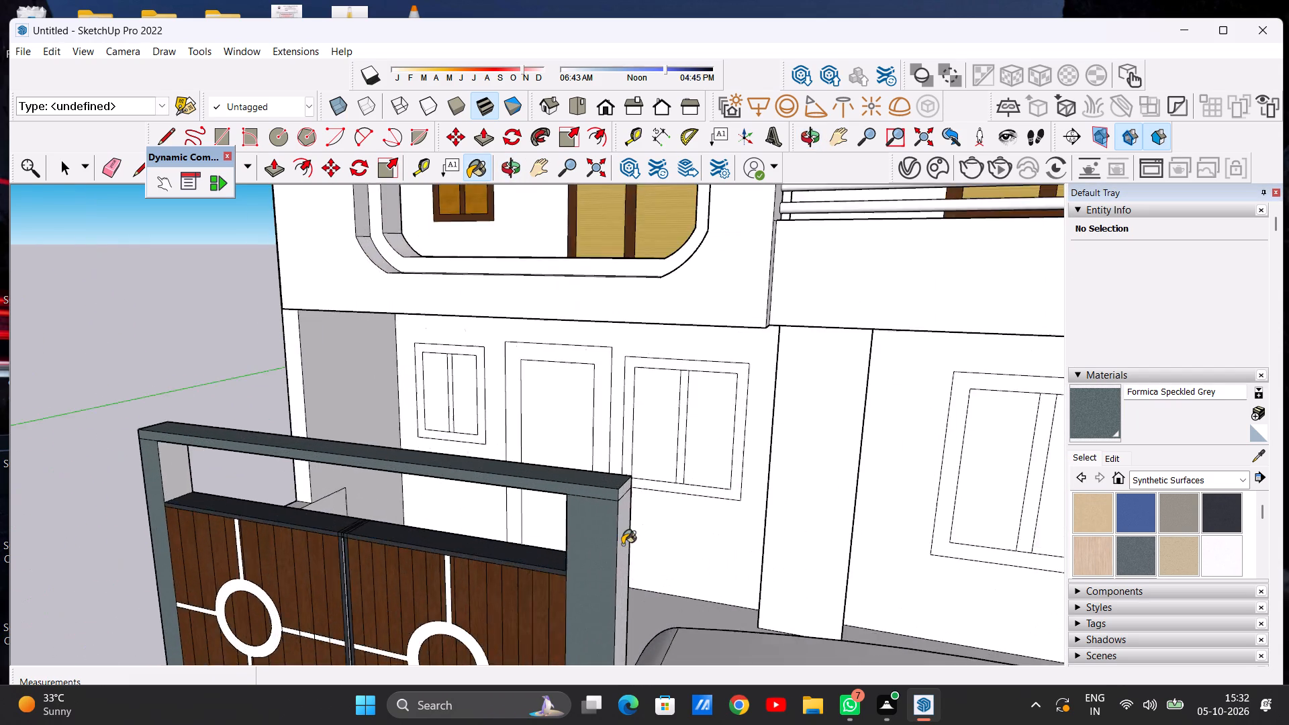
{"action": "scroll", "coordinate": [622, 544], "scroll_direction": "up", "scroll_amount": 3}
{"action": "left_click", "coordinate": [622, 544]}
{"action": "scroll", "coordinate": [623, 449], "scroll_direction": "up", "scroll_amount": 7}
{"action": "left_click", "coordinate": [625, 458]}
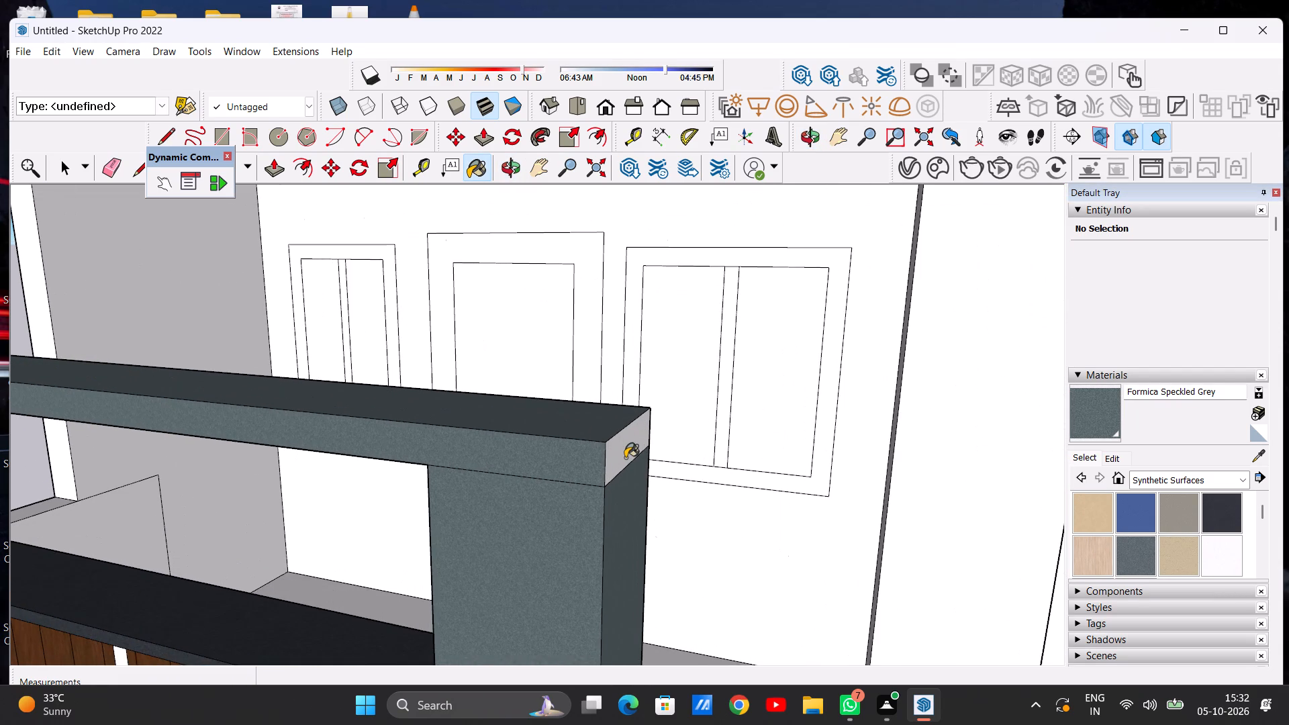
Paint the backs of the right post, the top beam and the adjacent gate panel with Formica Speckled Grey.
{"action": "scroll", "coordinate": [630, 483], "scroll_direction": "down", "scroll_amount": 20}
{"action": "scroll", "coordinate": [630, 483], "scroll_direction": "down", "scroll_amount": 6}
{"action": "middle_click_drag", "start_coordinate": [770, 514], "coordinate": [557, 538]}
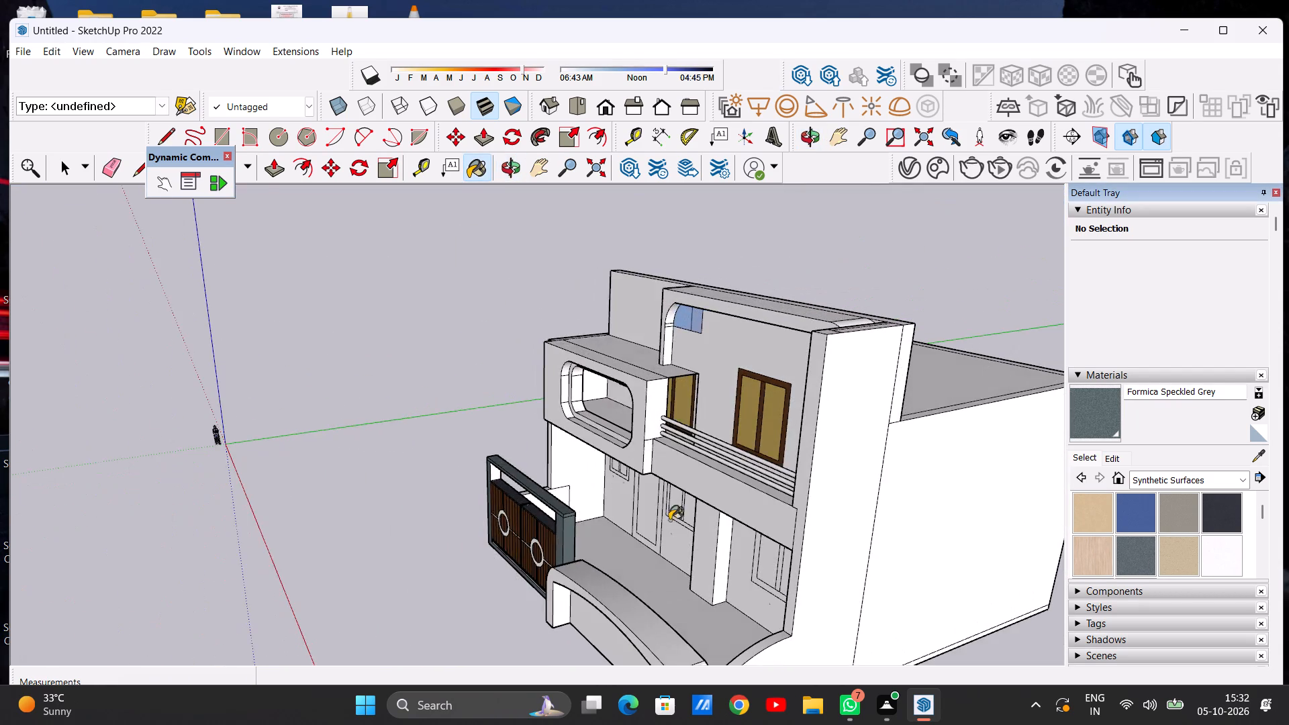
{"action": "middle_click_drag", "start_coordinate": [681, 517], "coordinate": [568, 548]}
{"action": "scroll", "coordinate": [579, 507], "scroll_direction": "up", "scroll_amount": 8}
{"action": "scroll", "coordinate": [737, 534], "scroll_direction": "down", "scroll_amount": 6}
{"action": "middle_click_drag", "start_coordinate": [763, 558], "coordinate": [587, 527]}
{"action": "scroll", "coordinate": [708, 436], "scroll_direction": "up", "scroll_amount": 1}
{"action": "middle_click_drag", "start_coordinate": [709, 436], "coordinate": [844, 718]}
{"action": "scroll", "coordinate": [528, 410], "scroll_direction": "down", "scroll_amount": 5}
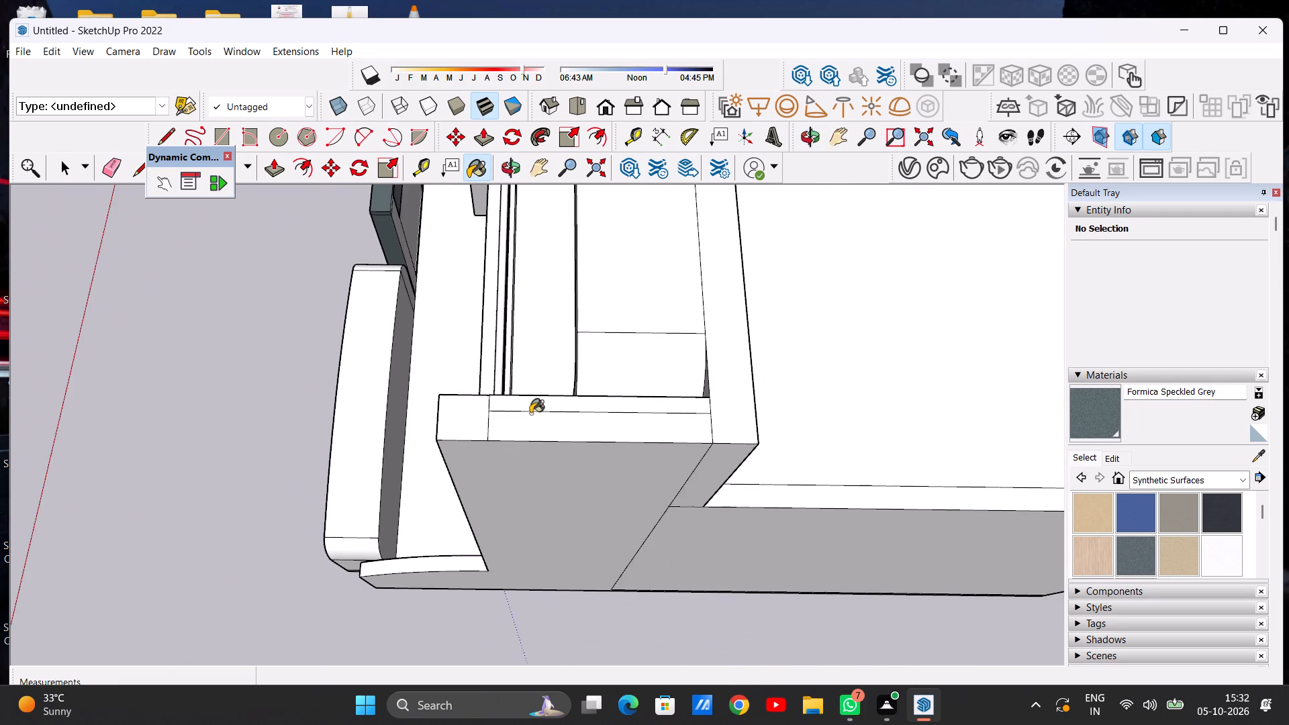
{"action": "scroll", "coordinate": [510, 382], "scroll_direction": "down", "scroll_amount": 8}
{"action": "scroll", "coordinate": [540, 265], "scroll_direction": "up", "scroll_amount": 11}
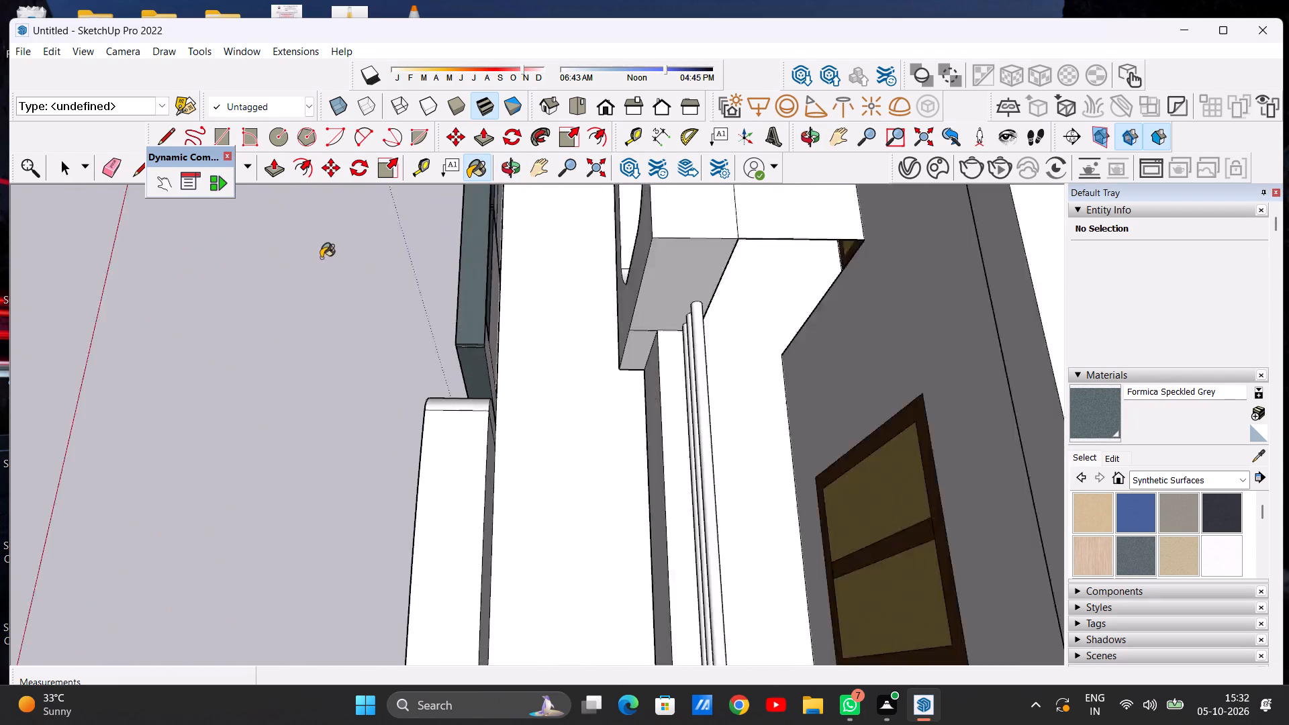
{"action": "scroll", "coordinate": [321, 258], "scroll_direction": "up", "scroll_amount": 8}
{"action": "middle_click_drag", "start_coordinate": [587, 380], "coordinate": [387, 299]}
{"action": "left_click", "coordinate": [376, 307]}
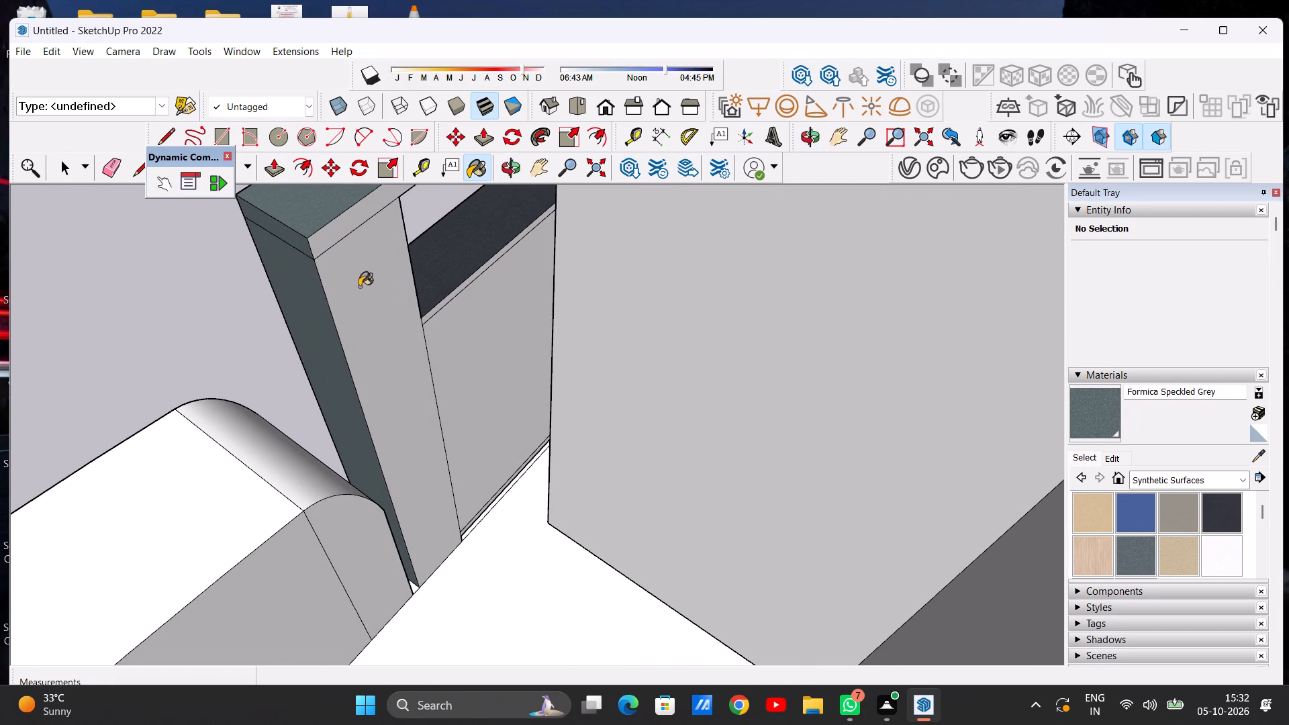
{"action": "left_click", "coordinate": [326, 244]}
{"action": "left_click", "coordinate": [446, 345]}
Paint the back edges of both top rails, the left gate panel's two back sections and the left post's back with Formica Speckled Grey.
{"action": "scroll", "coordinate": [476, 427], "scroll_direction": "down", "scroll_amount": 6}
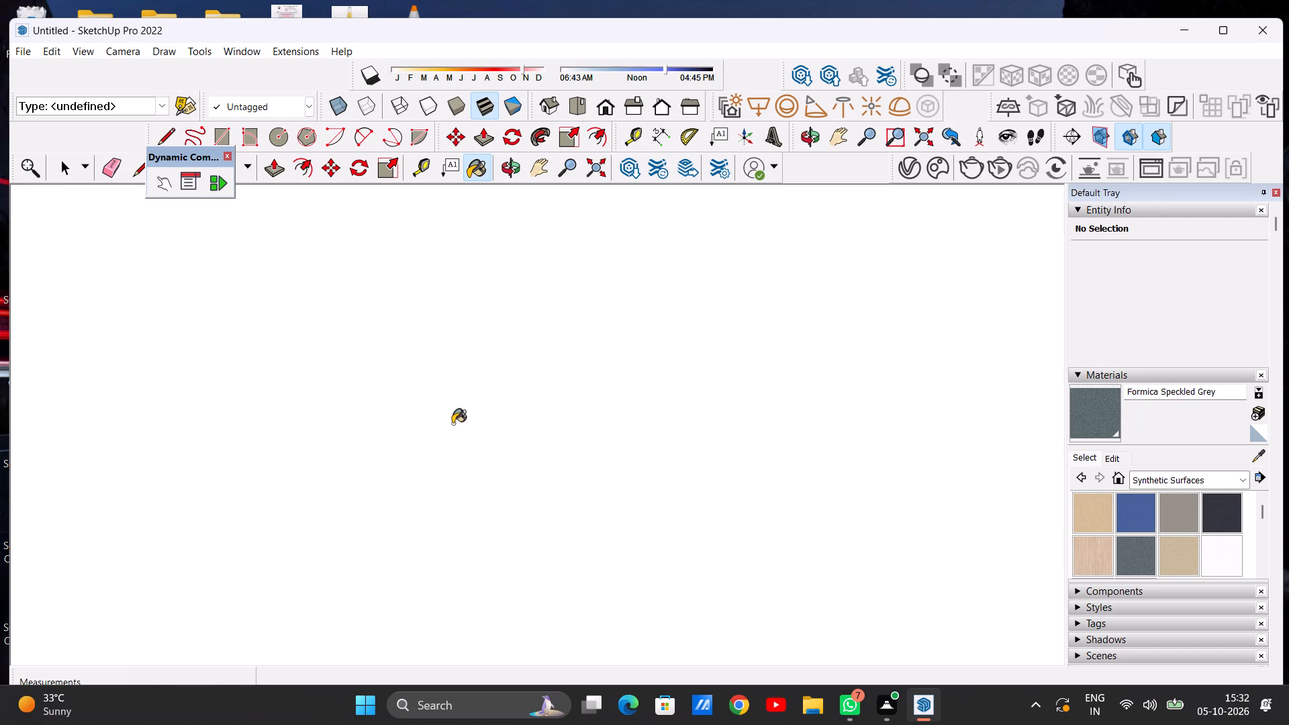
{"action": "scroll", "coordinate": [475, 442], "scroll_direction": "down", "scroll_amount": 20}
{"action": "scroll", "coordinate": [475, 442], "scroll_direction": "down", "scroll_amount": 20}
{"action": "scroll", "coordinate": [475, 442], "scroll_direction": "down", "scroll_amount": 5}
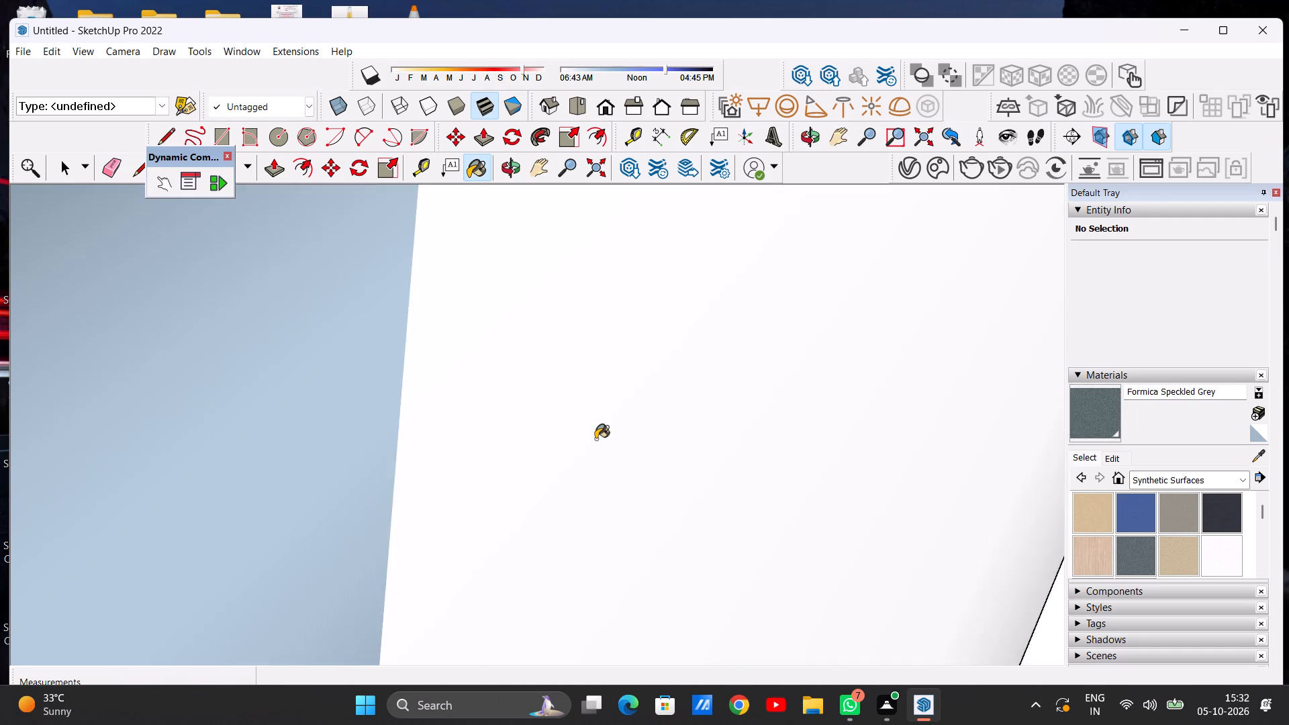
{"action": "scroll", "coordinate": [595, 439], "scroll_direction": "down", "scroll_amount": 11}
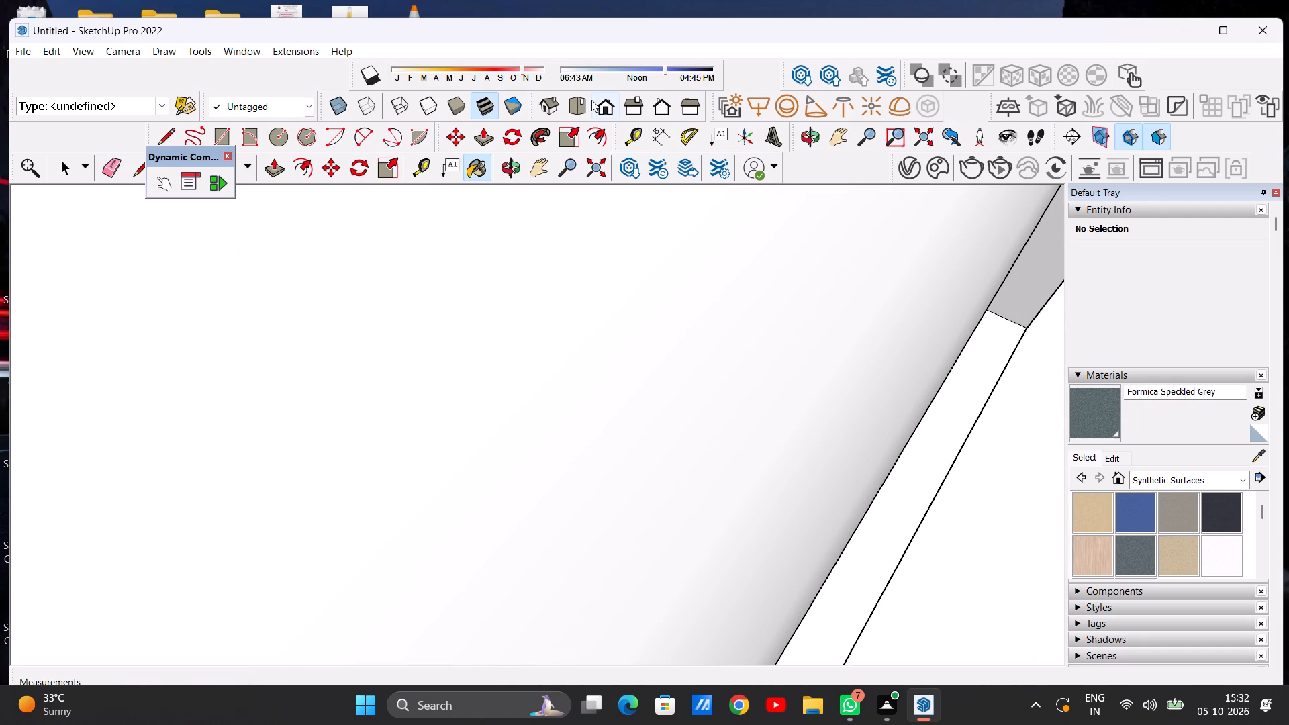
{"action": "left_click", "coordinate": [603, 105]}
{"action": "scroll", "coordinate": [620, 412], "scroll_direction": "down", "scroll_amount": 8}
{"action": "middle_click_drag", "start_coordinate": [634, 446], "coordinate": [484, 507]}
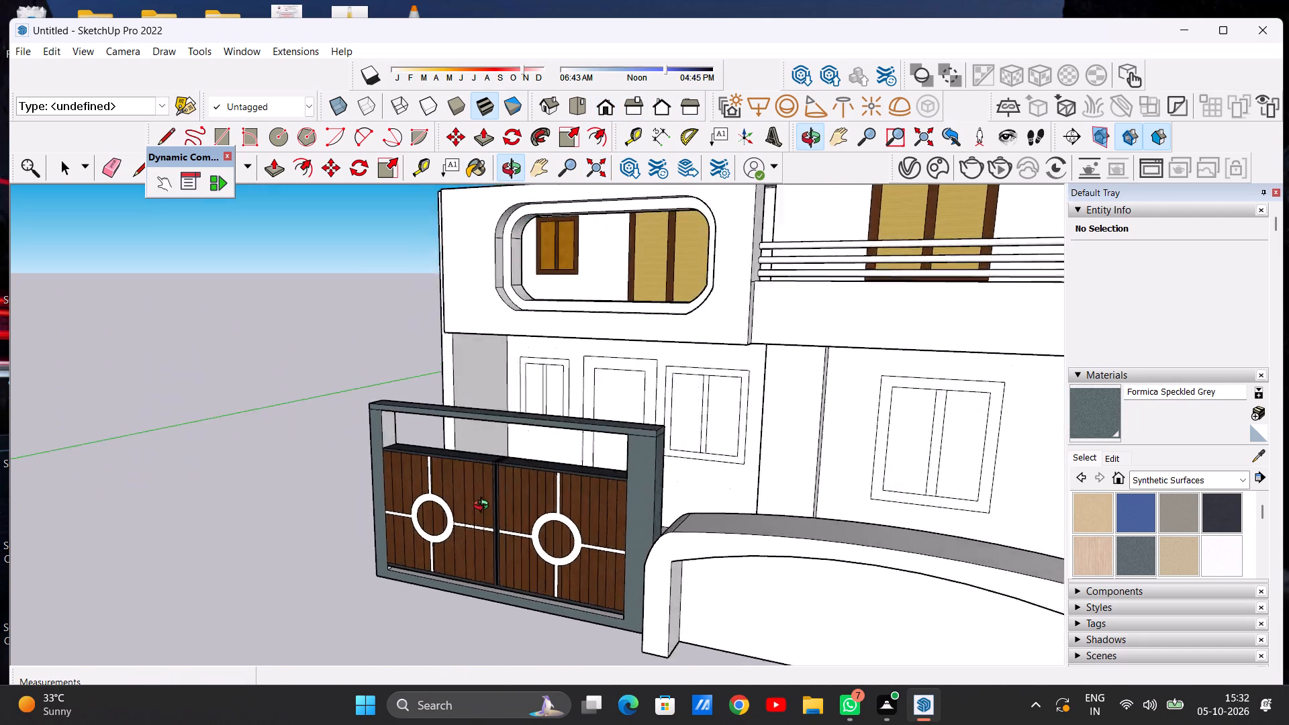
{"action": "middle_click_drag", "start_coordinate": [484, 507], "coordinate": [330, 593]}
{"action": "middle_click_drag", "start_coordinate": [348, 379], "coordinate": [784, 397]}
{"action": "middle_click_drag", "start_coordinate": [320, 579], "coordinate": [658, 508]}
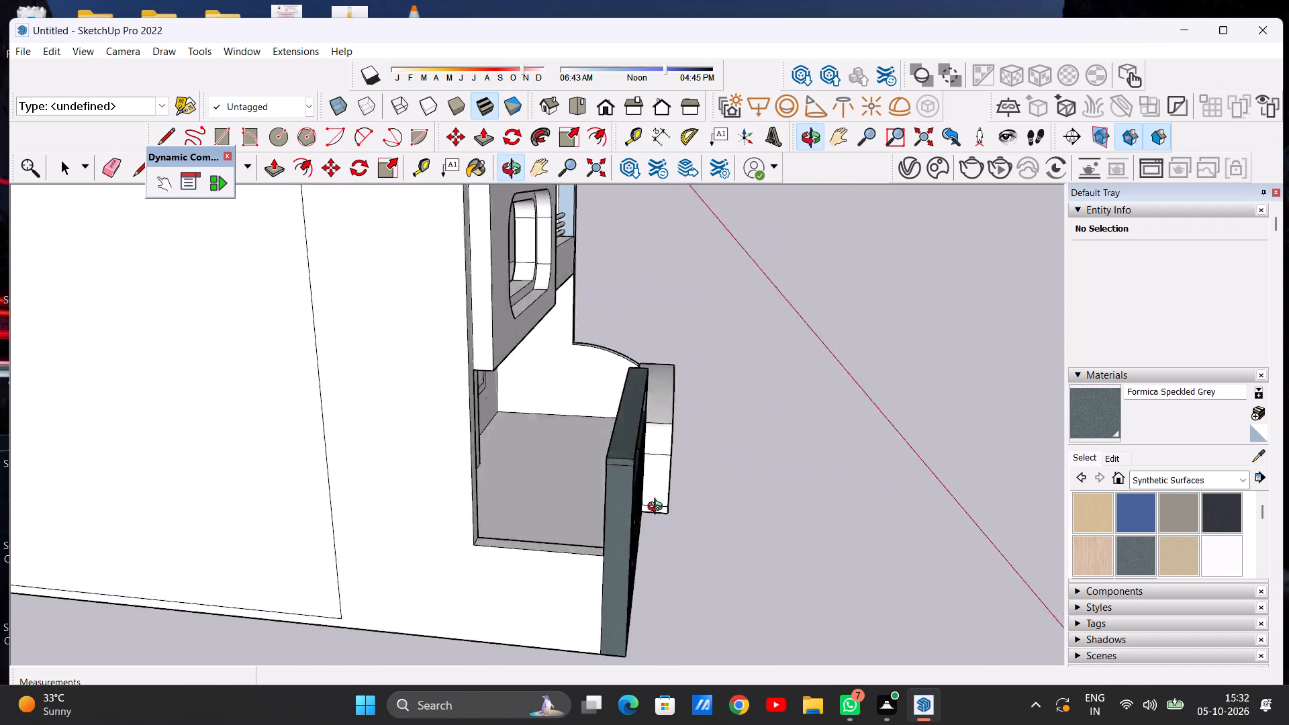
{"action": "middle_click_drag", "start_coordinate": [658, 508], "coordinate": [767, 509]}
{"action": "scroll", "coordinate": [667, 494], "scroll_direction": "up", "scroll_amount": 18}
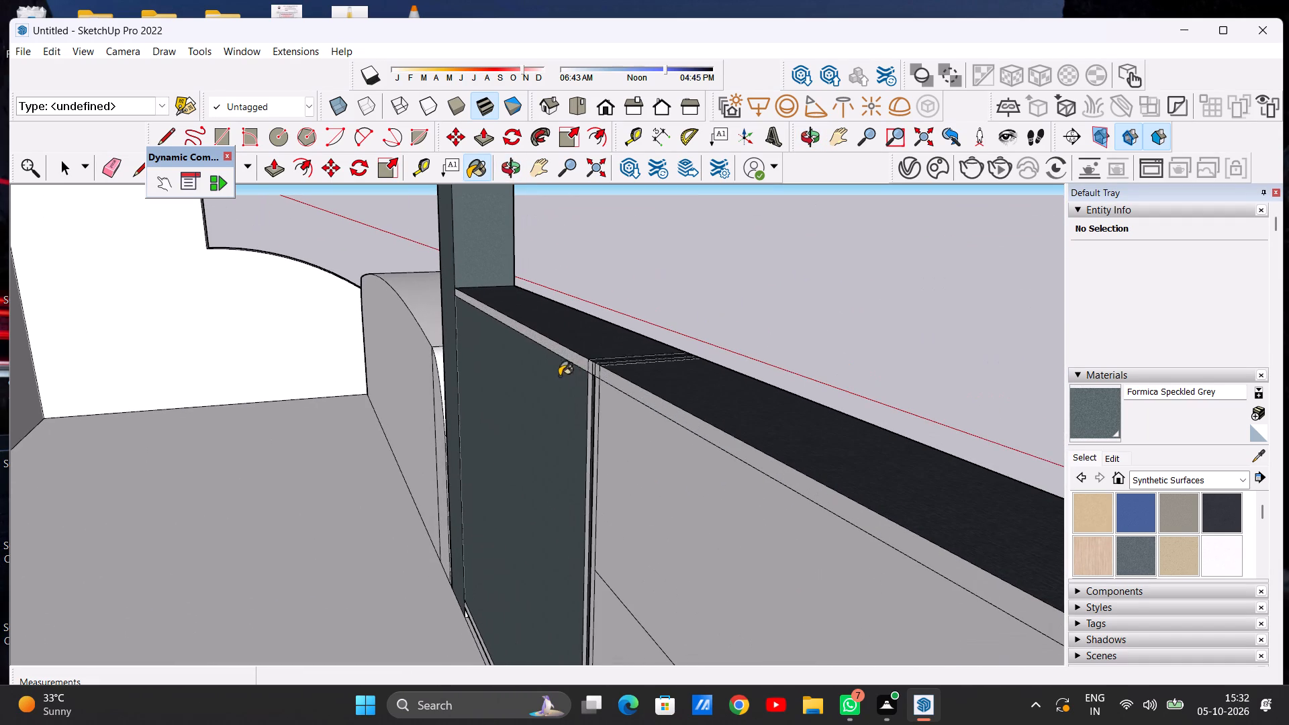
{"action": "left_click", "coordinate": [575, 354]}
{"action": "left_click", "coordinate": [657, 403]}
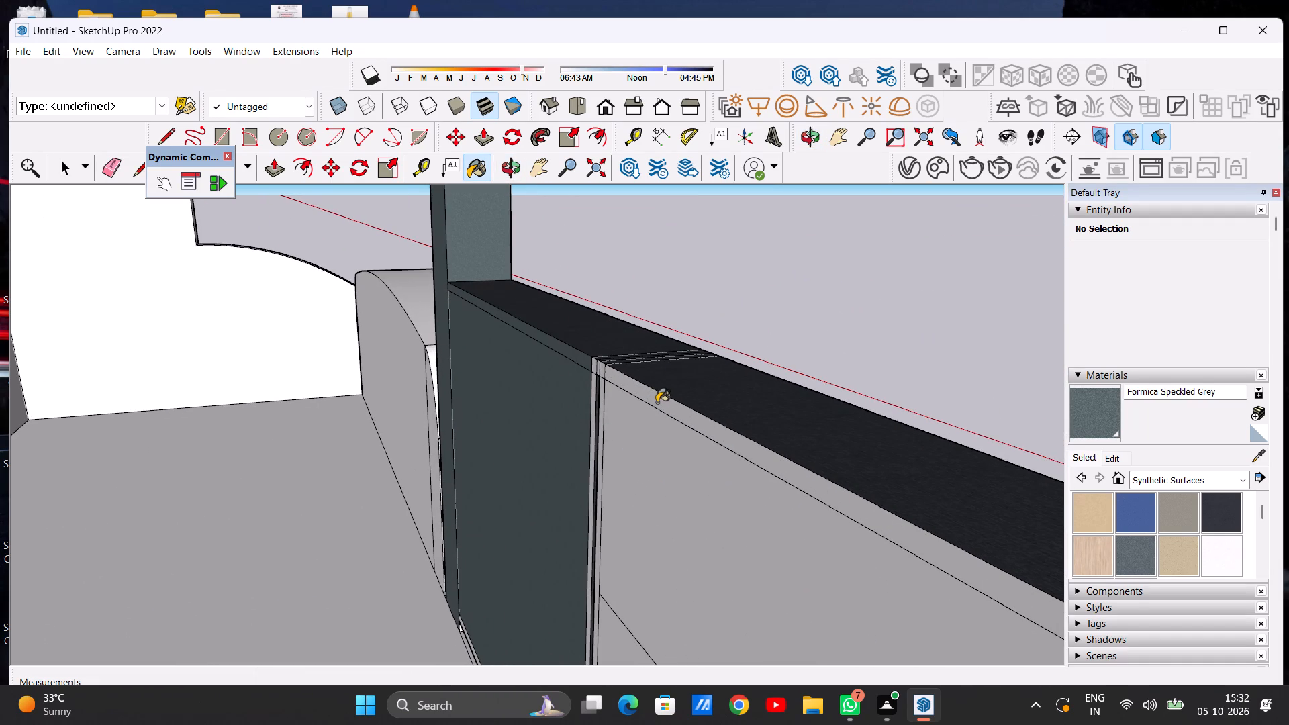
{"action": "left_click", "coordinate": [663, 479]}
{"action": "scroll", "coordinate": [649, 461], "scroll_direction": "down", "scroll_amount": 10}
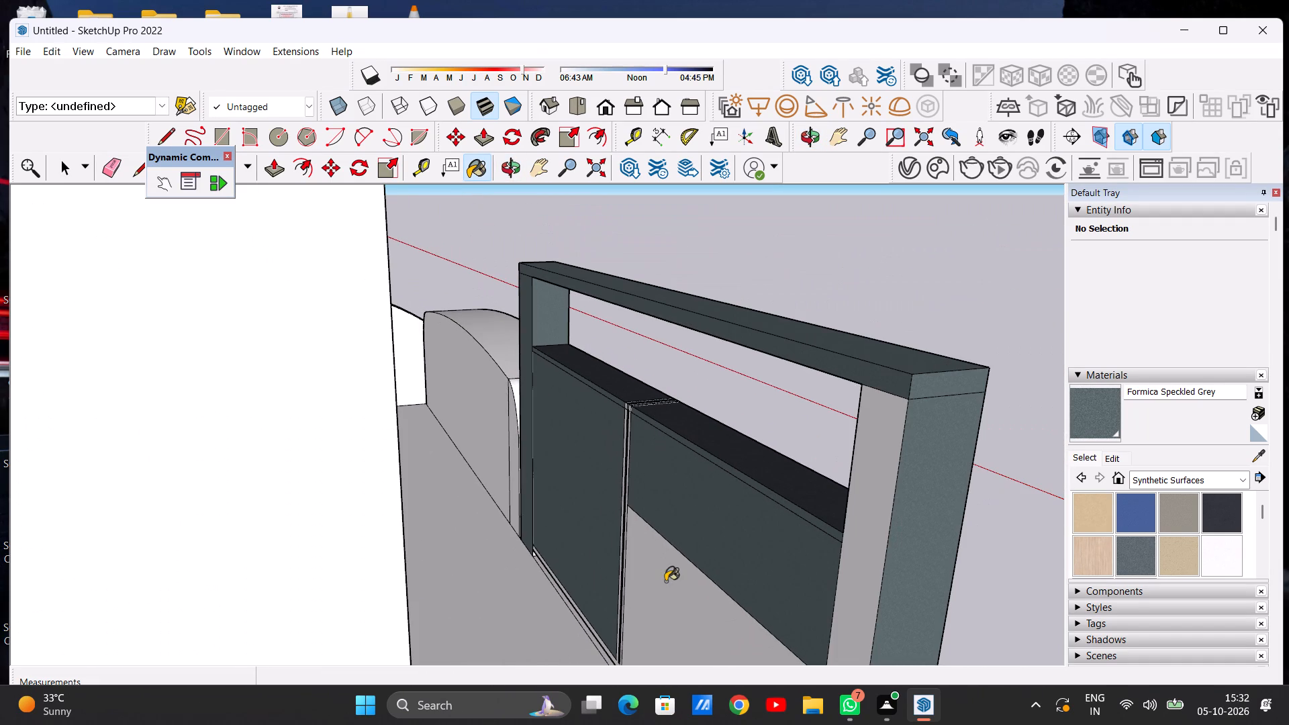
{"action": "left_click", "coordinate": [667, 584]}
{"action": "left_click", "coordinate": [859, 546]}
Examine the painted gate and the whole house front from the street side at several distances.
{"action": "scroll", "coordinate": [715, 510], "scroll_direction": "down", "scroll_amount": 11}
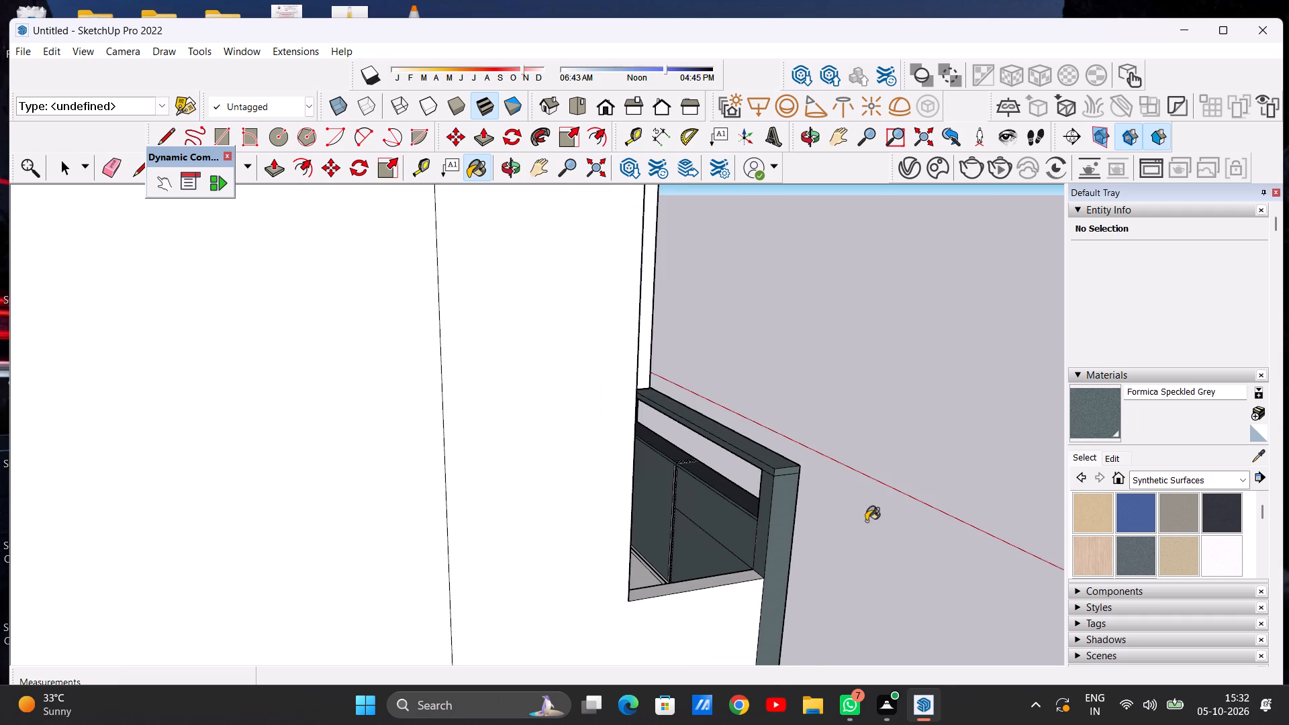
{"action": "middle_click_drag", "start_coordinate": [865, 521], "coordinate": [356, 526]}
{"action": "middle_click_drag", "start_coordinate": [570, 616], "coordinate": [500, 530]}
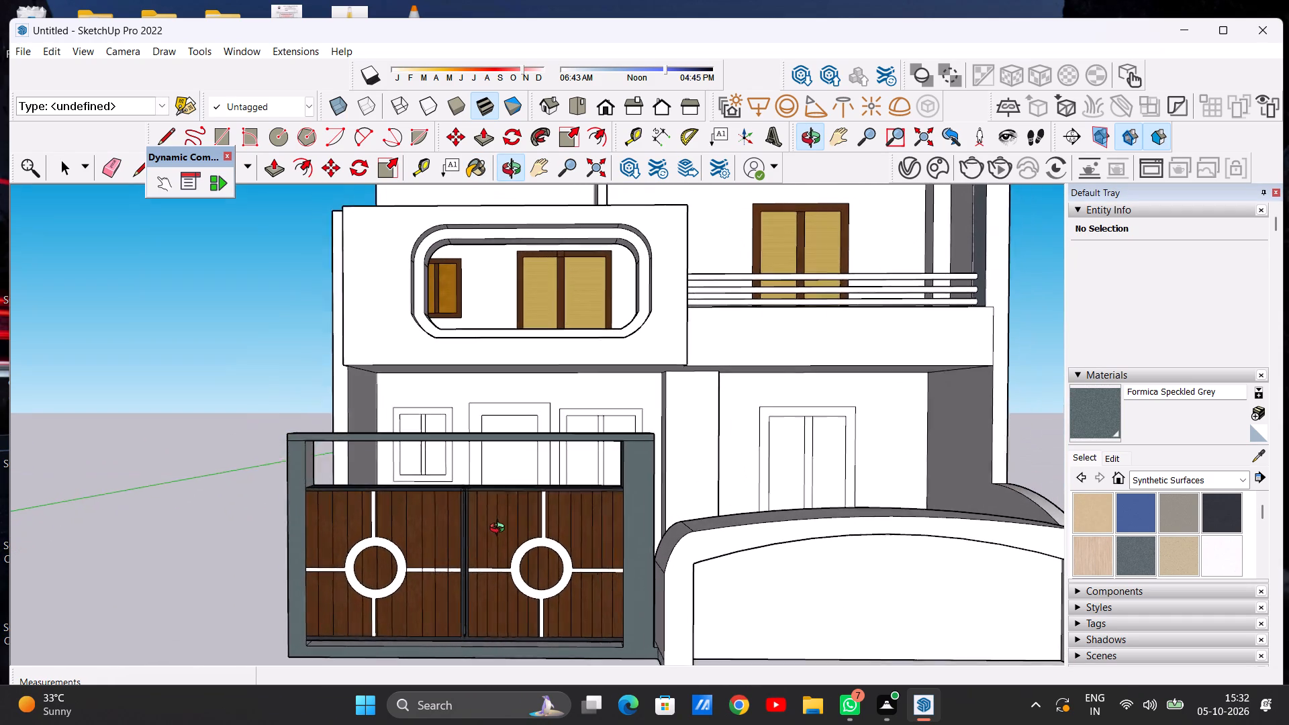
{"action": "middle_click_drag", "start_coordinate": [500, 530], "coordinate": [504, 526]}
{"action": "scroll", "coordinate": [563, 583], "scroll_direction": "down", "scroll_amount": 15}
{"action": "scroll", "coordinate": [563, 600], "scroll_direction": "up", "scroll_amount": 6}
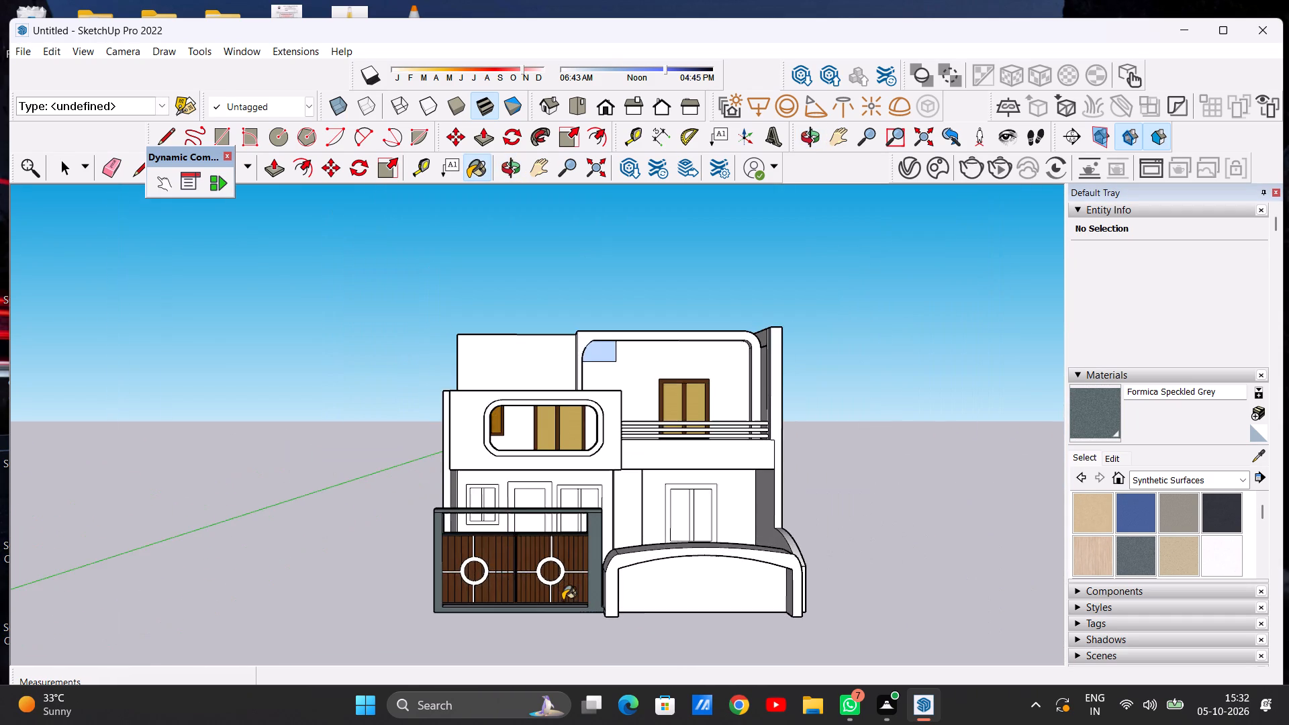
{"action": "scroll", "coordinate": [552, 517], "scroll_direction": "down", "scroll_amount": 3}
{"action": "scroll", "coordinate": [579, 550], "scroll_direction": "up", "scroll_amount": 6}
{"action": "key", "text": "space"}
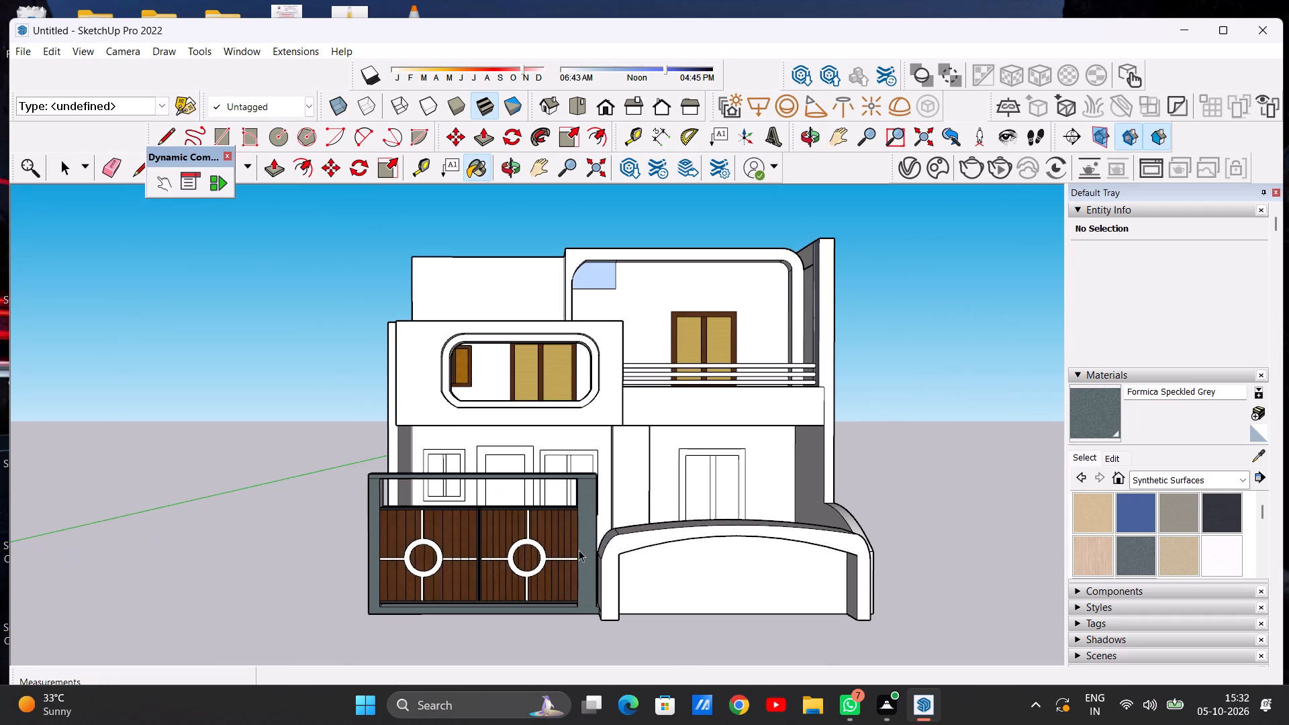
{"action": "scroll", "coordinate": [579, 550], "scroll_direction": "down", "scroll_amount": 3}
{"action": "scroll", "coordinate": [777, 577], "scroll_direction": "up", "scroll_amount": 4}
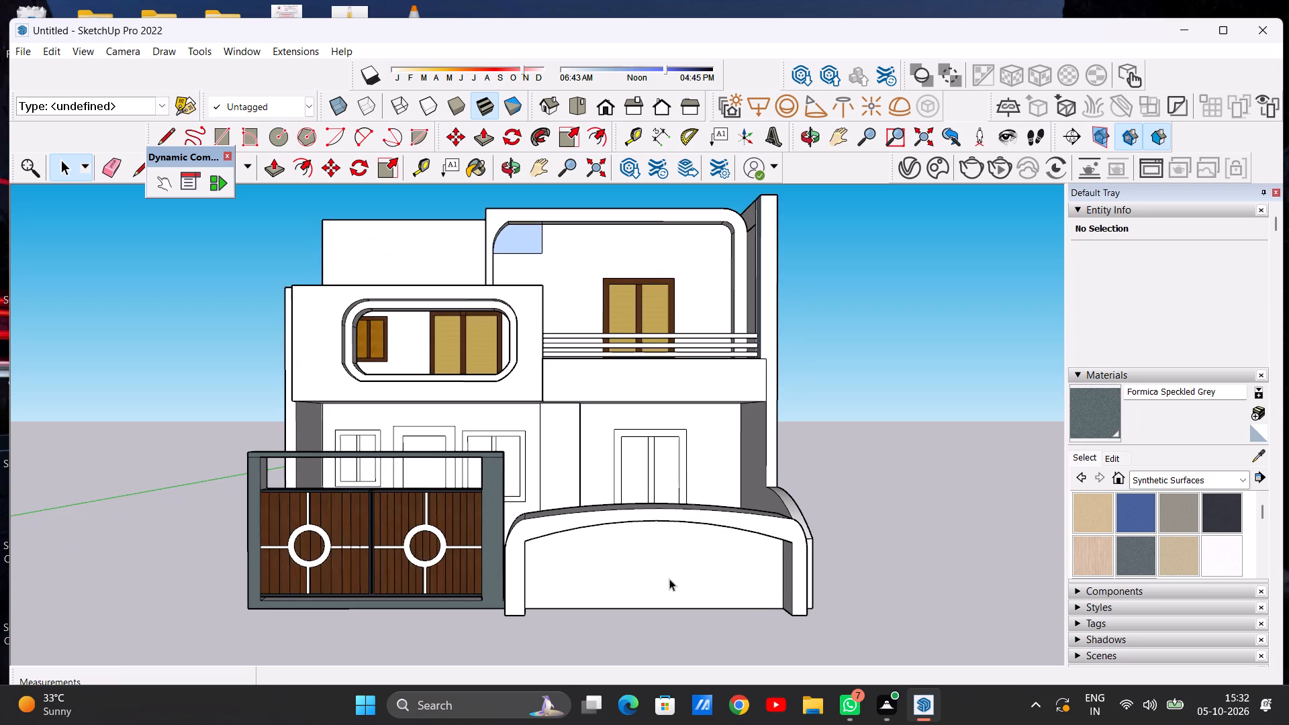
{"action": "scroll", "coordinate": [669, 579], "scroll_direction": "up", "scroll_amount": 2}
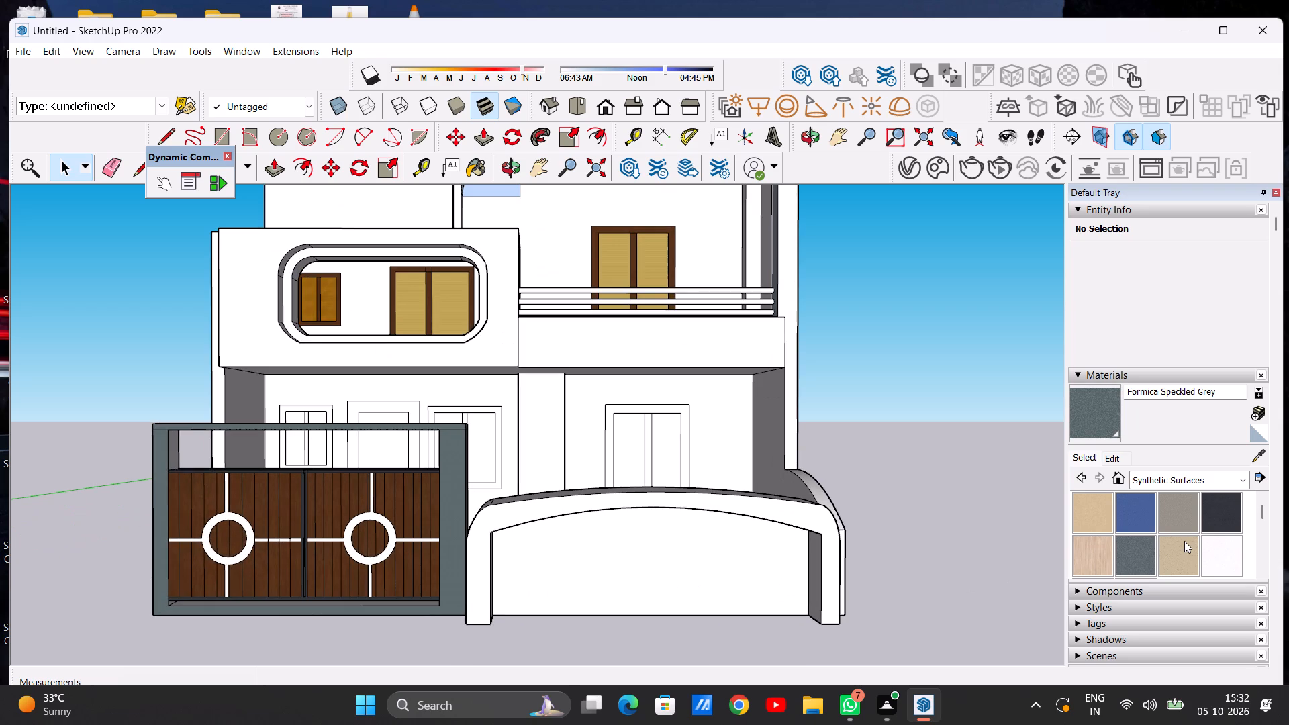
Paint the ring and cross bars on the right gate panel with Color D01 from the Colors collection.
{"action": "left_click", "coordinate": [1241, 483]}
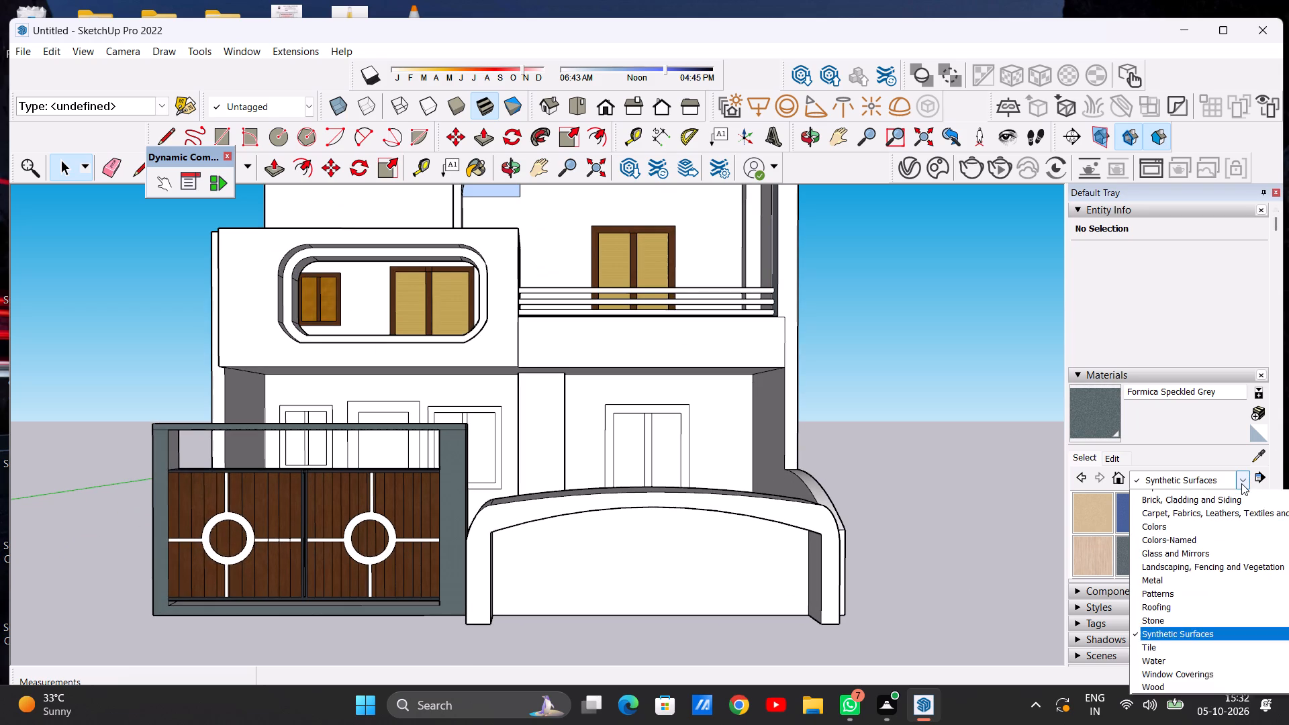
{"action": "left_click", "coordinate": [1206, 541]}
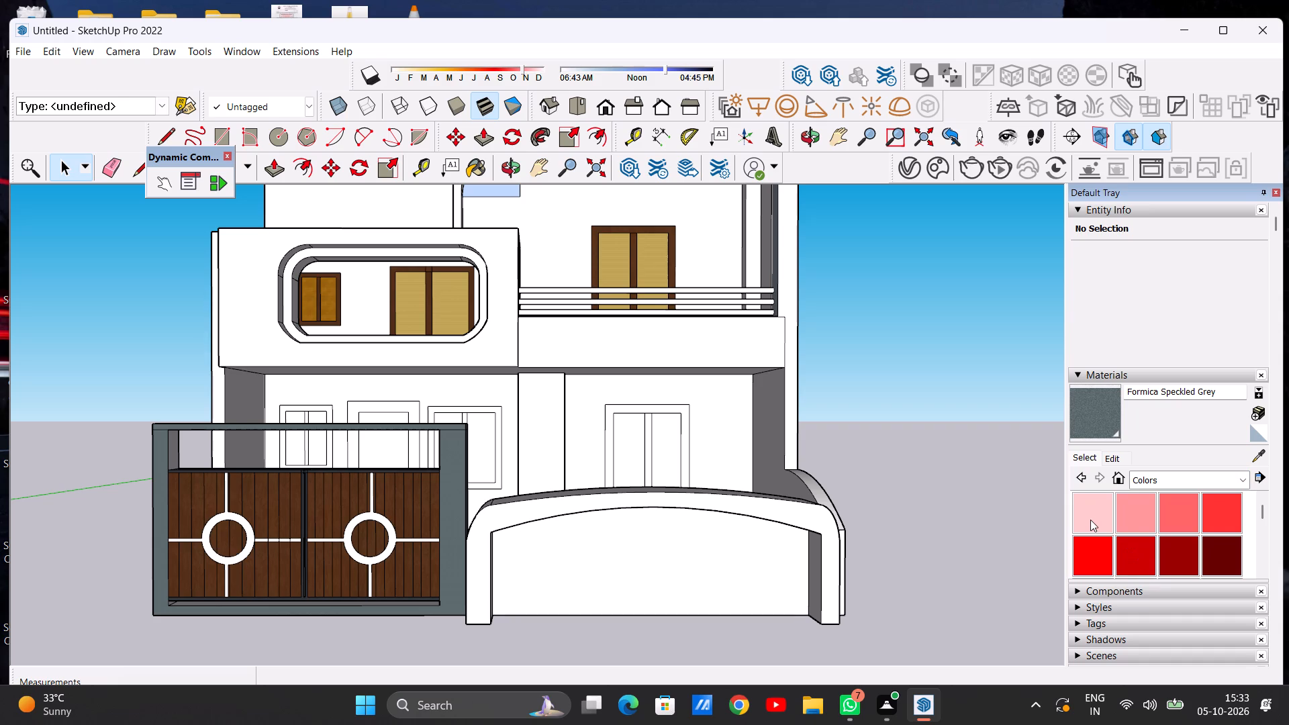
{"action": "scroll", "coordinate": [1172, 544], "scroll_direction": "down", "scroll_amount": 1}
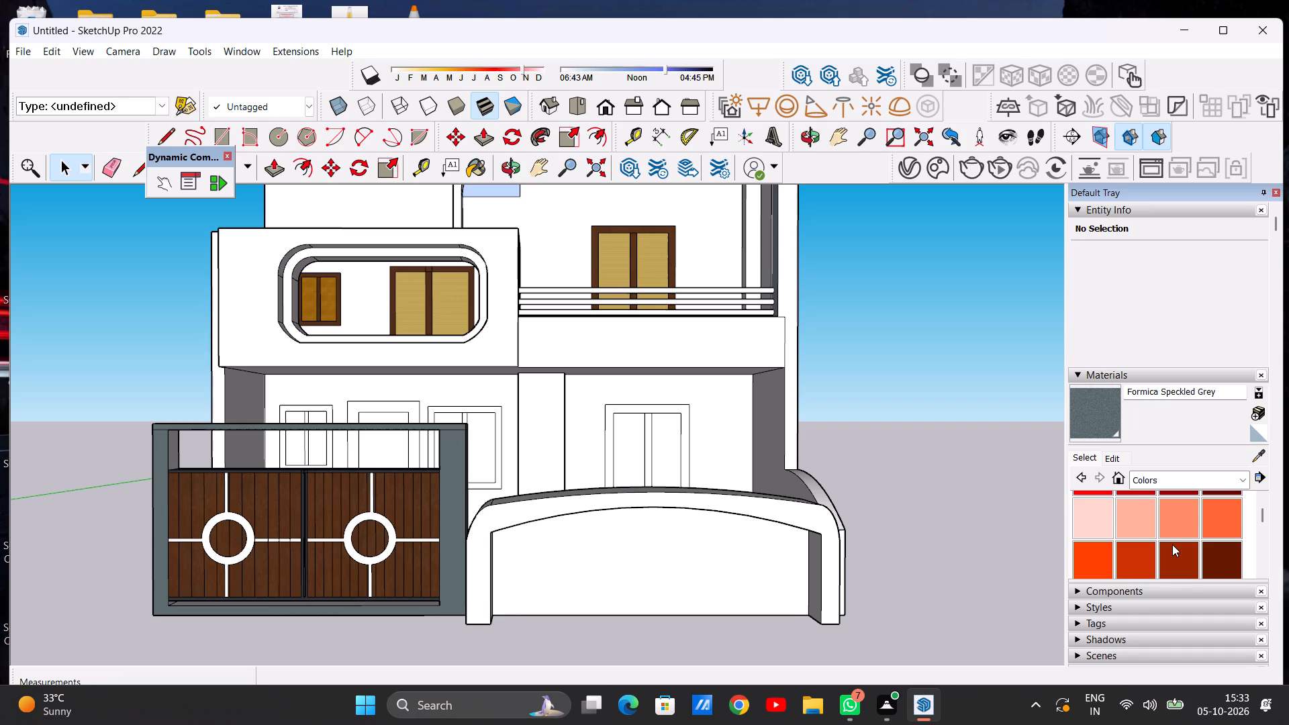
{"action": "scroll", "coordinate": [1172, 544], "scroll_direction": "down", "scroll_amount": 1}
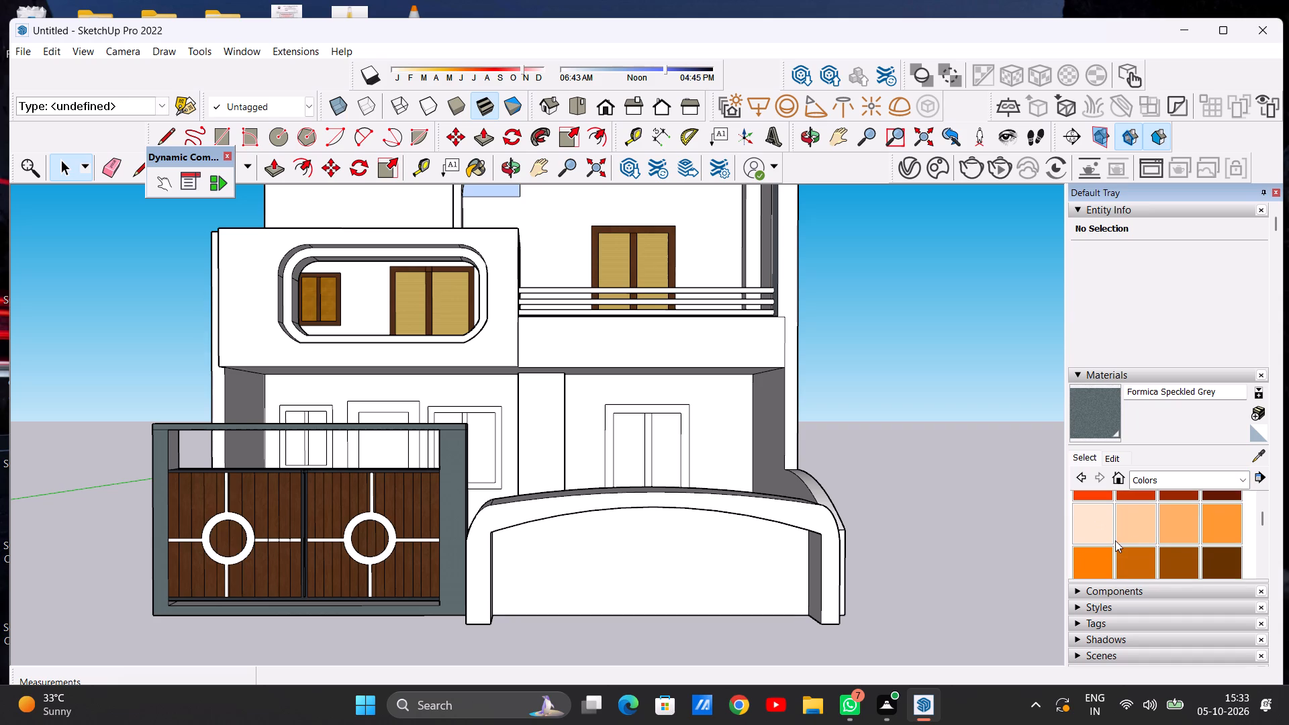
{"action": "scroll", "coordinate": [1121, 540], "scroll_direction": "down", "scroll_amount": 1}
{"action": "left_click", "coordinate": [1101, 535]}
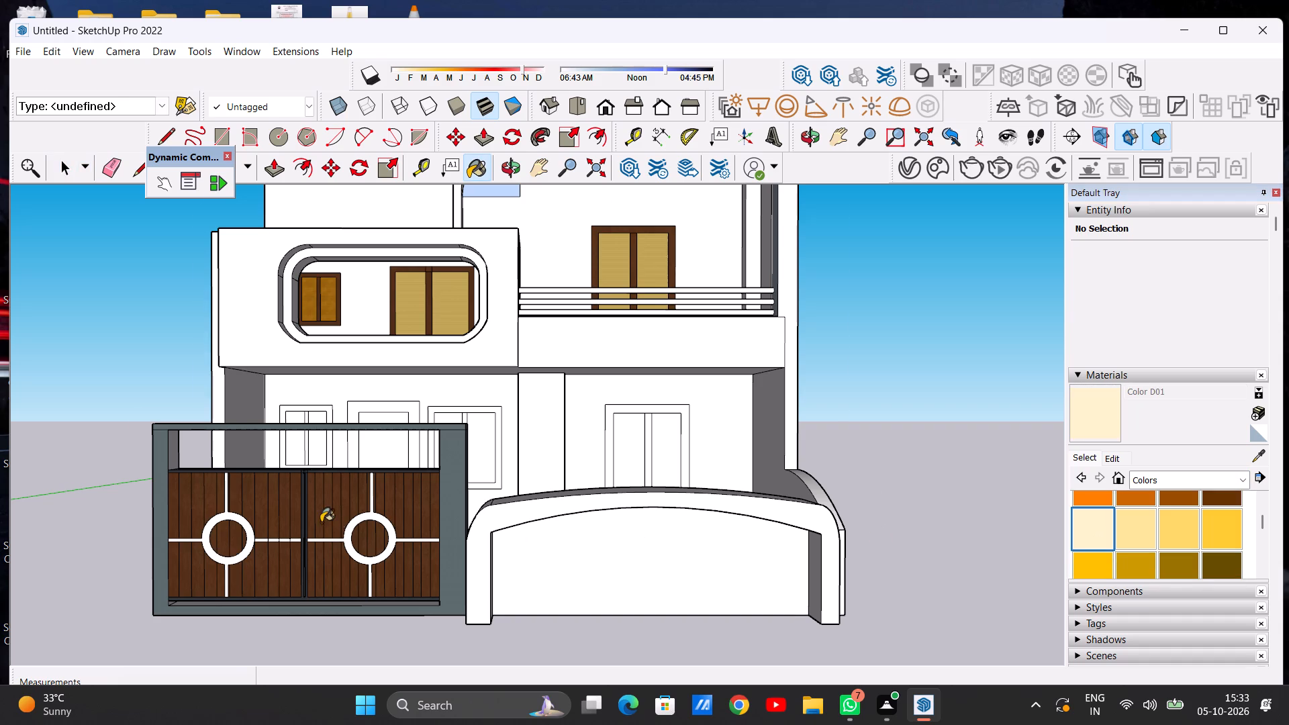
{"action": "scroll", "coordinate": [322, 521], "scroll_direction": "up", "scroll_amount": 11}
{"action": "left_click", "coordinate": [372, 518]}
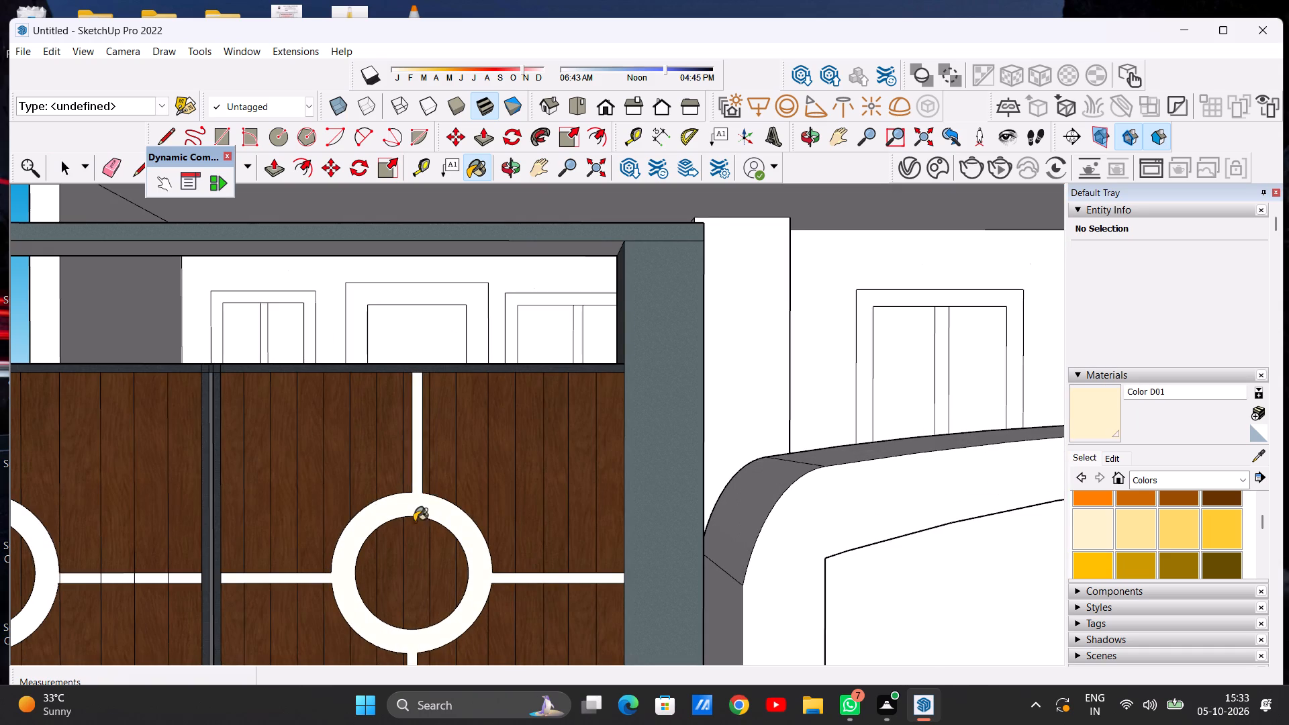
{"action": "scroll", "coordinate": [419, 517], "scroll_direction": "up", "scroll_amount": 3}
{"action": "middle_click_drag", "start_coordinate": [365, 520], "coordinate": [592, 511]}
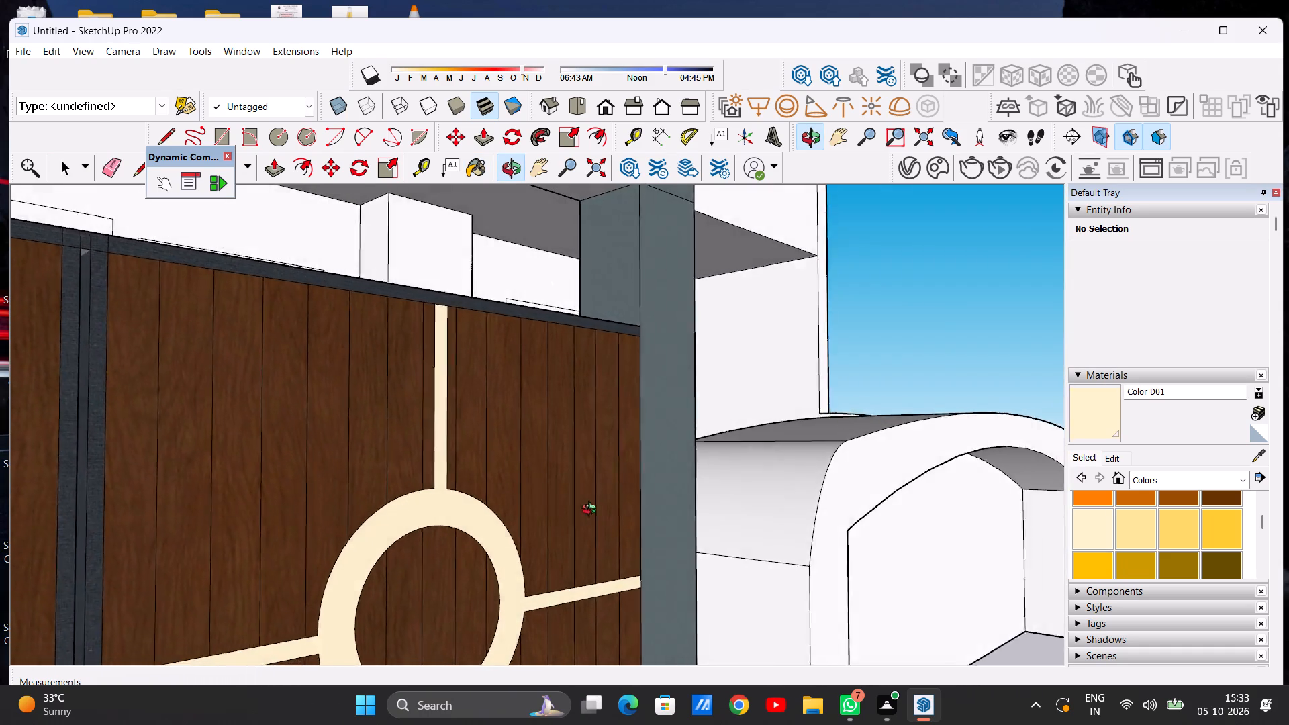
{"action": "middle_click_drag", "start_coordinate": [592, 511], "coordinate": [535, 510]}
{"action": "scroll", "coordinate": [420, 476], "scroll_direction": "up", "scroll_amount": 4}
{"action": "left_click", "coordinate": [428, 461]}
{"action": "scroll", "coordinate": [465, 579], "scroll_direction": "down", "scroll_amount": 11}
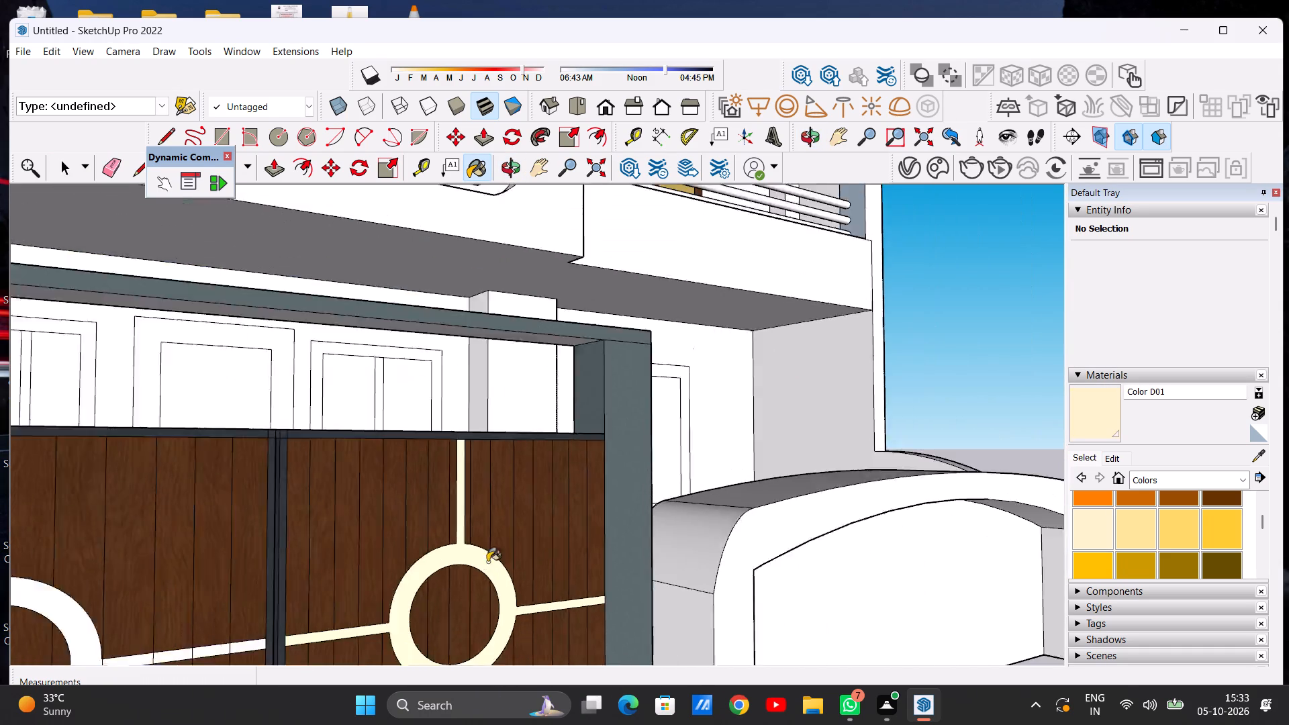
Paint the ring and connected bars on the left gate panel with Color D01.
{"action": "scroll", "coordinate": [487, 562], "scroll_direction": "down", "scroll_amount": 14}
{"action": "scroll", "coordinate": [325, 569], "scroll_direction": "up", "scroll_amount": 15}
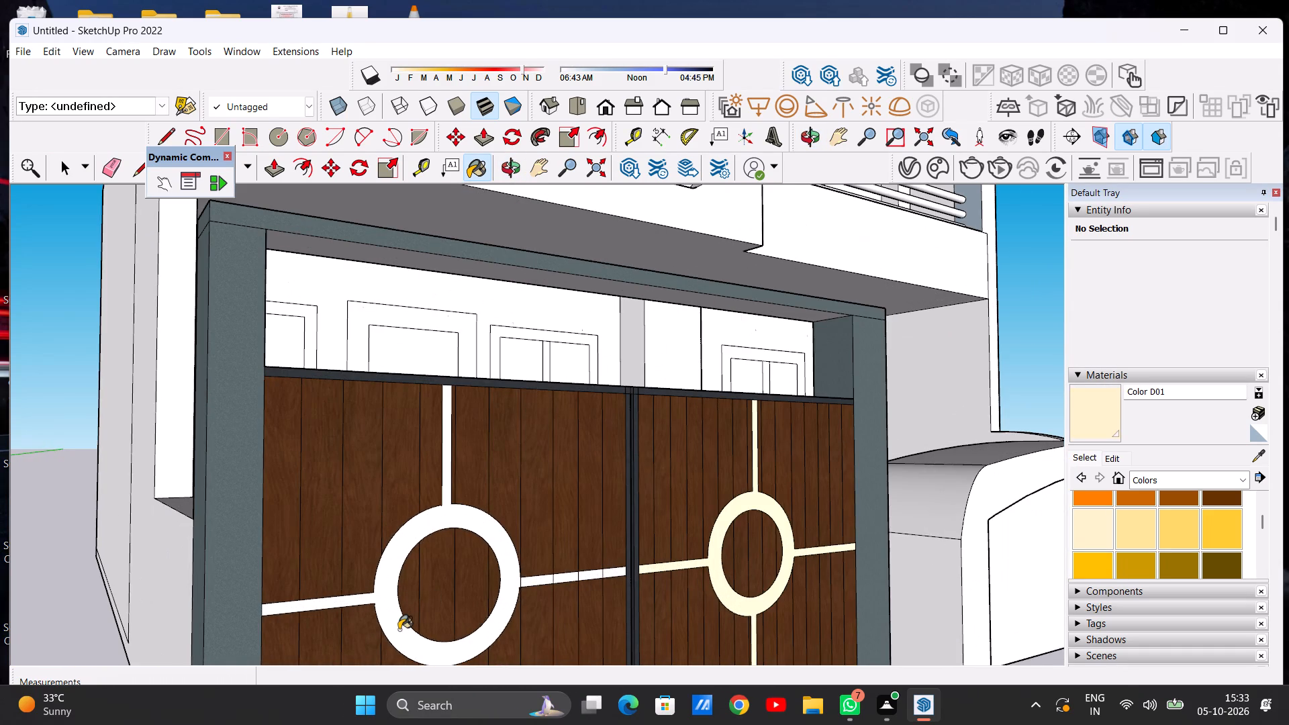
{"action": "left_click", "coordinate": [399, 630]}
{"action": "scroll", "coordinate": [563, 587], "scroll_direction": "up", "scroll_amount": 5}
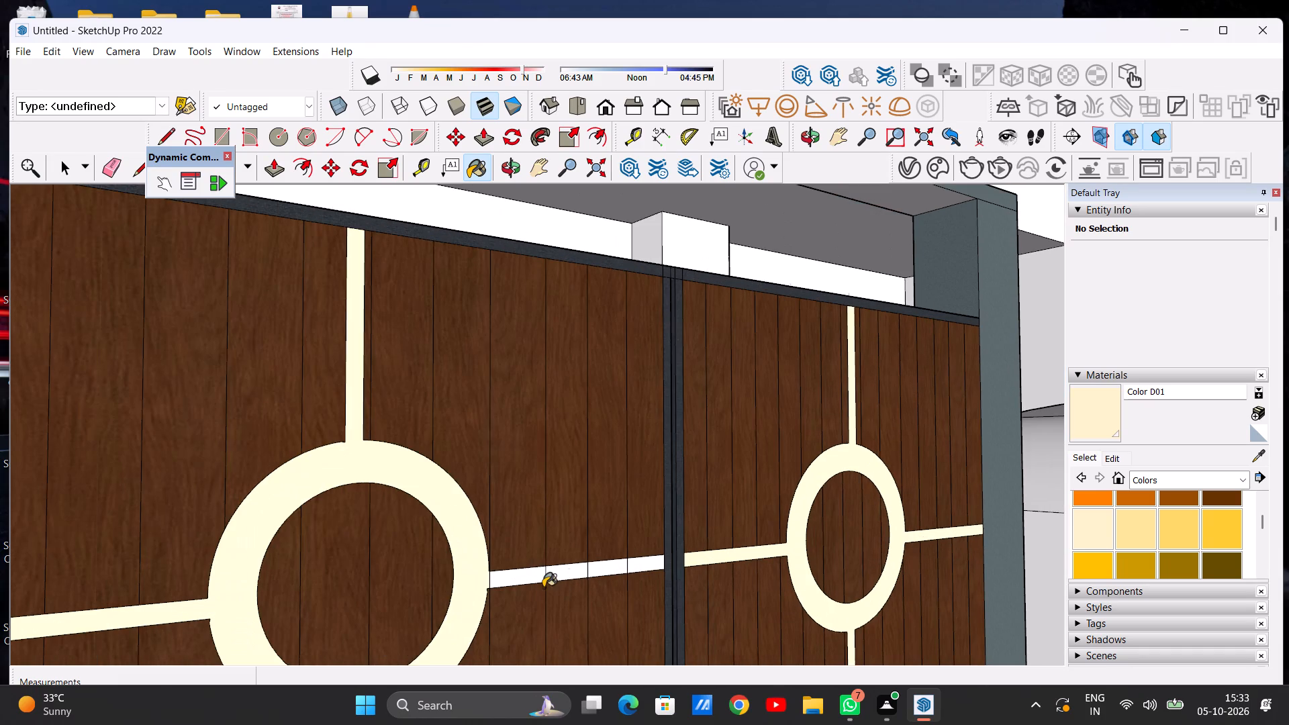
Erase the slat lines crossing the left gate panel's horizontal bar between its ring and the gate's centre frame.
{"action": "scroll", "coordinate": [553, 584], "scroll_direction": "down", "scroll_amount": 1}
{"action": "scroll", "coordinate": [553, 584], "scroll_direction": "up", "scroll_amount": 4}
{"action": "key", "text": "space"}
{"action": "type", "text": "e"}
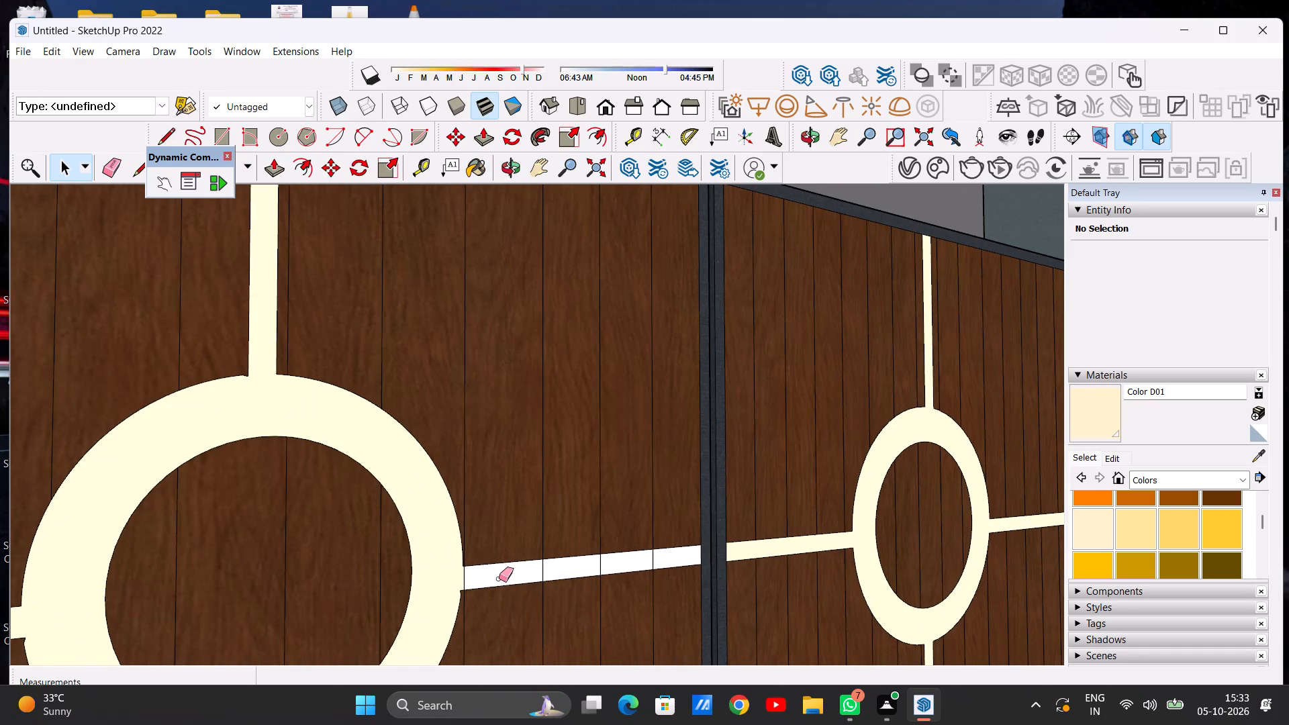
{"action": "left_click", "coordinate": [467, 581]}
{"action": "scroll", "coordinate": [463, 587], "scroll_direction": "up", "scroll_amount": 12}
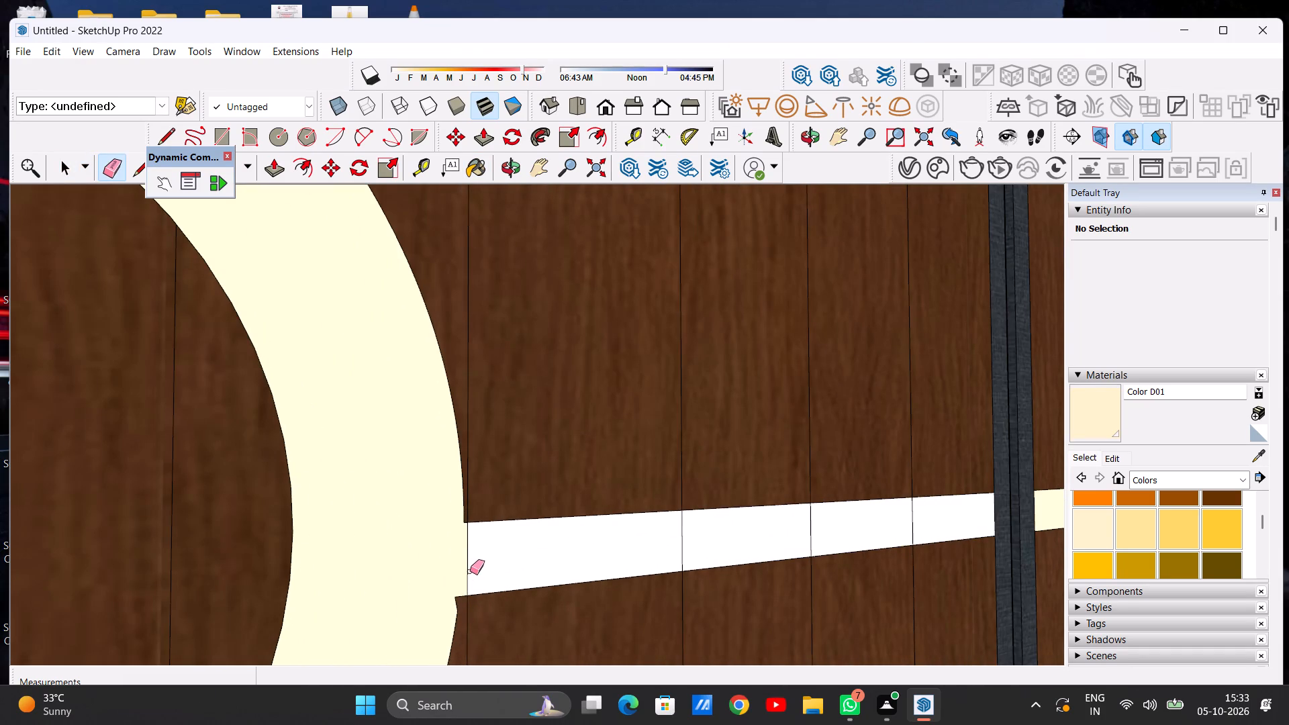
{"action": "left_click", "coordinate": [468, 574]}
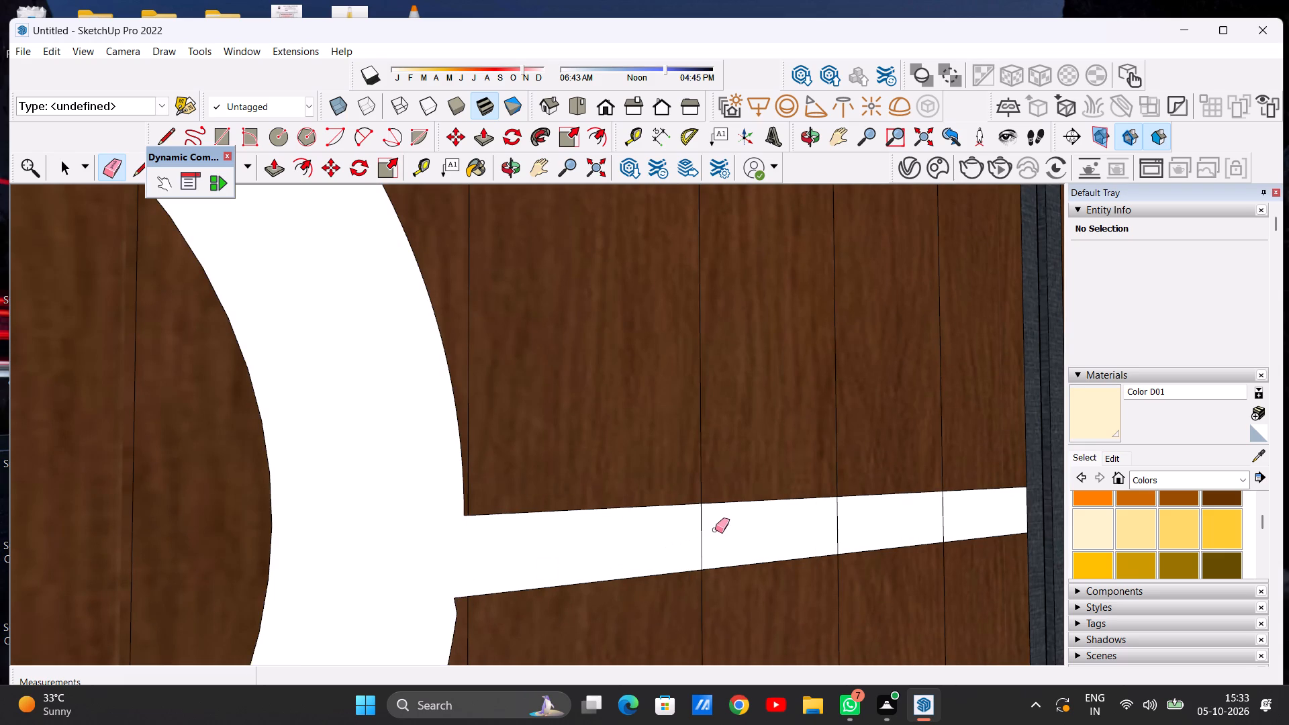
{"action": "left_click_drag", "start_coordinate": [715, 530], "coordinate": [676, 542]}
{"action": "scroll", "coordinate": [675, 550], "scroll_direction": "down", "scroll_amount": 18}
{"action": "scroll", "coordinate": [681, 544], "scroll_direction": "up", "scroll_amount": 4}
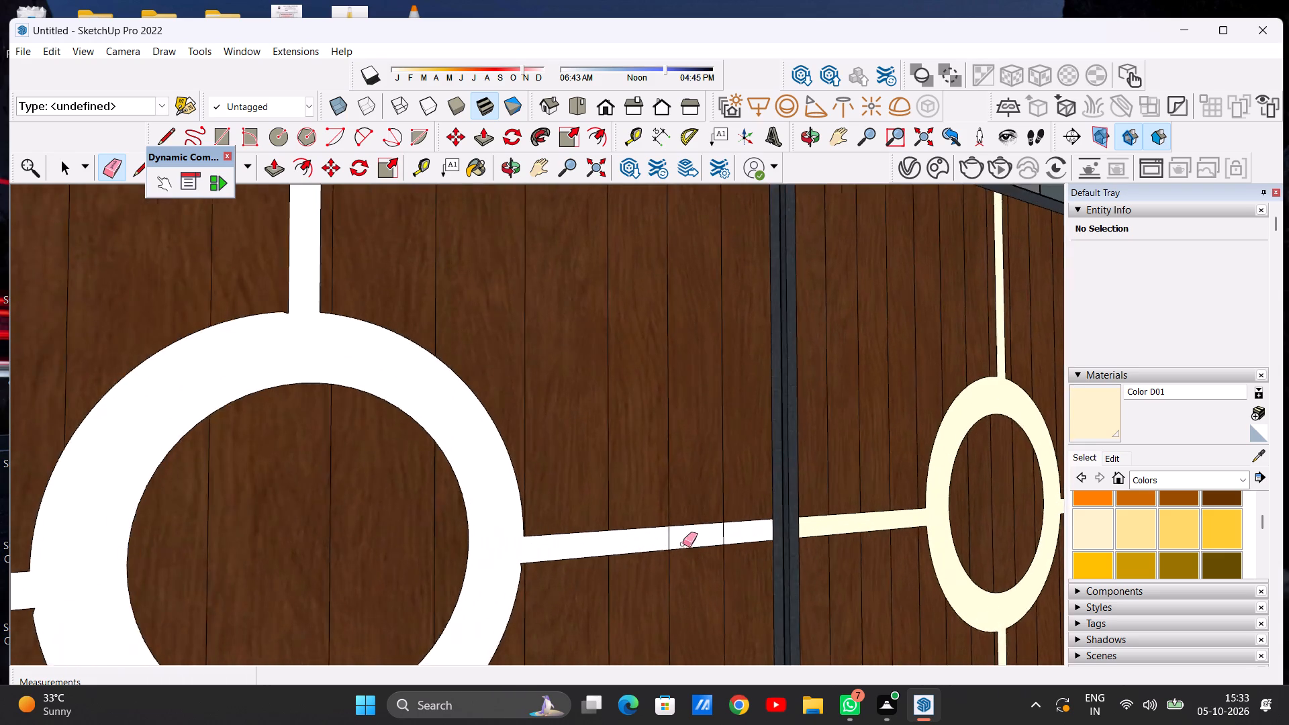
{"action": "scroll", "coordinate": [683, 544], "scroll_direction": "up", "scroll_amount": 7}
{"action": "left_click_drag", "start_coordinate": [757, 532], "coordinate": [608, 543]}
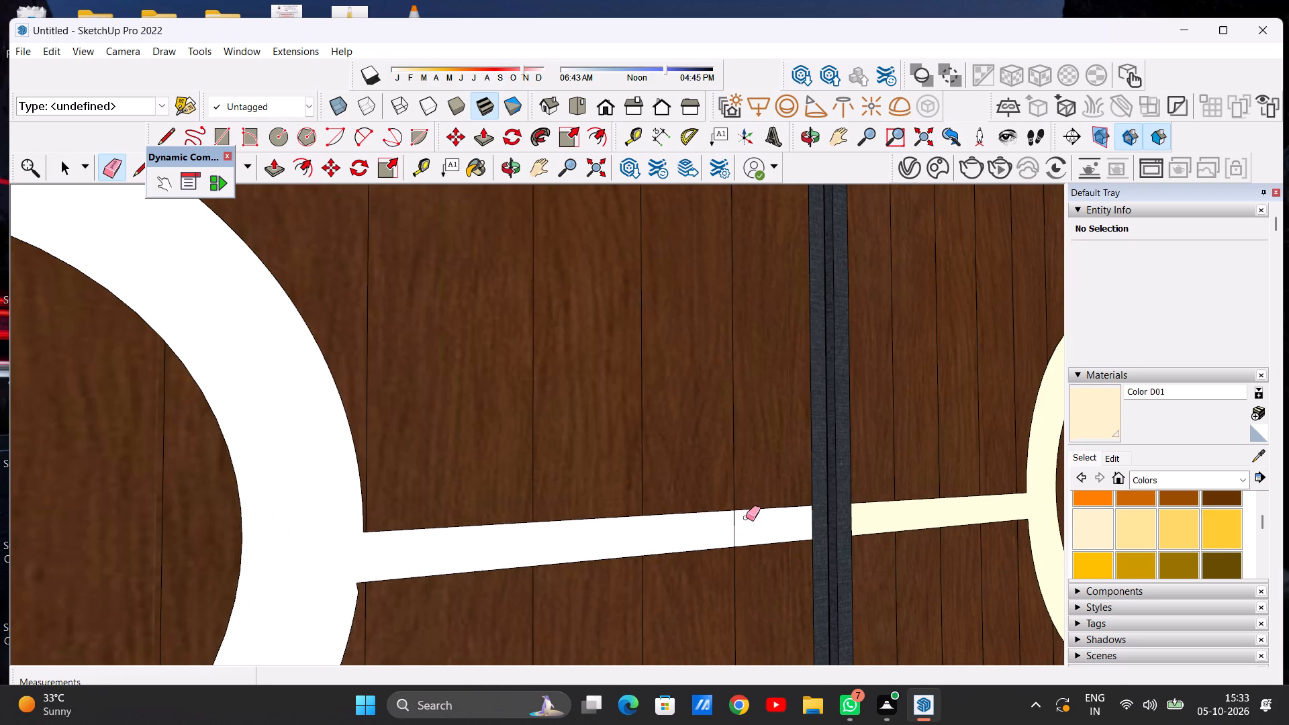
{"action": "left_click_drag", "start_coordinate": [746, 518], "coordinate": [709, 534]}
{"action": "key", "text": "space"}
Paint the left gate panel's merged ring and bars with Color D01.
{"action": "left_click", "coordinate": [1093, 538]}
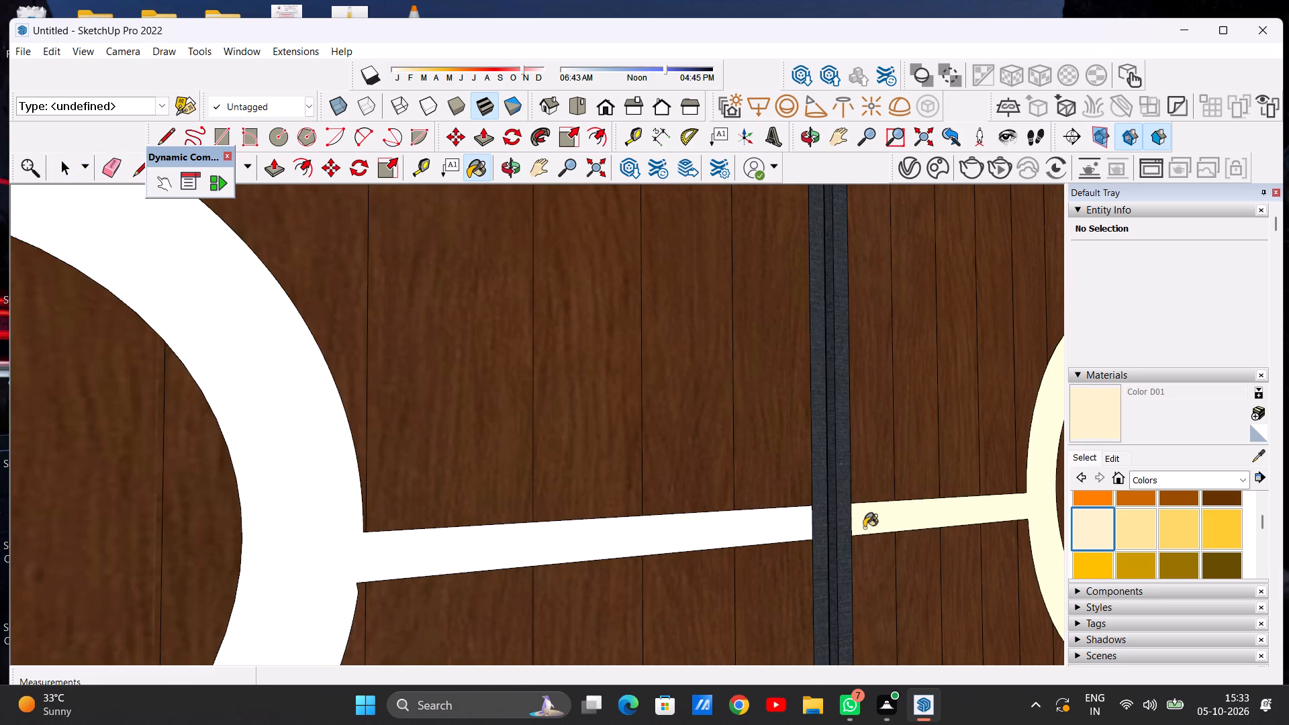
{"action": "left_click", "coordinate": [777, 529]}
{"action": "key", "text": "space"}
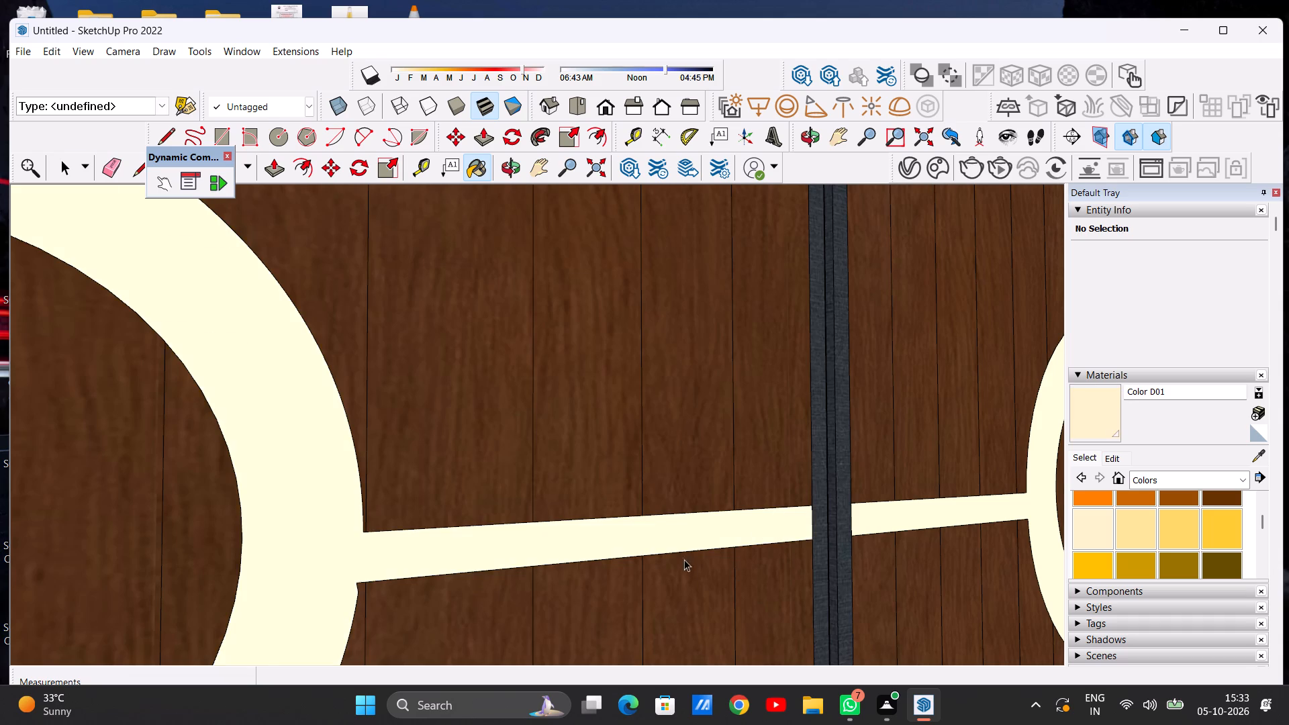
Examine the house front, the finished gate and the arched boundary wall from several distances and angles.
{"action": "scroll", "coordinate": [683, 558], "scroll_direction": "down", "scroll_amount": 20}
{"action": "scroll", "coordinate": [683, 558], "scroll_direction": "down", "scroll_amount": 6}
{"action": "middle_click_drag", "start_coordinate": [600, 532], "coordinate": [379, 522]}
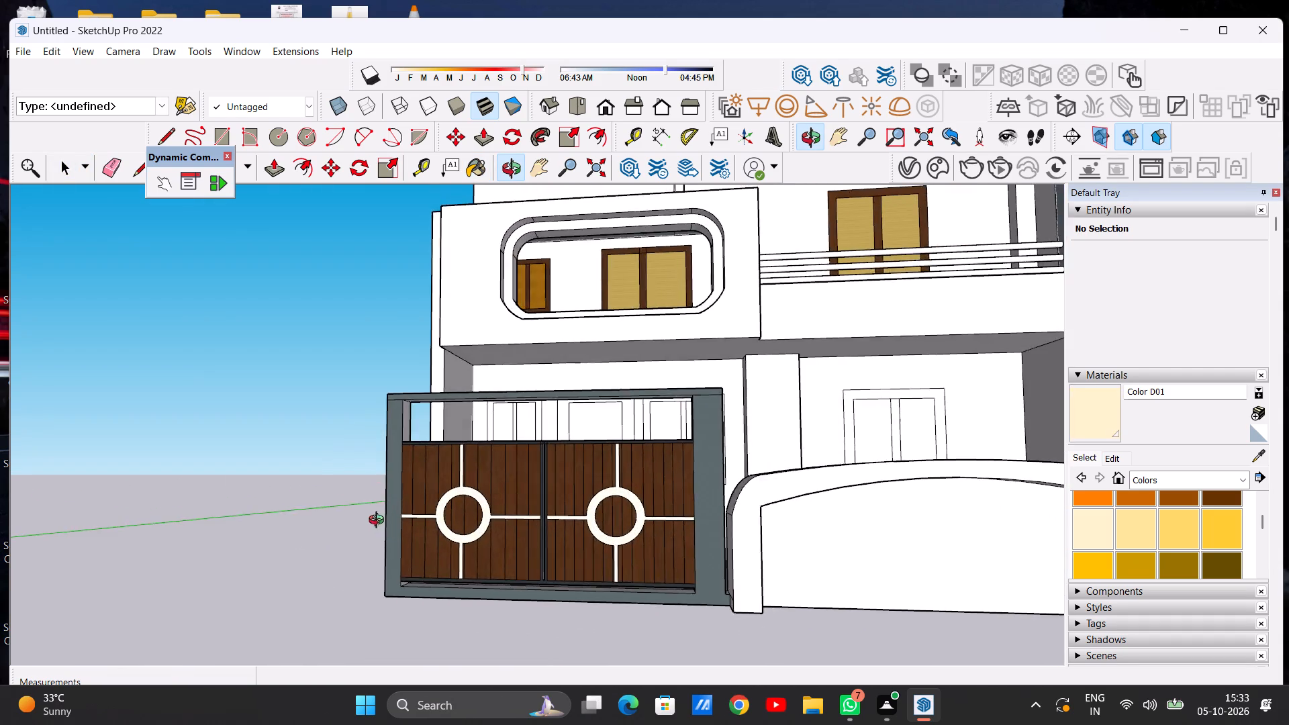
{"action": "middle_click_drag", "start_coordinate": [379, 522], "coordinate": [423, 536]}
{"action": "scroll", "coordinate": [410, 557], "scroll_direction": "down", "scroll_amount": 10}
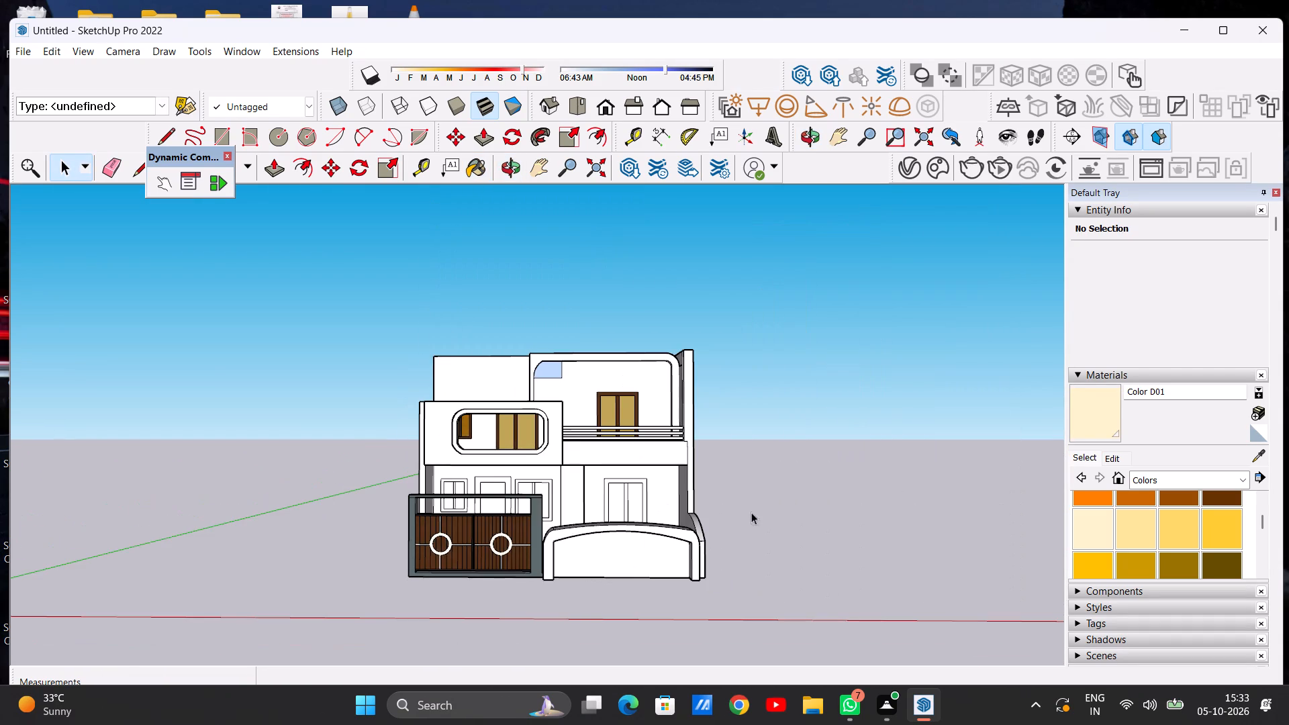
{"action": "scroll", "coordinate": [684, 511], "scroll_direction": "up", "scroll_amount": 5}
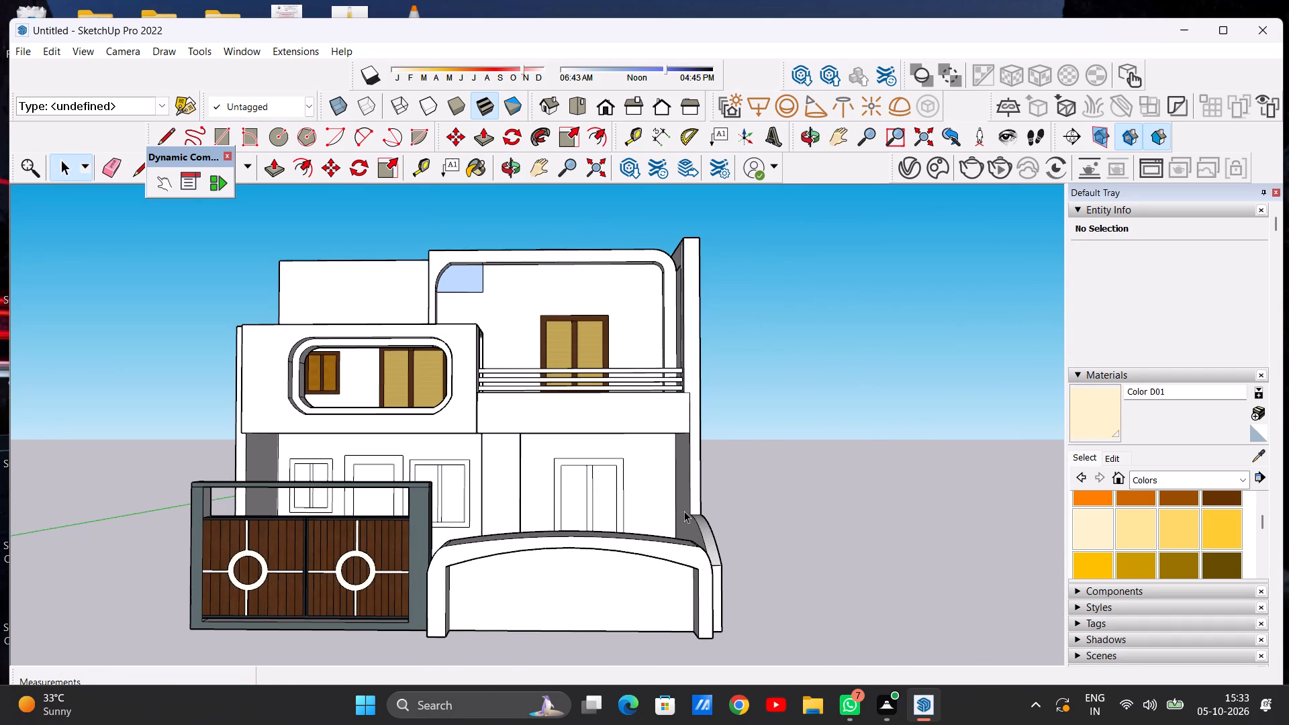
{"action": "scroll", "coordinate": [743, 485], "scroll_direction": "down", "scroll_amount": 2}
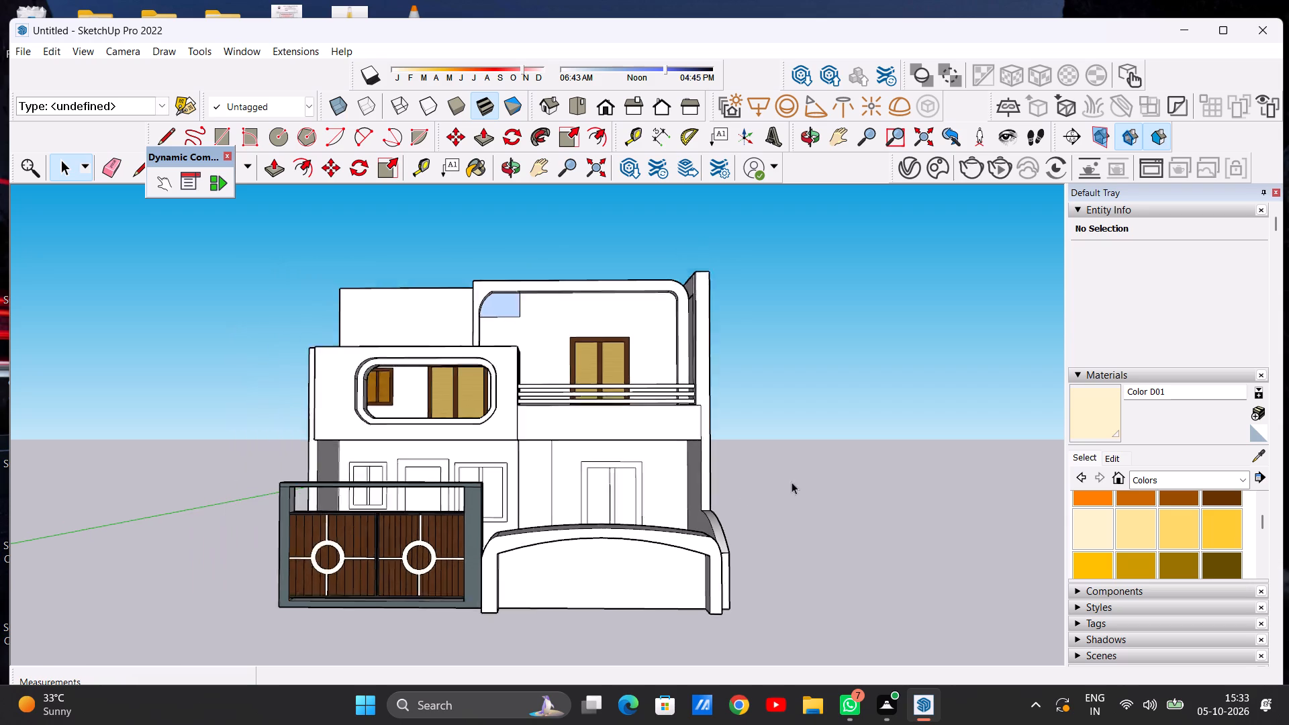
{"action": "scroll", "coordinate": [792, 482], "scroll_direction": "down", "scroll_amount": 3}
{"action": "middle_click_drag", "start_coordinate": [671, 560], "coordinate": [664, 552]}
{"action": "scroll", "coordinate": [632, 536], "scroll_direction": "up", "scroll_amount": 2}
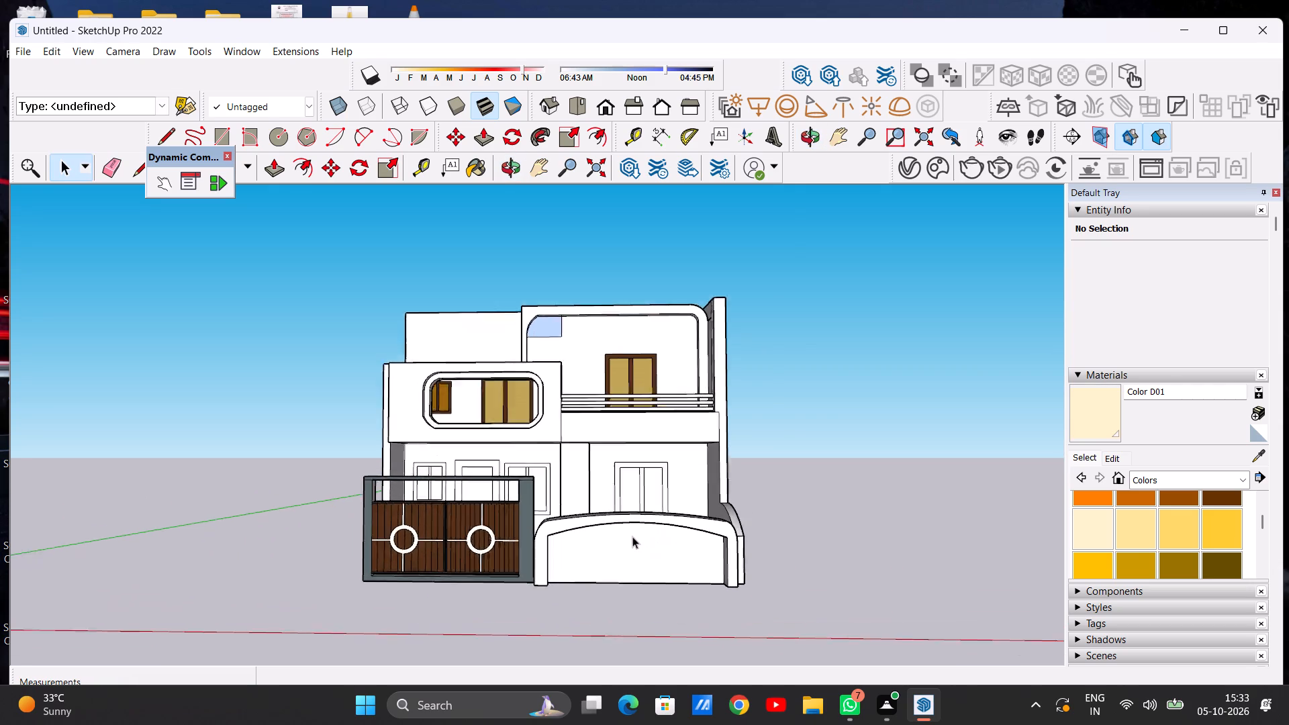
{"action": "scroll", "coordinate": [632, 536], "scroll_direction": "up", "scroll_amount": 5}
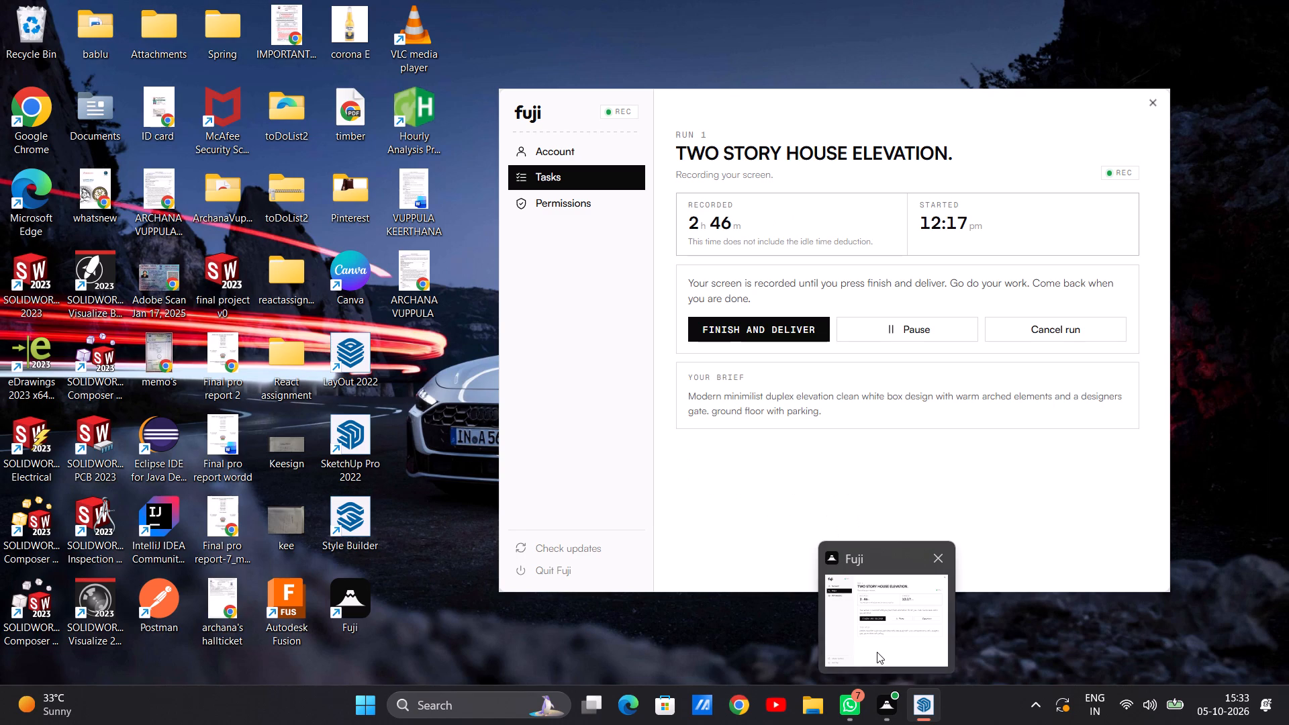
{"action": "left_click", "coordinate": [912, 638]}
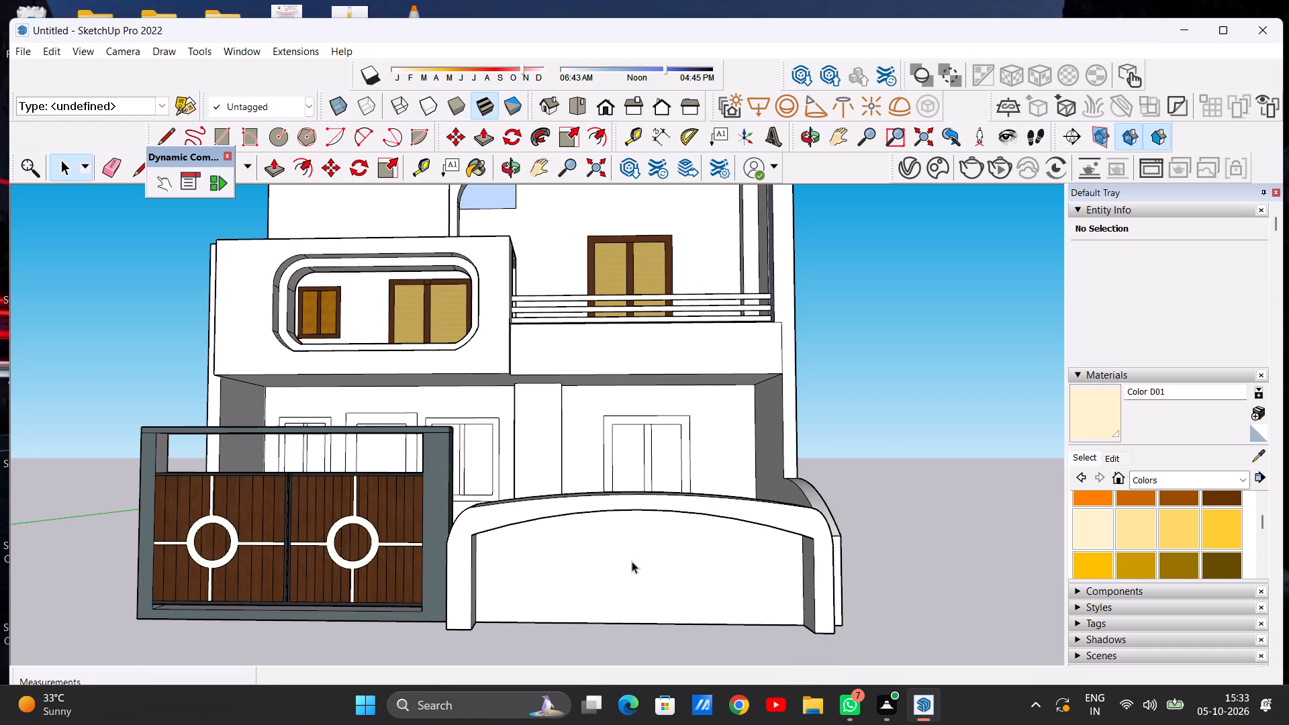
{"action": "scroll", "coordinate": [599, 547], "scroll_direction": "up", "scroll_amount": 4}
{"action": "scroll", "coordinate": [671, 540], "scroll_direction": "down", "scroll_amount": 6}
{"action": "middle_click_drag", "start_coordinate": [414, 524], "coordinate": [840, 558]}
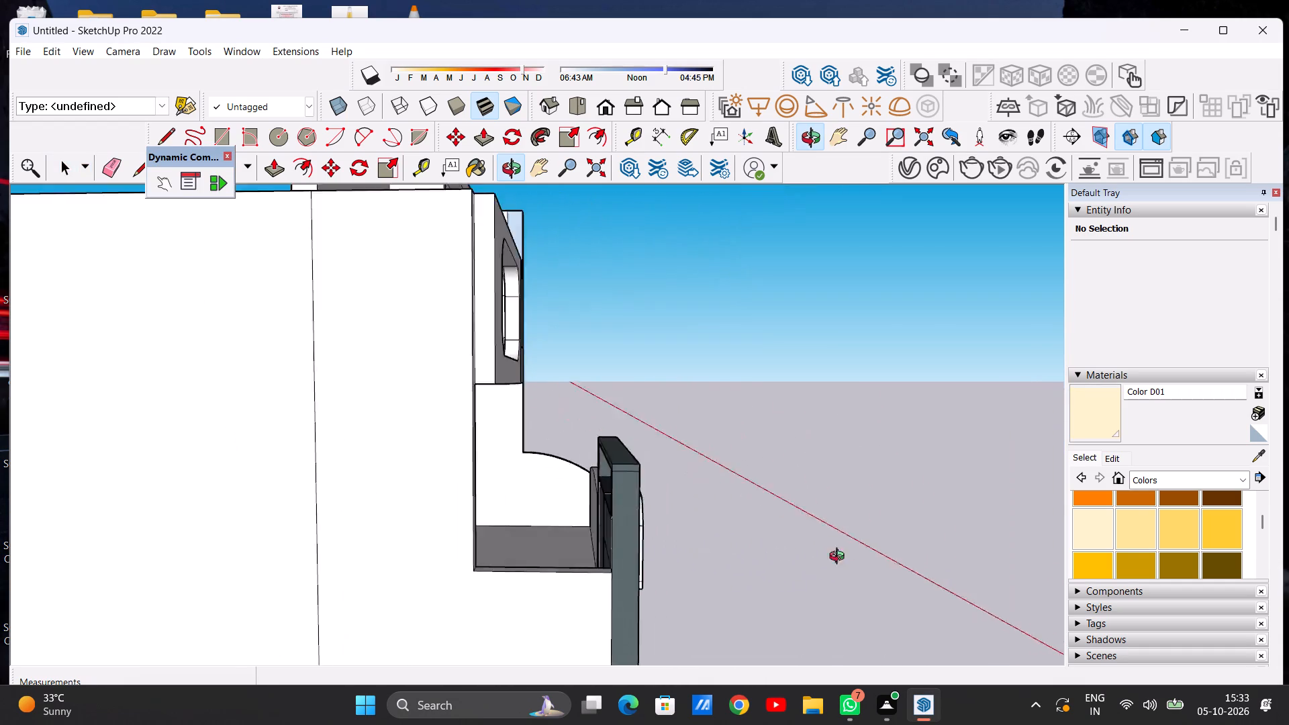
{"action": "middle_click_drag", "start_coordinate": [840, 558], "coordinate": [399, 528]}
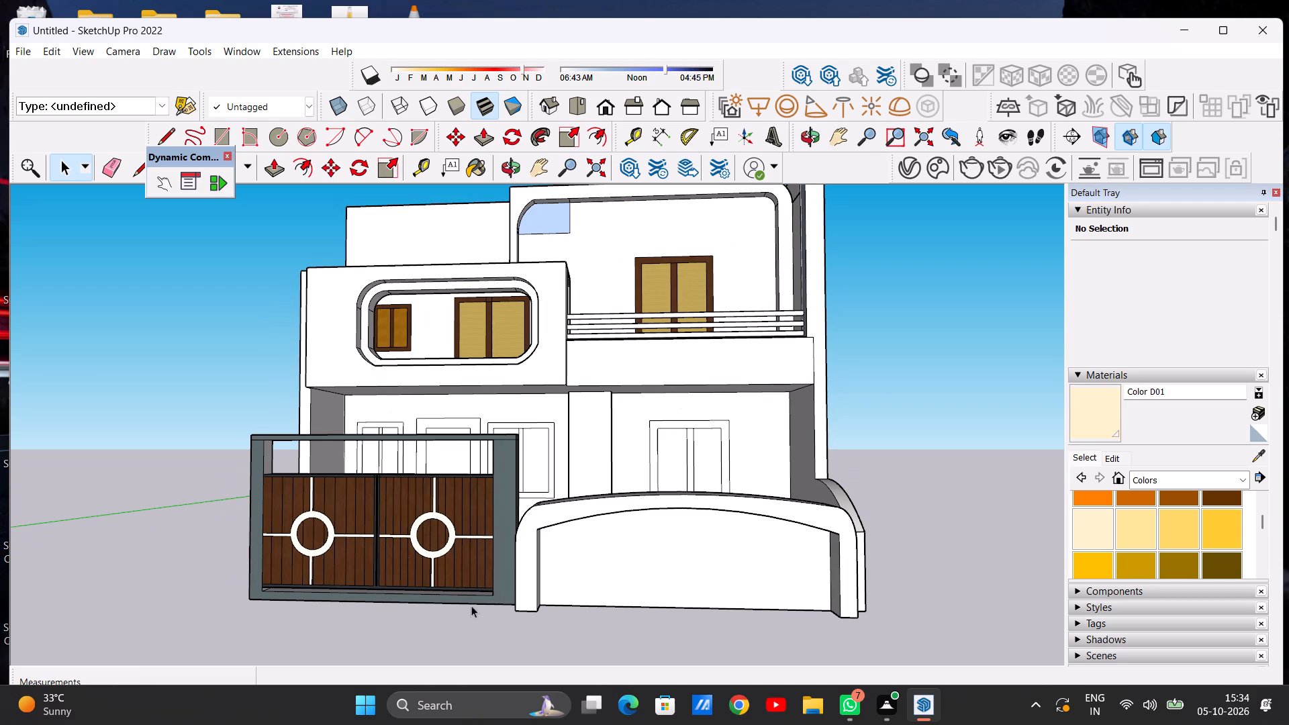
{"action": "scroll", "coordinate": [608, 570], "scroll_direction": "down", "scroll_amount": 5}
{"action": "middle_click_drag", "start_coordinate": [486, 567], "coordinate": [472, 580]}
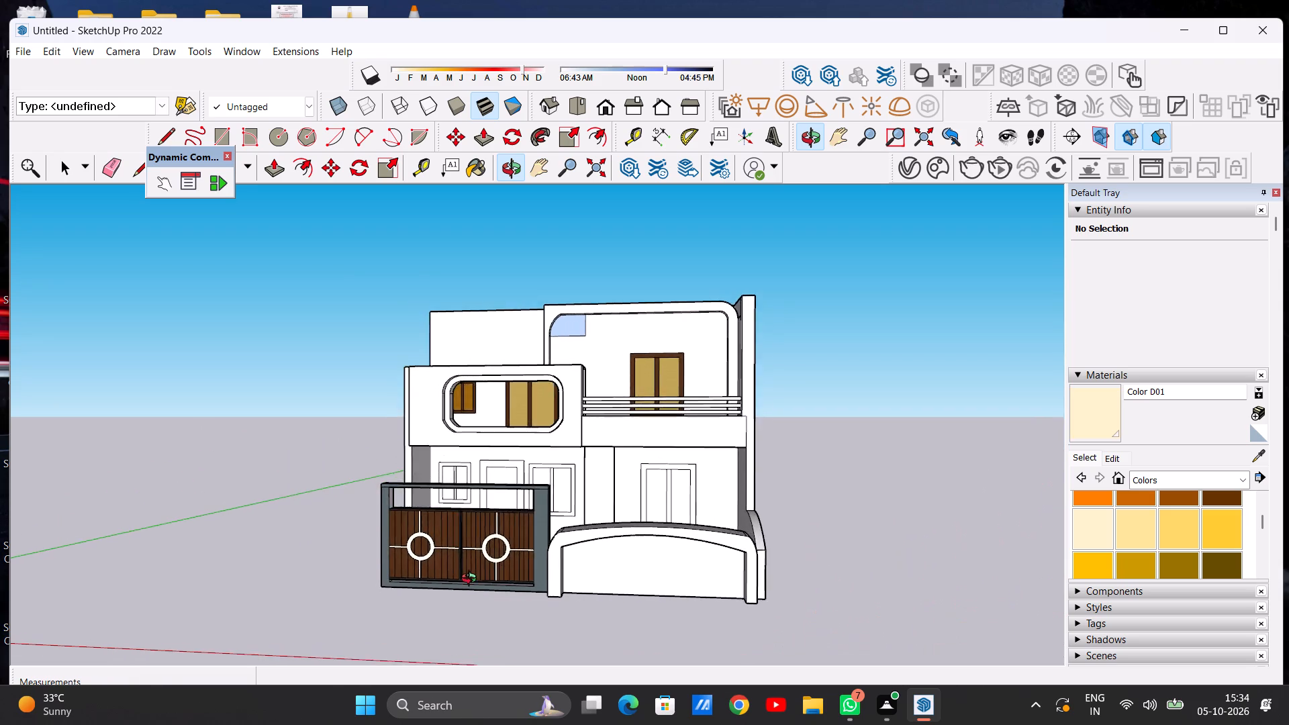
{"action": "middle_click_drag", "start_coordinate": [472, 580], "coordinate": [487, 543]}
{"action": "scroll", "coordinate": [604, 528], "scroll_direction": "up", "scroll_amount": 5}
{"action": "scroll", "coordinate": [642, 579], "scroll_direction": "up", "scroll_amount": 3}
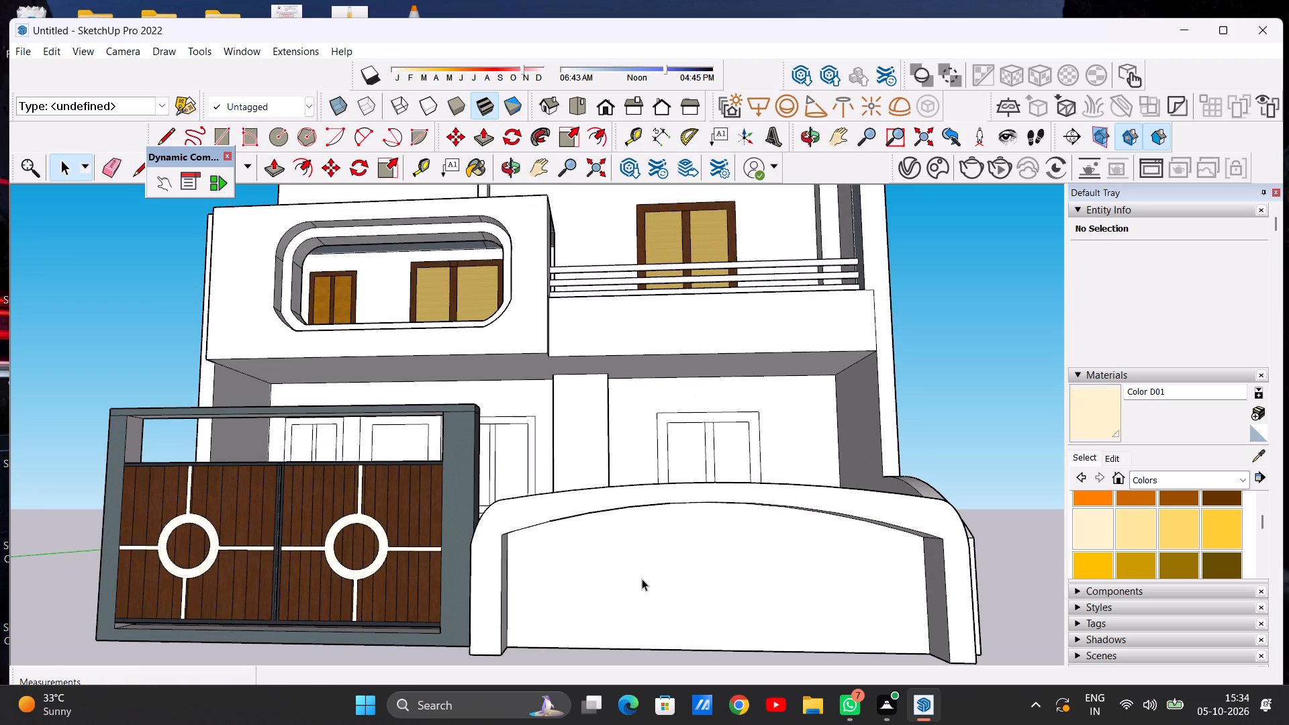
{"action": "scroll", "coordinate": [642, 579], "scroll_direction": "down", "scroll_amount": 2}
{"action": "middle_click", "coordinate": [604, 597]}
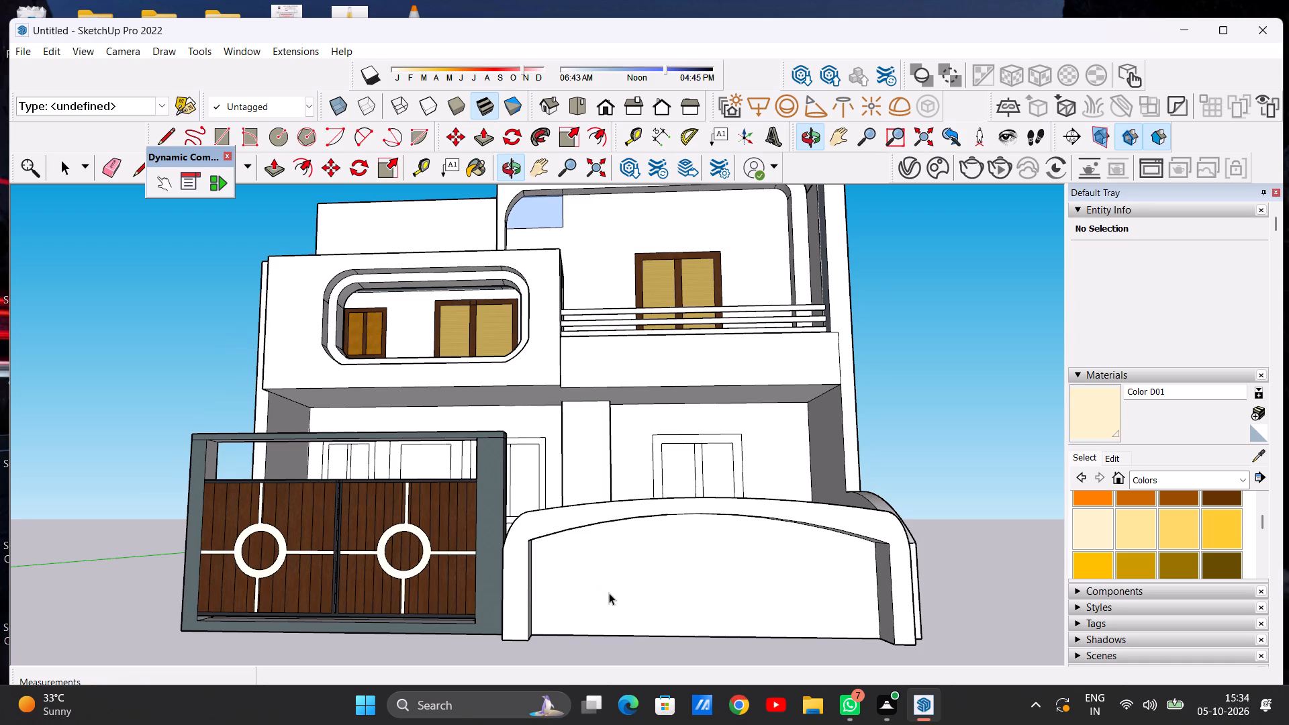
{"action": "middle_click_drag", "start_coordinate": [608, 591], "coordinate": [606, 539]}
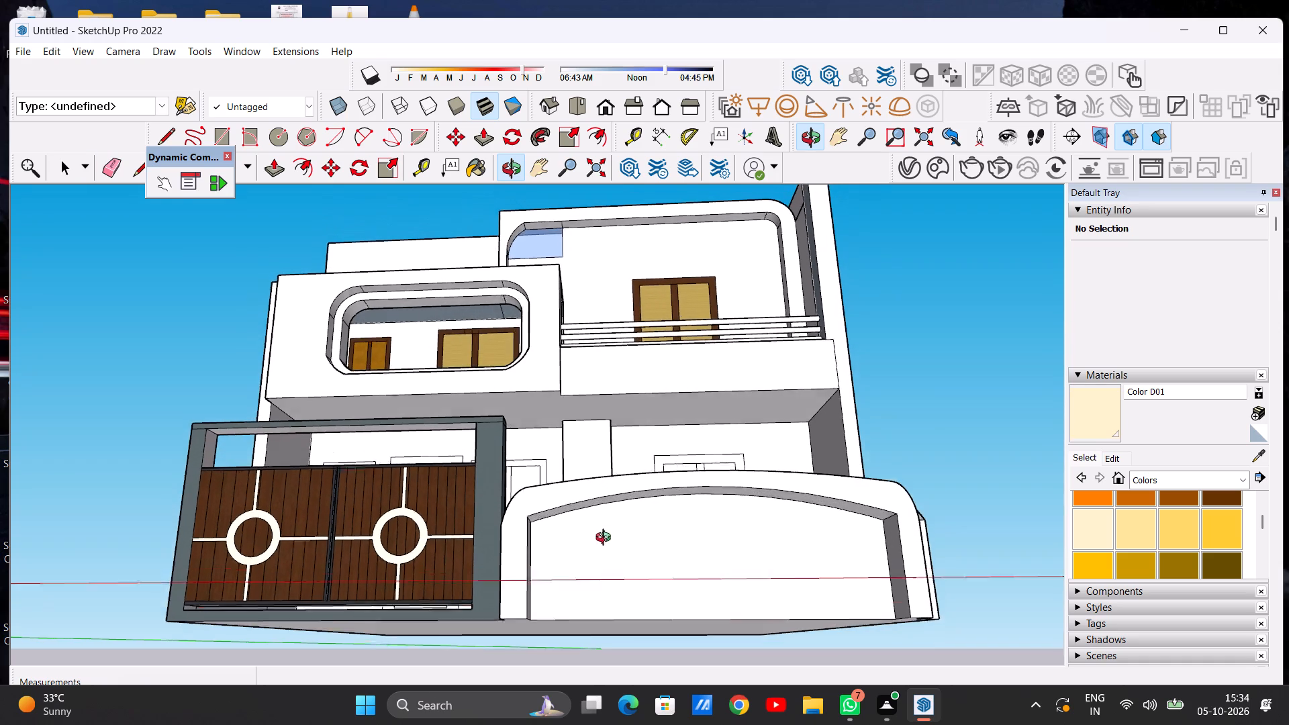
{"action": "middle_click_drag", "start_coordinate": [606, 539], "coordinate": [606, 538]}
{"action": "middle_click_drag", "start_coordinate": [566, 577], "coordinate": [559, 670]}
Draw a vertical line about 9' 11" long on the boundary wall's recessed panel, from the arch to the base near the gate.
{"action": "scroll", "coordinate": [550, 553], "scroll_direction": "up", "scroll_amount": 15}
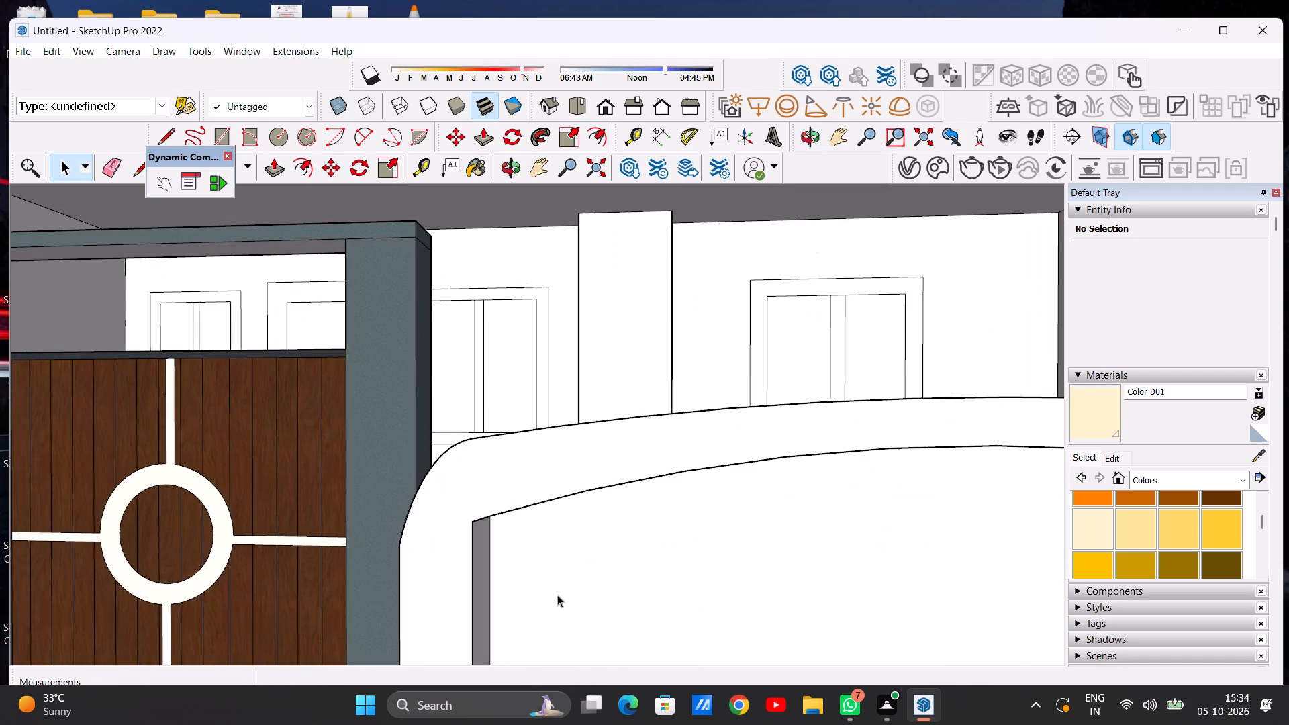
{"action": "middle_click_drag", "start_coordinate": [557, 593], "coordinate": [560, 503]}
{"action": "key", "text": "l"}
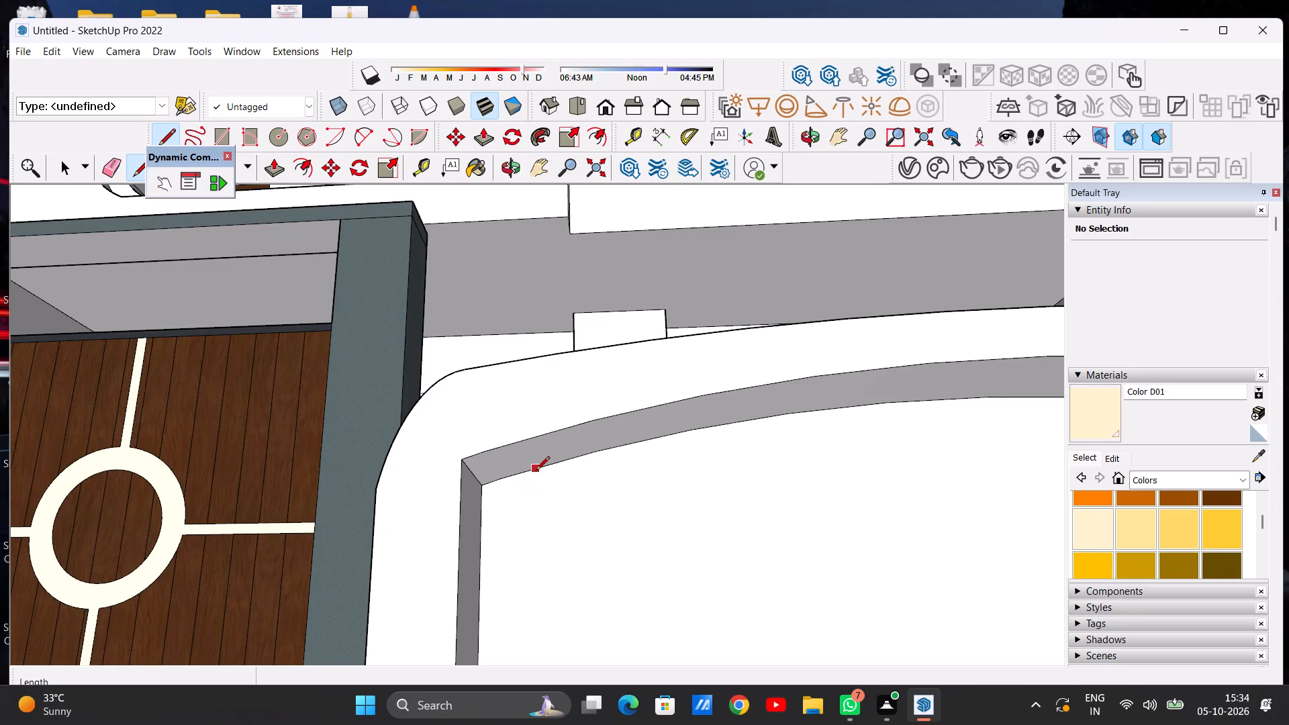
{"action": "left_click", "coordinate": [536, 471]}
{"action": "scroll", "coordinate": [557, 500], "scroll_direction": "down", "scroll_amount": 11}
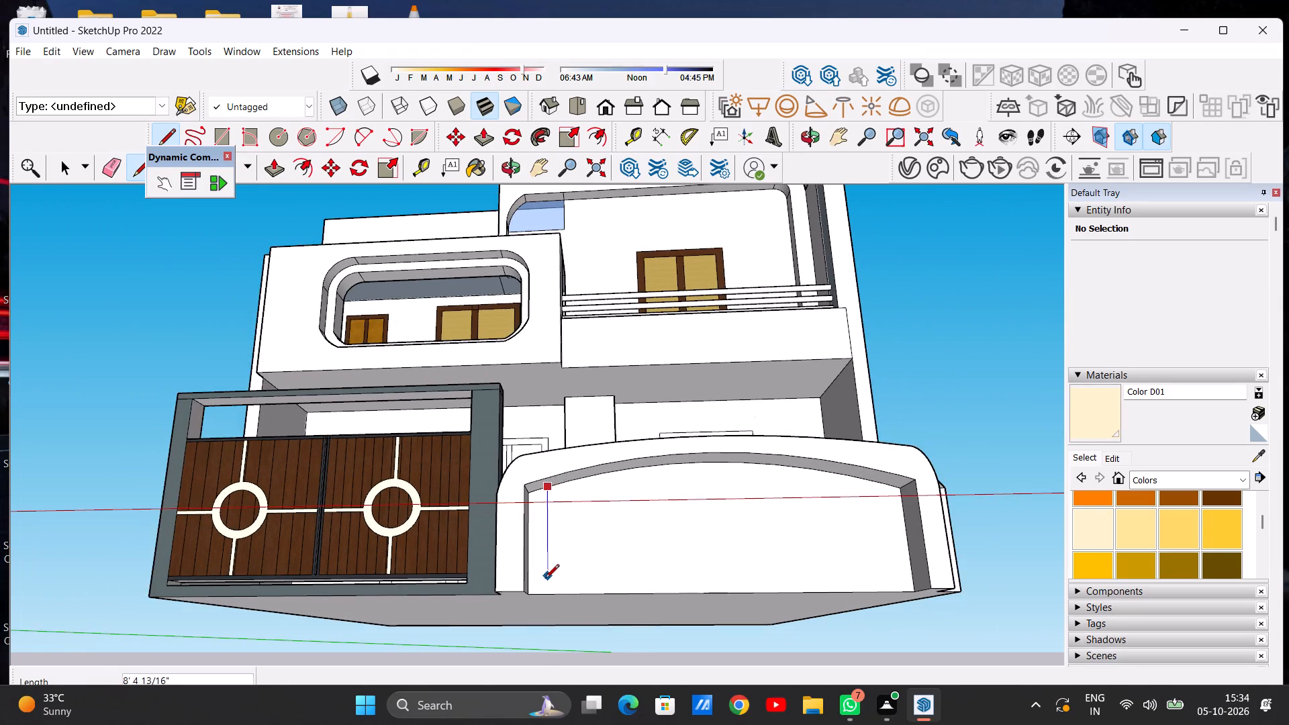
{"action": "scroll", "coordinate": [545, 580], "scroll_direction": "up", "scroll_amount": 13}
{"action": "scroll", "coordinate": [555, 633], "scroll_direction": "up", "scroll_amount": 3}
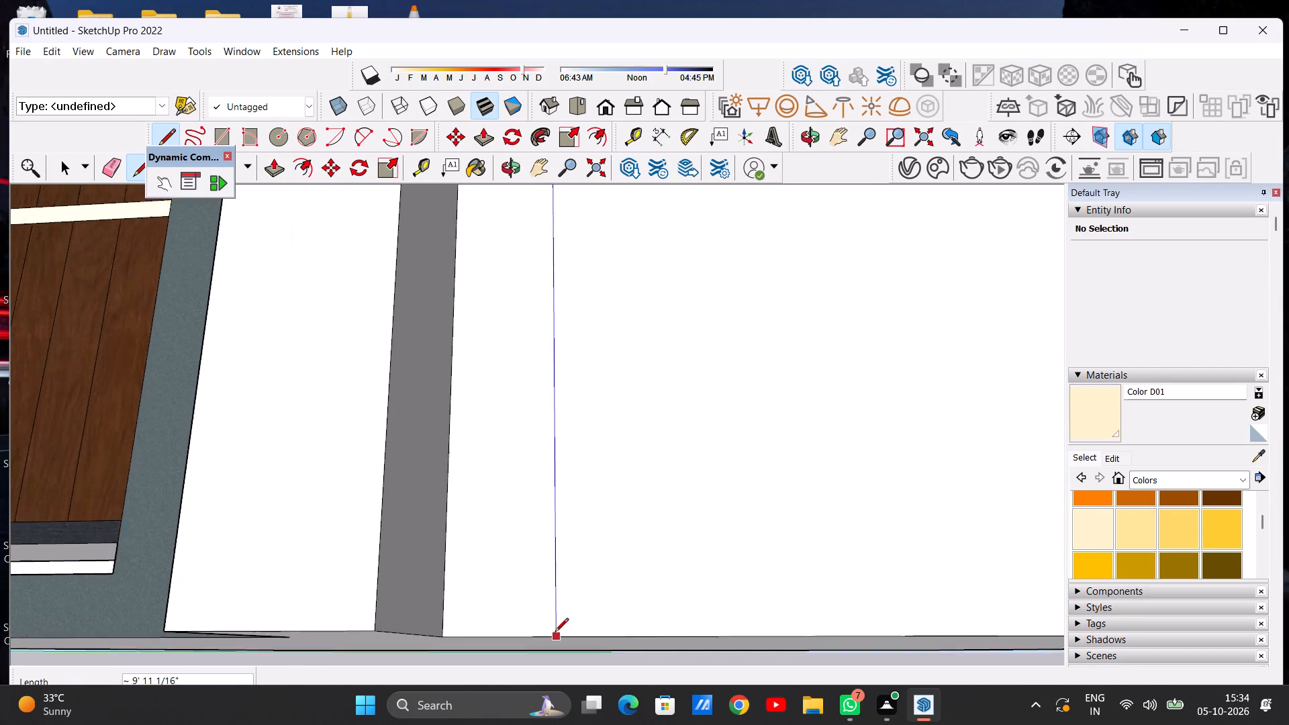
{"action": "scroll", "coordinate": [555, 633], "scroll_direction": "up", "scroll_amount": 8}
{"action": "left_click", "coordinate": [555, 640]}
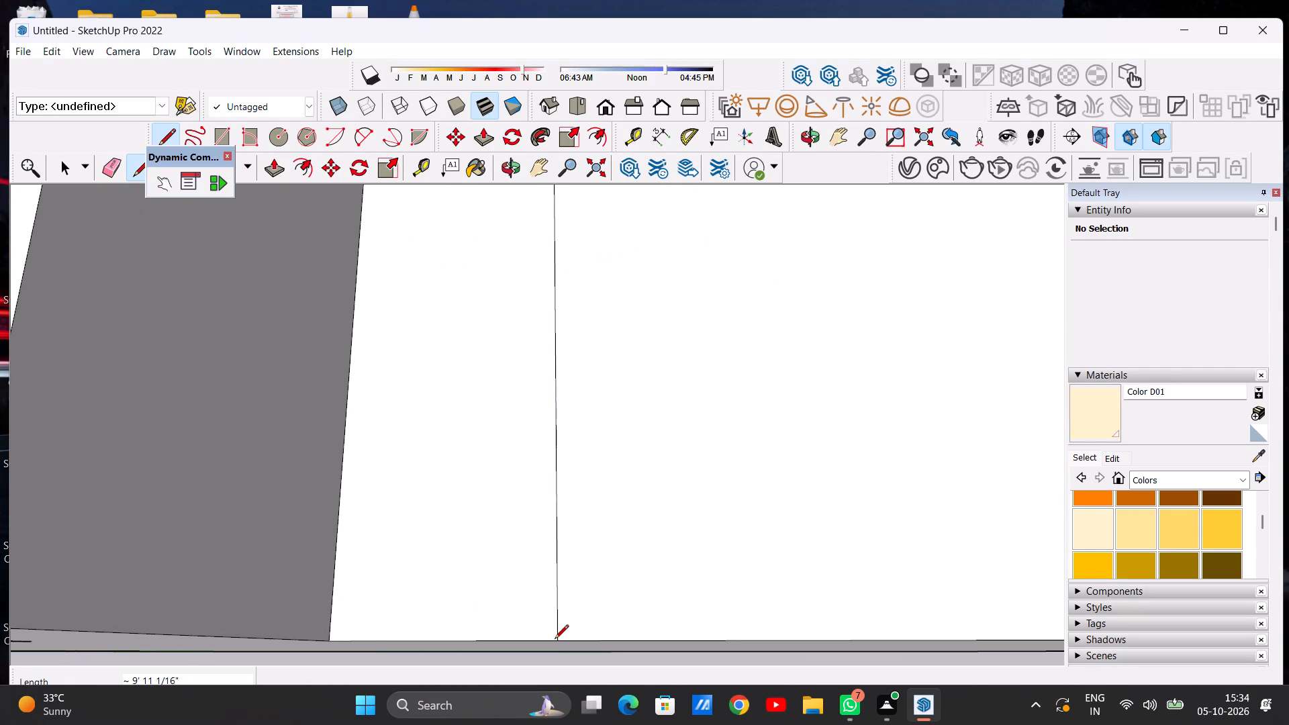
{"action": "key", "text": "space"}
{"action": "scroll", "coordinate": [559, 632], "scroll_direction": "down", "scroll_amount": 20}
{"action": "scroll", "coordinate": [559, 632], "scroll_direction": "down", "scroll_amount": 9}
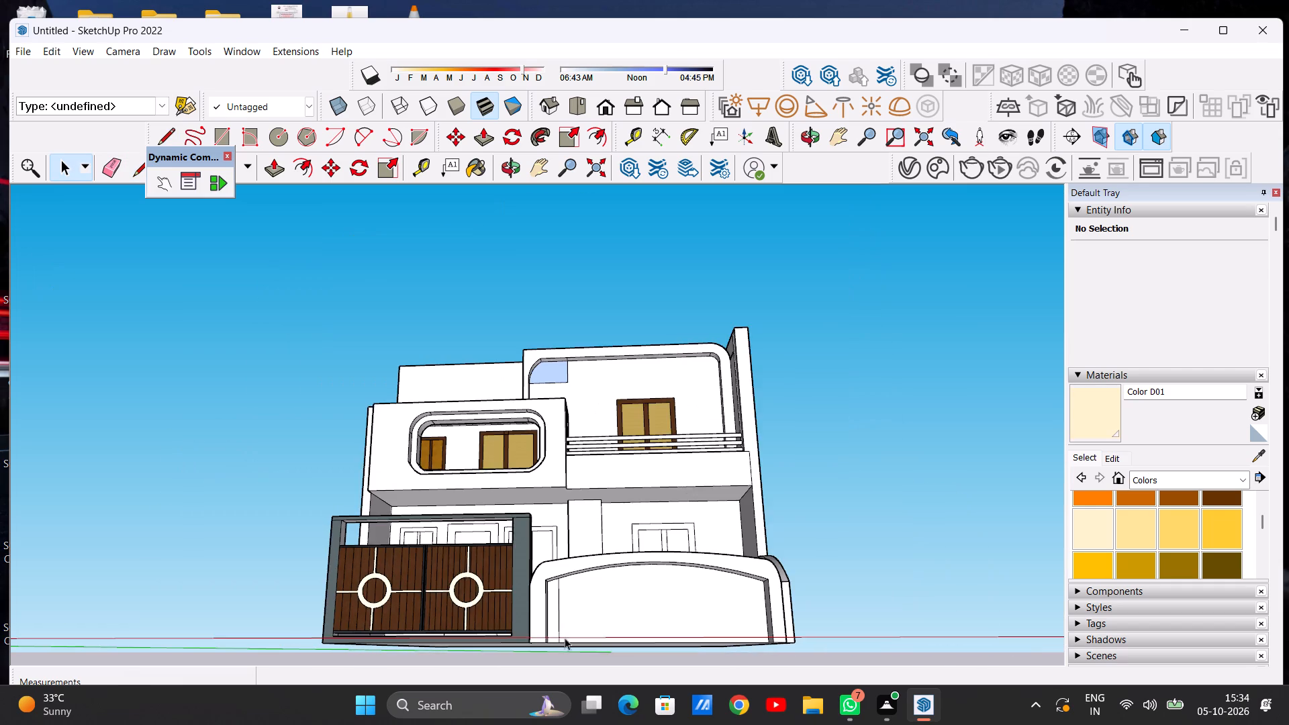
Copy the vertical line about 2' 4 11/16" along the recessed panel's base, away from the gate.
{"action": "scroll", "coordinate": [585, 595], "scroll_direction": "up", "scroll_amount": 12}
{"action": "middle_click_drag", "start_coordinate": [622, 501], "coordinate": [622, 563]}
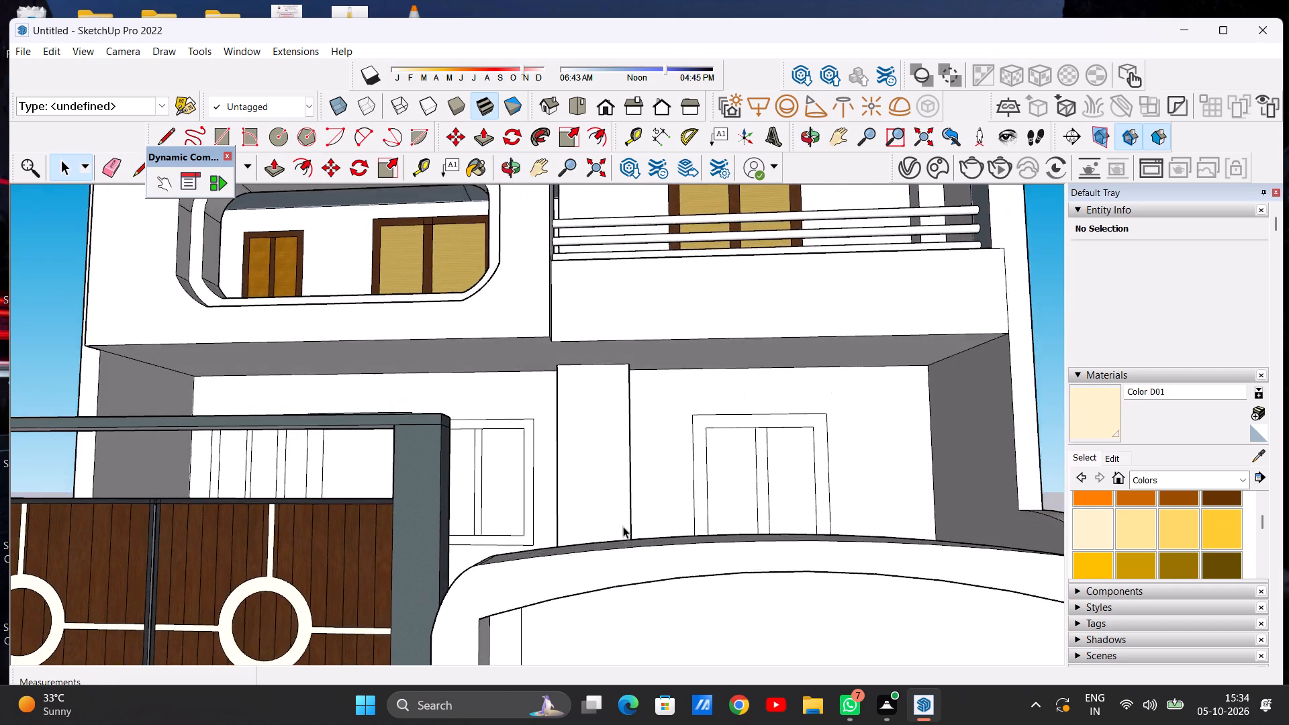
{"action": "scroll", "coordinate": [624, 526], "scroll_direction": "down", "scroll_amount": 12}
{"action": "scroll", "coordinate": [615, 559], "scroll_direction": "up", "scroll_amount": 14}
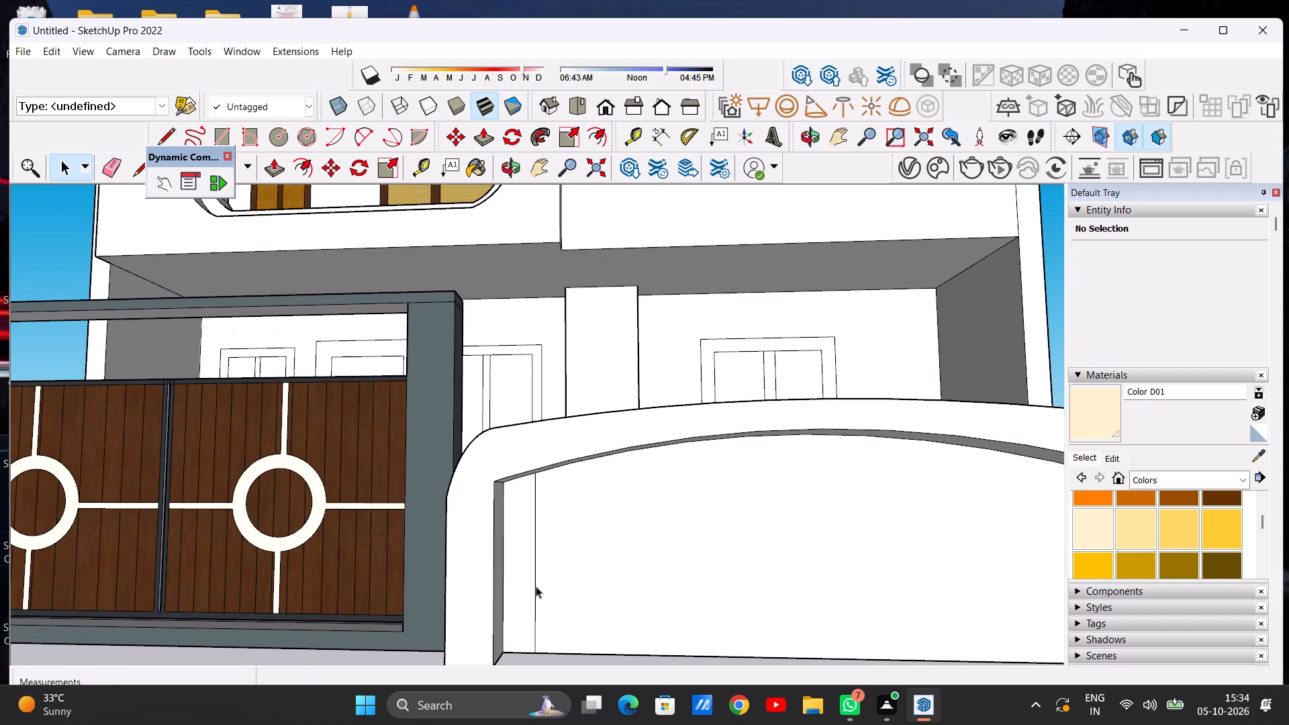
{"action": "left_click", "coordinate": [536, 586]}
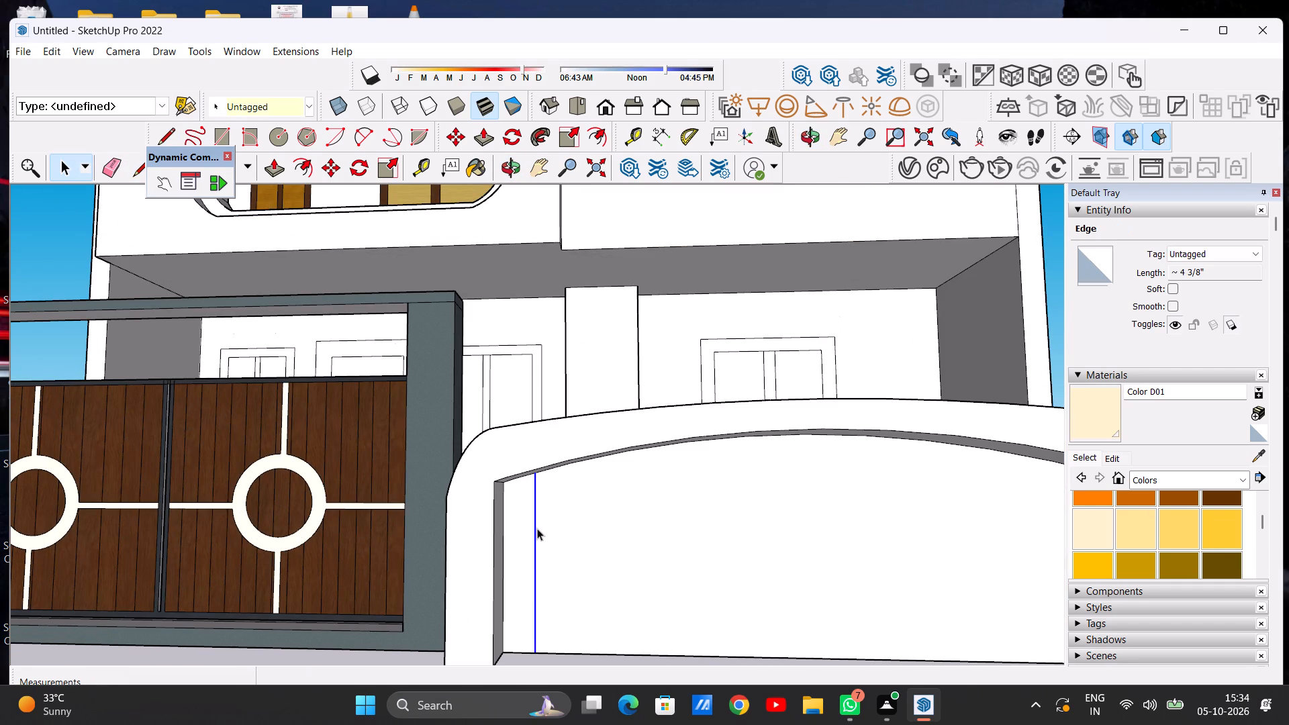
{"action": "key", "text": "m"}
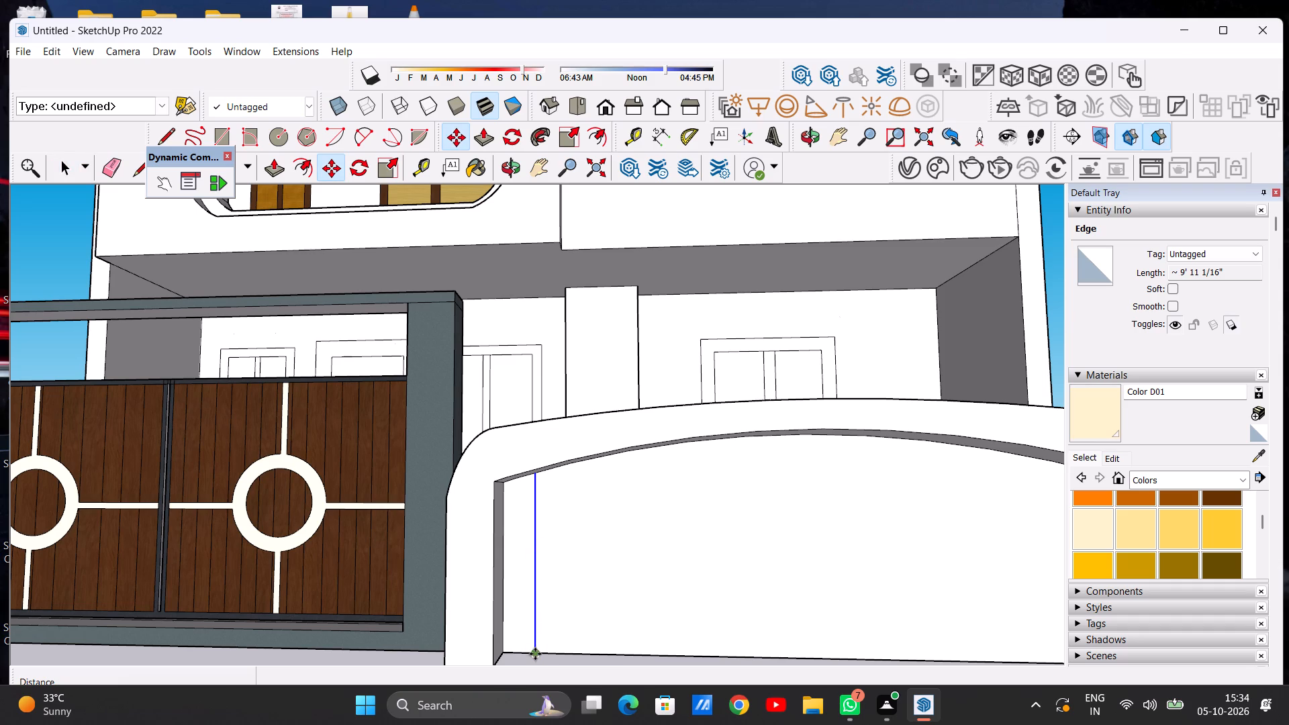
{"action": "left_click", "coordinate": [535, 654]}
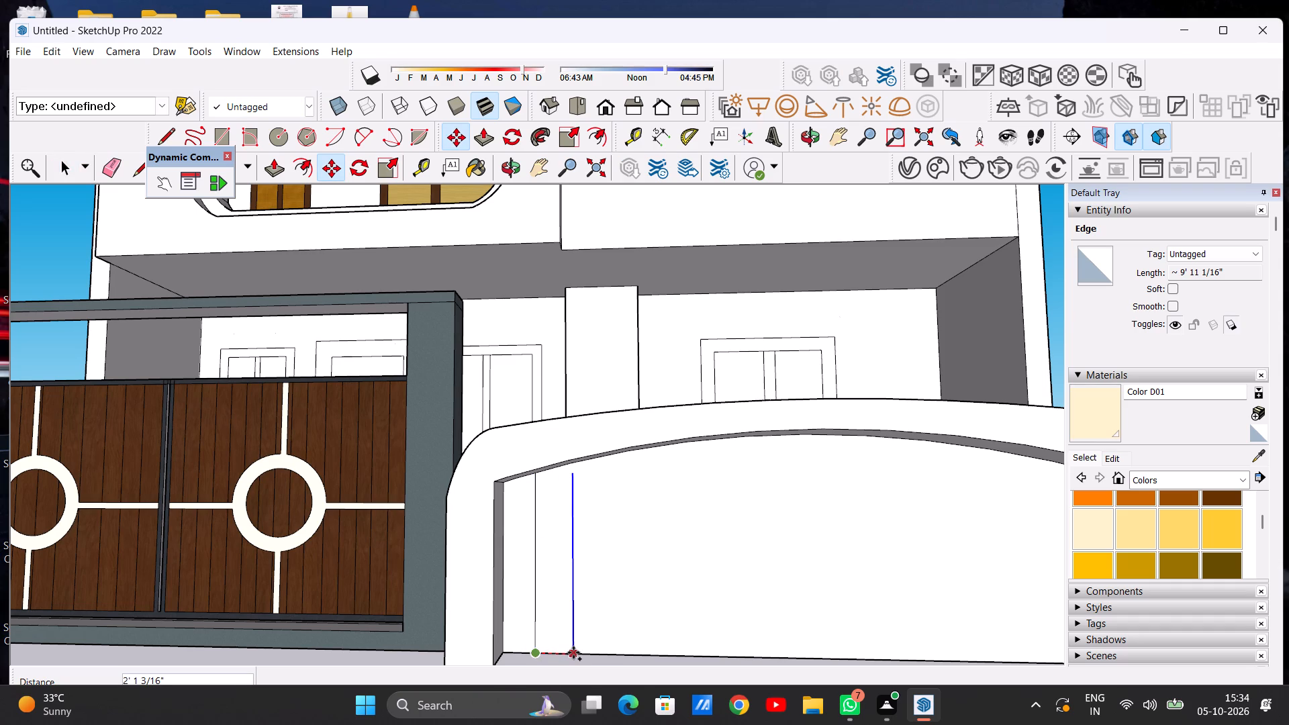
{"action": "scroll", "coordinate": [573, 646], "scroll_direction": "up", "scroll_amount": 7}
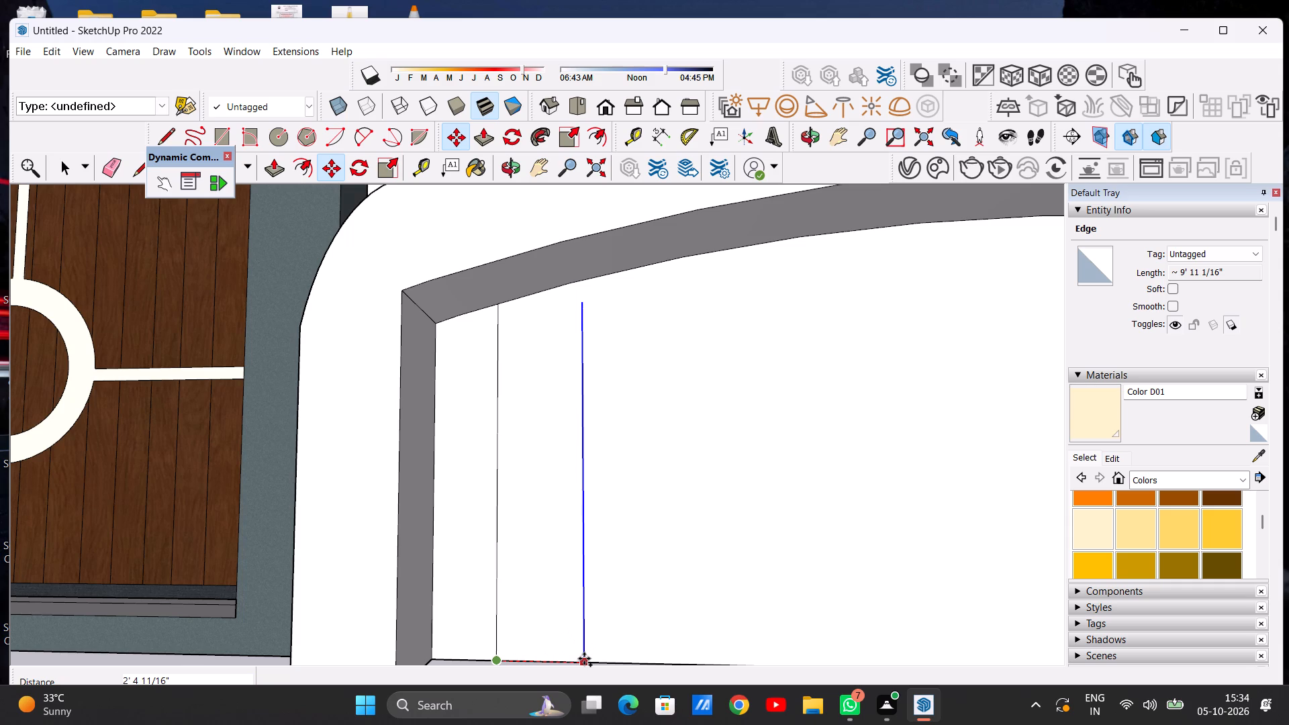
{"action": "left_click", "coordinate": [584, 659]}
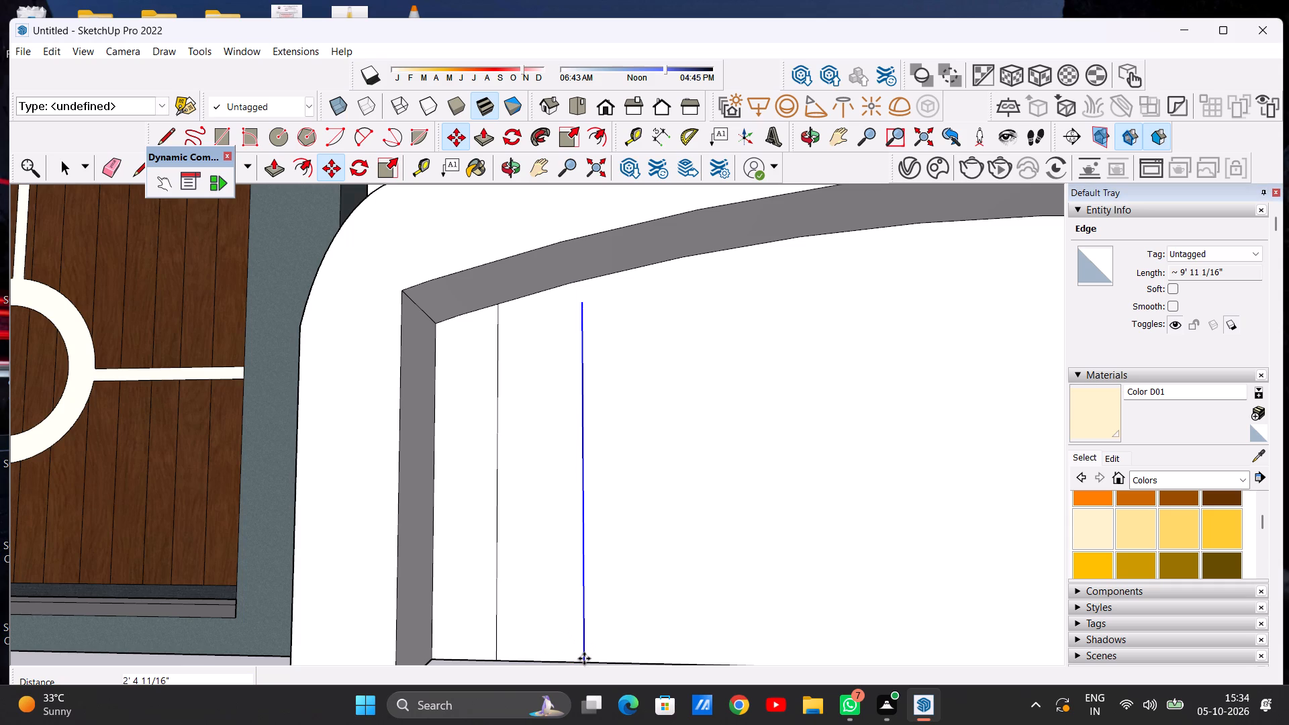
Move the copied line about 8 3/16" back along the base toward the first line.
{"action": "left_click", "coordinate": [584, 659]}
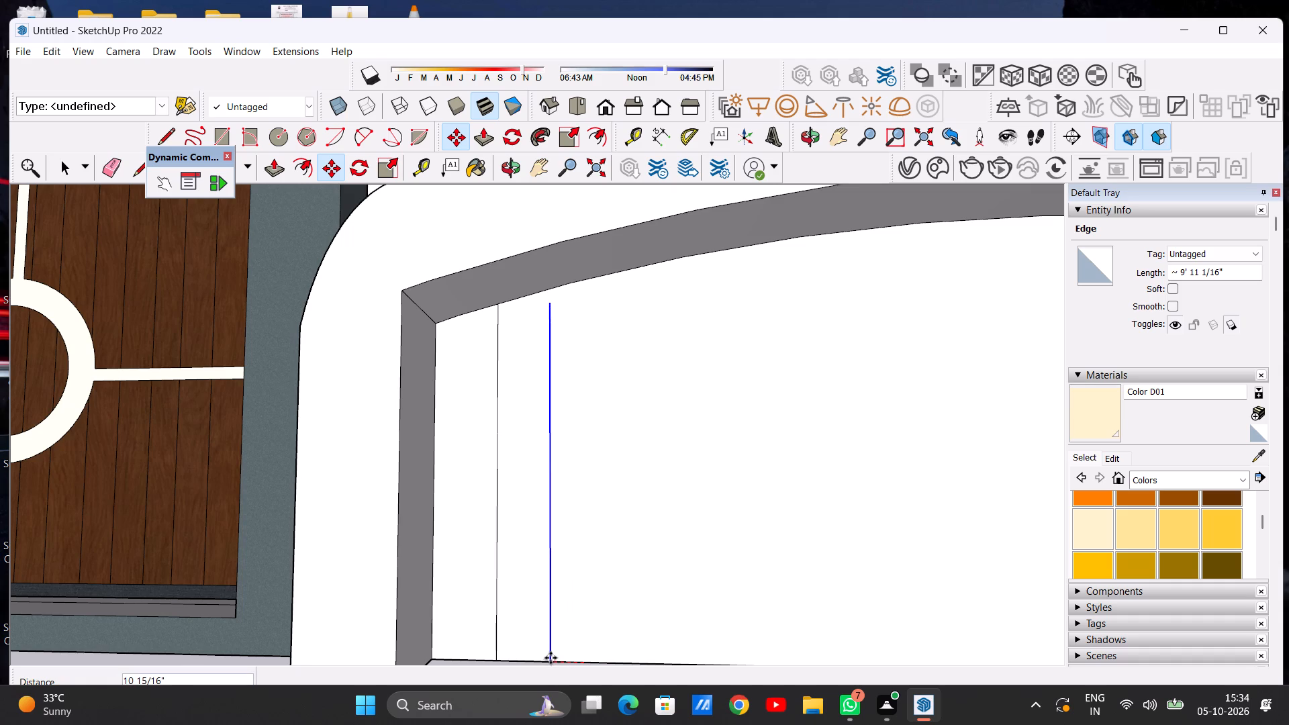
{"action": "scroll", "coordinate": [551, 658], "scroll_direction": "up", "scroll_amount": 7}
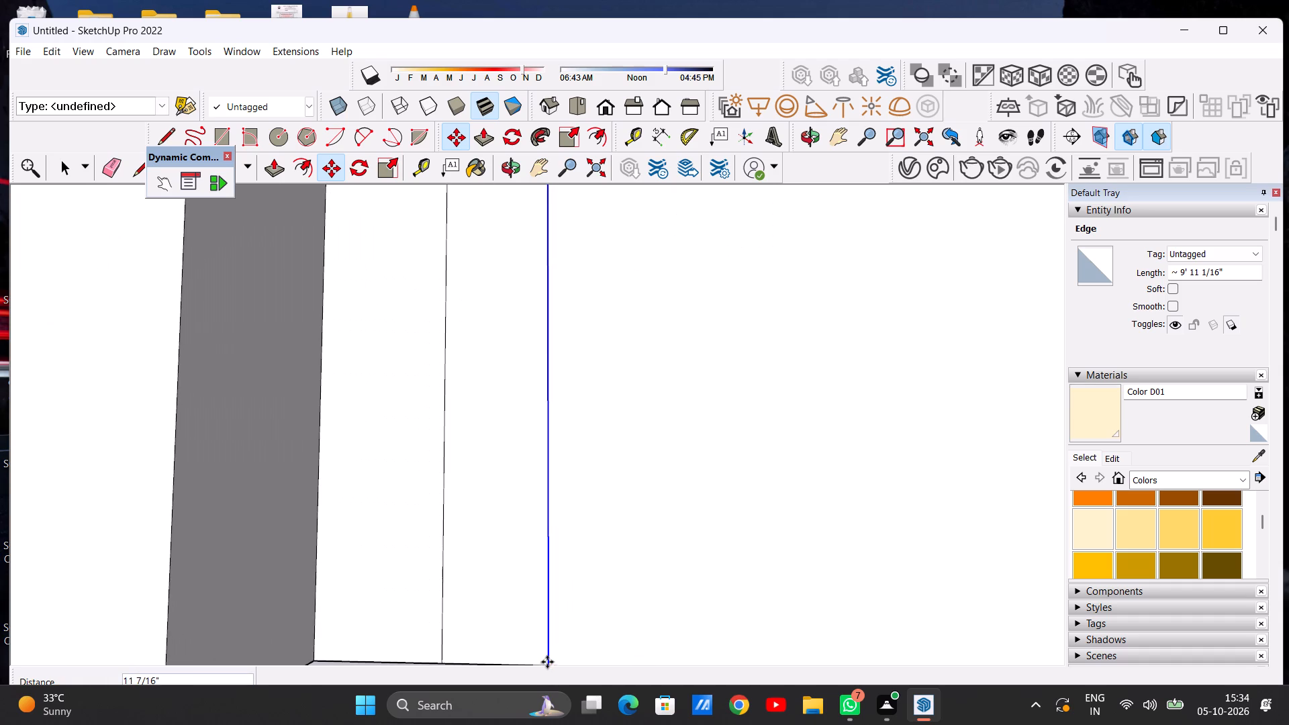
{"action": "scroll", "coordinate": [555, 648], "scroll_direction": "down", "scroll_amount": 10}
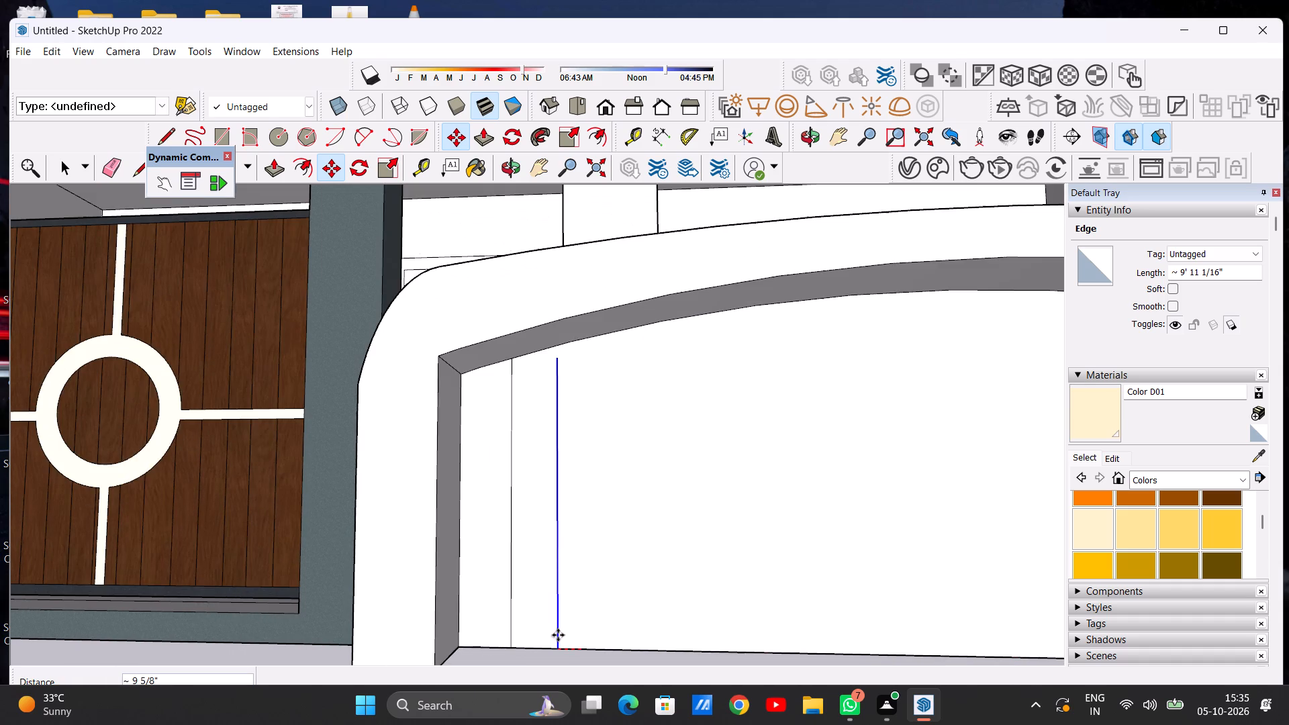
{"action": "scroll", "coordinate": [558, 635], "scroll_direction": "up", "scroll_amount": 6}
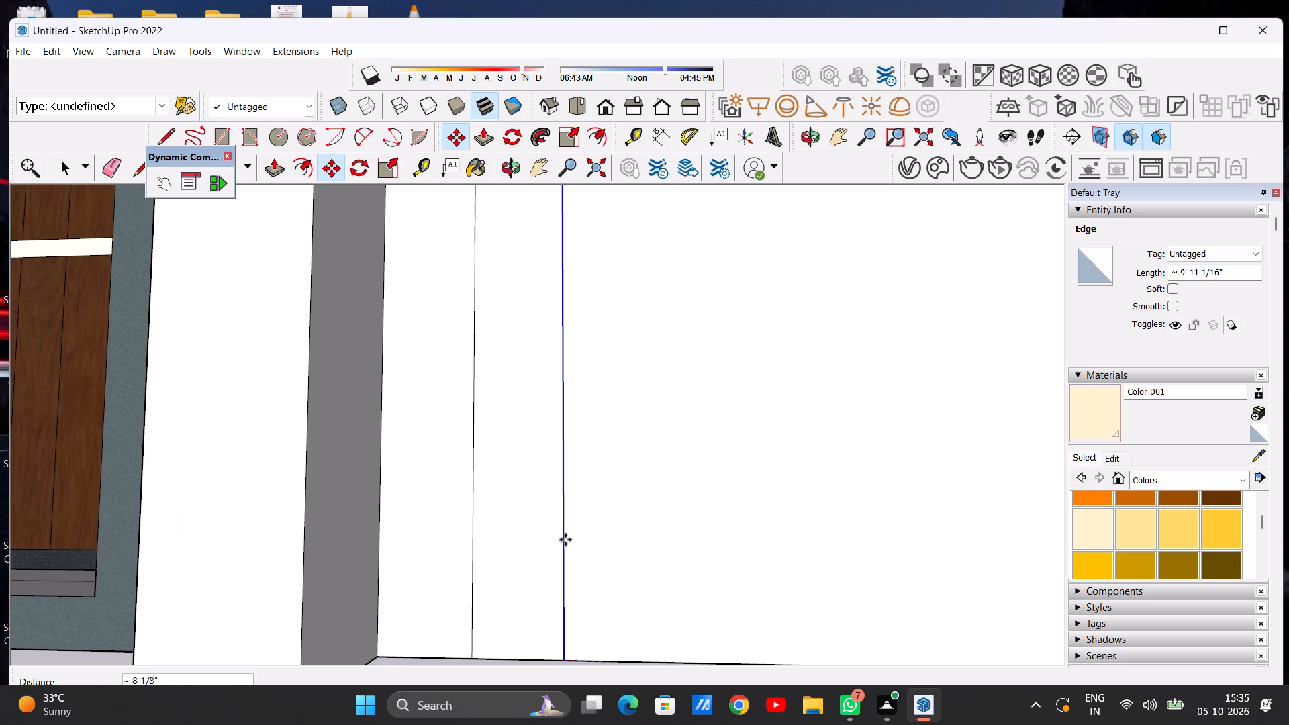
{"action": "scroll", "coordinate": [562, 487], "scroll_direction": "down", "scroll_amount": 5}
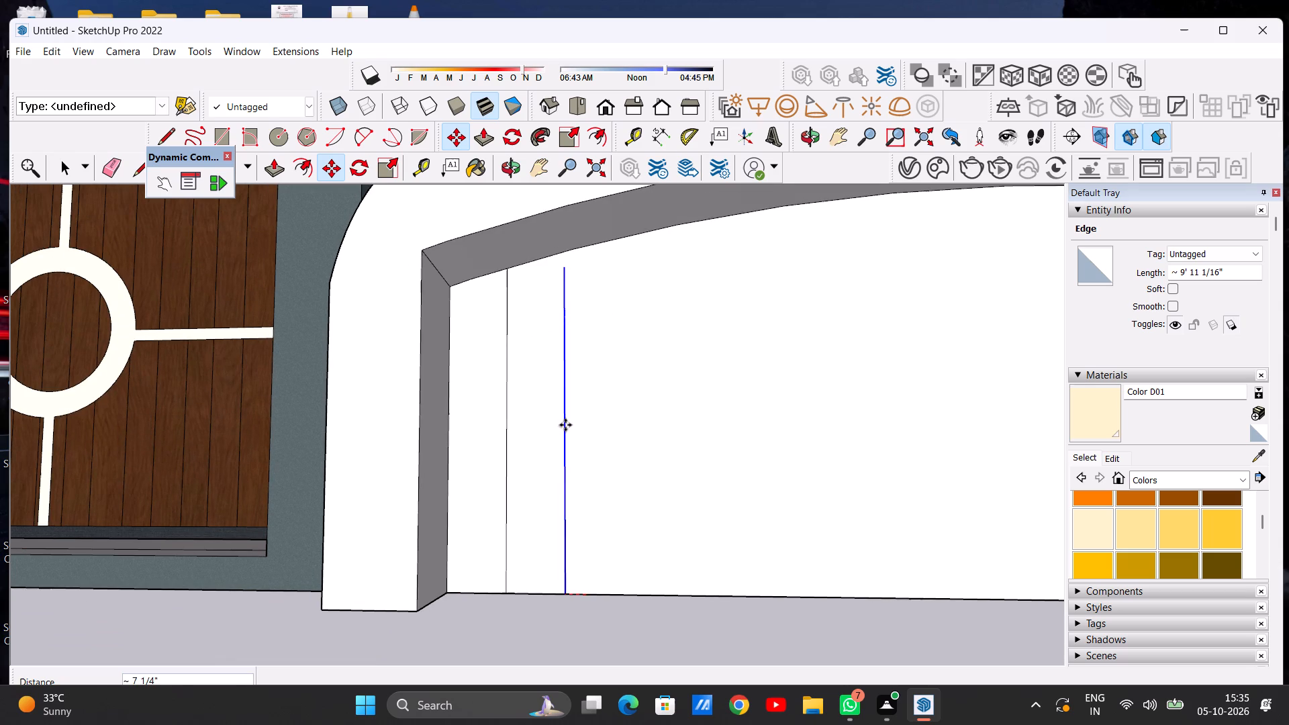
{"action": "left_click", "coordinate": [563, 593]}
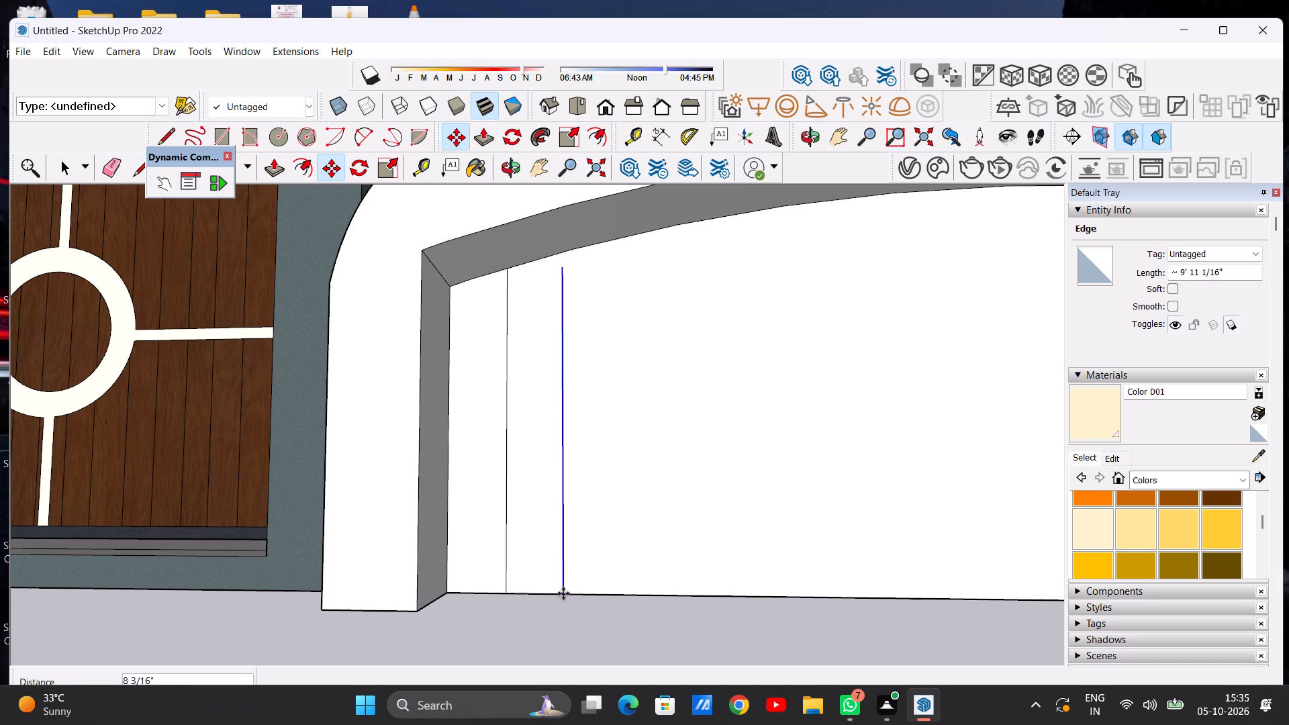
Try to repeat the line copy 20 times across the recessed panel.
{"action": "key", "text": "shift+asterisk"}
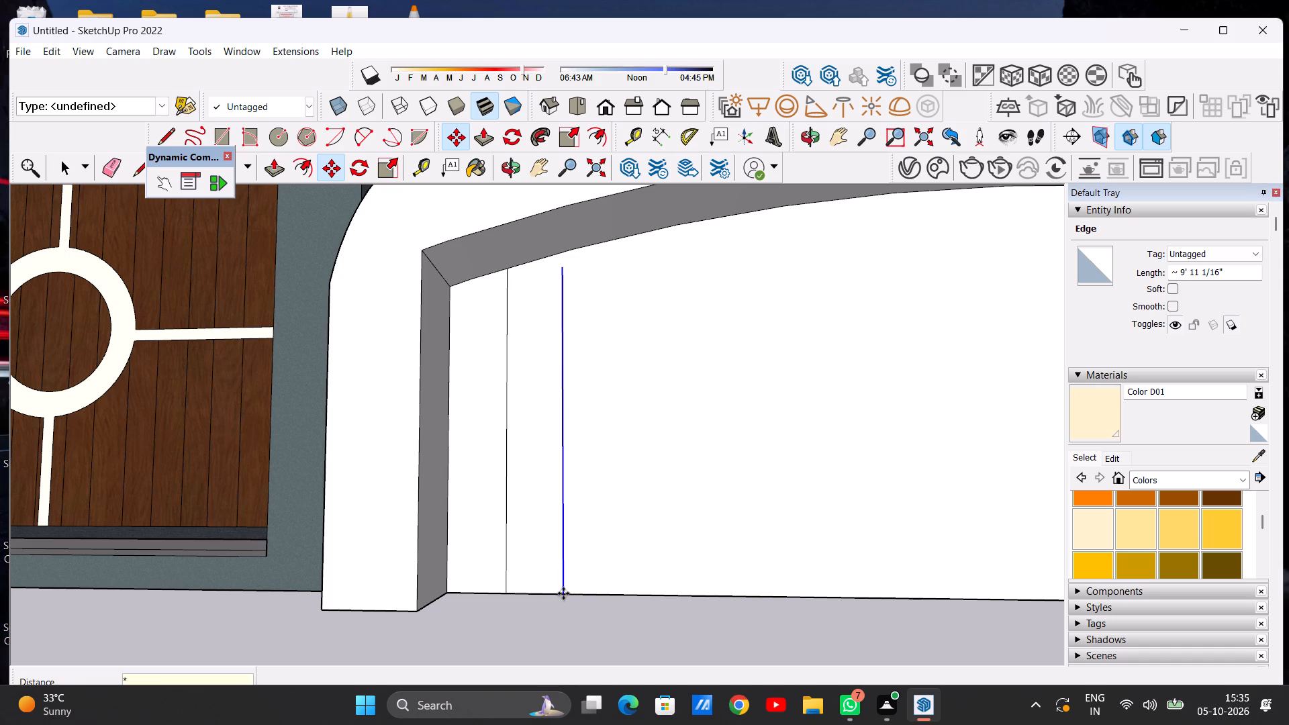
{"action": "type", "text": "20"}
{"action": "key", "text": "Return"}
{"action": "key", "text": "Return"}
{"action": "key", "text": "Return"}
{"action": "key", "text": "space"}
Extend the second vertical line up to the arch's lower edge with a segment about 5 9/16" long.
{"action": "scroll", "coordinate": [563, 593], "scroll_direction": "down", "scroll_amount": 14}
{"action": "scroll", "coordinate": [564, 624], "scroll_direction": "up", "scroll_amount": 4}
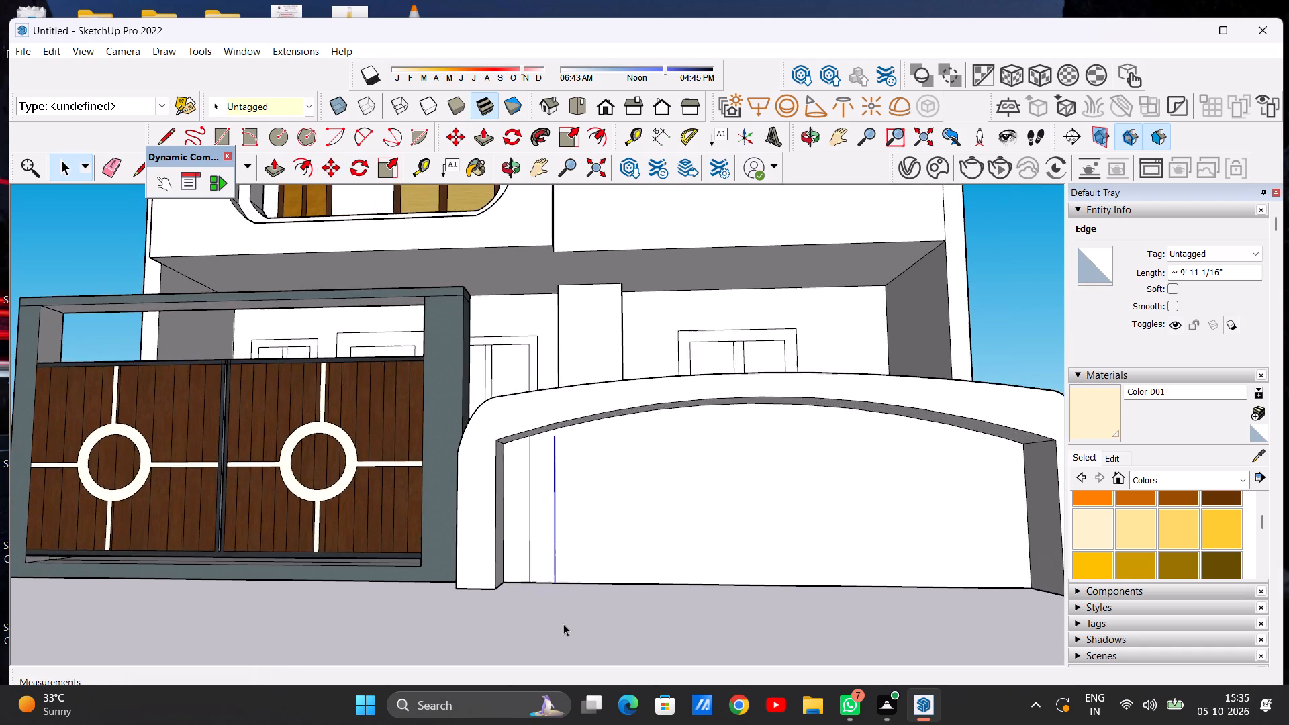
{"action": "scroll", "coordinate": [563, 624], "scroll_direction": "up", "scroll_amount": 3}
{"action": "scroll", "coordinate": [565, 383], "scroll_direction": "up", "scroll_amount": 11}
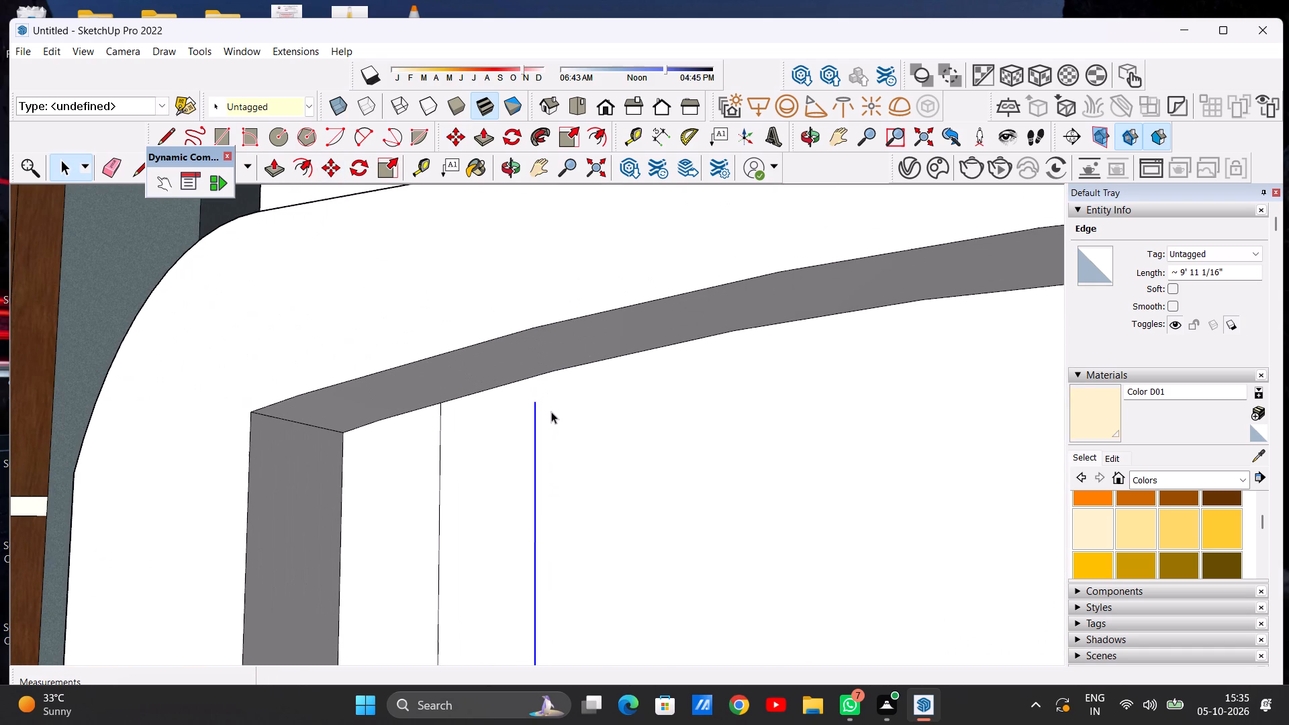
{"action": "key", "text": "l"}
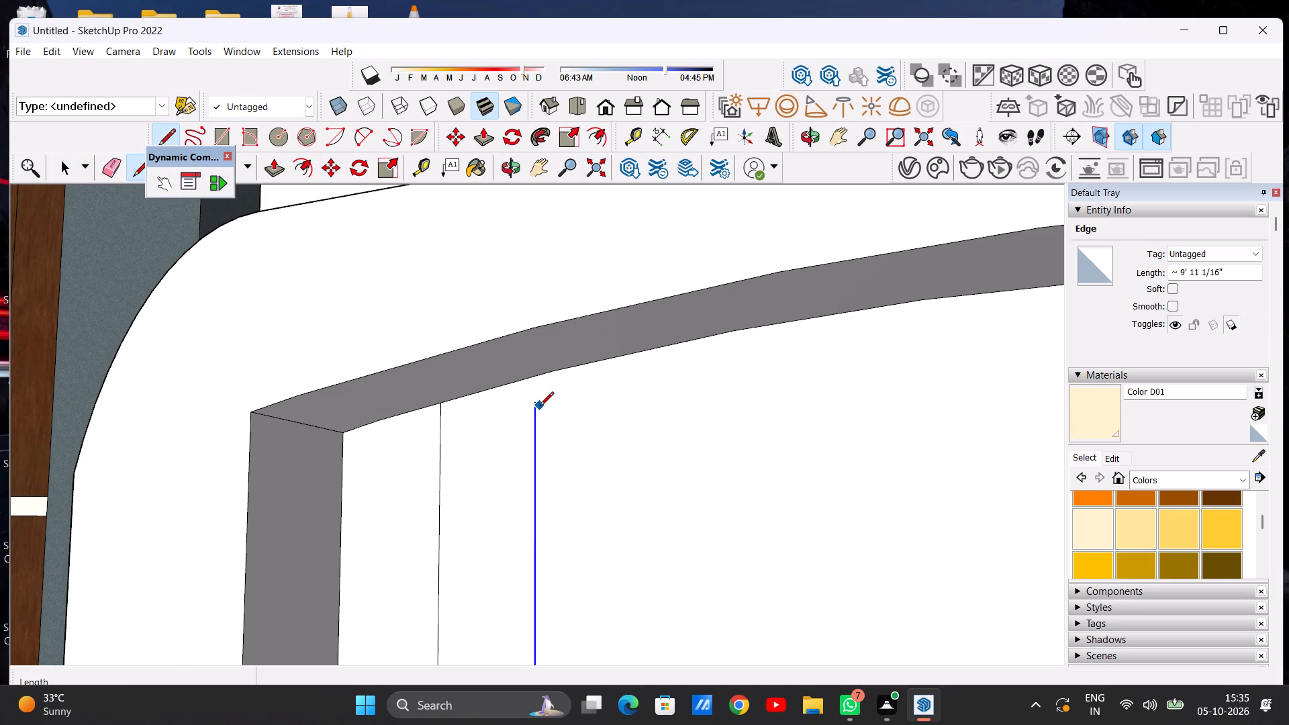
{"action": "left_click", "coordinate": [536, 404]}
{"action": "left_click", "coordinate": [538, 377]}
{"action": "key", "text": "space"}
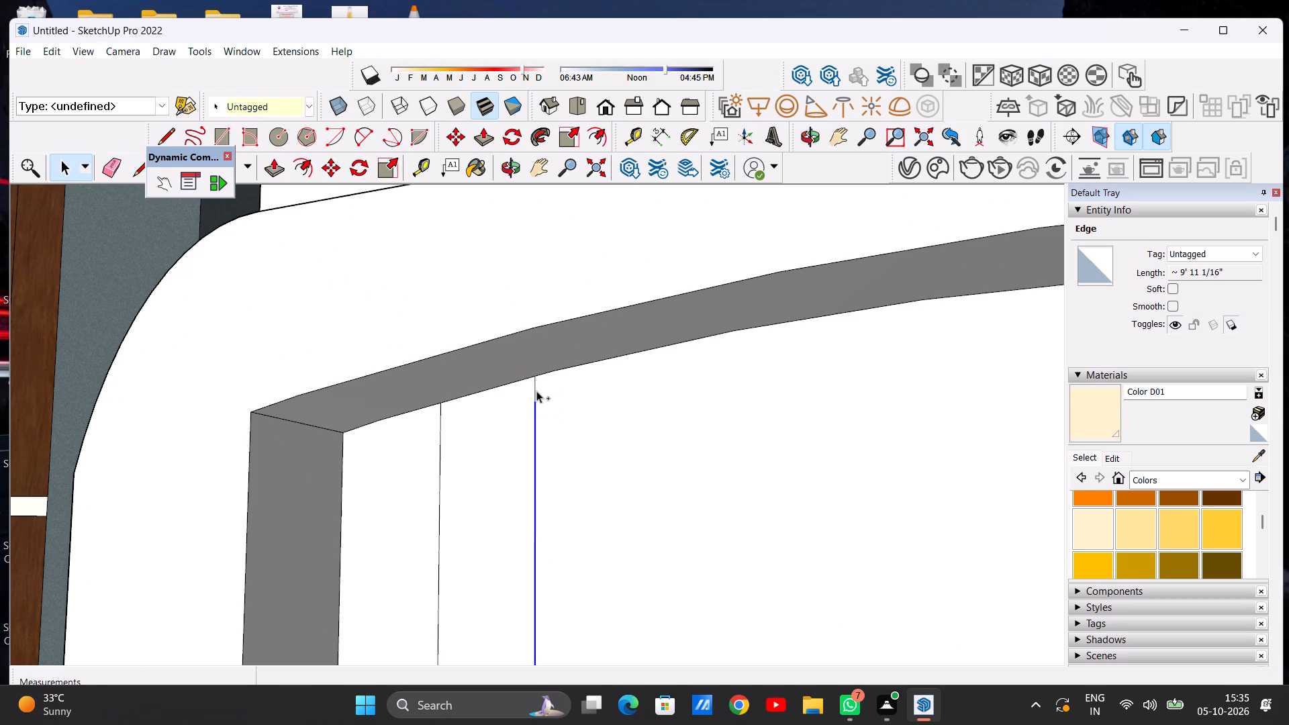
Copy the second vertical line with its top extension about 1' 6 5/16" farther from the gate along the recessed panel's base.
{"action": "left_click", "coordinate": [534, 391], "text": "ctrl"}
{"action": "scroll", "coordinate": [549, 408], "scroll_direction": "down", "scroll_amount": 14}
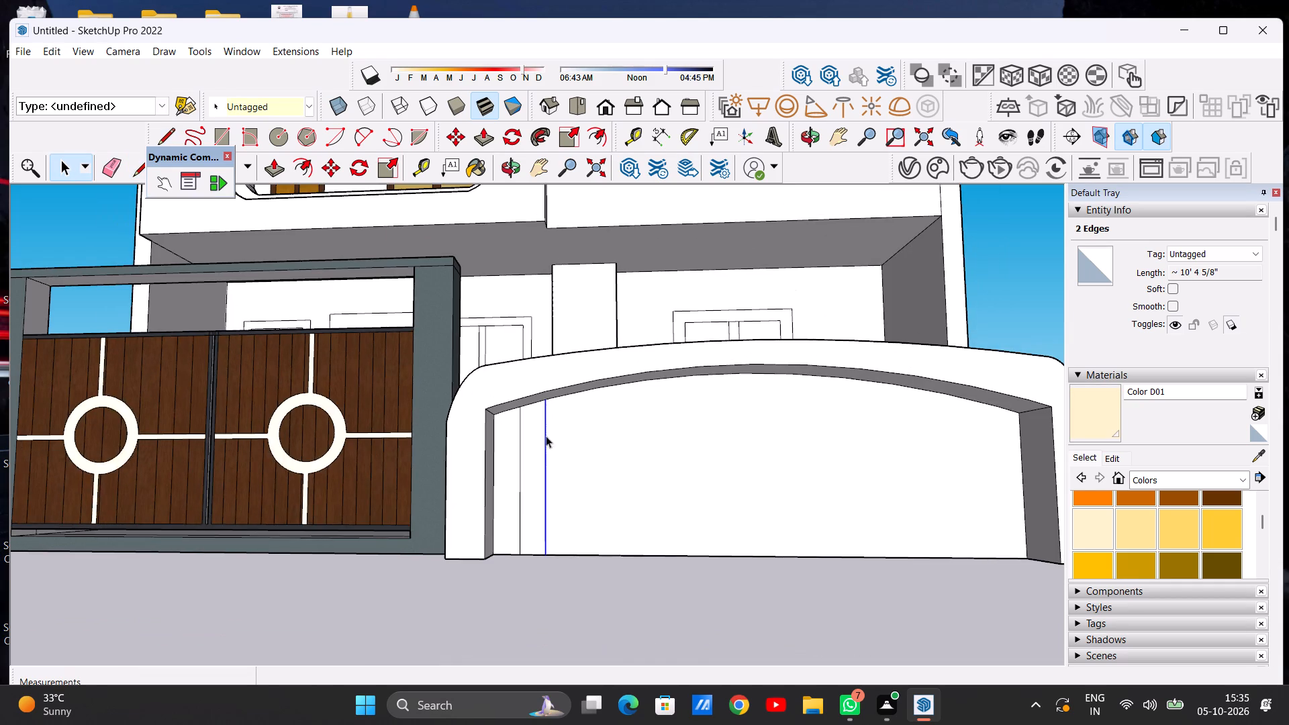
{"action": "scroll", "coordinate": [548, 549], "scroll_direction": "up", "scroll_amount": 6}
{"action": "key", "text": "m"}
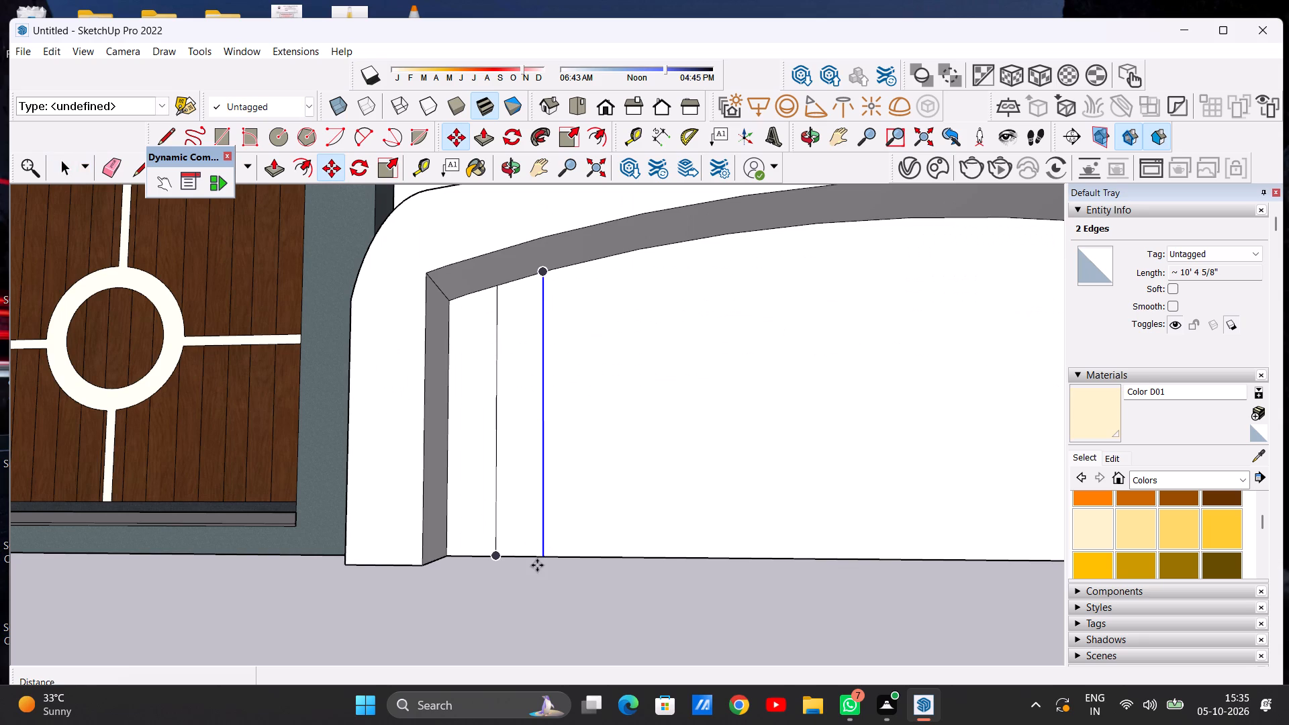
{"action": "left_click", "coordinate": [541, 555]}
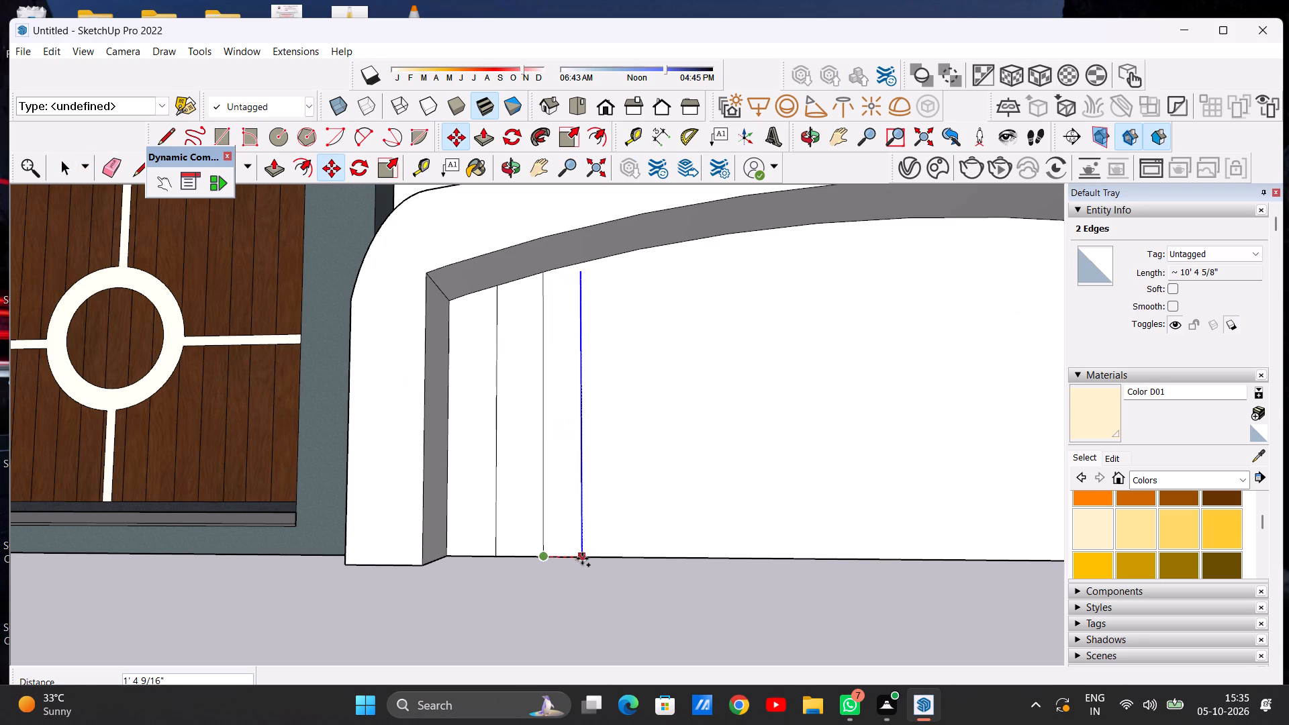
{"action": "left_click", "coordinate": [586, 559]}
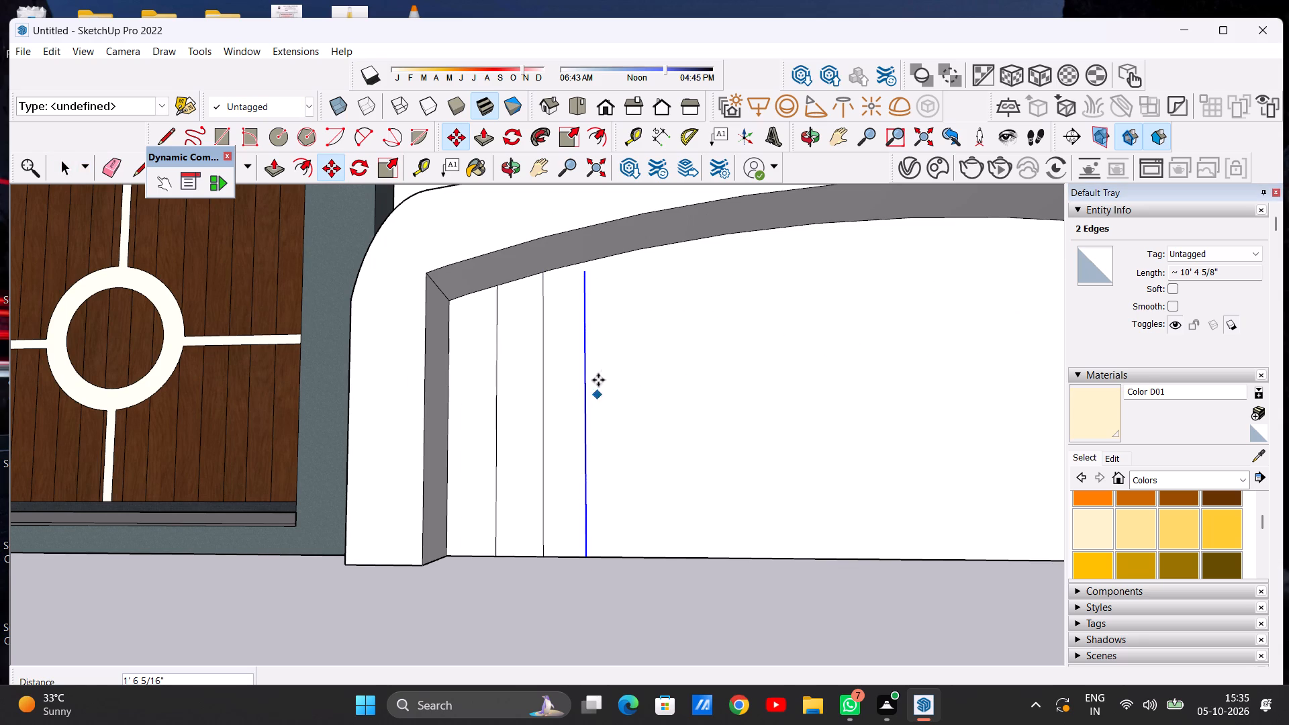
Extend the third vertical line up to the arch's lower edge with a segment about 4 1/16" long.
{"action": "scroll", "coordinate": [593, 269], "scroll_direction": "up", "scroll_amount": 6}
{"action": "key", "text": "space"}
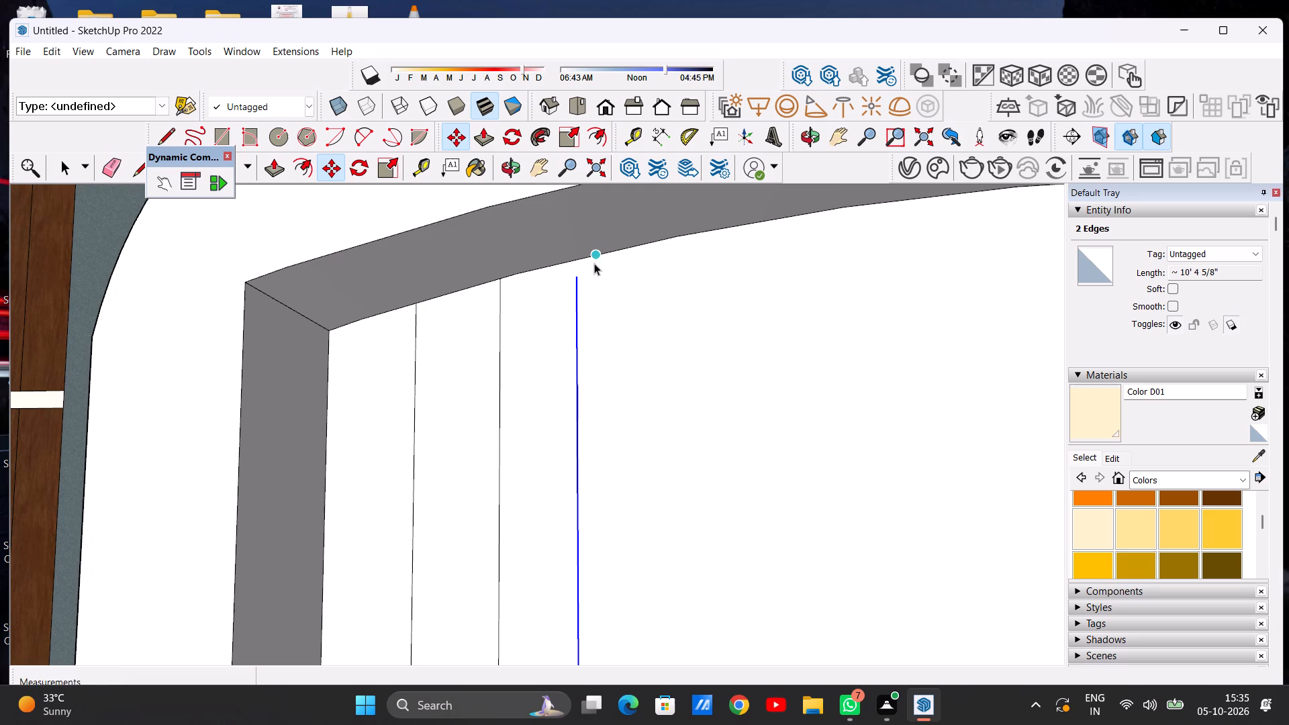
{"action": "type", "text": "l"}
{"action": "left_click", "coordinate": [575, 279]}
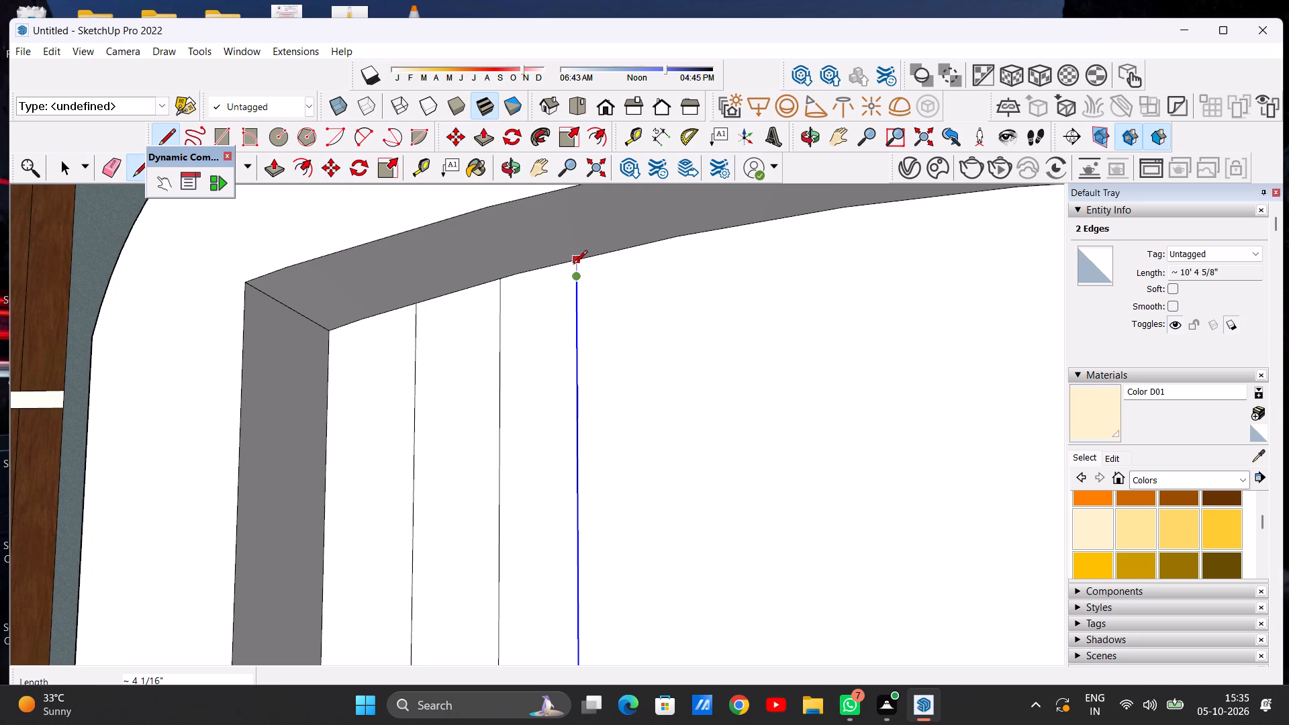
{"action": "left_click", "coordinate": [573, 265]}
{"action": "scroll", "coordinate": [569, 360], "scroll_direction": "down", "scroll_amount": 5}
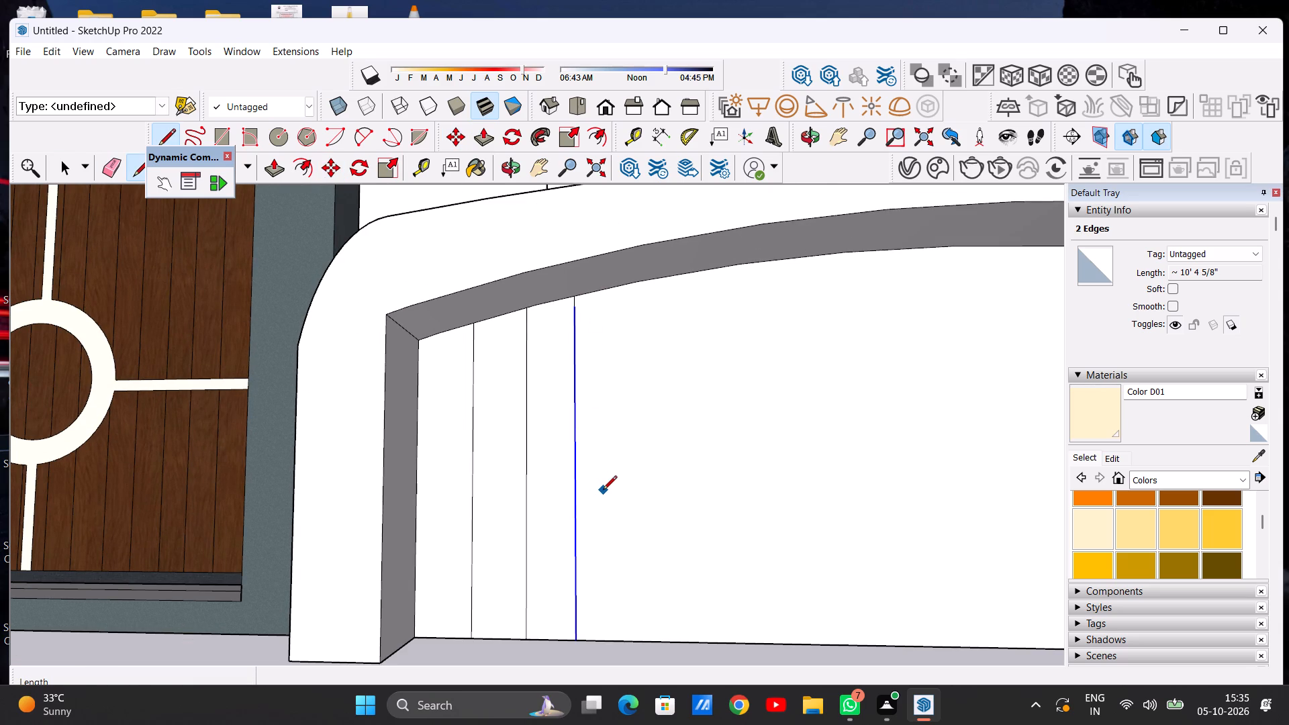
Copy the third vertical line with its top extension about 1' 5 5/16" farther from the gate along the recessed panel's base.
{"action": "key", "text": "space"}
{"action": "scroll", "coordinate": [587, 297], "scroll_direction": "up", "scroll_amount": 8, "text": "ctrl"}
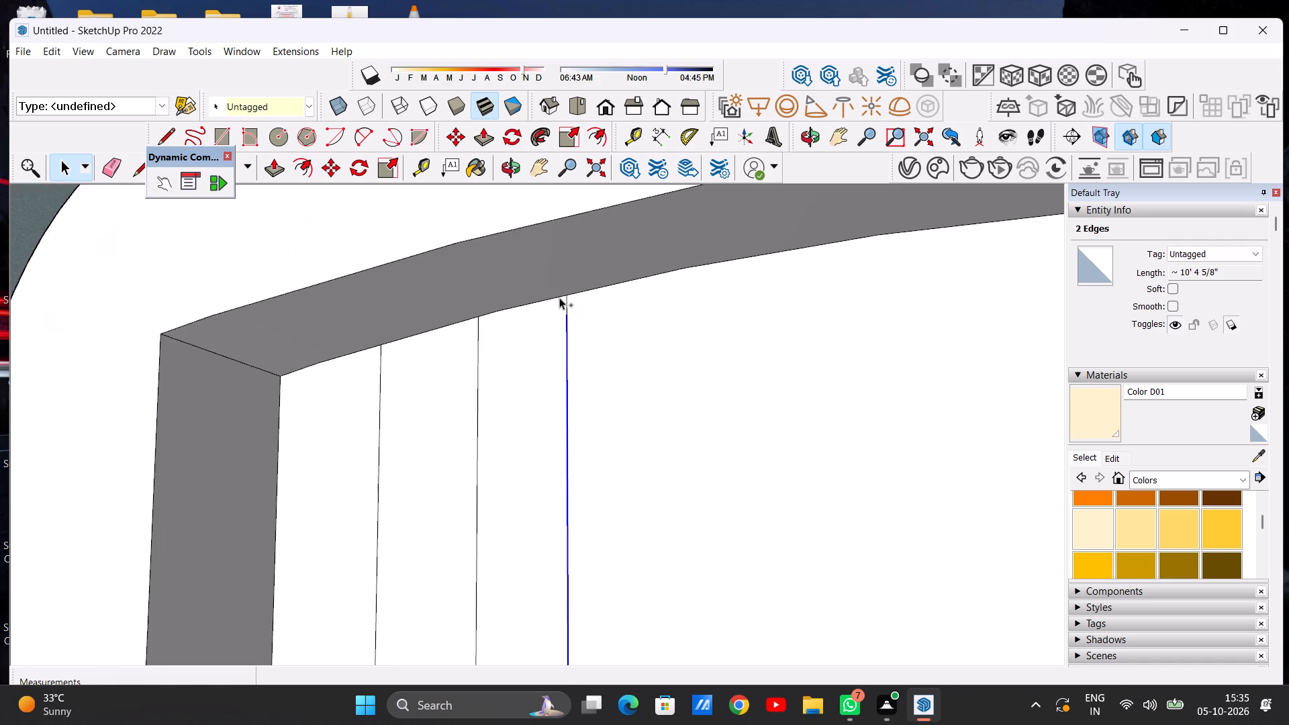
{"action": "scroll", "coordinate": [559, 297], "scroll_direction": "up", "scroll_amount": 2, "text": "ctrl"}
{"action": "left_click", "coordinate": [570, 312], "text": "ctrl"}
{"action": "scroll", "coordinate": [592, 360], "scroll_direction": "down", "scroll_amount": 8}
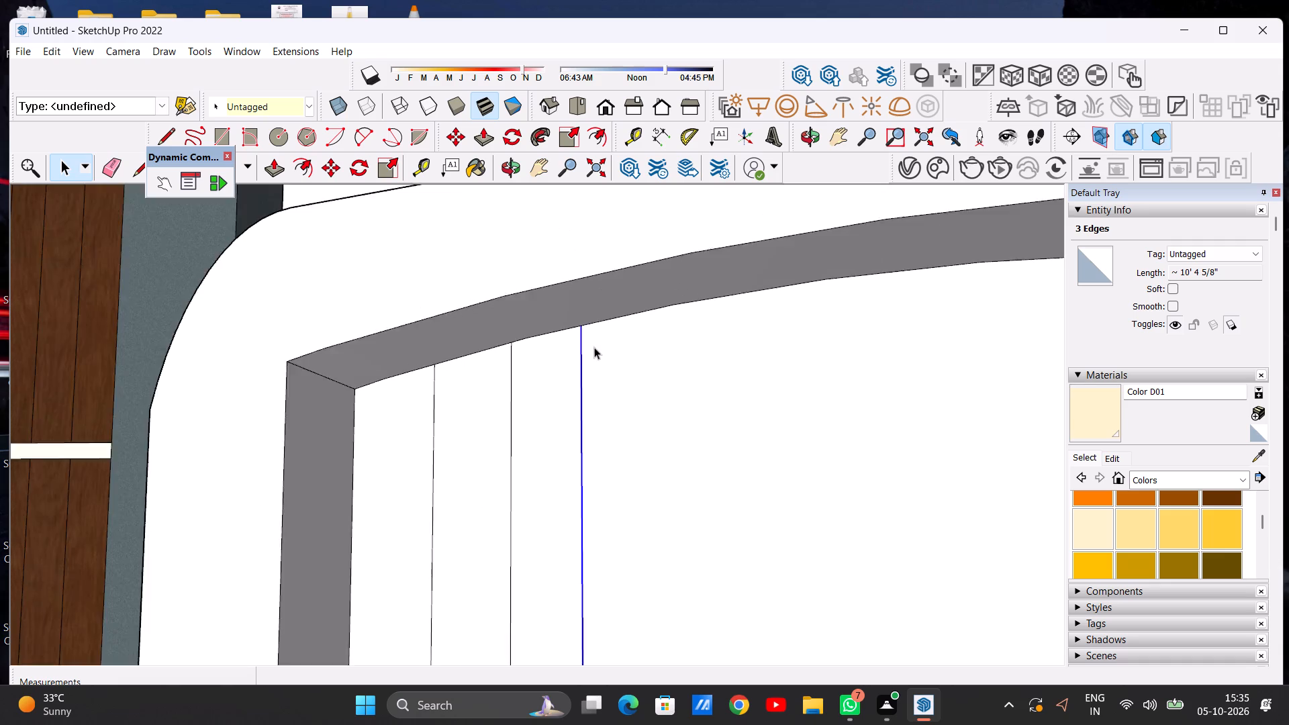
{"action": "scroll", "coordinate": [594, 347], "scroll_direction": "down", "scroll_amount": 10}
{"action": "scroll", "coordinate": [601, 492], "scroll_direction": "up", "scroll_amount": 4}
{"action": "key", "text": "m"}
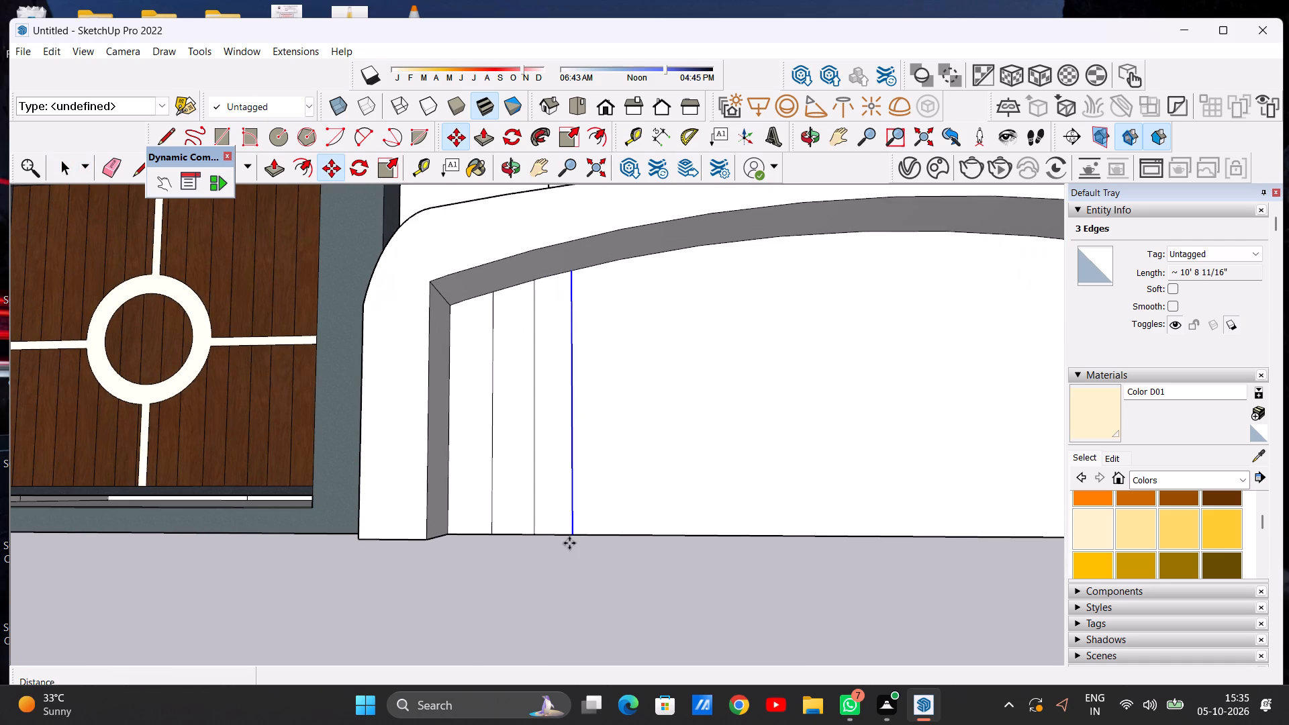
{"action": "scroll", "coordinate": [569, 543], "scroll_direction": "up", "scroll_amount": 6}
{"action": "left_click", "coordinate": [577, 529]}
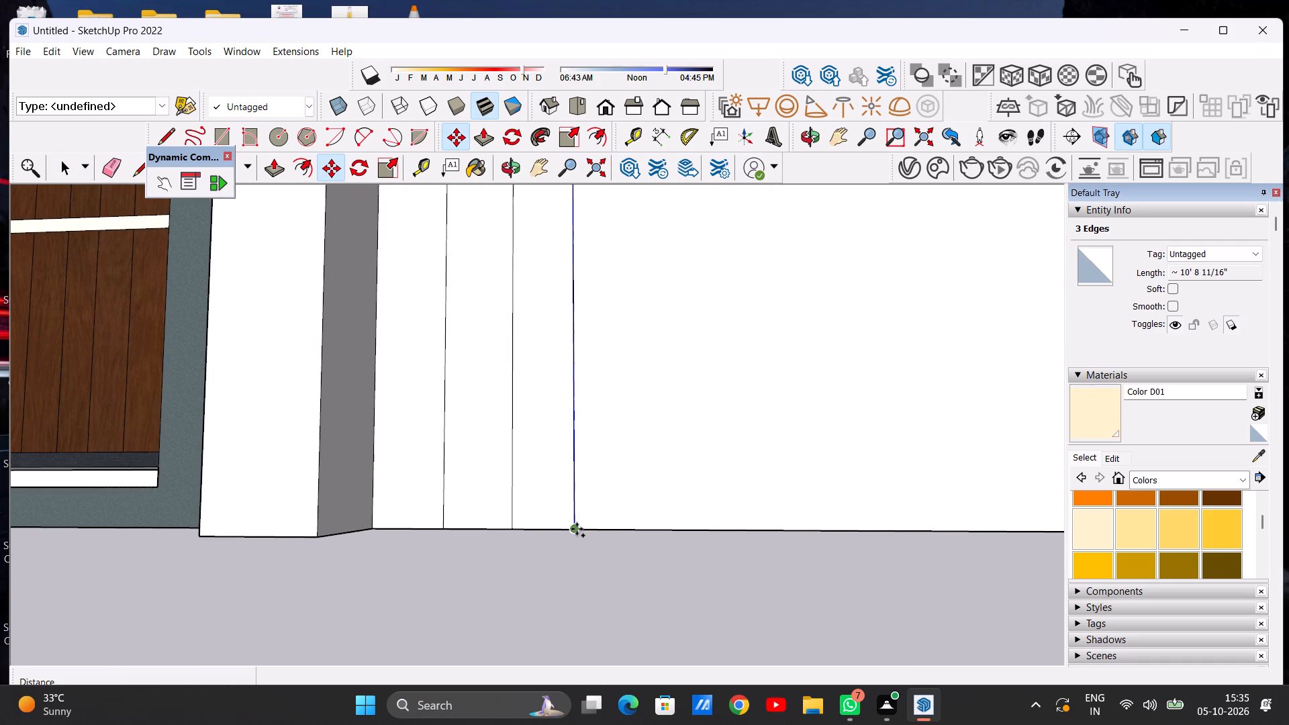
{"action": "scroll", "coordinate": [636, 529], "scroll_direction": "down", "scroll_amount": 5}
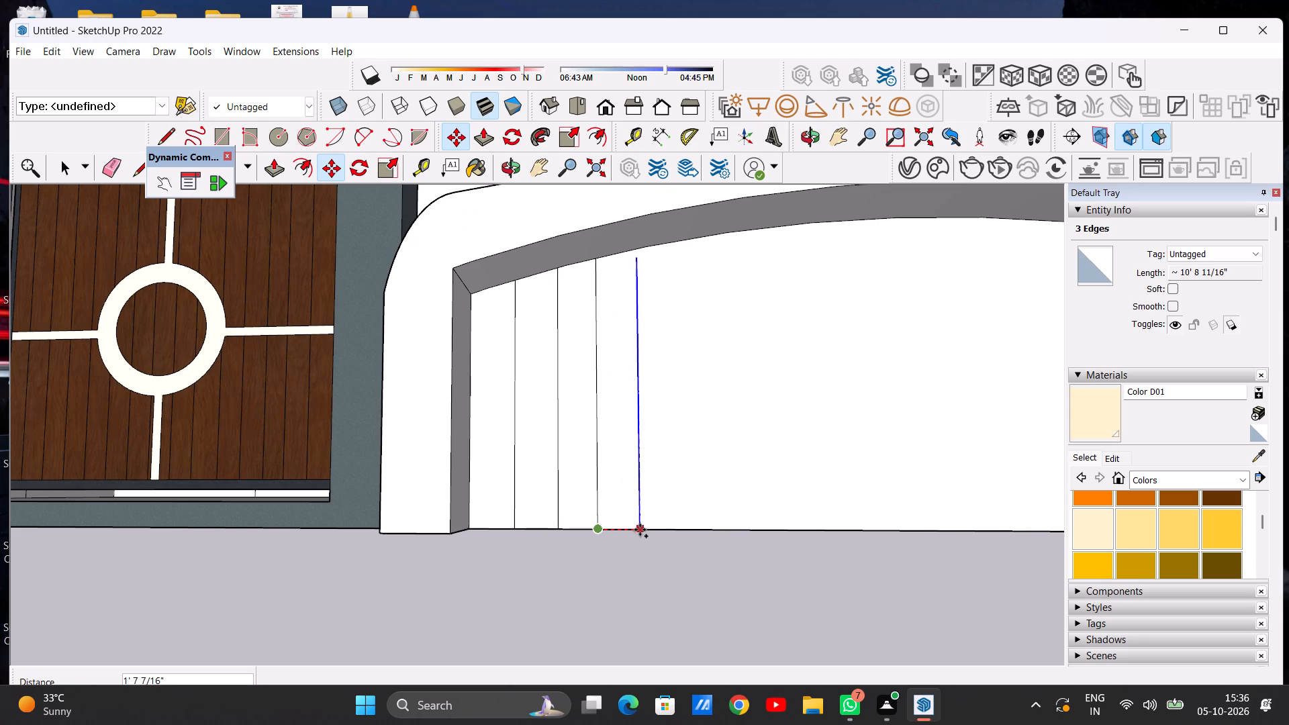
{"action": "left_click", "coordinate": [635, 527]}
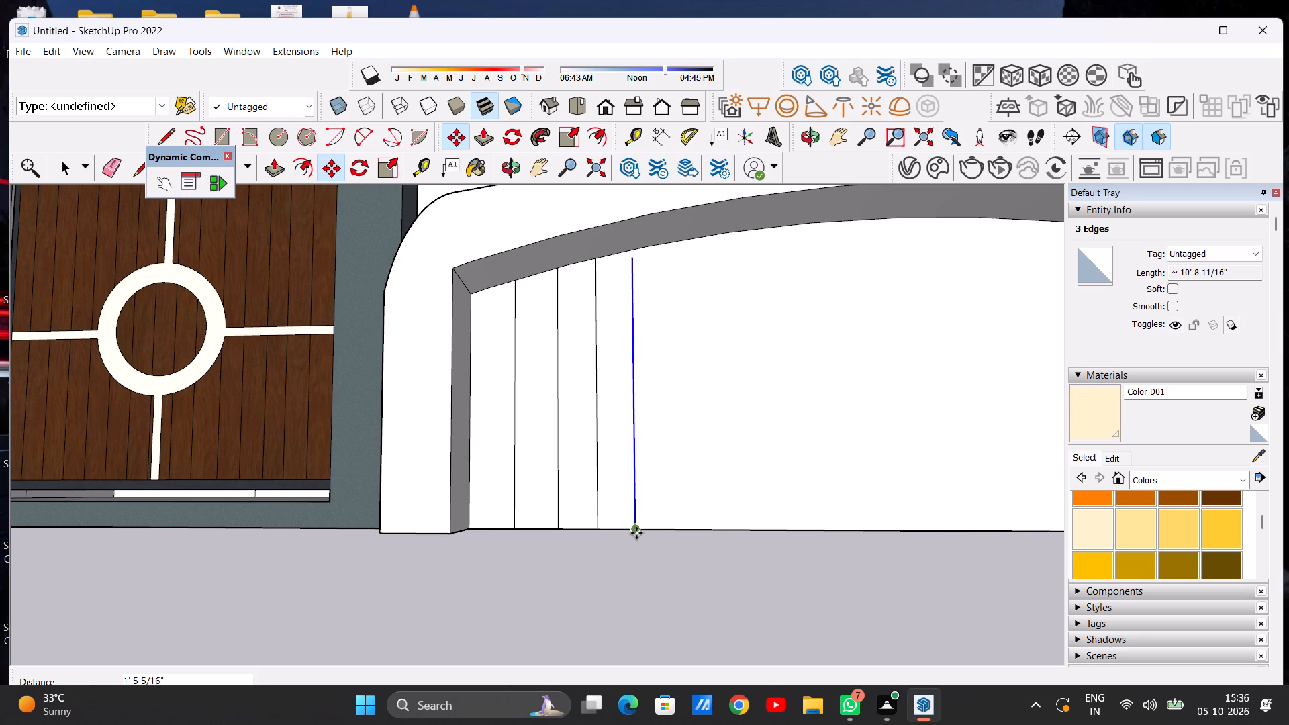
Add six more successive copies of the vertical line along the recessed panel's base, spaced about 1' 4" to 1' 5 1/2" apart.
{"action": "left_click", "coordinate": [636, 532]}
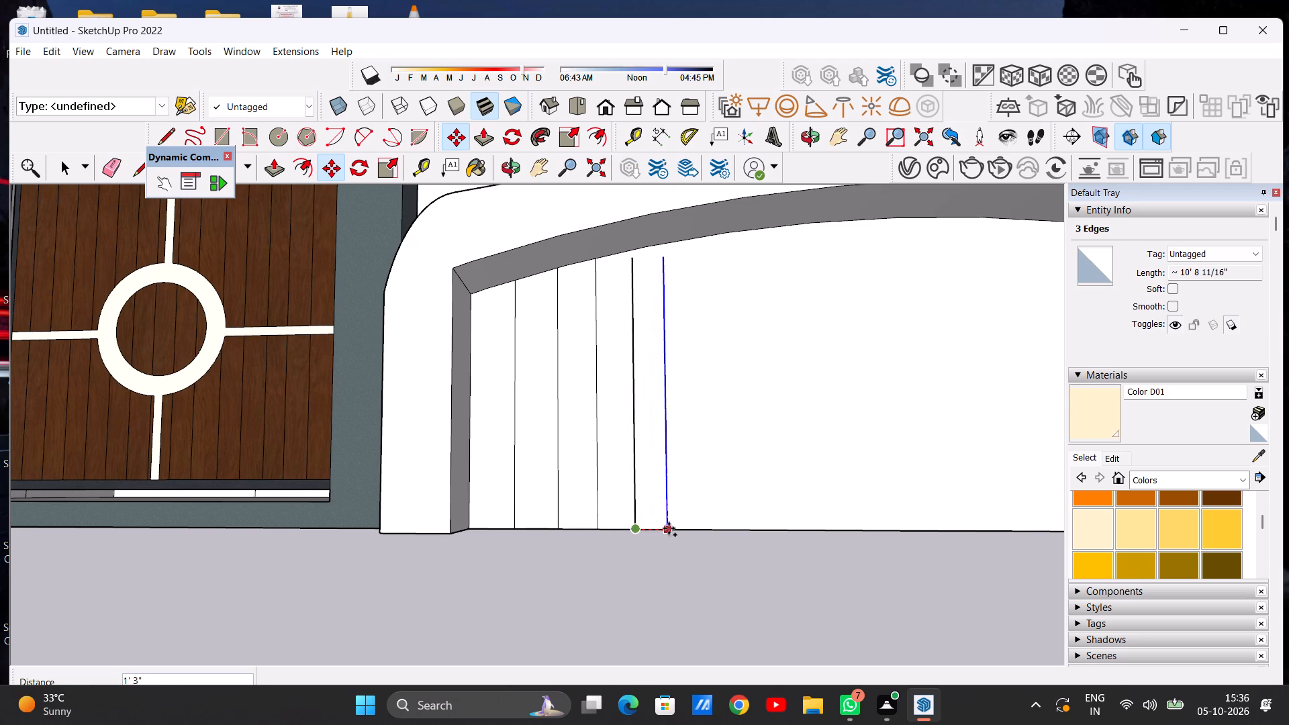
{"action": "left_click", "coordinate": [673, 528]}
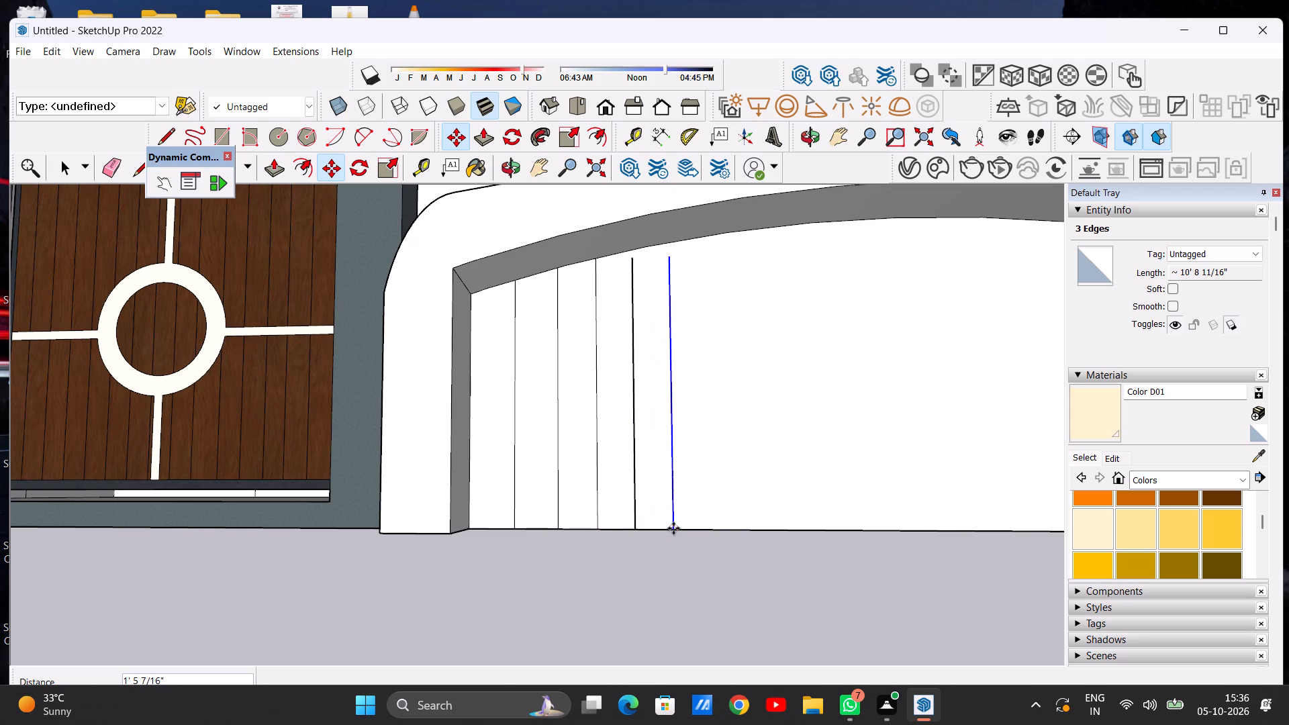
{"action": "left_click", "coordinate": [675, 531]}
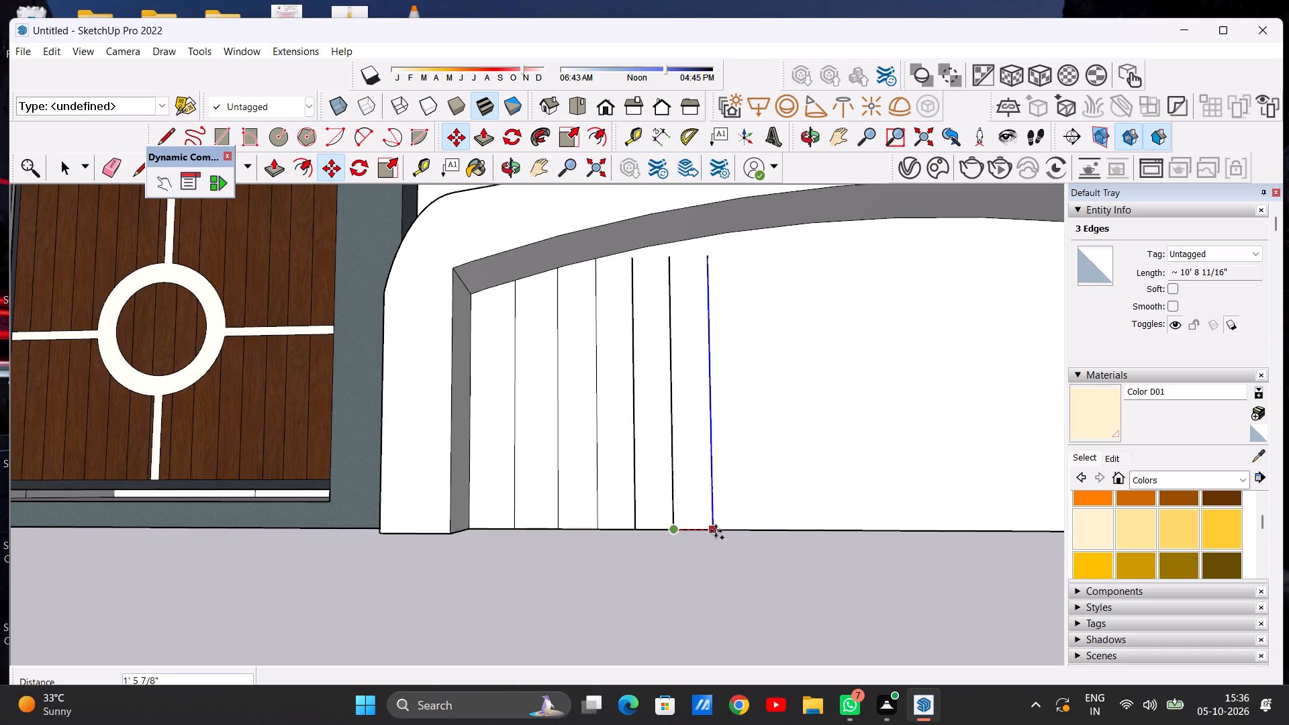
{"action": "left_click", "coordinate": [711, 527]}
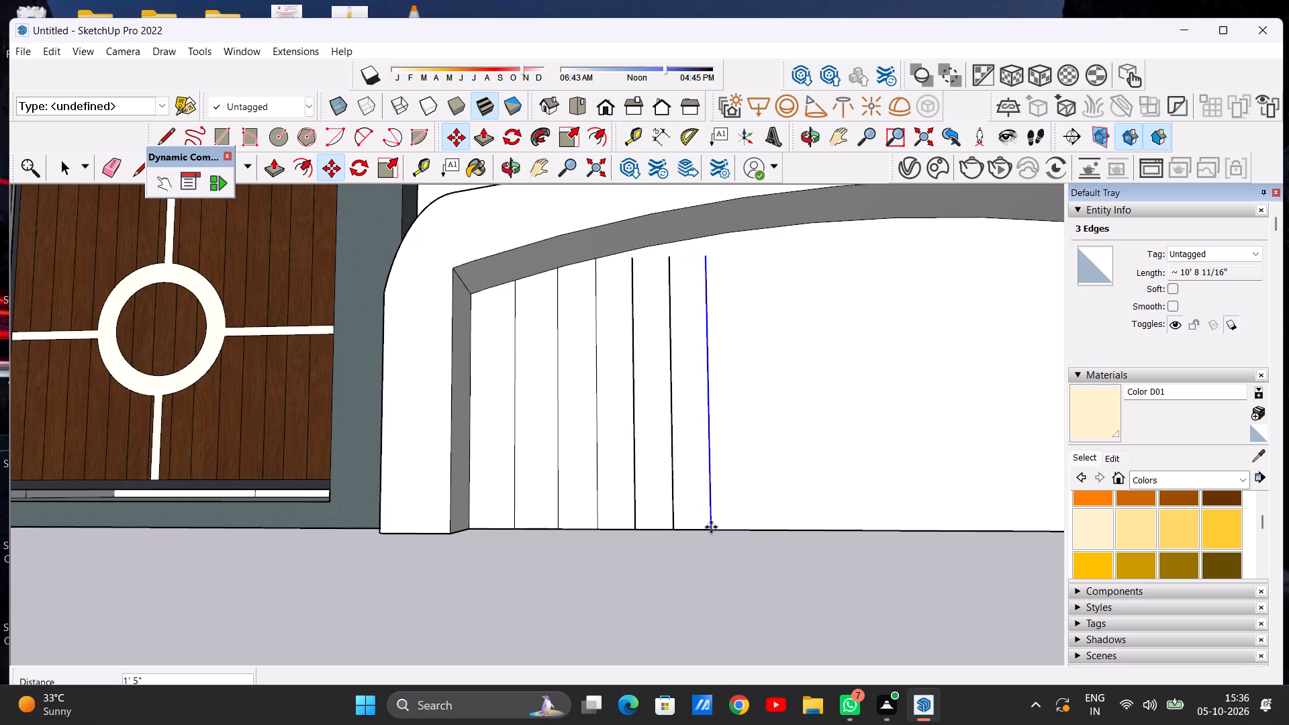
{"action": "left_click", "coordinate": [713, 527]}
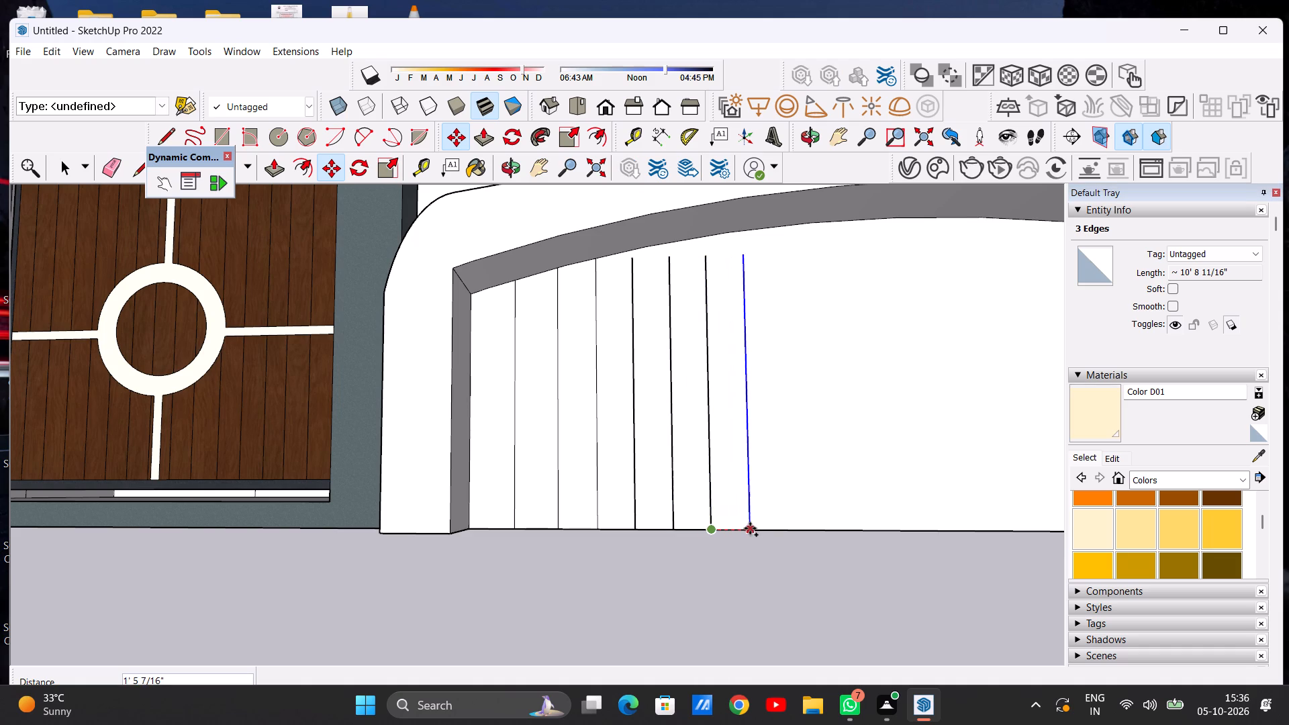
{"action": "left_click", "coordinate": [748, 528]}
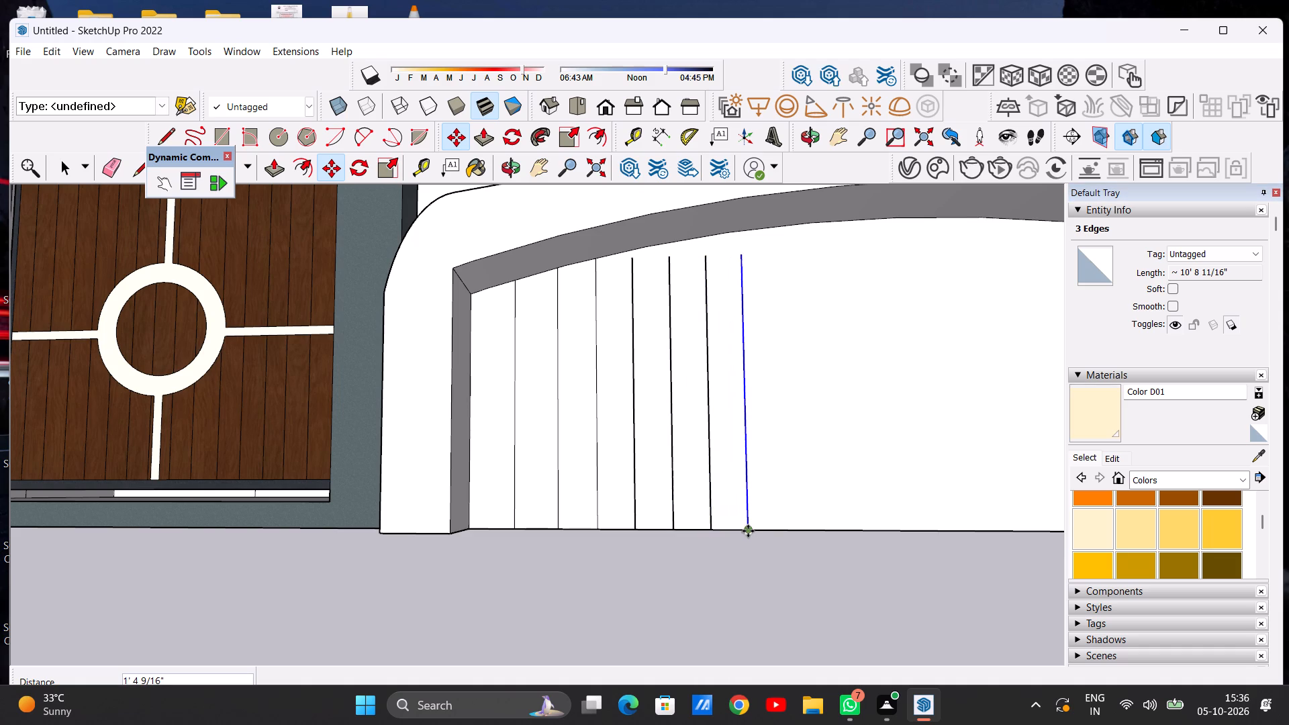
{"action": "left_click", "coordinate": [748, 531]}
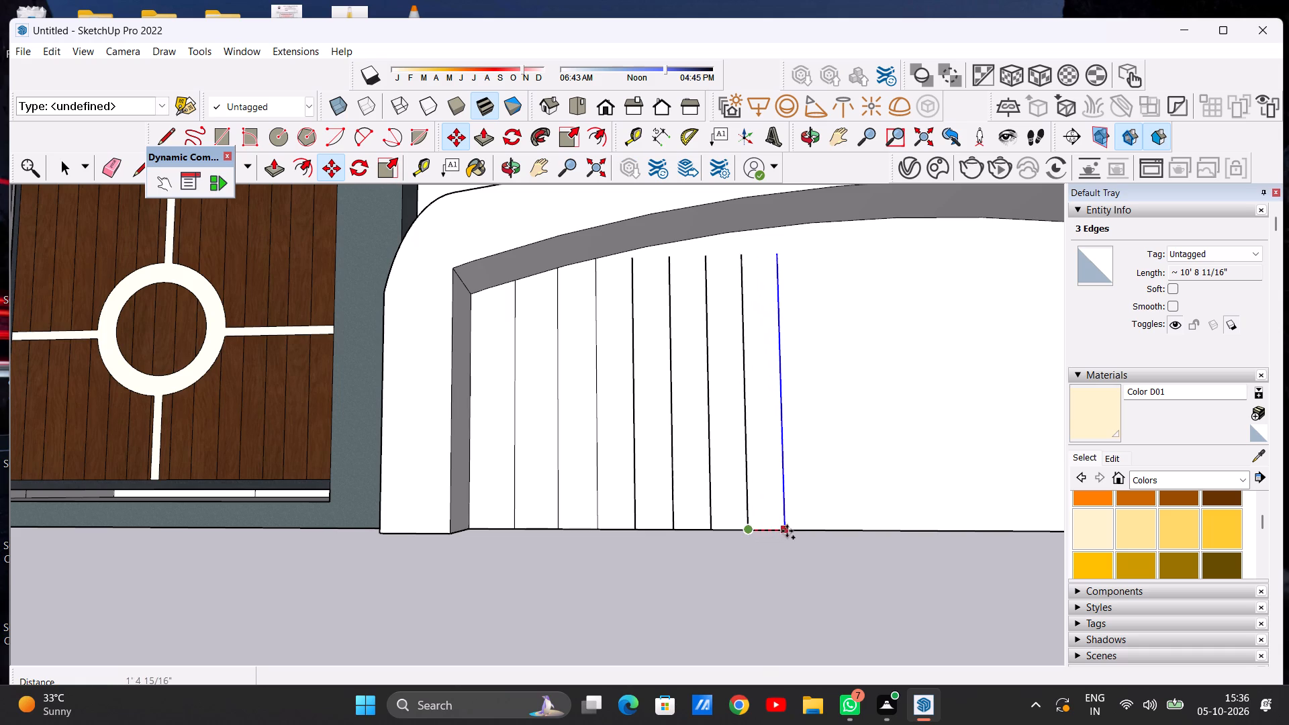
{"action": "left_click", "coordinate": [785, 531]}
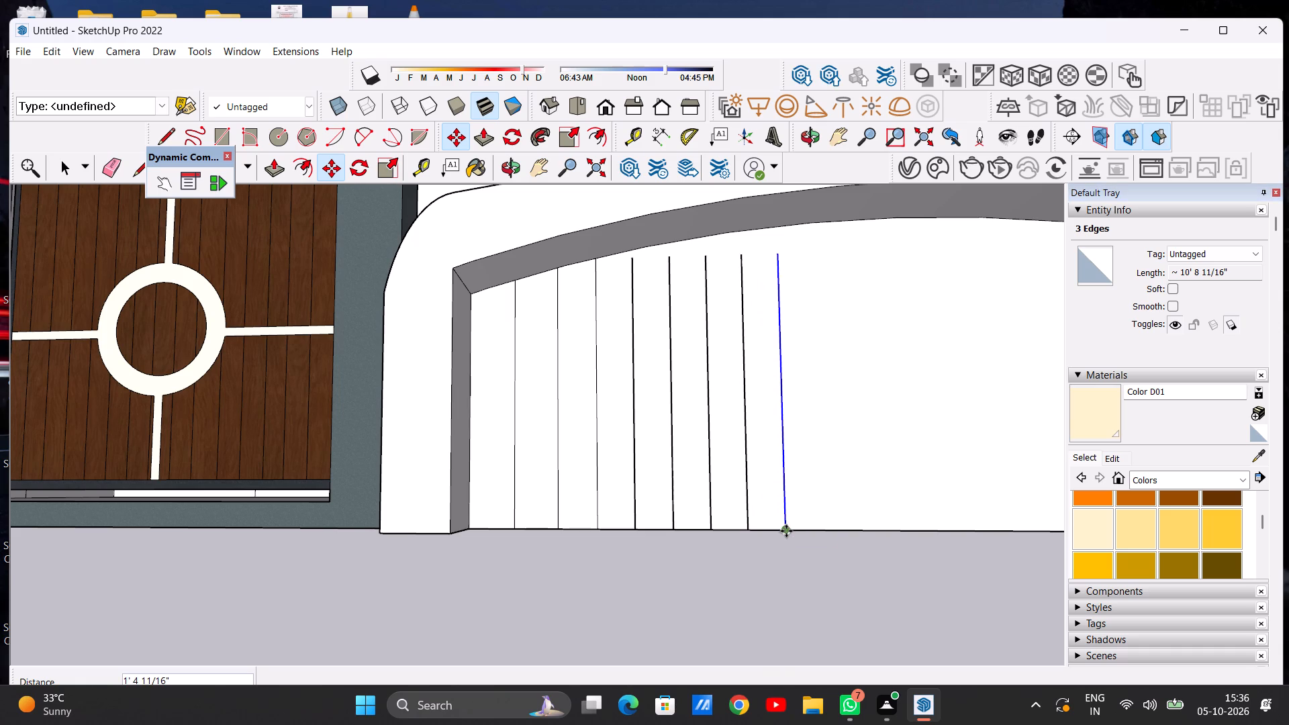
{"action": "left_click", "coordinate": [786, 531]}
{"action": "left_click", "coordinate": [824, 530]}
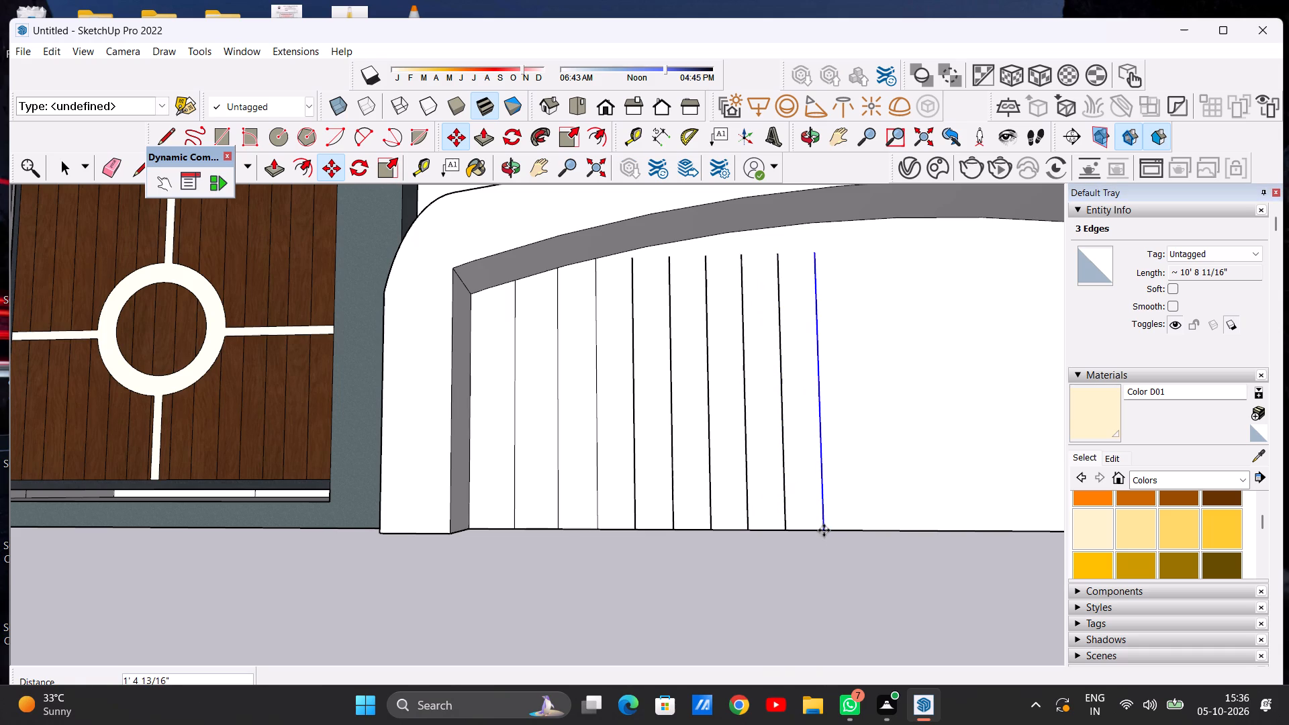
{"action": "left_click", "coordinate": [823, 530]}
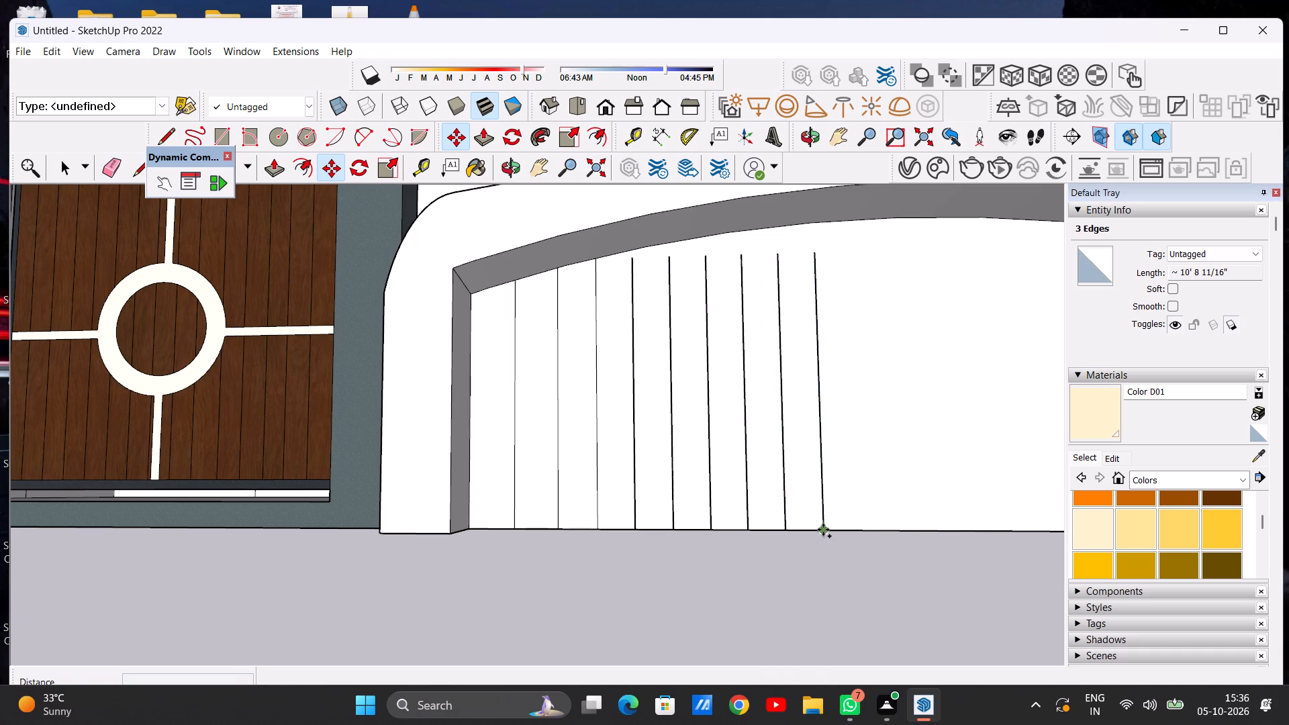
{"action": "left_click", "coordinate": [860, 531]}
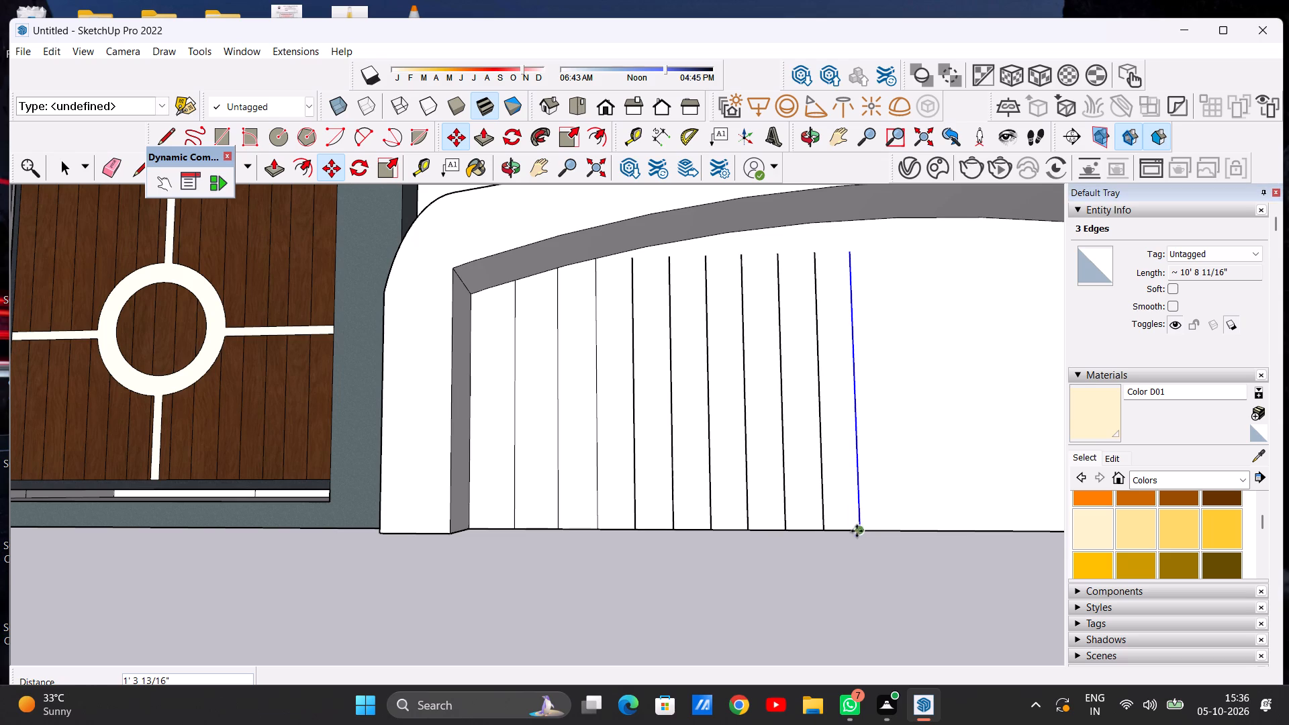
Add five more successive copies of the vertical line across the panel's middle, spaced about 1' 2 1/2" to 1' 6 1/2" apart.
{"action": "scroll", "coordinate": [849, 530], "scroll_direction": "down", "scroll_amount": 5}
{"action": "scroll", "coordinate": [767, 517], "scroll_direction": "down", "scroll_amount": 2}
{"action": "scroll", "coordinate": [965, 517], "scroll_direction": "up", "scroll_amount": 5}
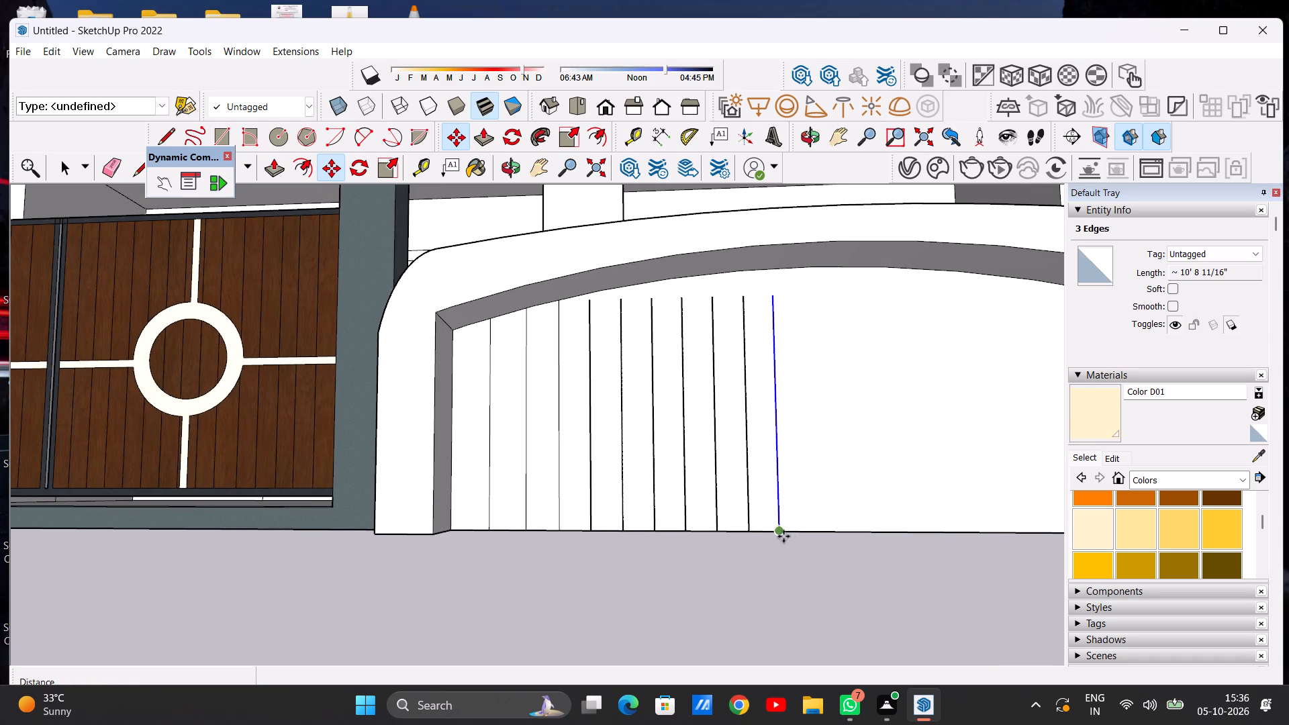
{"action": "left_click", "coordinate": [781, 530]}
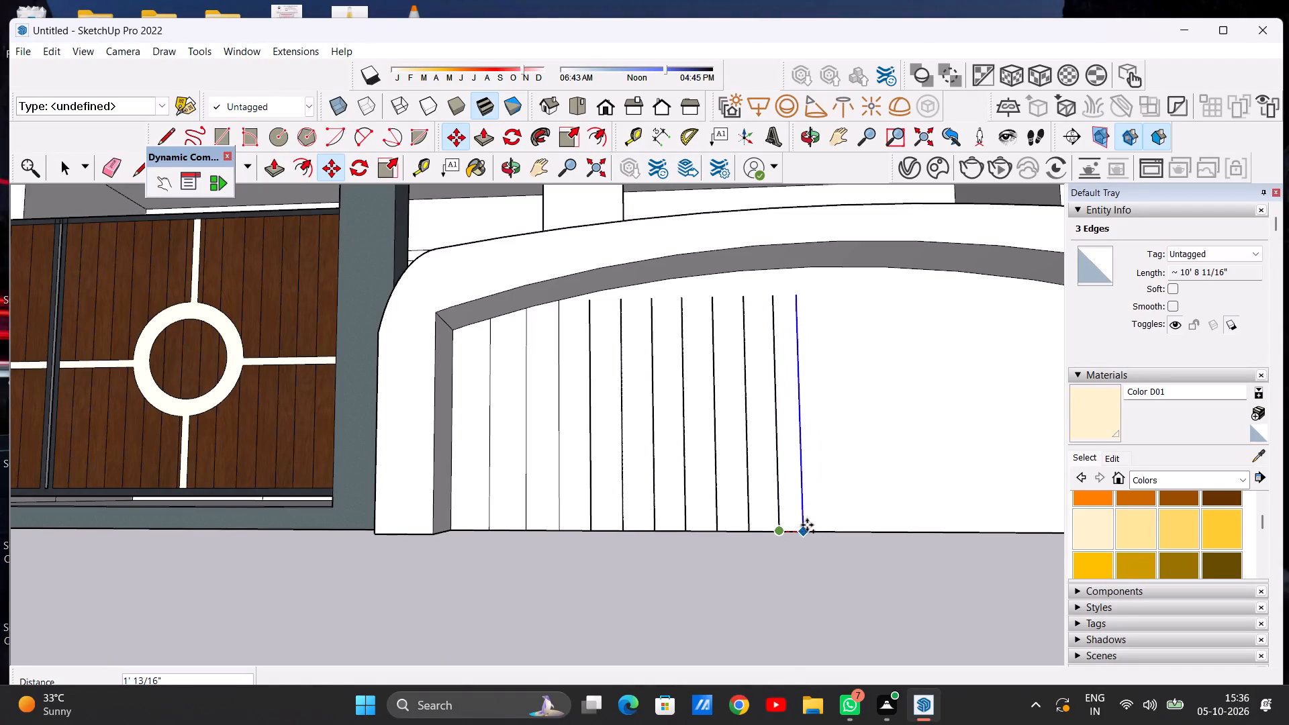
{"action": "left_click", "coordinate": [814, 526]}
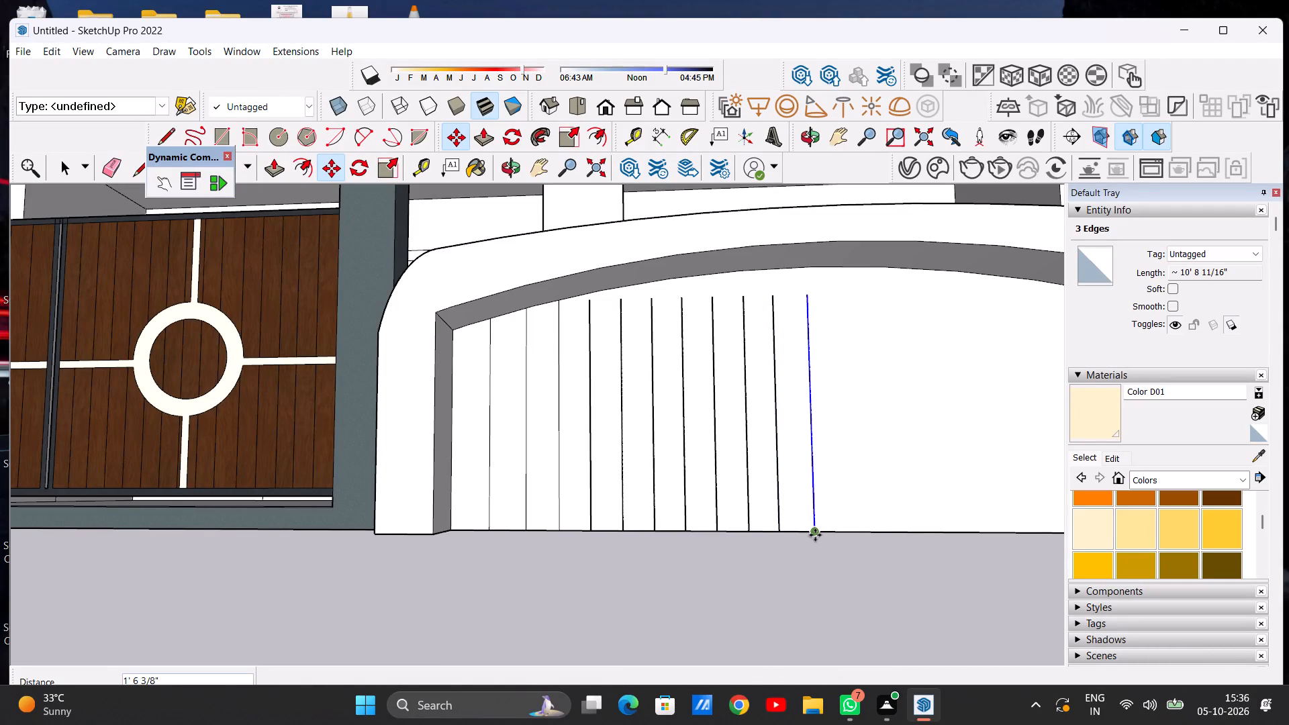
{"action": "left_click", "coordinate": [815, 535]}
{"action": "left_click", "coordinate": [851, 533]}
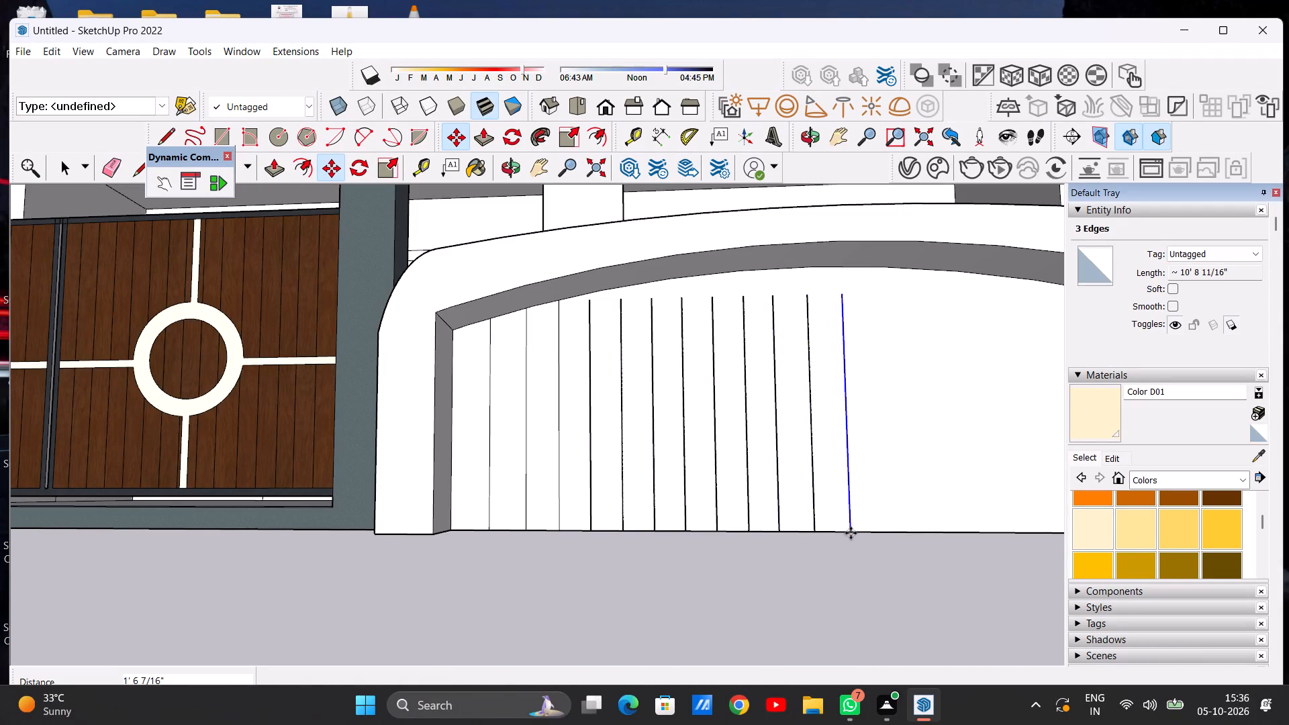
{"action": "left_click", "coordinate": [850, 534]}
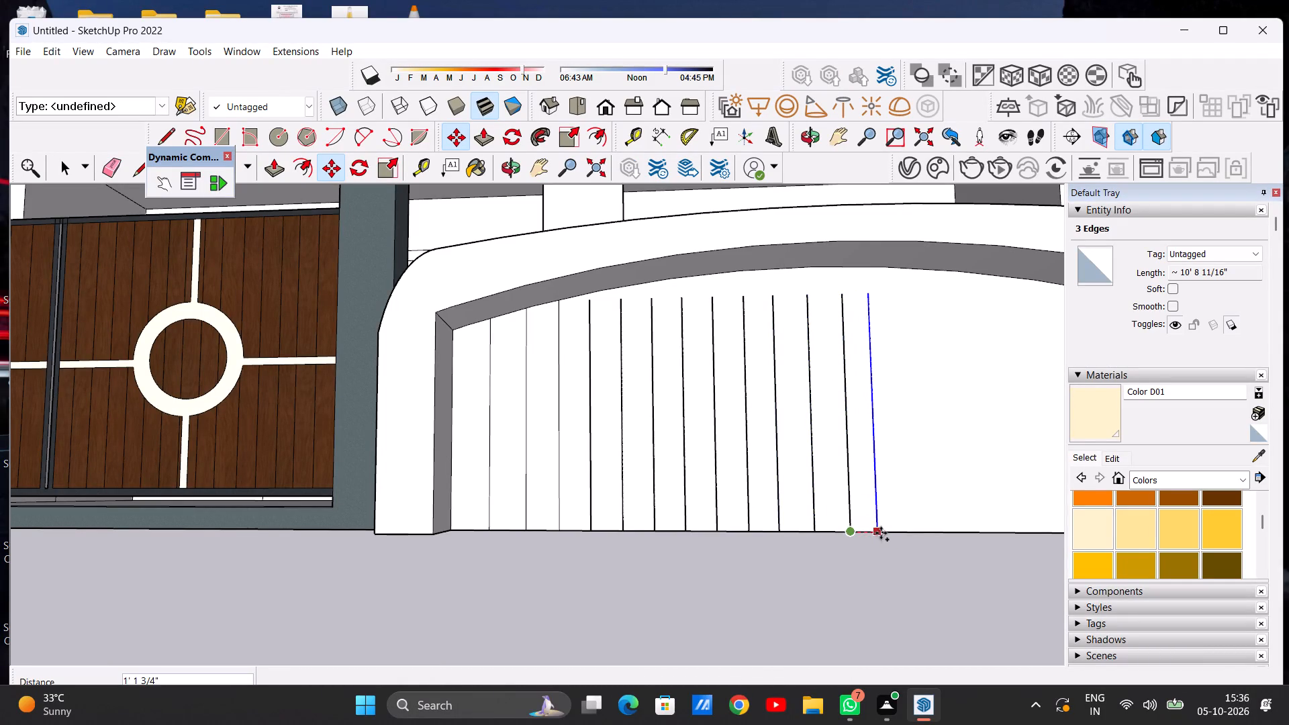
{"action": "left_click", "coordinate": [881, 533]}
{"action": "left_click", "coordinate": [881, 533]}
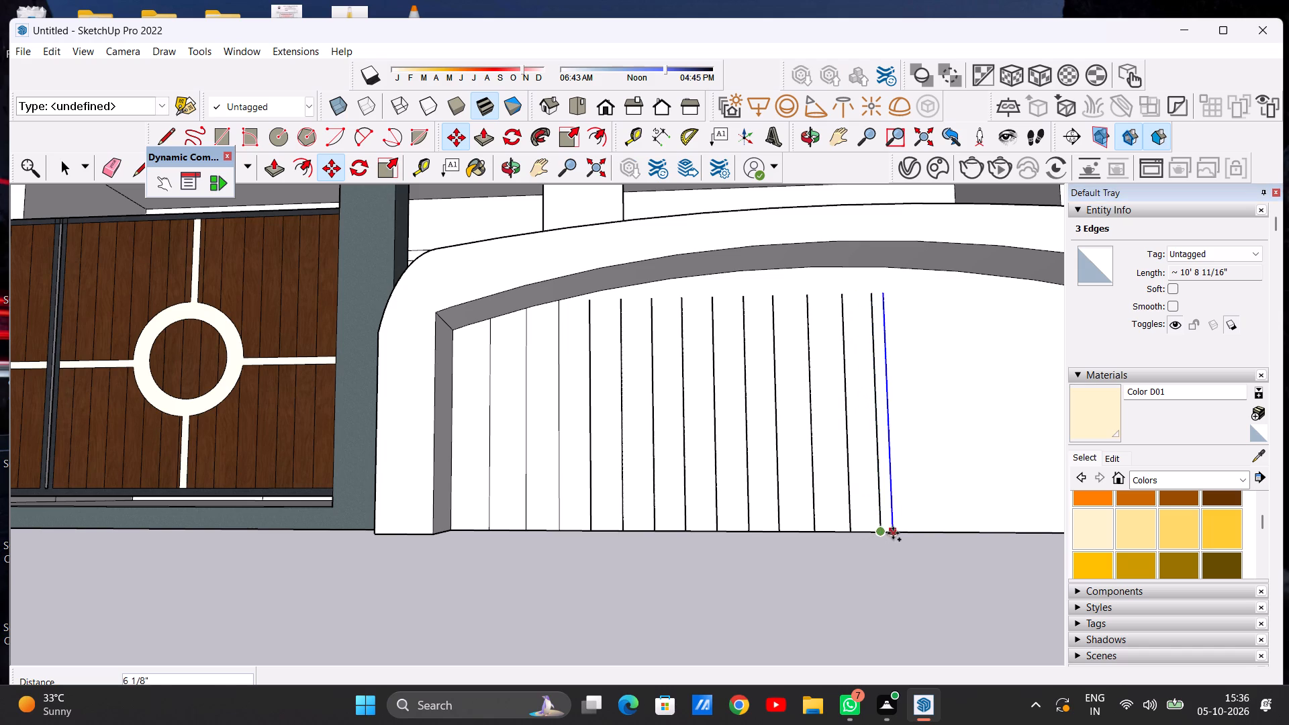
{"action": "left_click", "coordinate": [915, 530]}
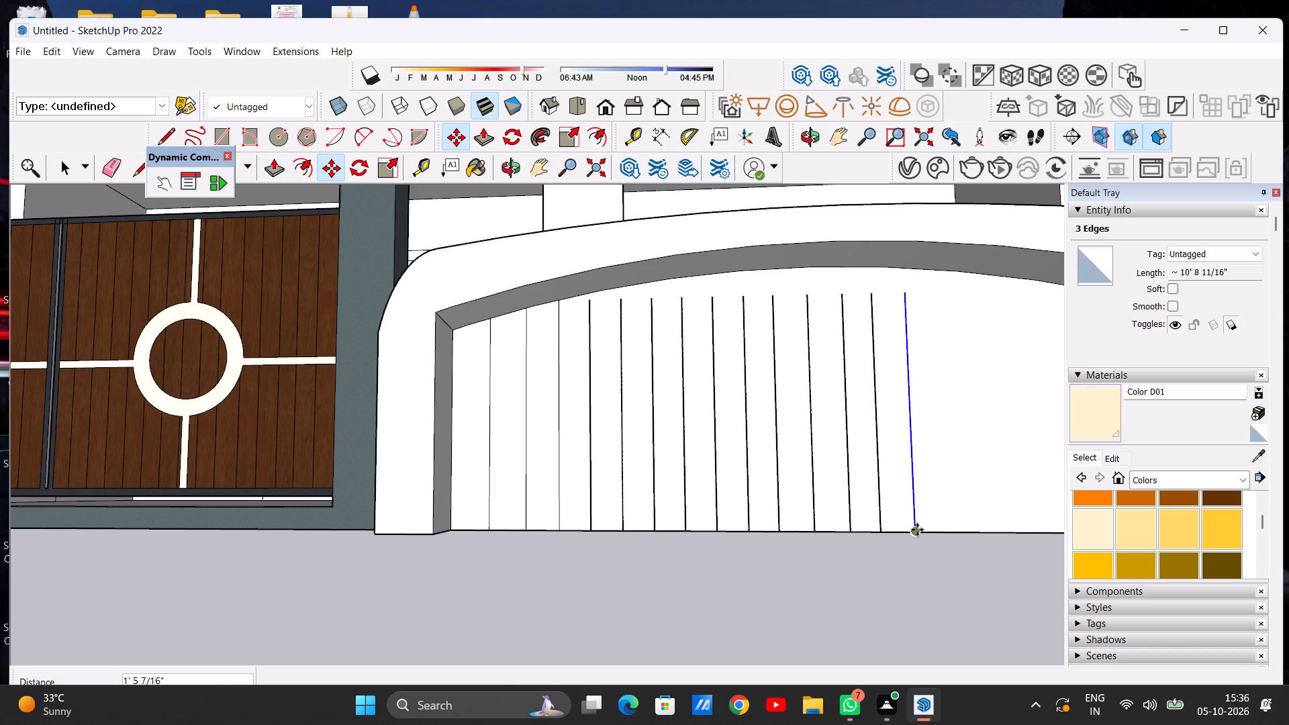
{"action": "left_click", "coordinate": [917, 530]}
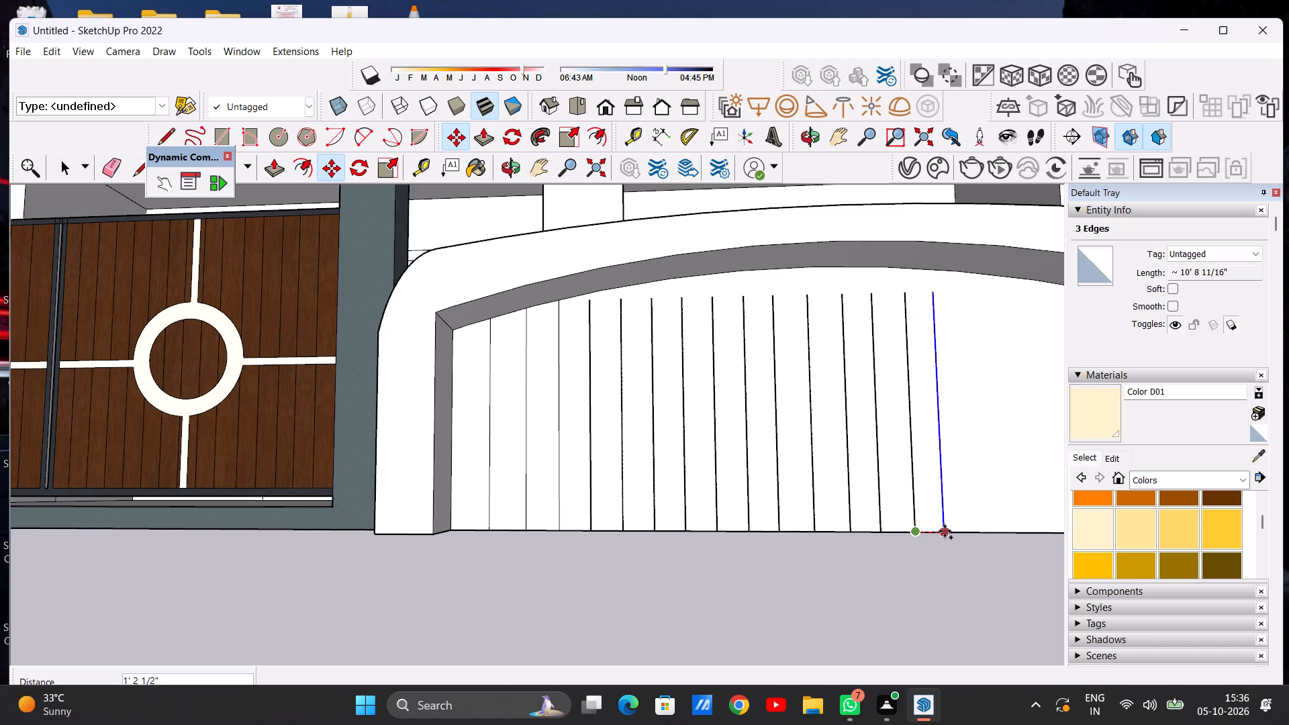
{"action": "left_click", "coordinate": [945, 531]}
Continue the vertical lines past the panel's middle with four successive copies spaced about 1' 8", 1' 6", 1' 6" and 1' 5".
{"action": "scroll", "coordinate": [800, 530], "scroll_direction": "down", "scroll_amount": 10}
{"action": "scroll", "coordinate": [930, 533], "scroll_direction": "up", "scroll_amount": 6}
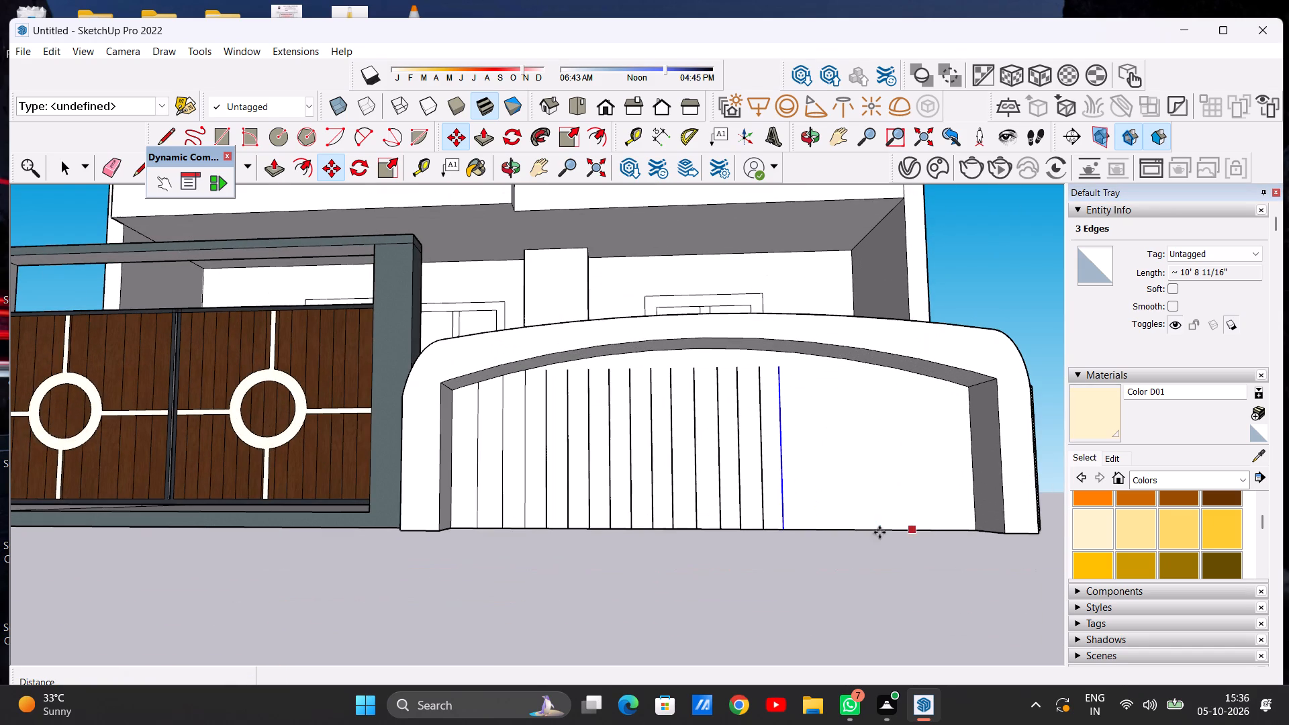
{"action": "left_click", "coordinate": [786, 530]}
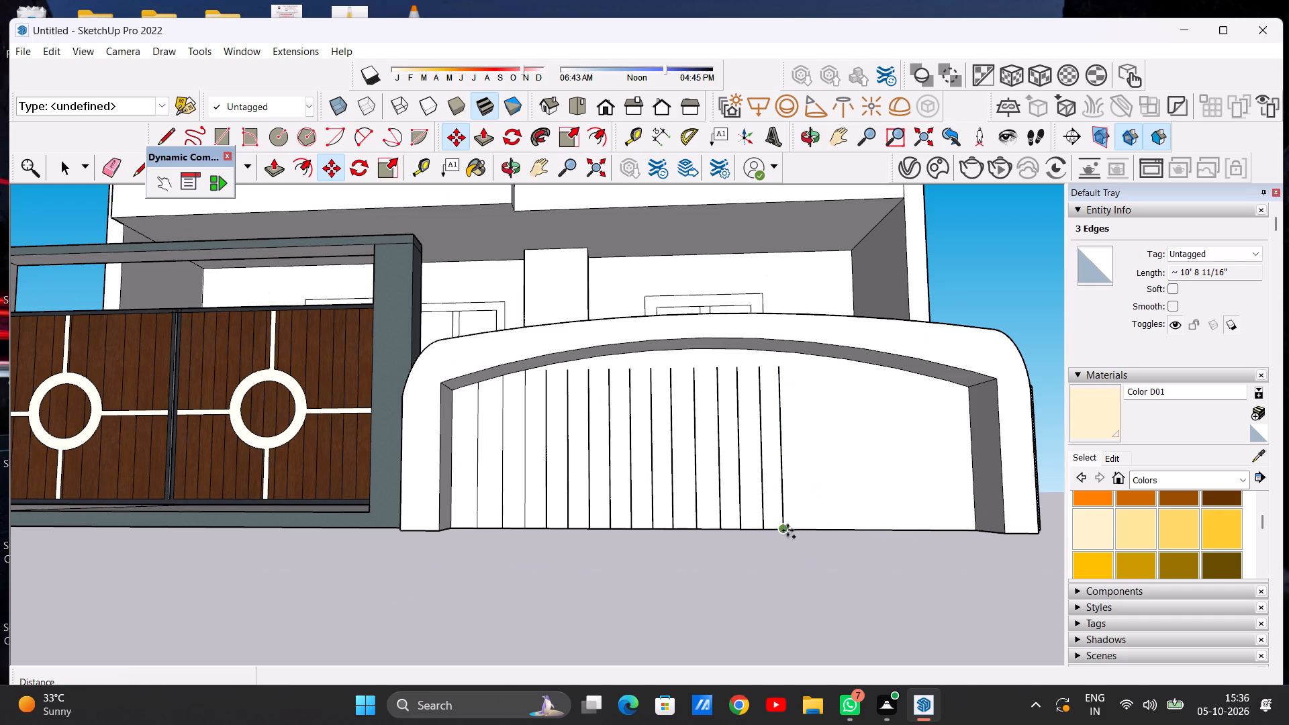
{"action": "left_click", "coordinate": [810, 530]}
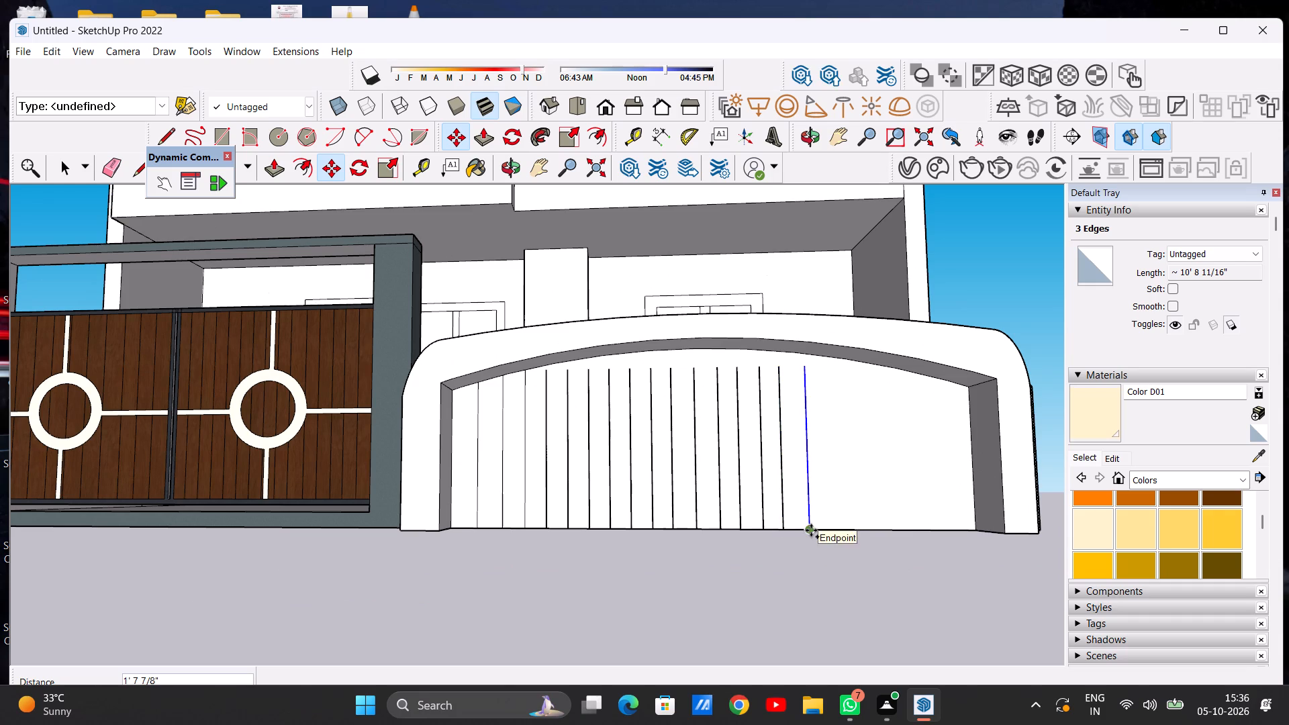
{"action": "left_click", "coordinate": [811, 530]}
{"action": "left_click", "coordinate": [834, 530]}
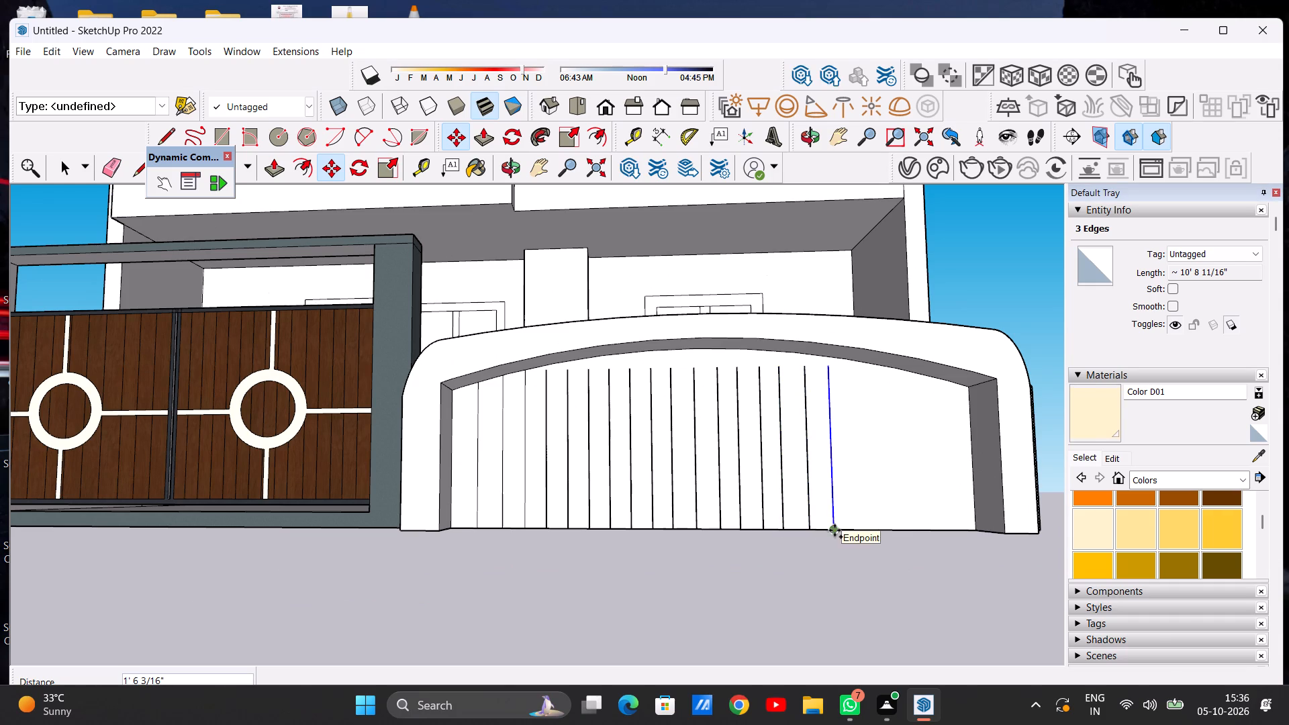
{"action": "left_click", "coordinate": [834, 530]}
{"action": "left_click", "coordinate": [858, 532]}
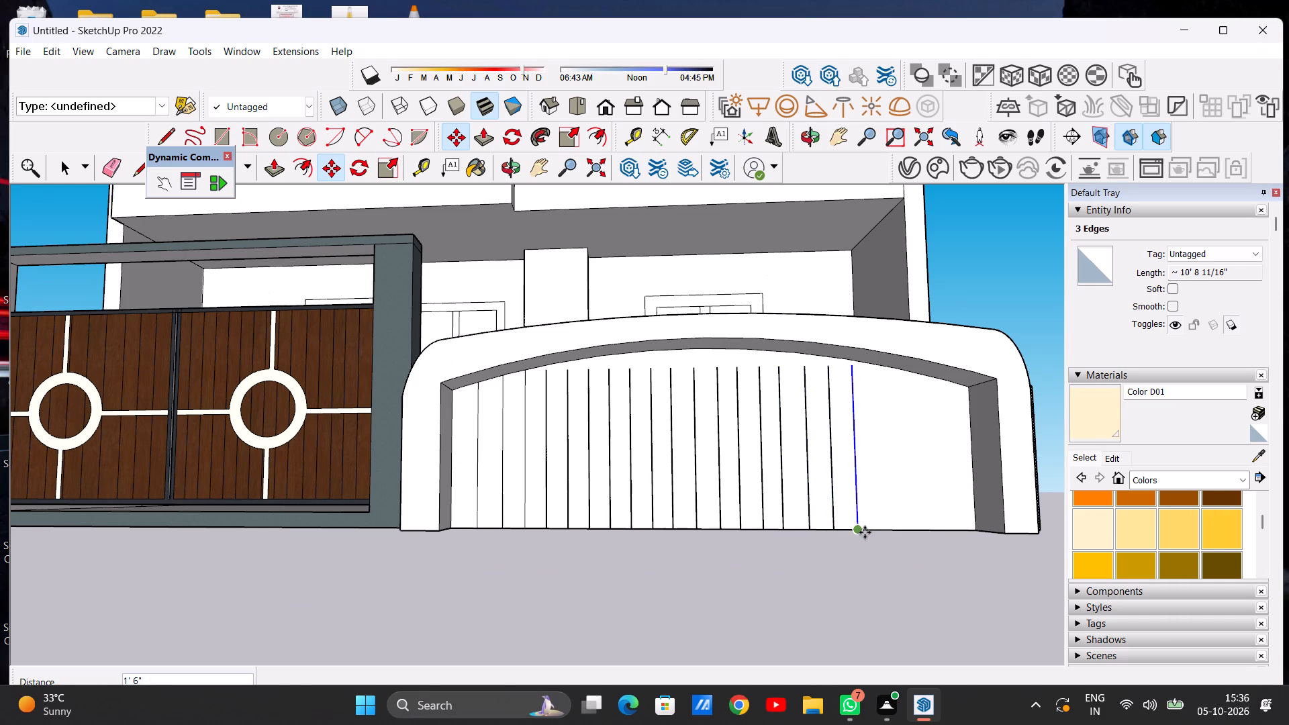
{"action": "left_click", "coordinate": [864, 532]}
{"action": "left_click", "coordinate": [881, 532]}
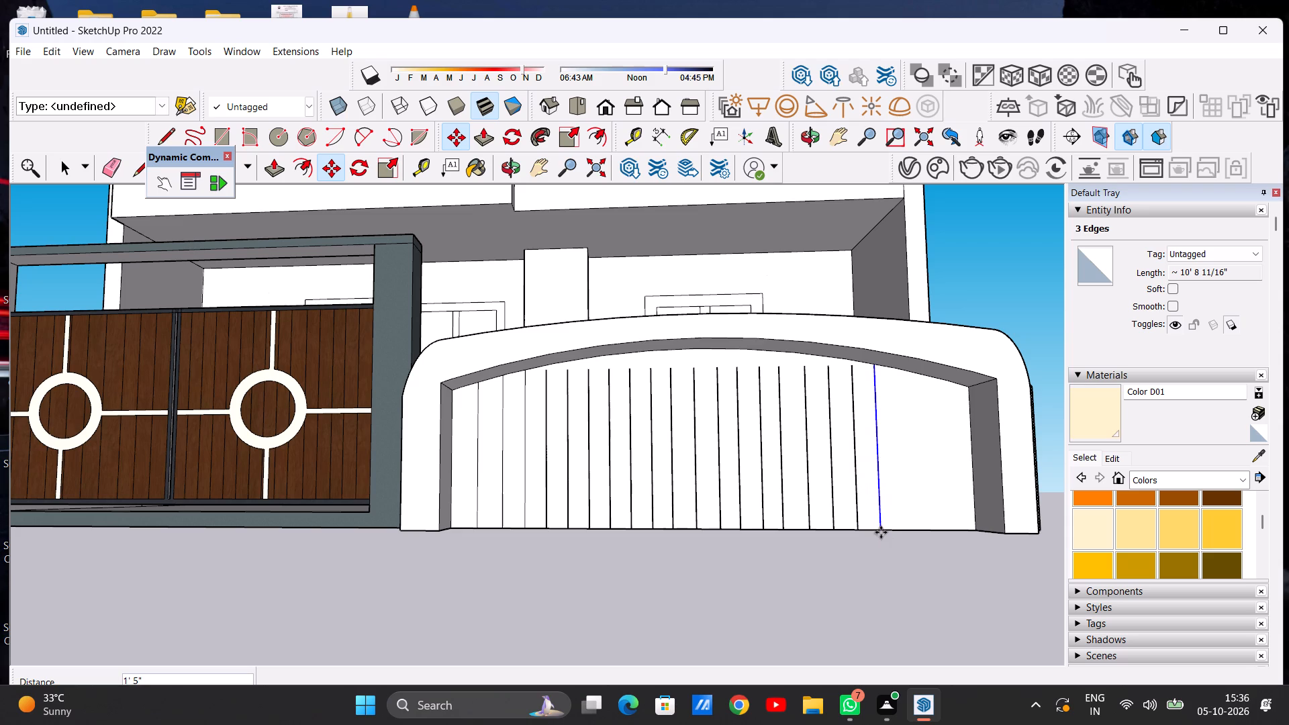
Copy the vertical line three more times toward the panel's far end, spaced about 1' 4", 1' 7 3/8" and 1' 5 1/4".
{"action": "left_click", "coordinate": [881, 532]}
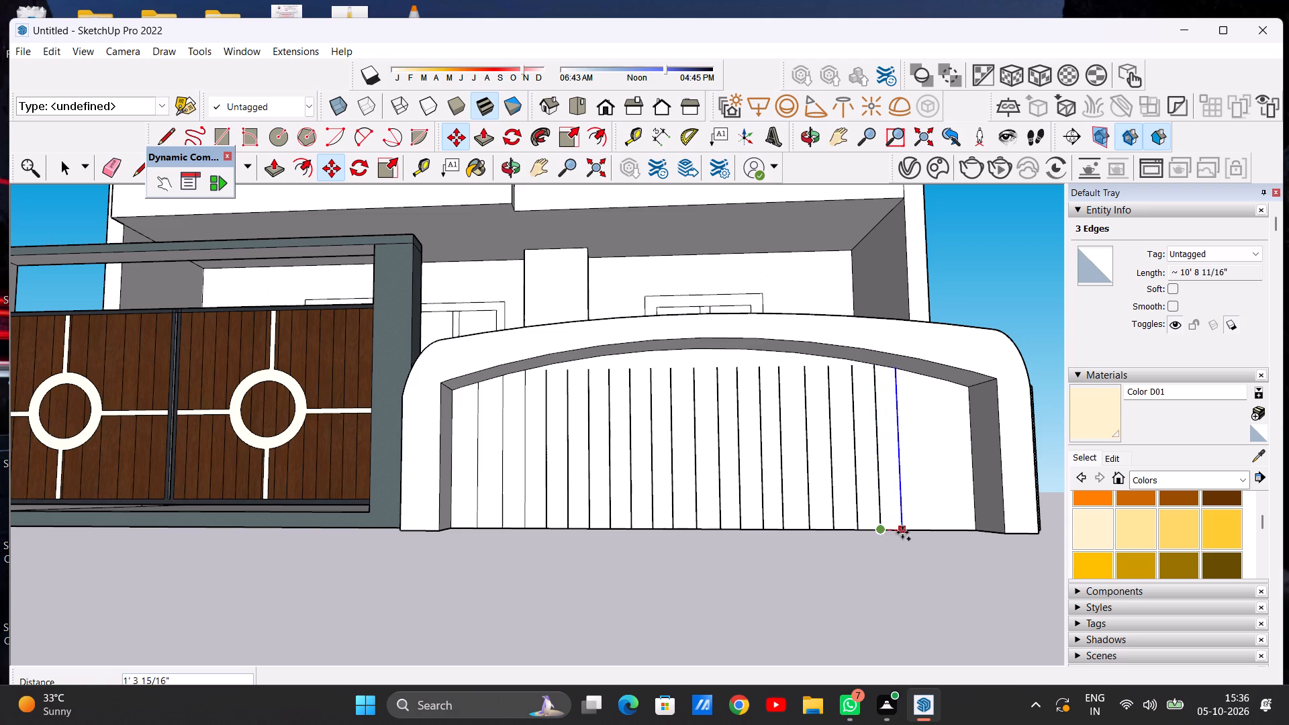
{"action": "left_click", "coordinate": [902, 532]}
{"action": "left_click", "coordinate": [904, 530]}
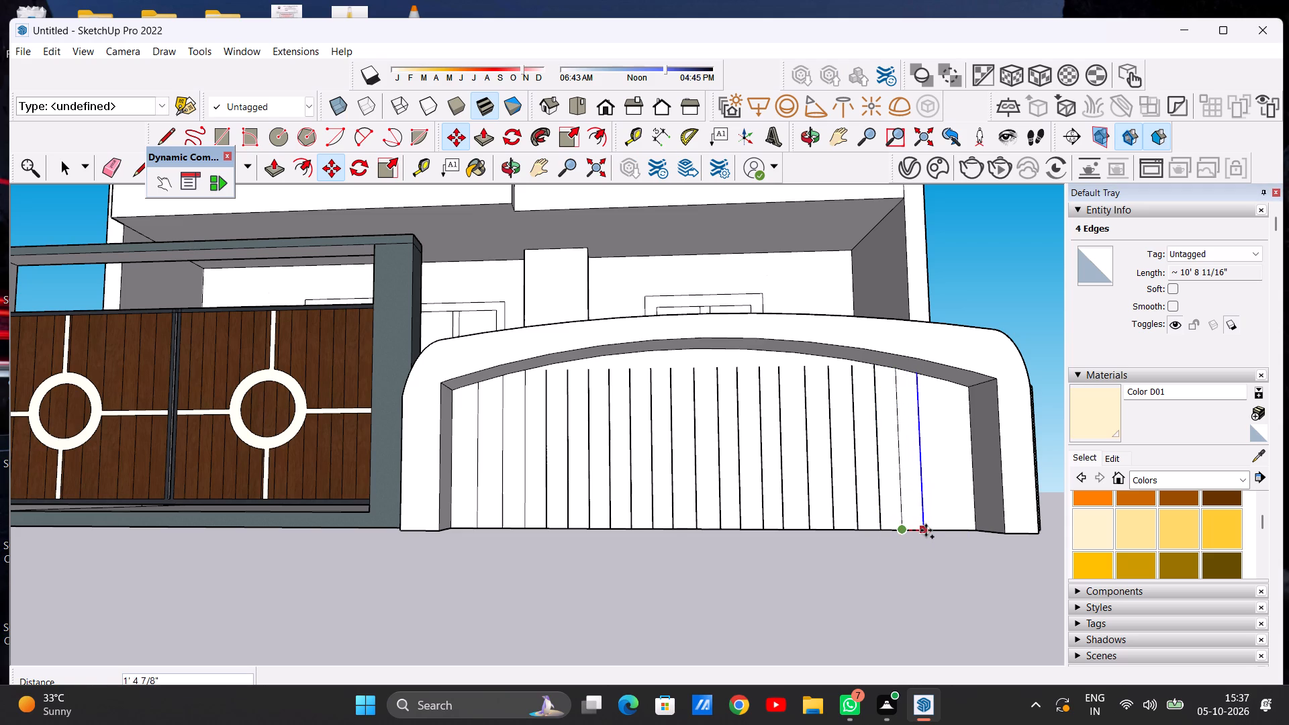
{"action": "left_click", "coordinate": [928, 530]}
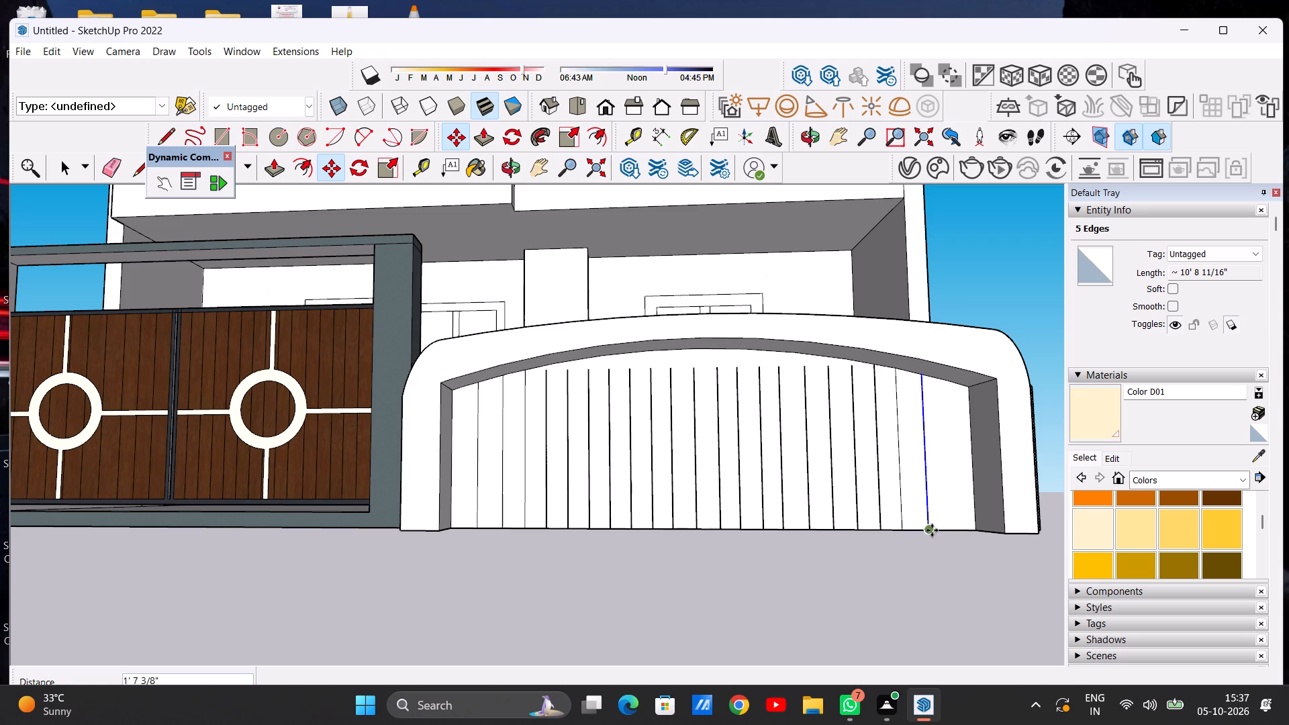
{"action": "left_click", "coordinate": [932, 530]}
{"action": "left_click", "coordinate": [945, 530]}
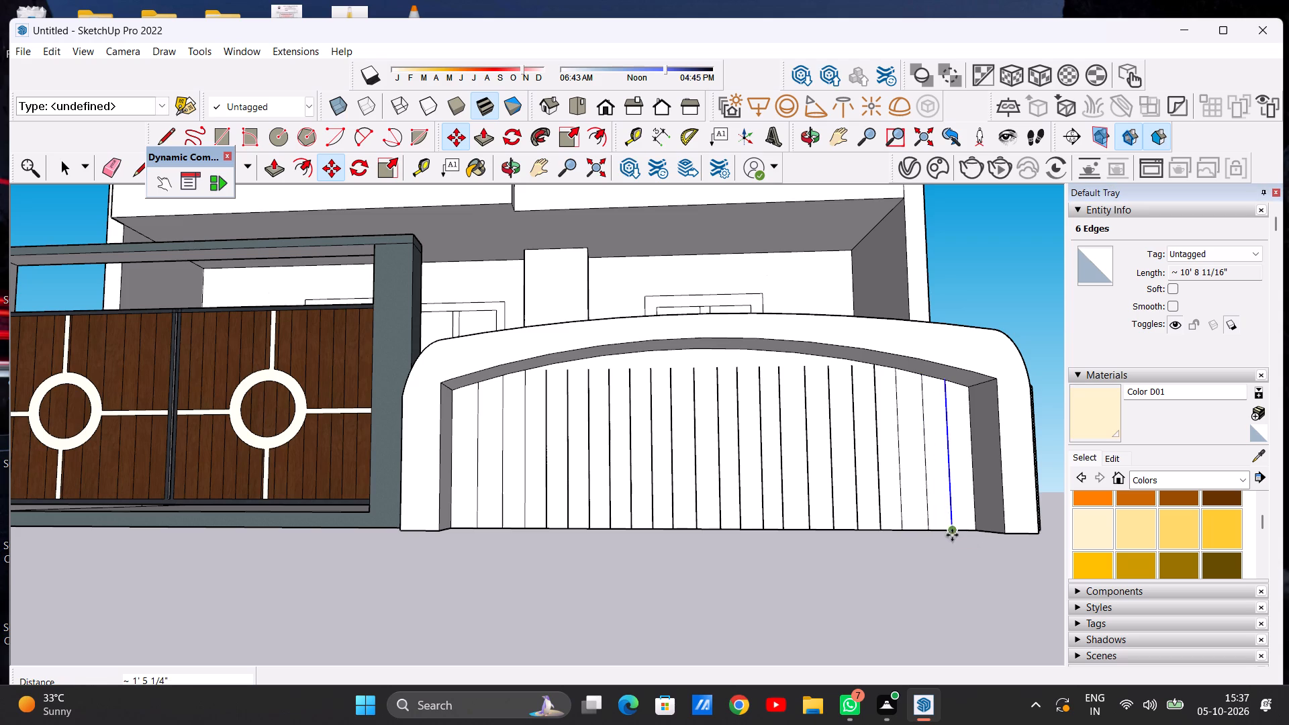
Extend two short vertical lines near the panel's far end up to the arch's underside, adding segments of about 4" and 6 15/16".
{"action": "key", "text": "space"}
{"action": "scroll", "coordinate": [785, 538], "scroll_direction": "down", "scroll_amount": 7}
{"action": "left_click", "coordinate": [983, 506]}
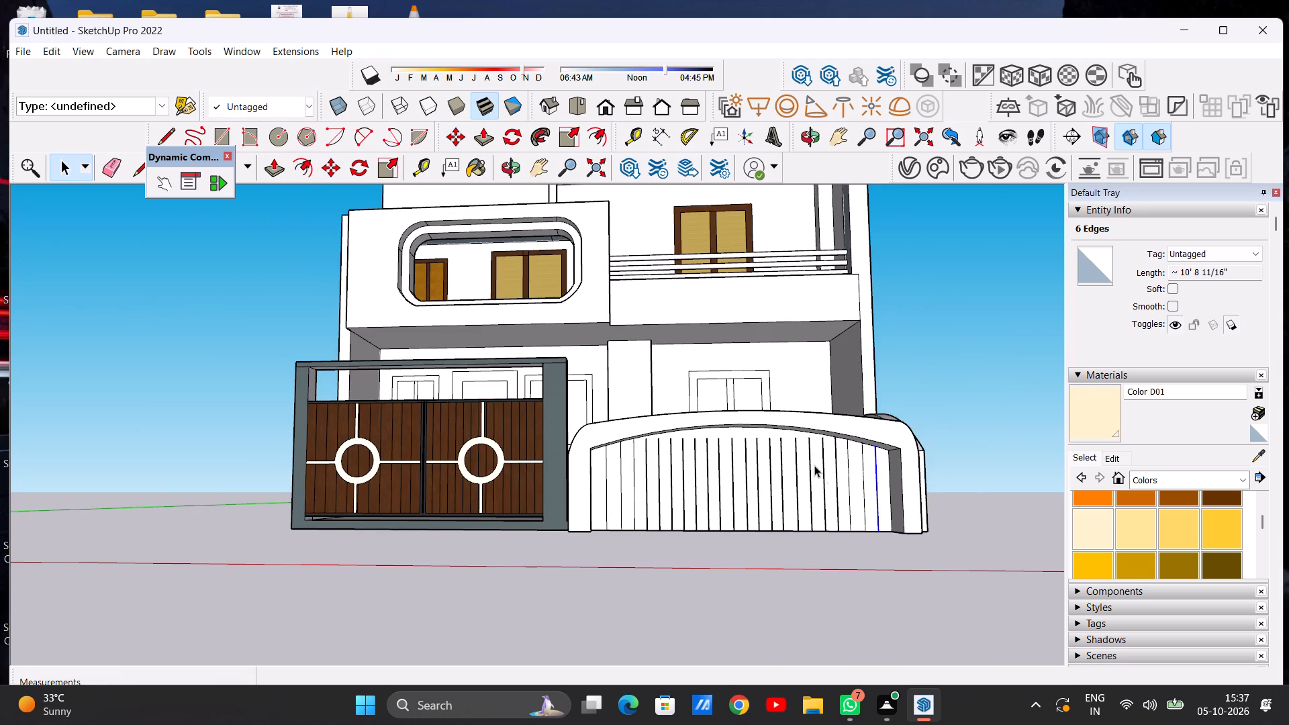
{"action": "scroll", "coordinate": [814, 452], "scroll_direction": "up", "scroll_amount": 18}
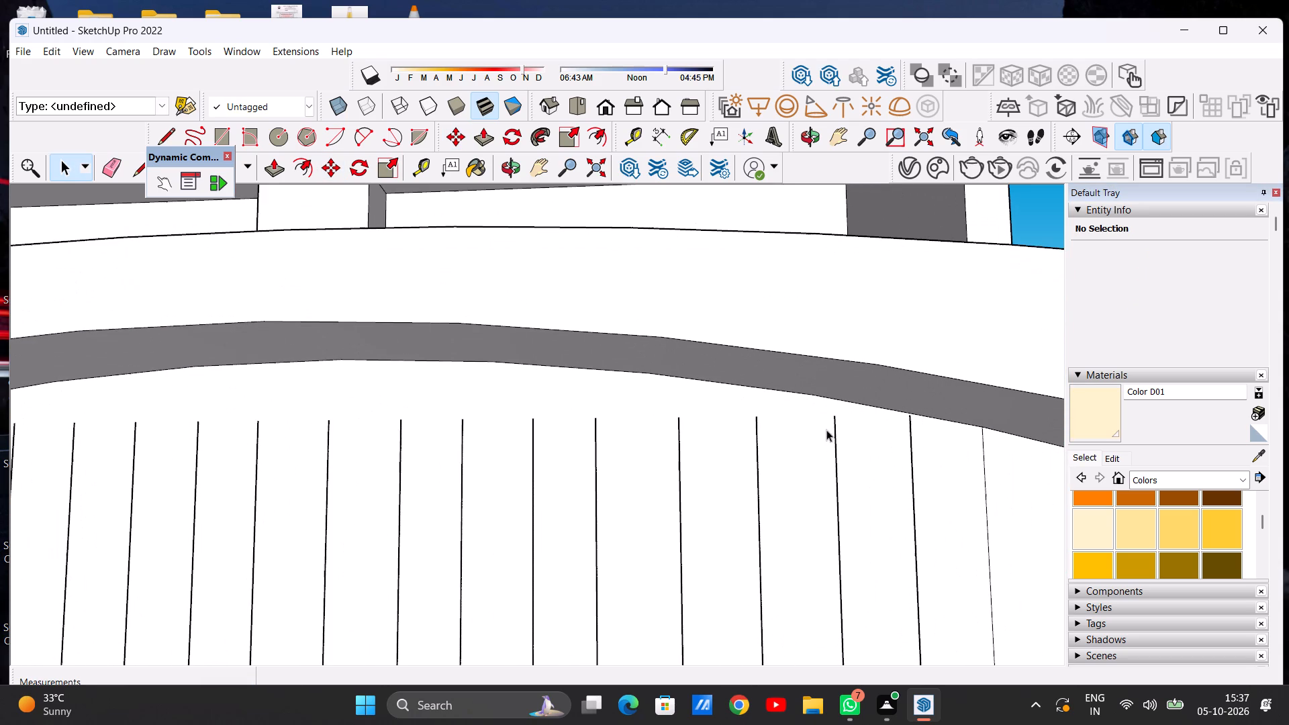
{"action": "key", "text": "l"}
{"action": "scroll", "coordinate": [835, 420], "scroll_direction": "up", "scroll_amount": 5}
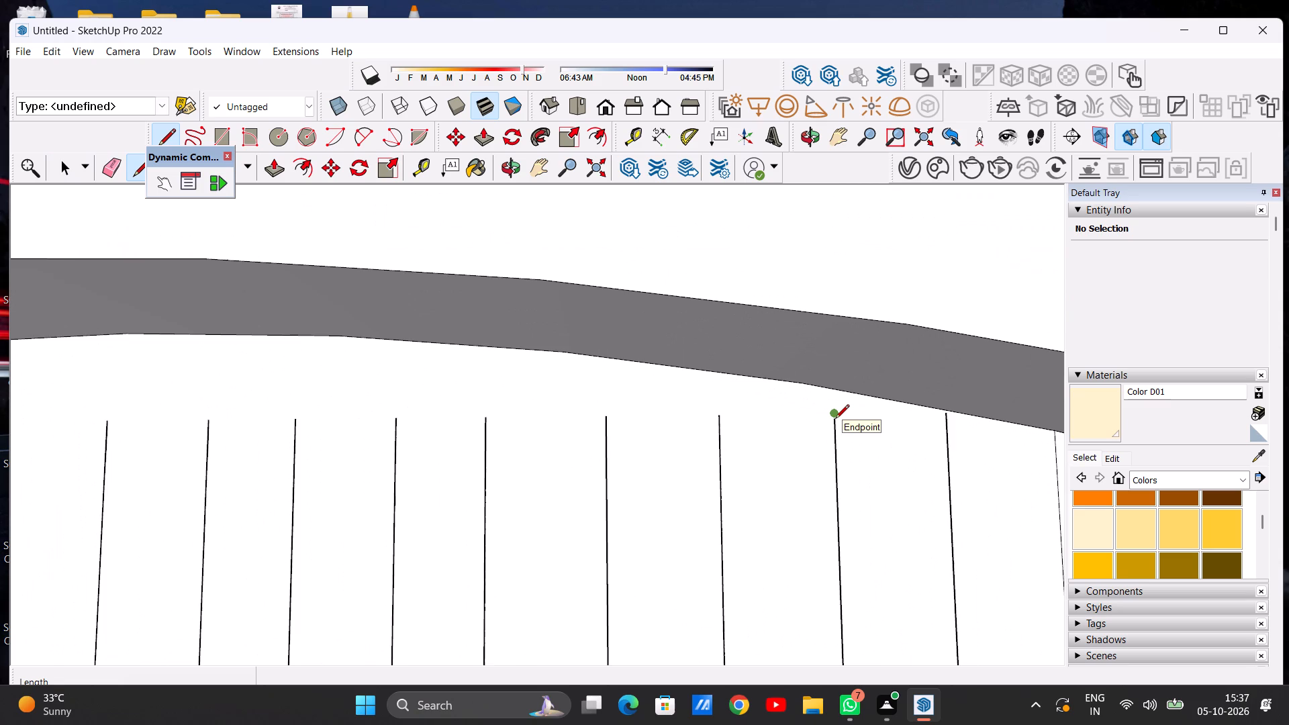
{"action": "left_click", "coordinate": [835, 419]}
{"action": "left_click", "coordinate": [837, 385]}
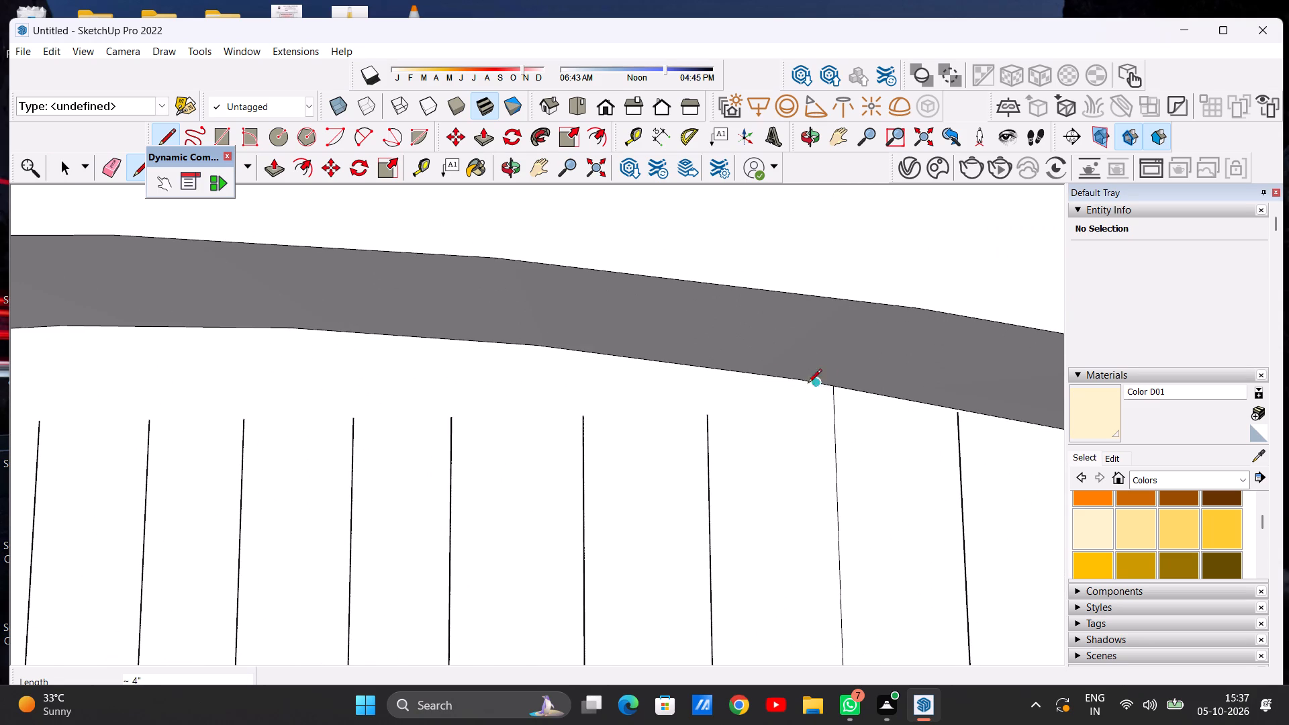
{"action": "left_click", "coordinate": [708, 412]}
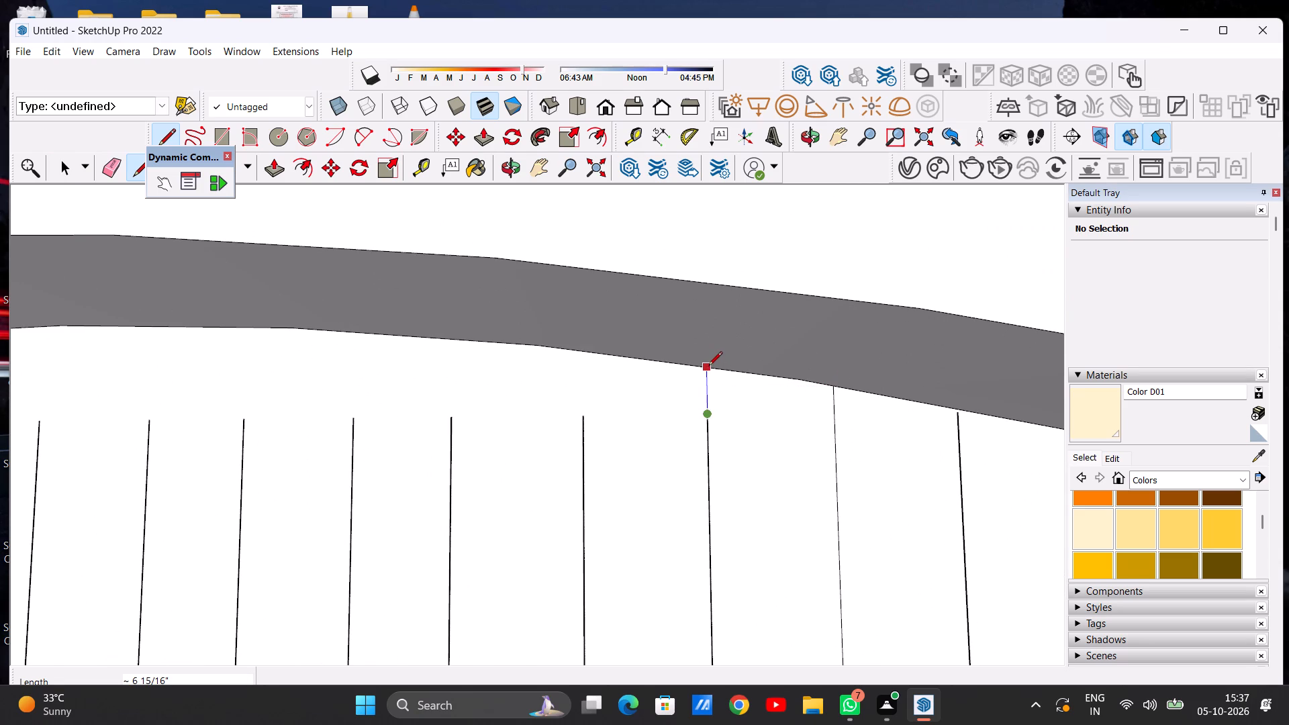
{"action": "left_click", "coordinate": [708, 367]}
Extend the next three vertical lines toward the panel's middle up to the arch's underside, the first two by about 9 11/16" and 11 7/8".
{"action": "scroll", "coordinate": [759, 414], "scroll_direction": "down", "scroll_amount": 10}
{"action": "scroll", "coordinate": [706, 414], "scroll_direction": "up", "scroll_amount": 12}
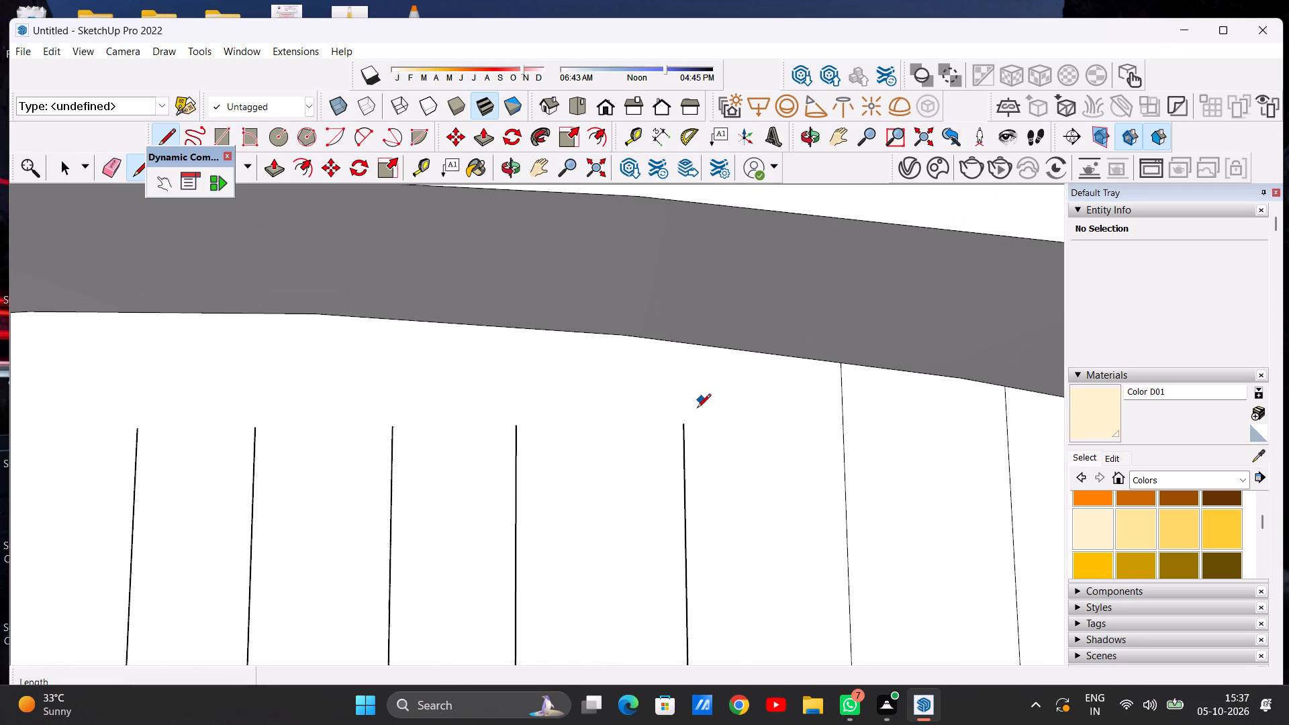
{"action": "left_click", "coordinate": [688, 422]}
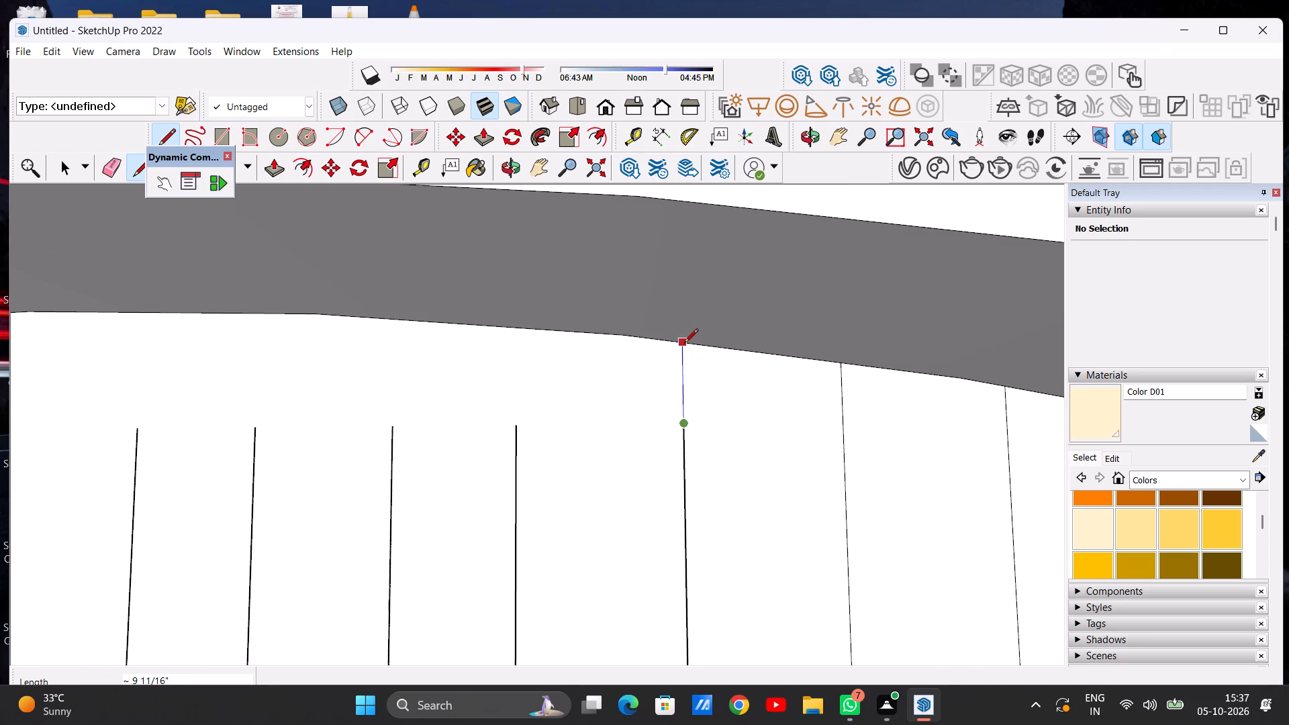
{"action": "left_click", "coordinate": [684, 344]}
{"action": "scroll", "coordinate": [745, 426], "scroll_direction": "down", "scroll_amount": 11}
{"action": "scroll", "coordinate": [668, 426], "scroll_direction": "up", "scroll_amount": 10}
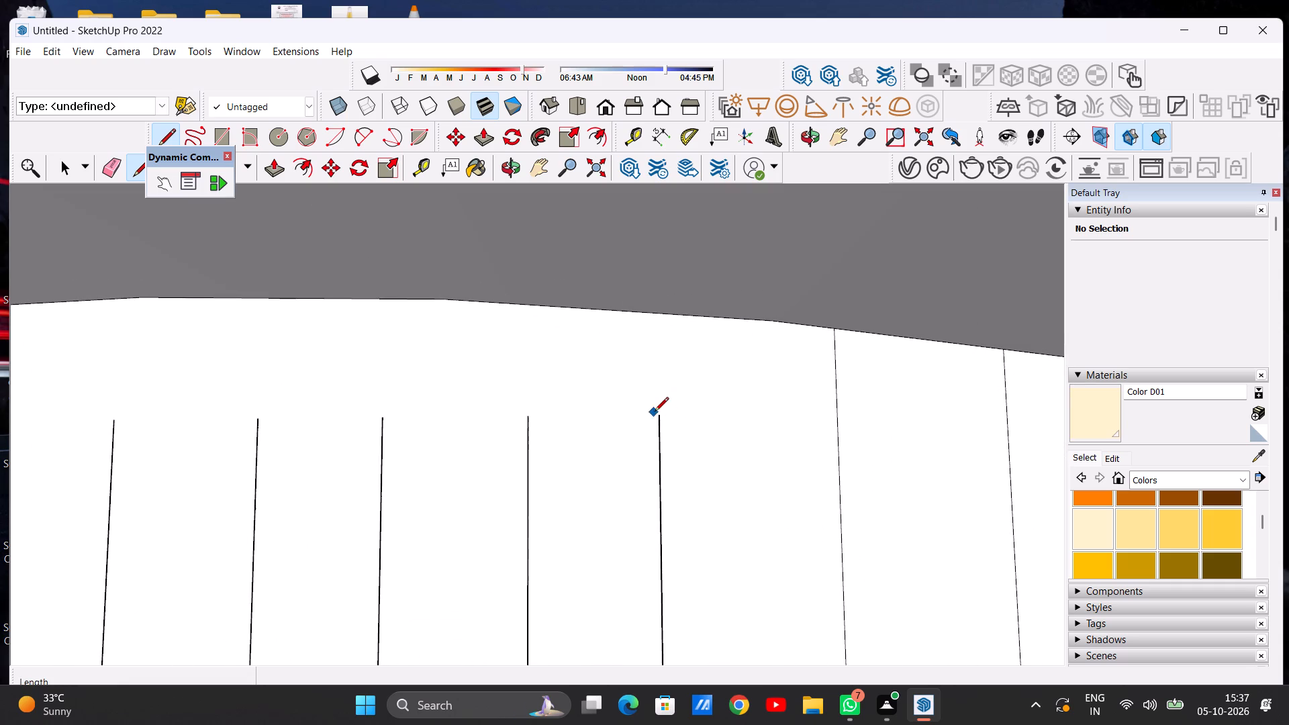
{"action": "left_click", "coordinate": [656, 416]}
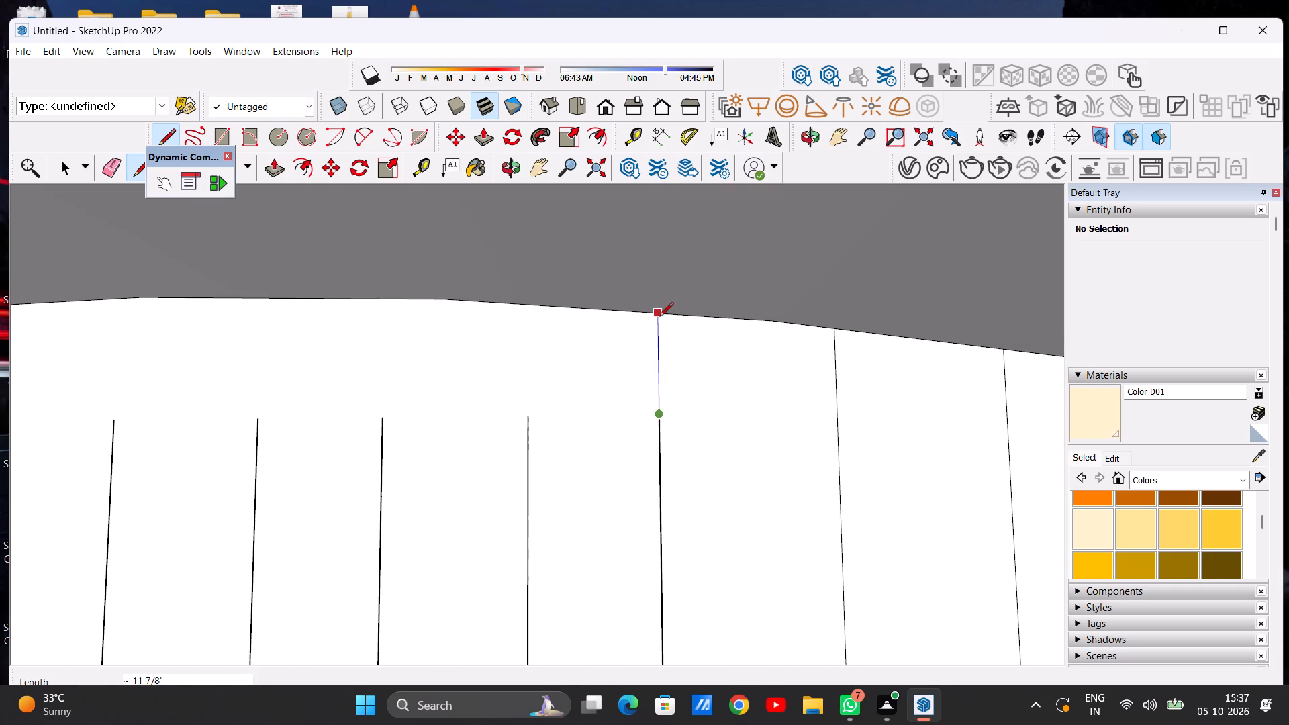
{"action": "left_click", "coordinate": [655, 318]}
{"action": "scroll", "coordinate": [698, 420], "scroll_direction": "down", "scroll_amount": 12}
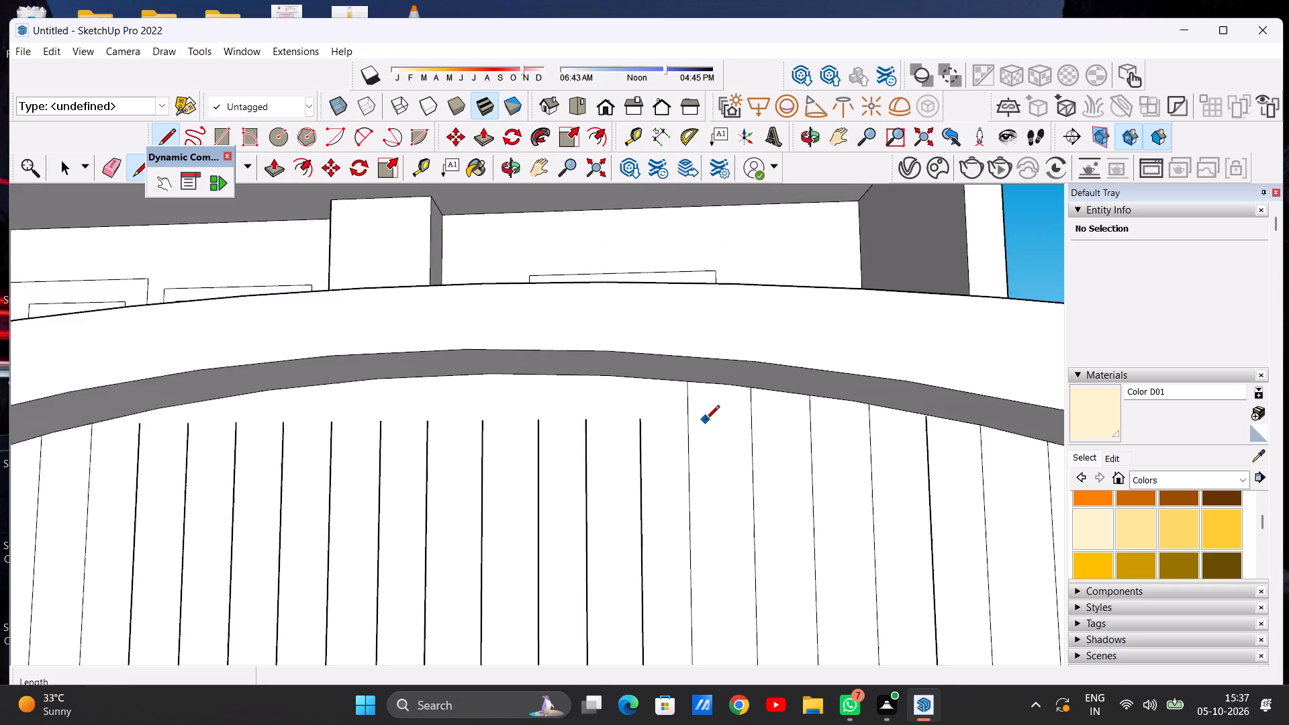
{"action": "scroll", "coordinate": [706, 420], "scroll_direction": "down", "scroll_amount": 2}
{"action": "scroll", "coordinate": [640, 417], "scroll_direction": "up", "scroll_amount": 11}
{"action": "left_click", "coordinate": [663, 425]}
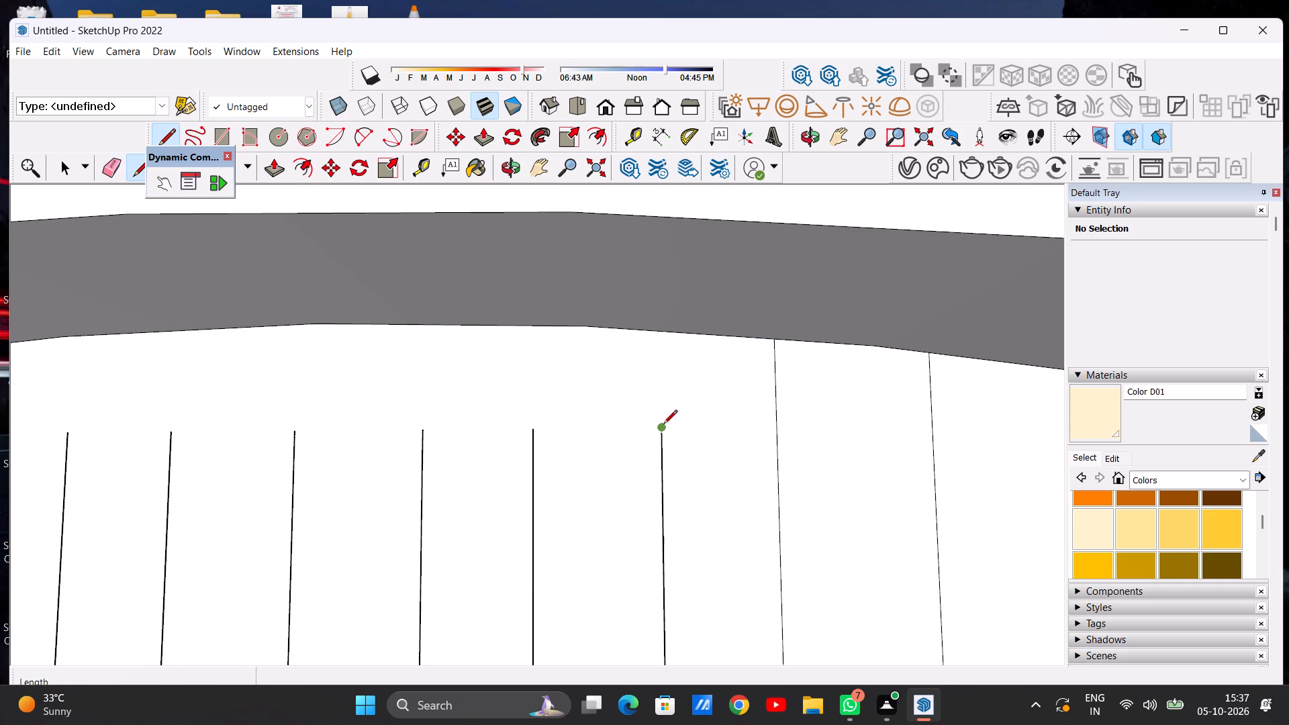
{"action": "left_click", "coordinate": [665, 329]}
Extend the next two vertical lines toward the arch's crown up to its underside, by about 1' 2 3/8" and 1' 2 13/16".
{"action": "scroll", "coordinate": [687, 421], "scroll_direction": "down", "scroll_amount": 7}
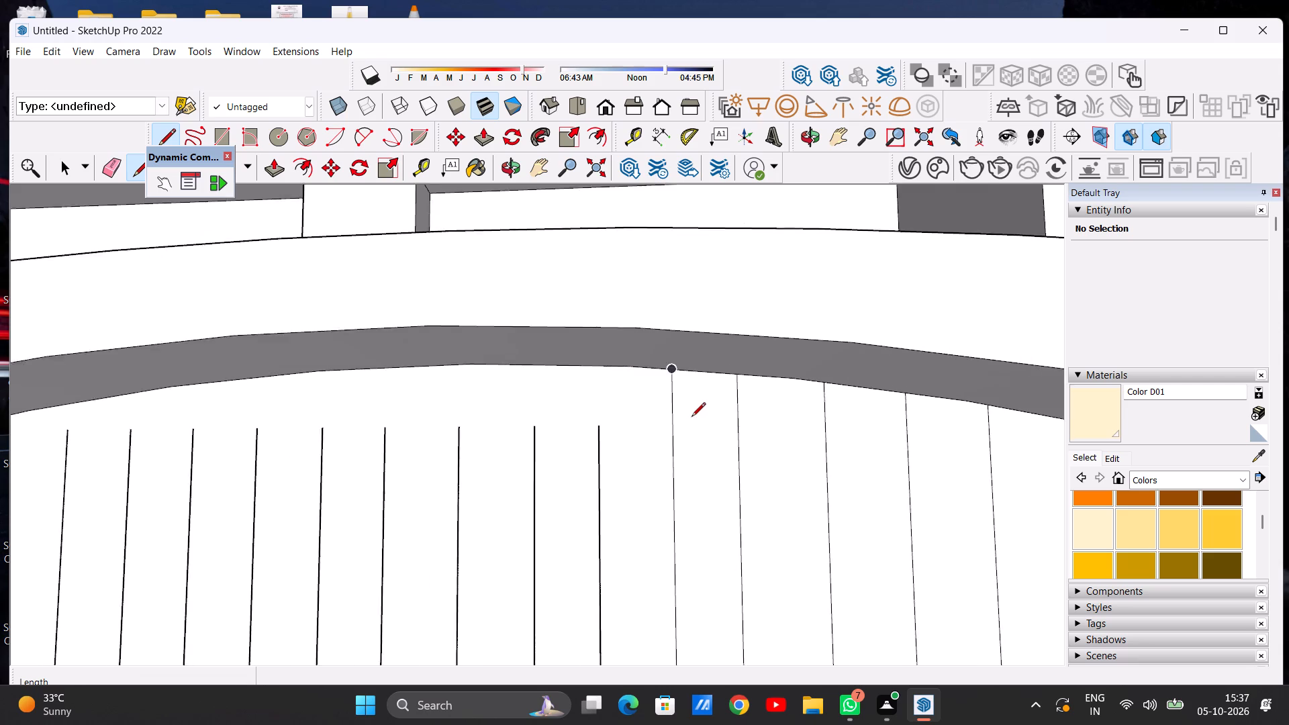
{"action": "scroll", "coordinate": [691, 418], "scroll_direction": "down", "scroll_amount": 3}
{"action": "scroll", "coordinate": [645, 420], "scroll_direction": "up", "scroll_amount": 9}
{"action": "left_click", "coordinate": [620, 430]}
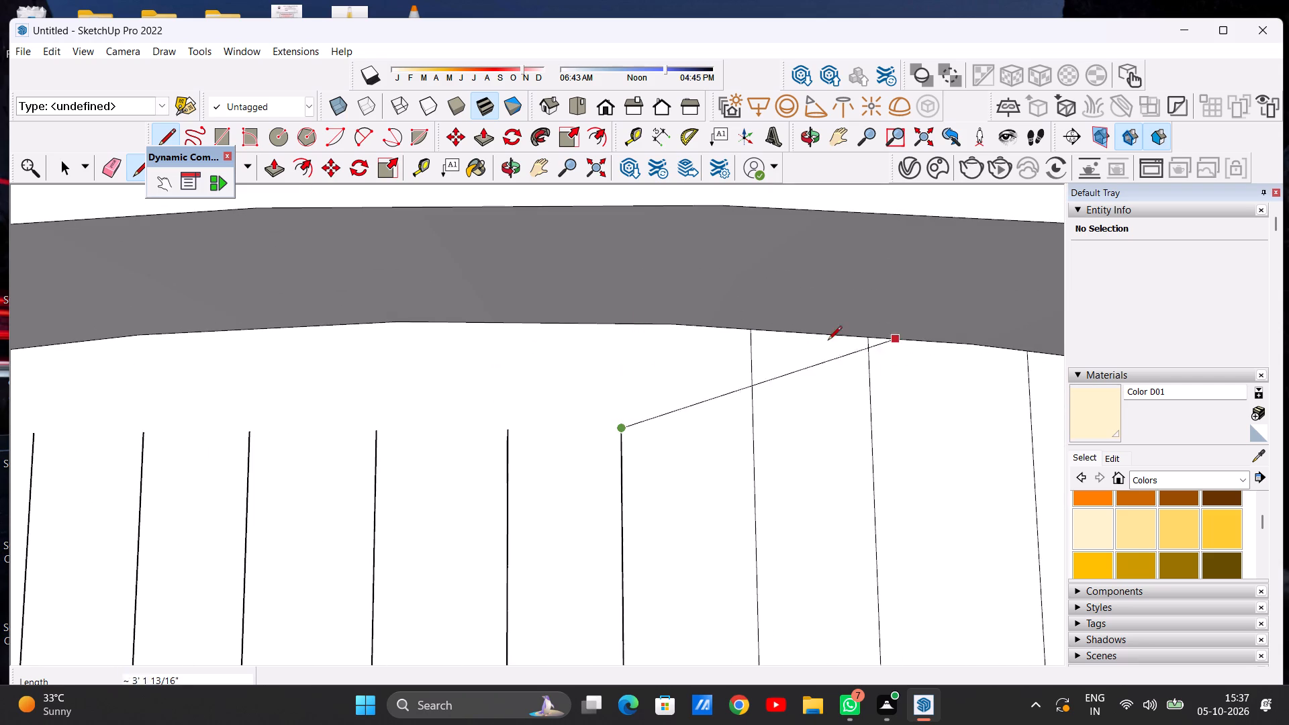
{"action": "left_click", "coordinate": [620, 324]}
{"action": "scroll", "coordinate": [729, 495], "scroll_direction": "down", "scroll_amount": 18}
{"action": "scroll", "coordinate": [664, 487], "scroll_direction": "up", "scroll_amount": 6}
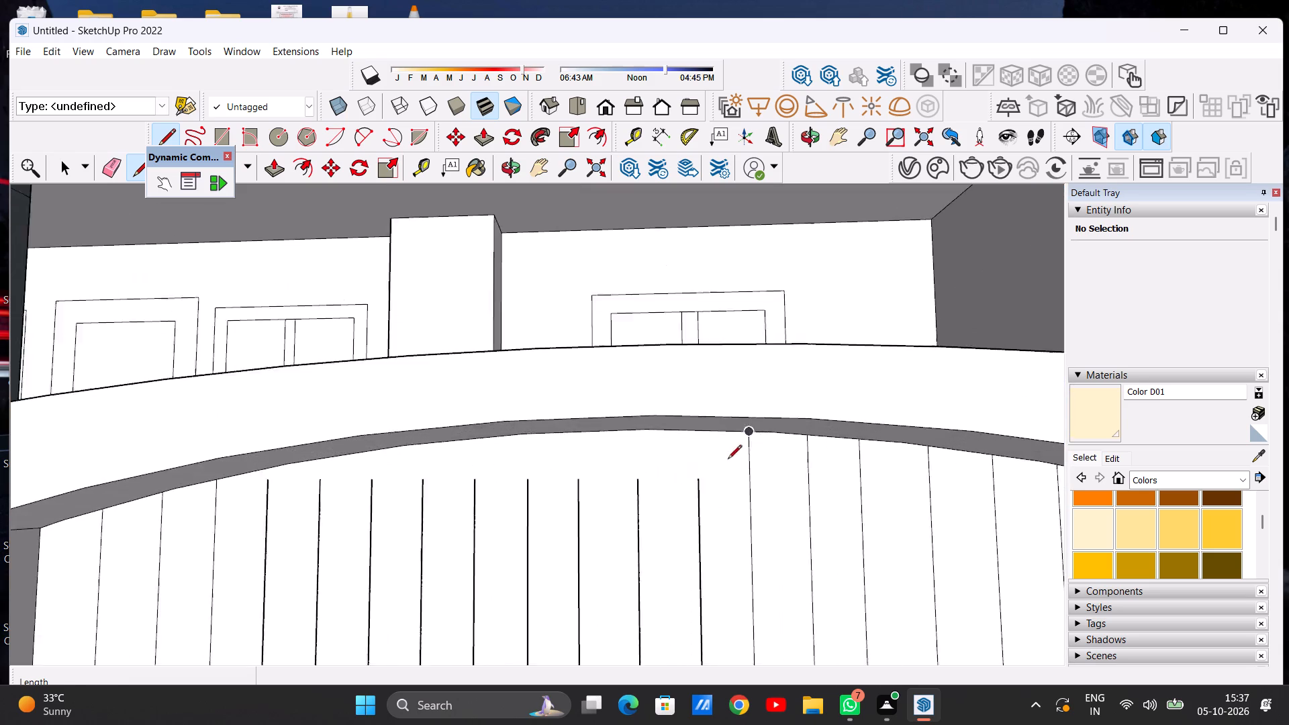
{"action": "scroll", "coordinate": [728, 460], "scroll_direction": "up", "scroll_amount": 6}
{"action": "scroll", "coordinate": [692, 456], "scroll_direction": "down", "scroll_amount": 1}
{"action": "scroll", "coordinate": [692, 456], "scroll_direction": "up", "scroll_amount": 6}
{"action": "left_click", "coordinate": [682, 511]}
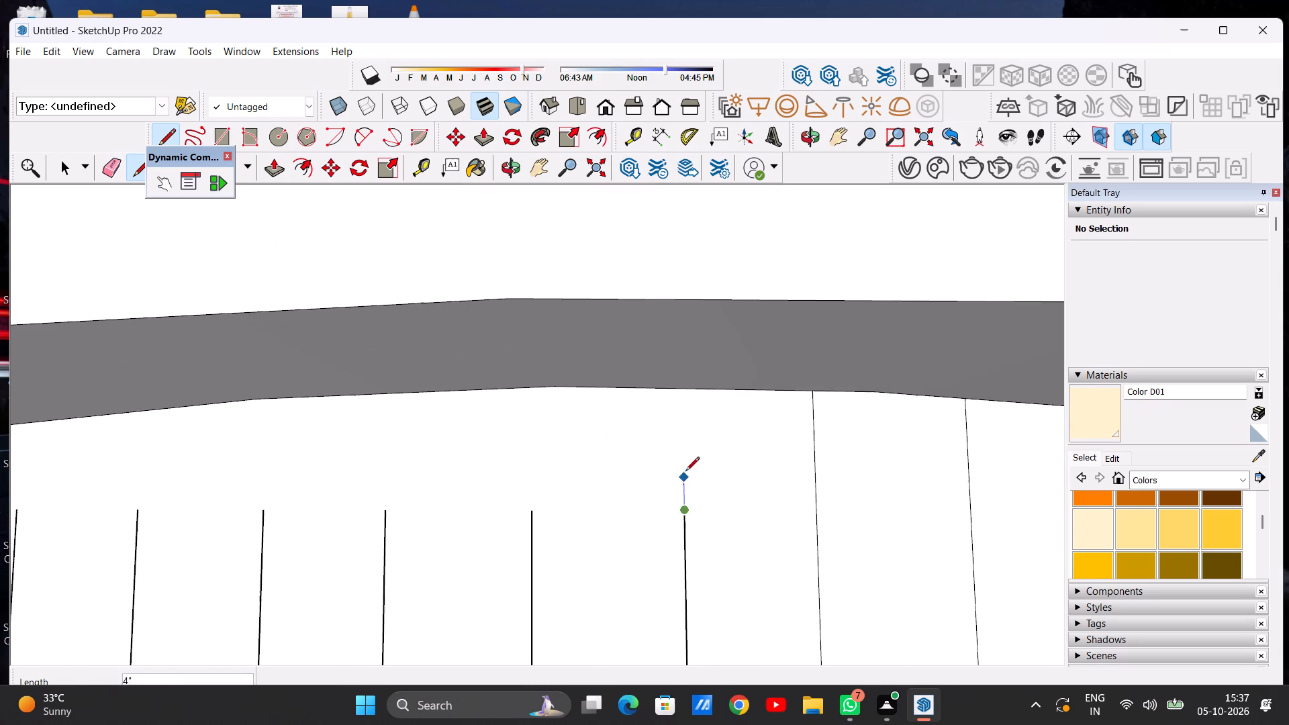
{"action": "left_click", "coordinate": [680, 390]}
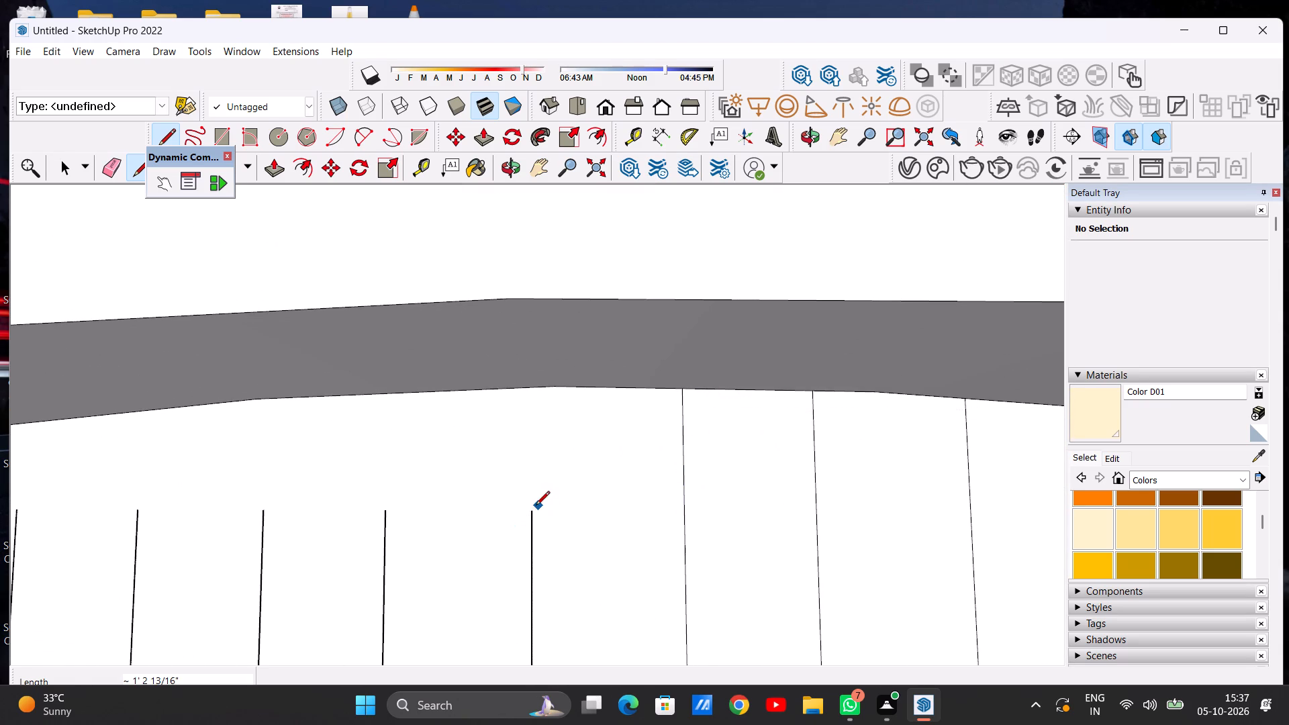
Extend three vertical panel lines near the crown of the boundary wall's arch up to its underside, each about 1' 2" to 1' 3".
{"action": "left_click", "coordinate": [534, 507]}
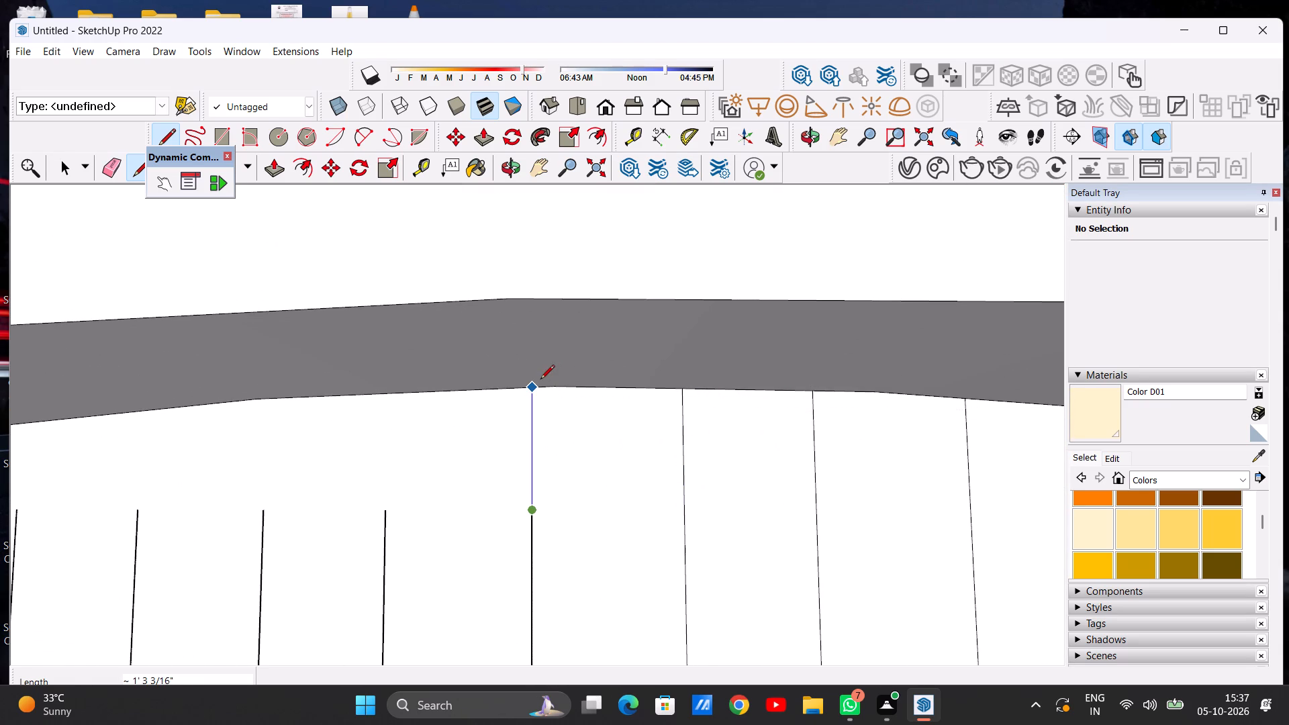
{"action": "left_click", "coordinate": [538, 383]}
{"action": "scroll", "coordinate": [851, 582], "scroll_direction": "down", "scroll_amount": 12}
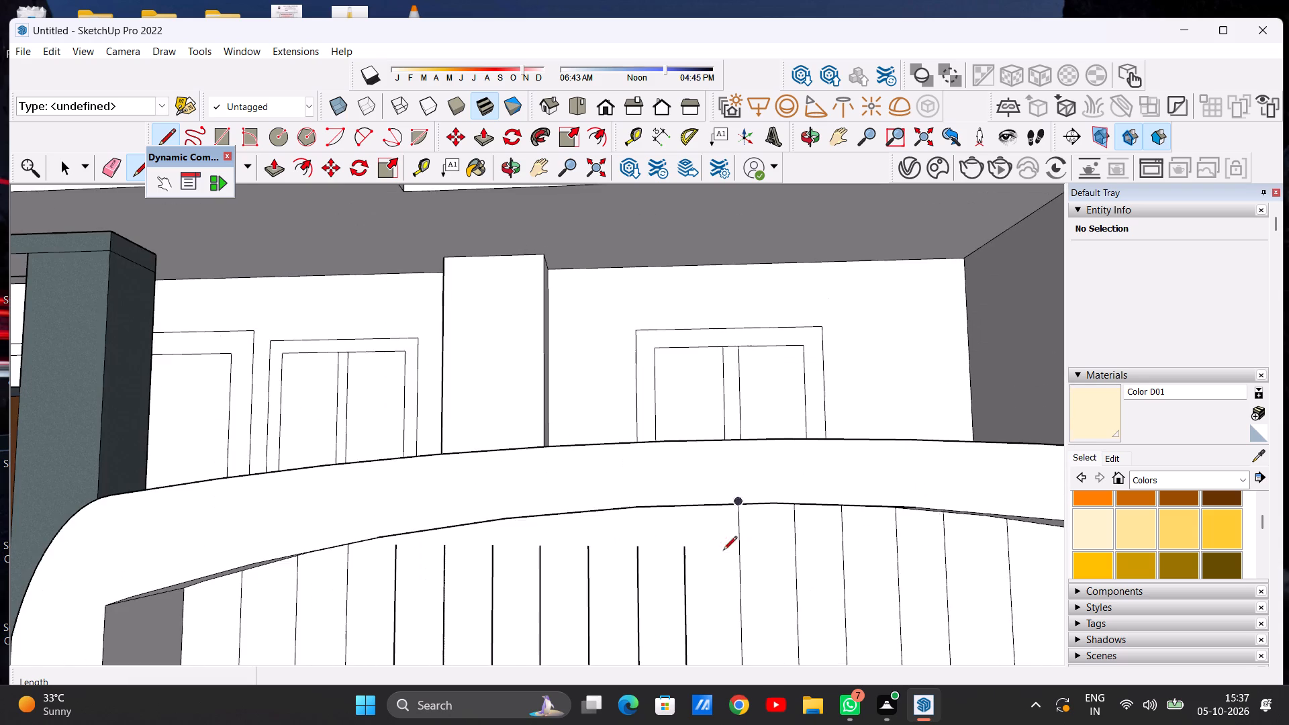
{"action": "scroll", "coordinate": [675, 569], "scroll_direction": "up", "scroll_amount": 13}
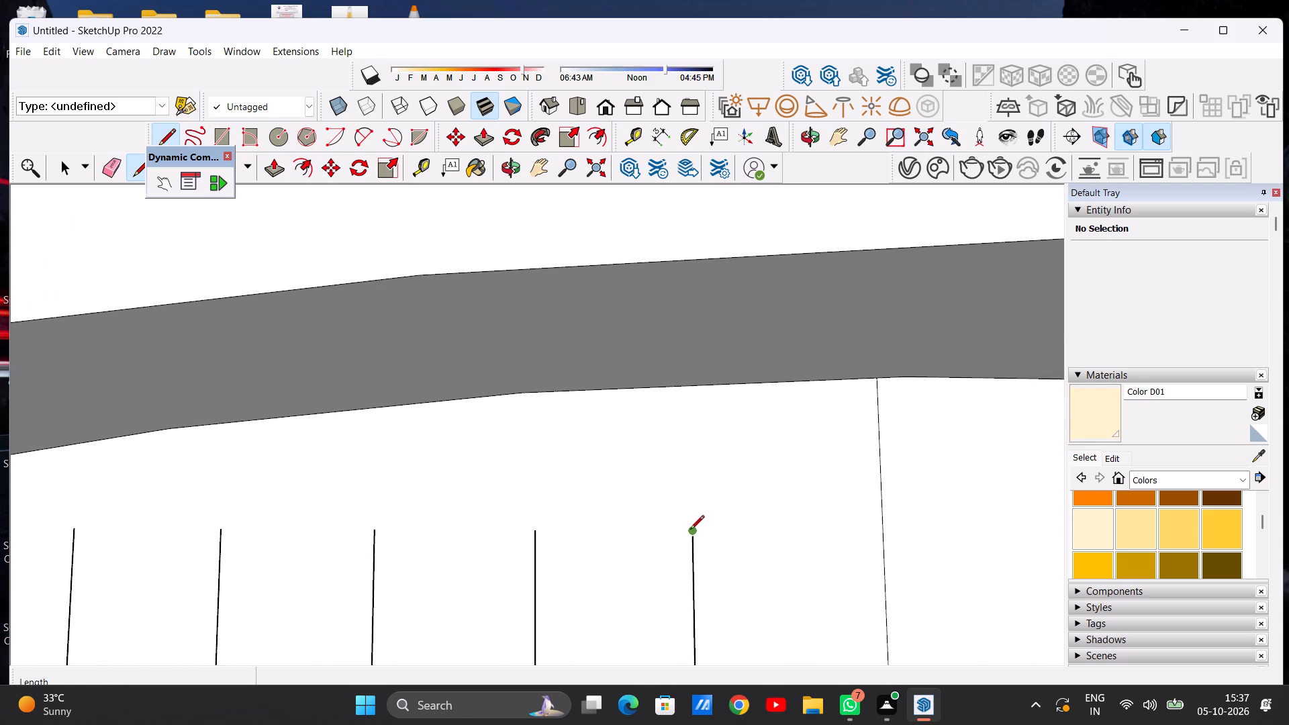
{"action": "left_click", "coordinate": [690, 530]}
{"action": "left_click", "coordinate": [688, 386]}
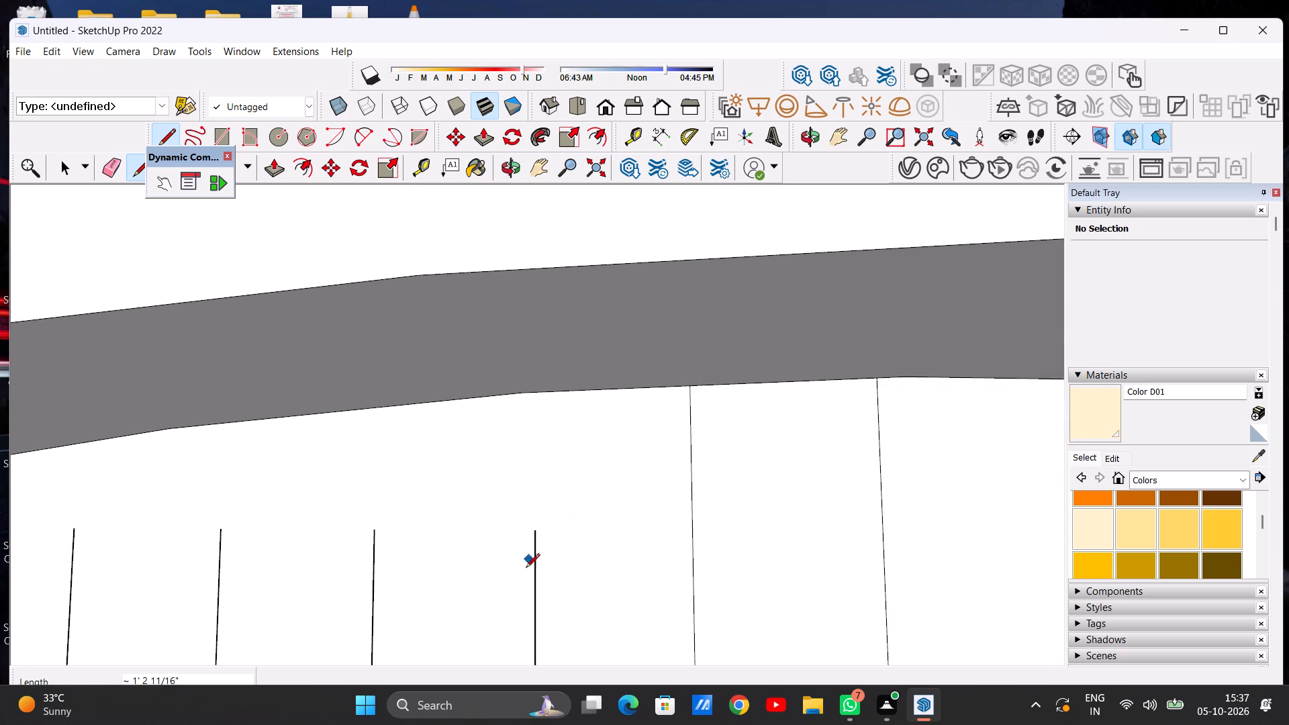
{"action": "scroll", "coordinate": [759, 542], "scroll_direction": "down", "scroll_amount": 5}
{"action": "scroll", "coordinate": [602, 538], "scroll_direction": "up", "scroll_amount": 5}
{"action": "left_click", "coordinate": [627, 530]}
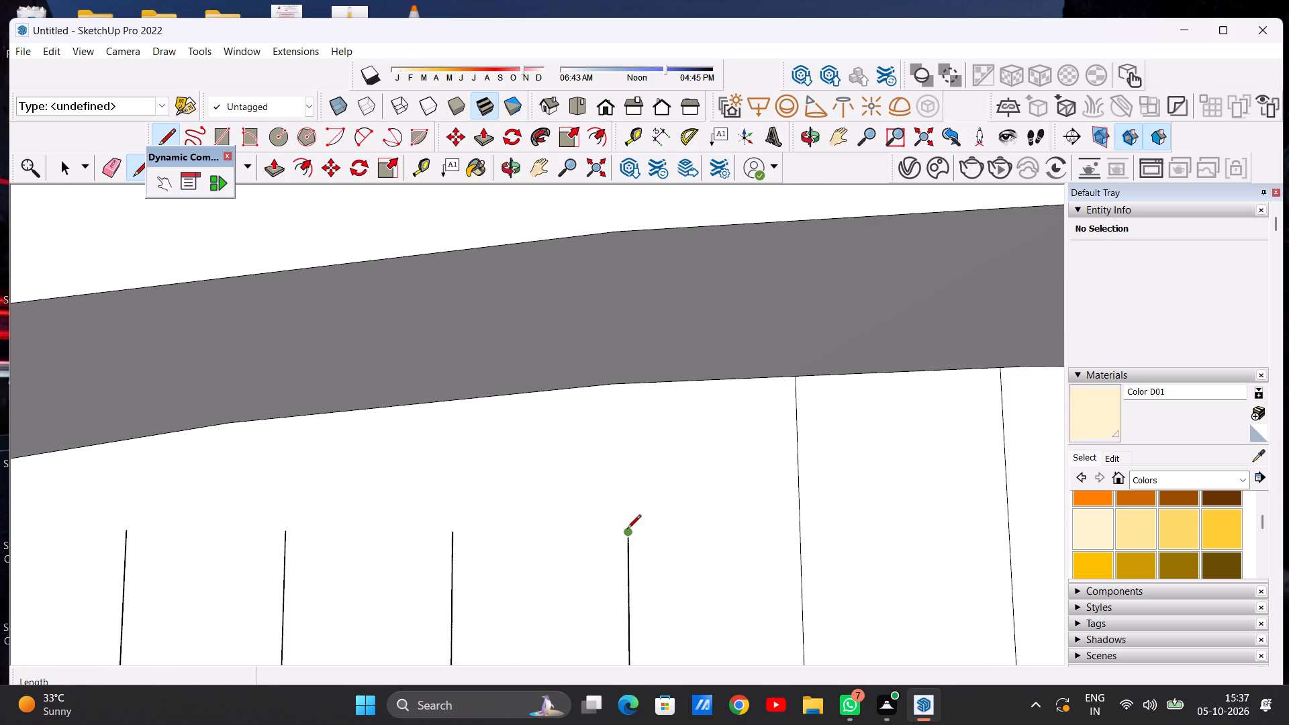
{"action": "left_click", "coordinate": [634, 380]}
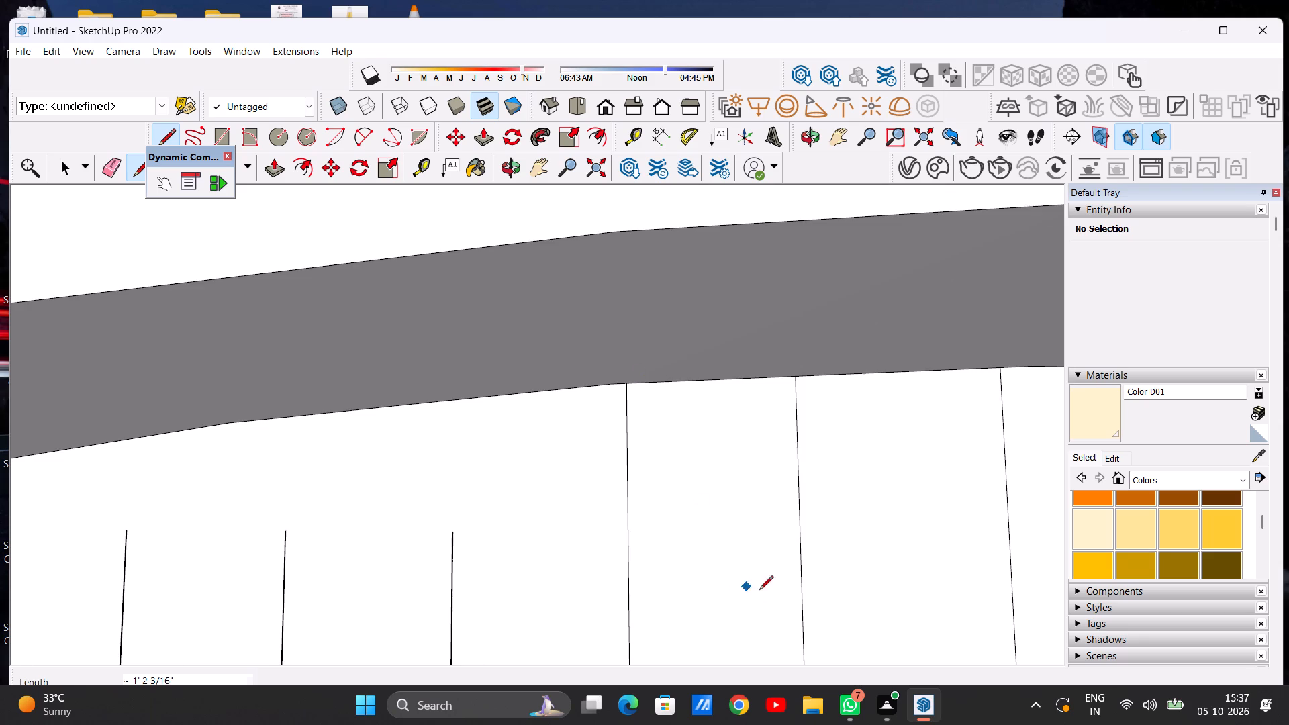
Extend the next two vertical panel lines toward the gate up to the arch's underside, the first by about 1' 3/4".
{"action": "scroll", "coordinate": [768, 592], "scroll_direction": "down", "scroll_amount": 13}
{"action": "scroll", "coordinate": [597, 571], "scroll_direction": "up", "scroll_amount": 3}
{"action": "scroll", "coordinate": [683, 551], "scroll_direction": "up", "scroll_amount": 11}
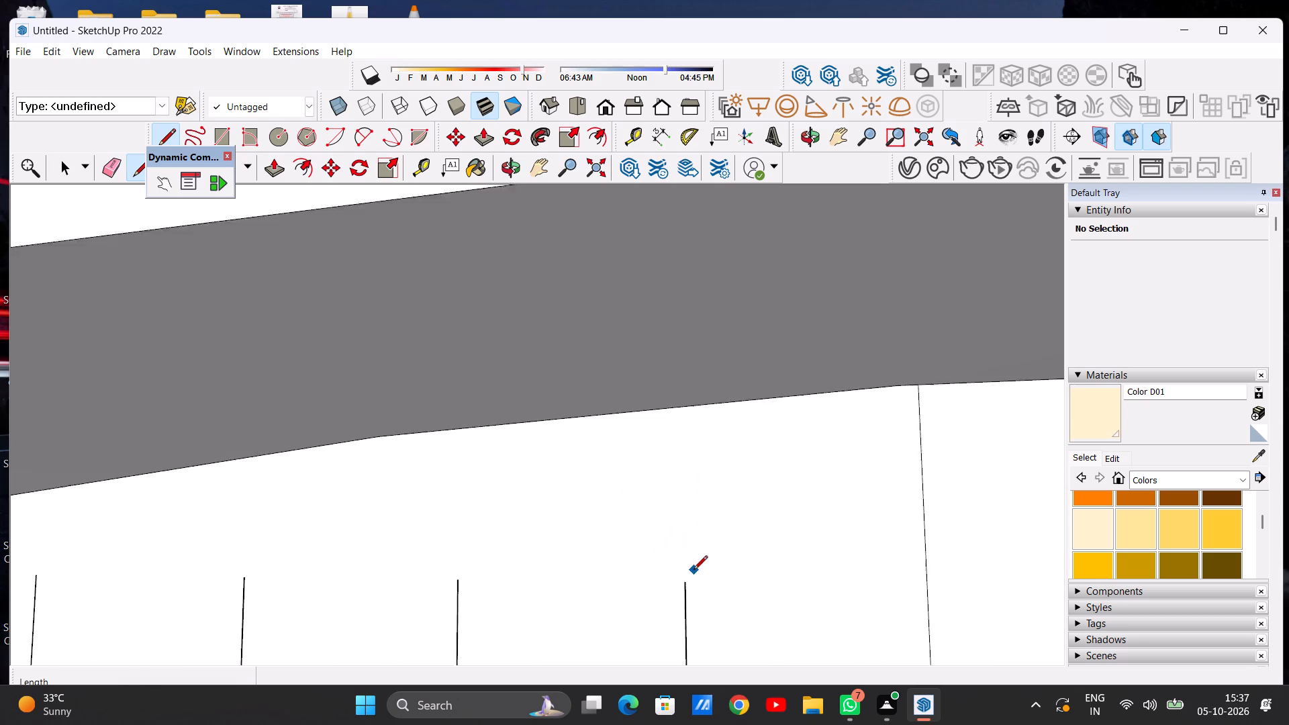
{"action": "scroll", "coordinate": [694, 571], "scroll_direction": "up", "scroll_amount": 2}
{"action": "left_click", "coordinate": [683, 587]}
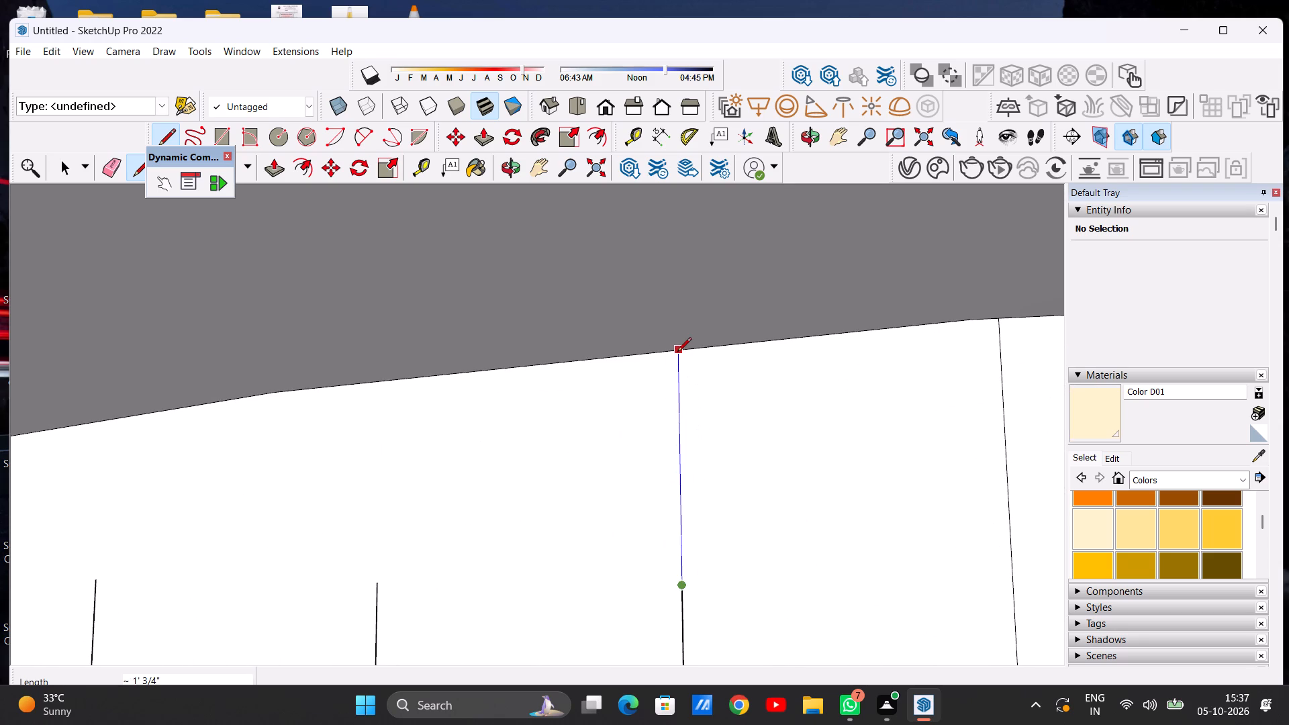
{"action": "left_click", "coordinate": [677, 352]}
{"action": "scroll", "coordinate": [747, 479], "scroll_direction": "down", "scroll_amount": 16}
{"action": "scroll", "coordinate": [632, 507], "scroll_direction": "up", "scroll_amount": 7}
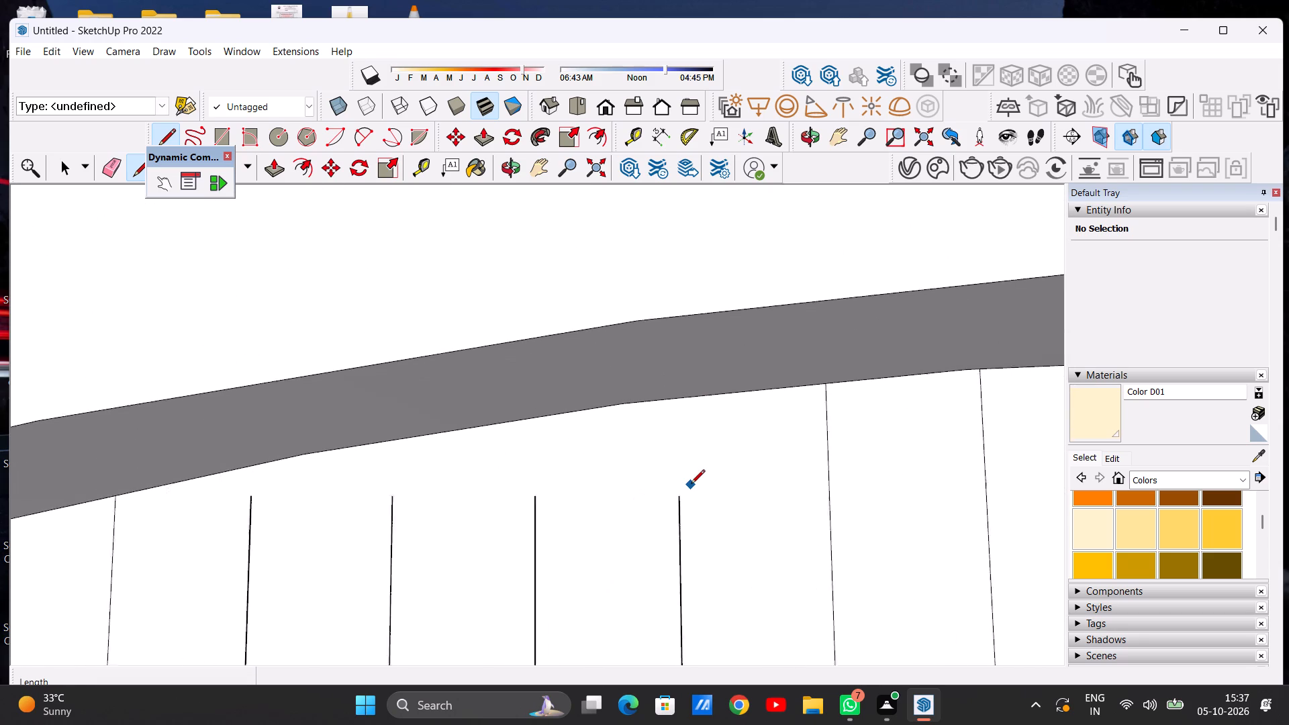
{"action": "scroll", "coordinate": [691, 485], "scroll_direction": "up", "scroll_amount": 8}
{"action": "left_click", "coordinate": [668, 506]}
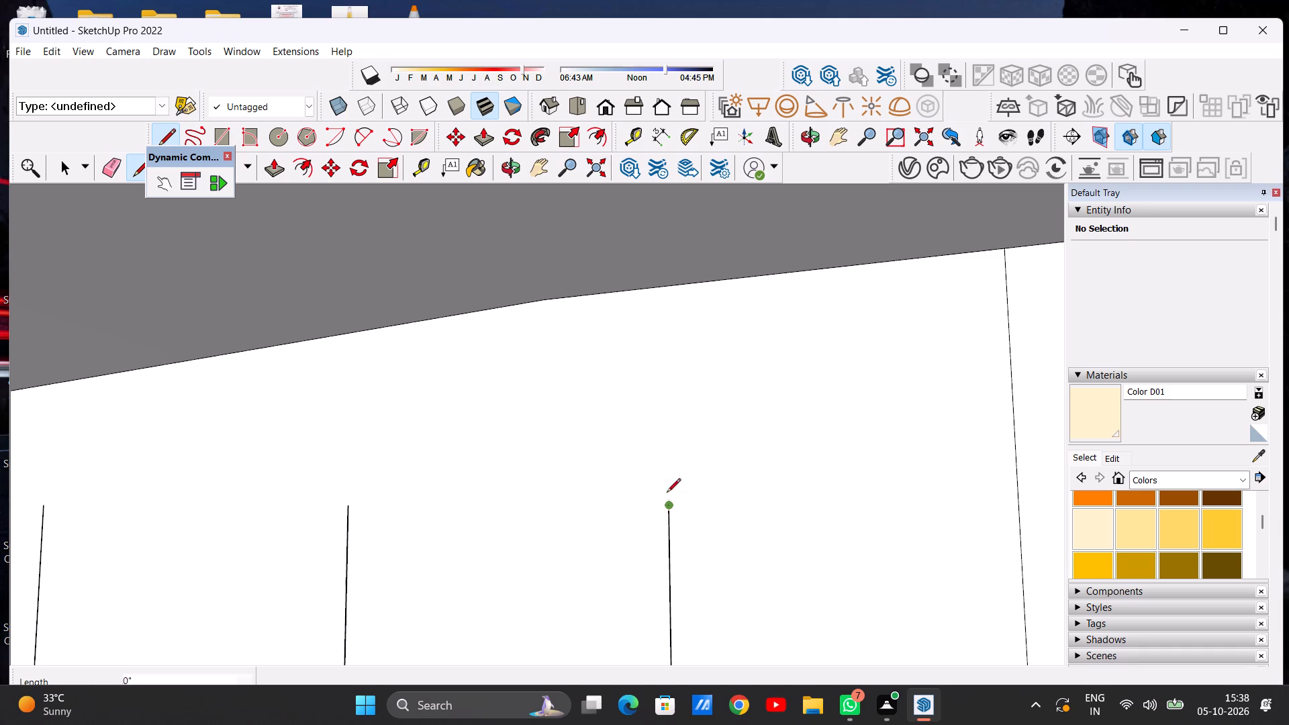
{"action": "left_click", "coordinate": [659, 284]}
Extend the following two panel lines toward the gate up to the arch's underside, by about 9 3/16" and 6 5/16".
{"action": "scroll", "coordinate": [825, 513], "scroll_direction": "down", "scroll_amount": 11}
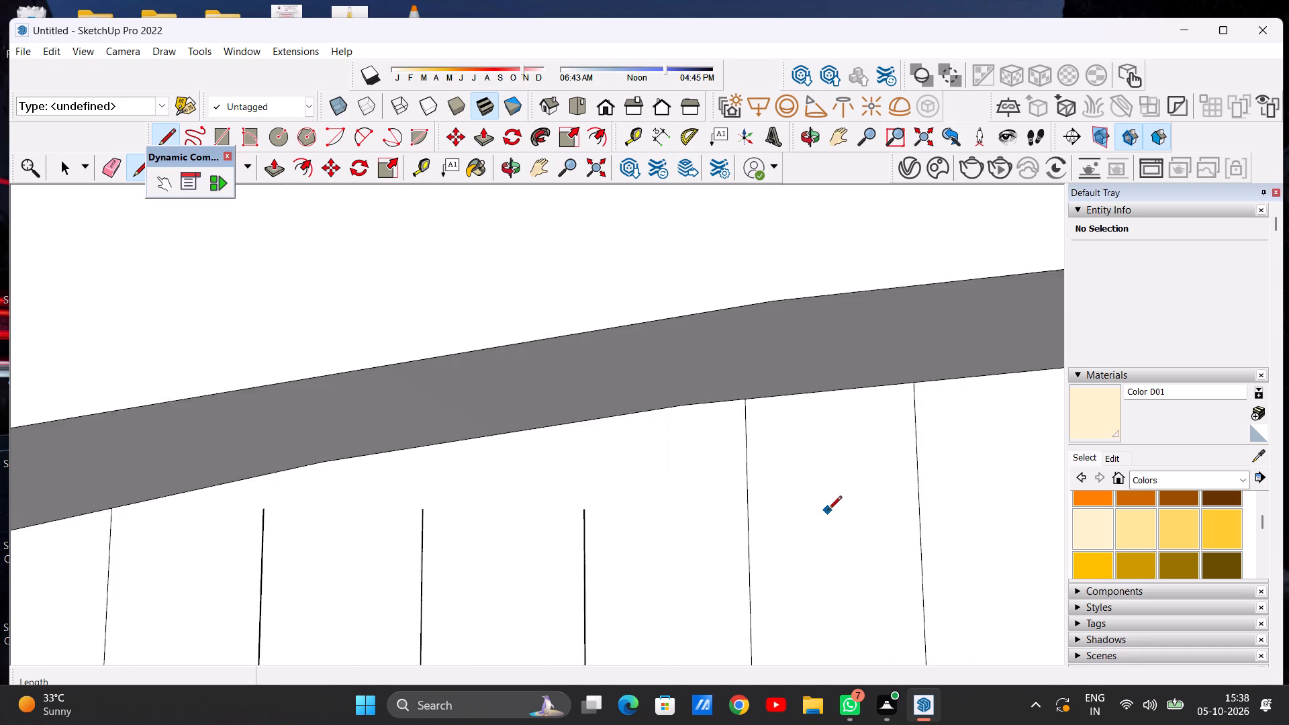
{"action": "scroll", "coordinate": [828, 511], "scroll_direction": "down", "scroll_amount": 3}
{"action": "scroll", "coordinate": [671, 507], "scroll_direction": "up", "scroll_amount": 11}
{"action": "left_click", "coordinate": [669, 524]}
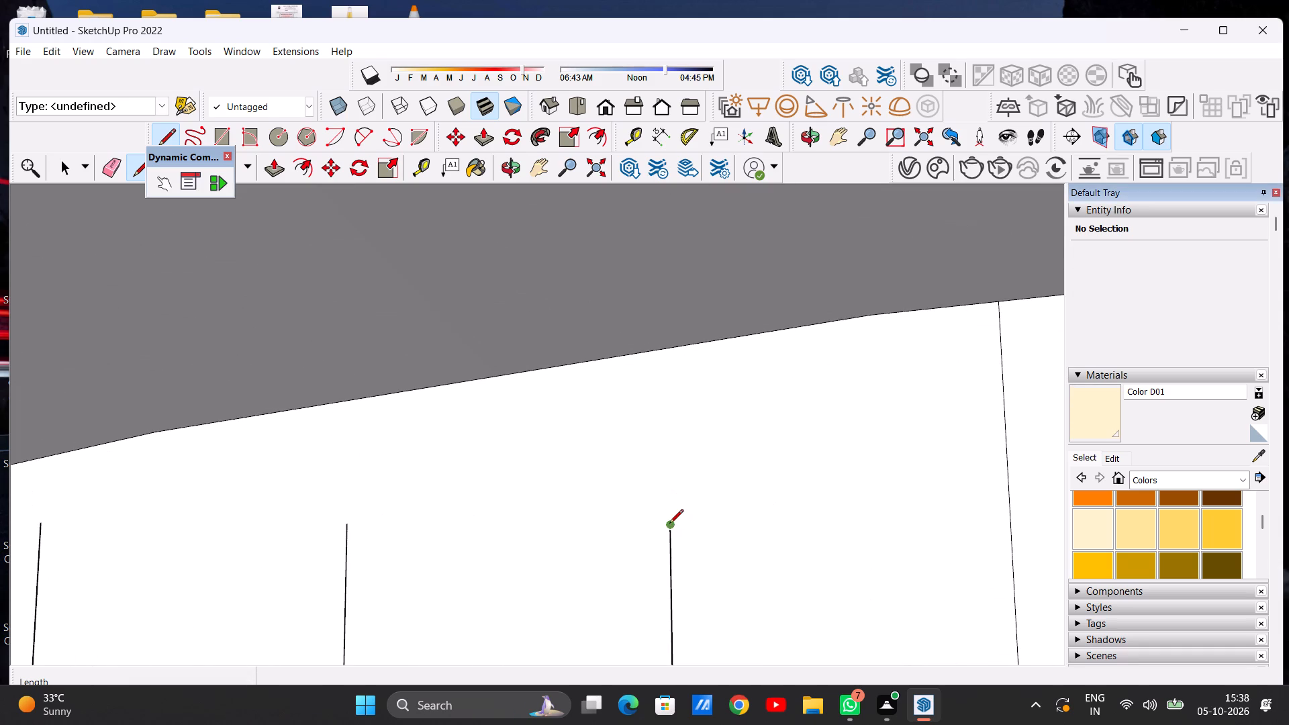
{"action": "left_click", "coordinate": [663, 351]}
{"action": "scroll", "coordinate": [757, 546], "scroll_direction": "down", "scroll_amount": 14}
{"action": "scroll", "coordinate": [610, 516], "scroll_direction": "up", "scroll_amount": 10}
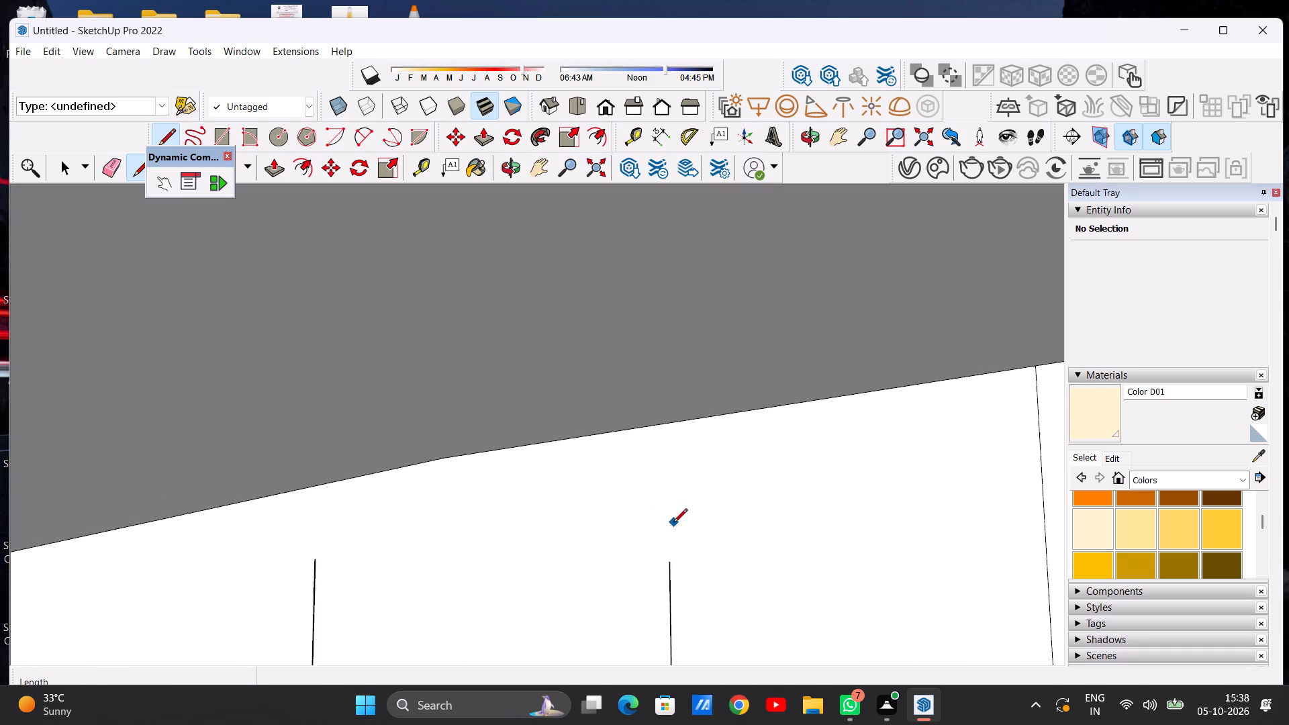
{"action": "scroll", "coordinate": [673, 524], "scroll_direction": "up", "scroll_amount": 6}
{"action": "left_click", "coordinate": [665, 572]}
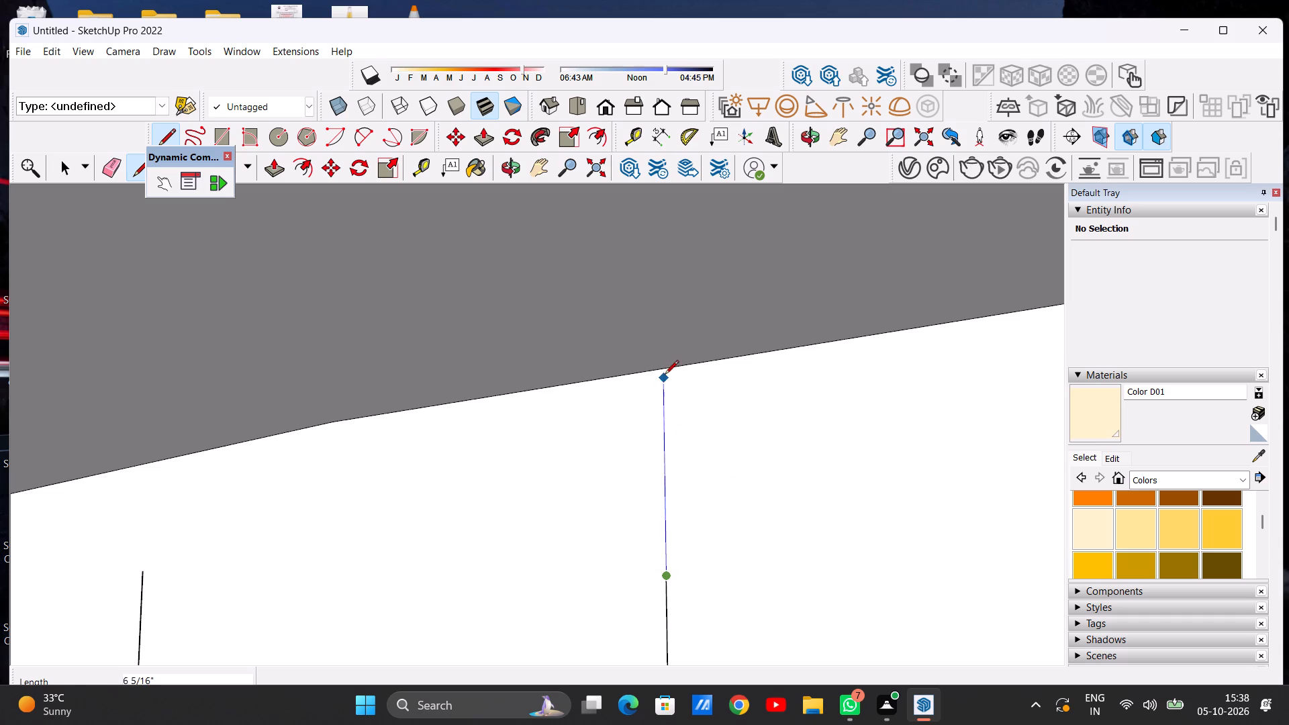
{"action": "left_click", "coordinate": [666, 369]}
Extend the last short panel line on the gate side to the arch with segments of about 3 7/16" and 3/16".
{"action": "scroll", "coordinate": [755, 538], "scroll_direction": "down", "scroll_amount": 17}
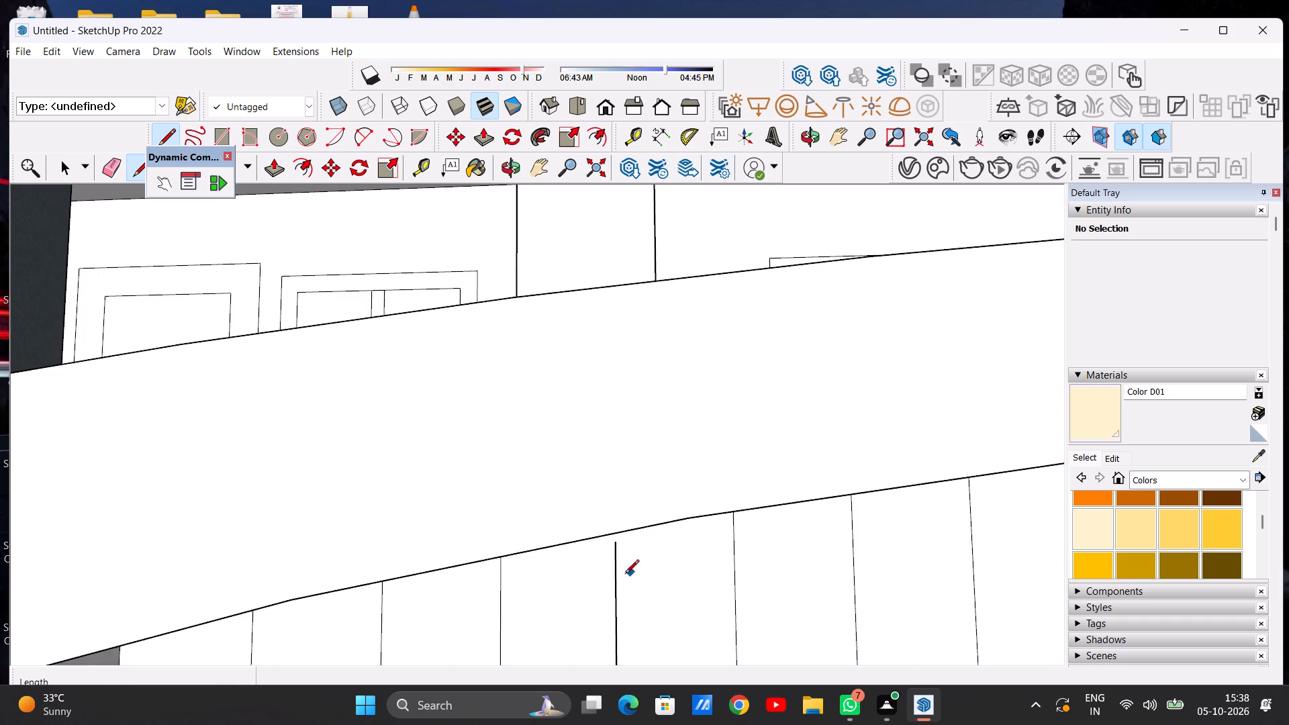
{"action": "scroll", "coordinate": [621, 570], "scroll_direction": "up", "scroll_amount": 17}
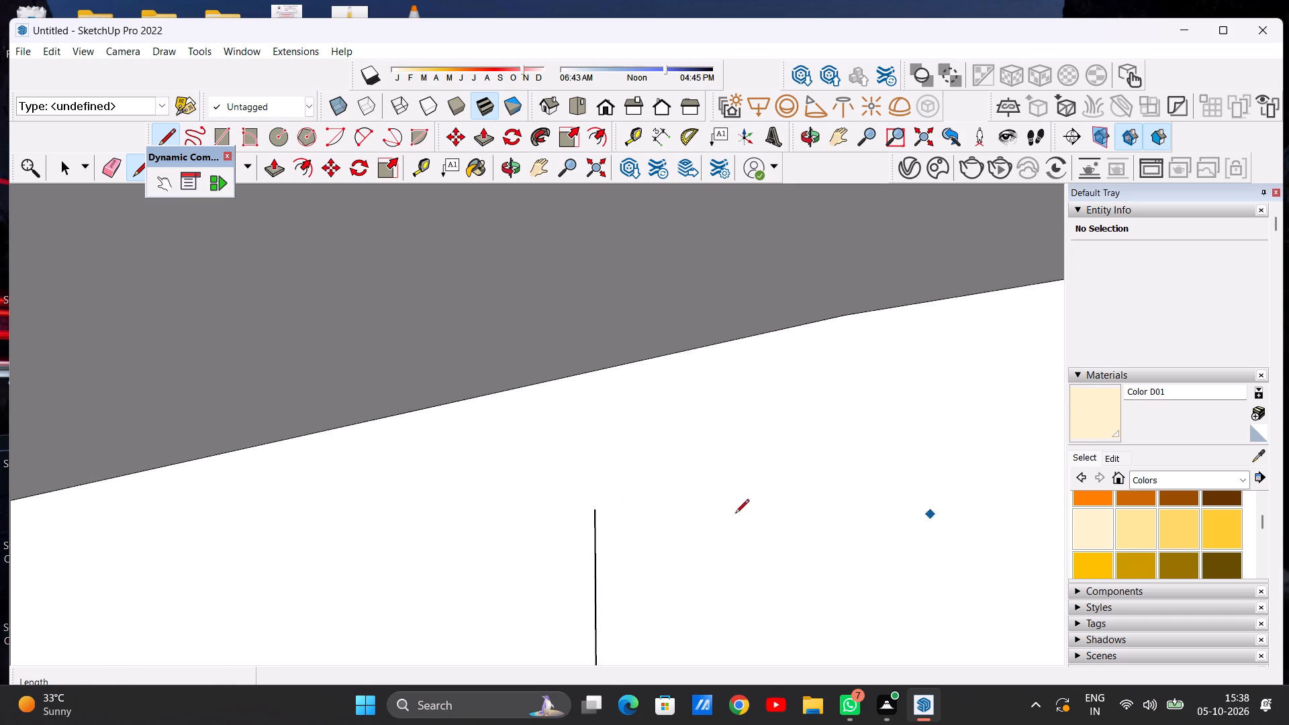
{"action": "left_click", "coordinate": [595, 506]}
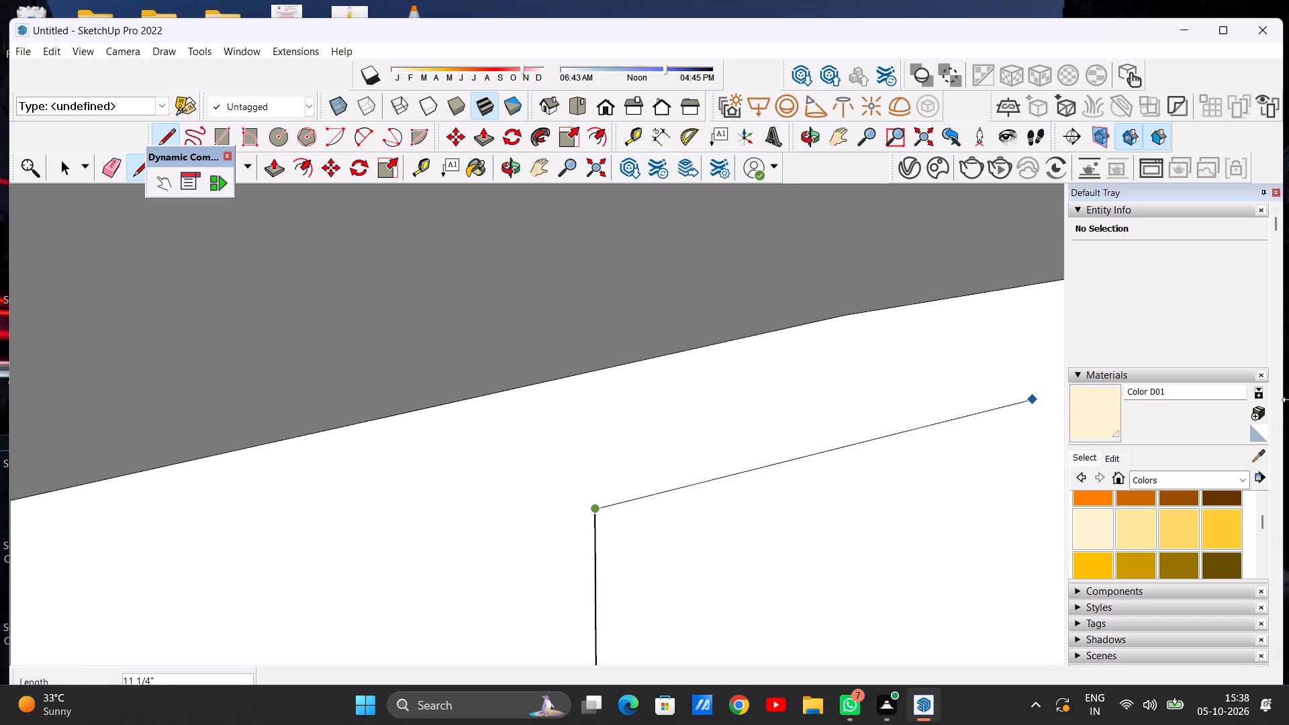
{"action": "left_click", "coordinate": [599, 378]}
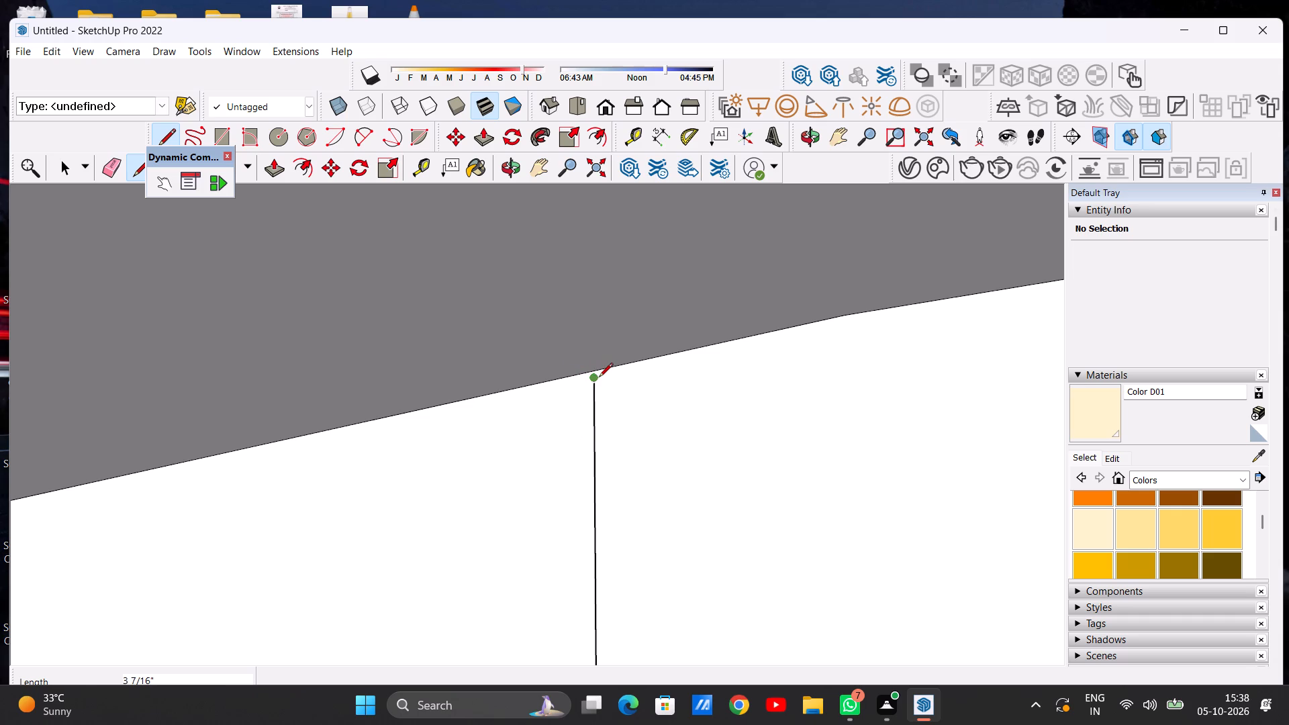
{"action": "scroll", "coordinate": [593, 379], "scroll_direction": "up", "scroll_amount": 8}
{"action": "scroll", "coordinate": [593, 375], "scroll_direction": "down", "scroll_amount": 2}
{"action": "scroll", "coordinate": [593, 375], "scroll_direction": "up", "scroll_amount": 9}
{"action": "left_click", "coordinate": [593, 375]}
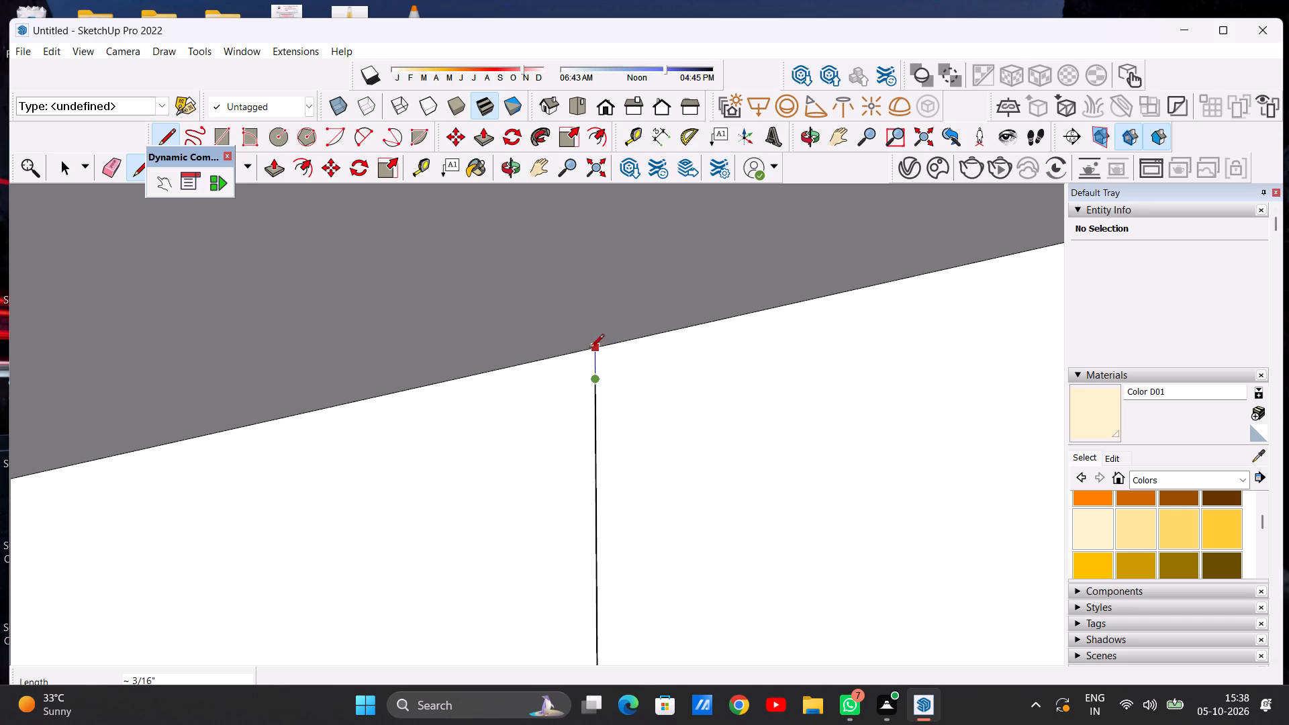
{"action": "left_click", "coordinate": [593, 349]}
{"action": "scroll", "coordinate": [626, 425], "scroll_direction": "down", "scroll_amount": 20}
{"action": "scroll", "coordinate": [626, 425], "scroll_direction": "down", "scroll_amount": 17}
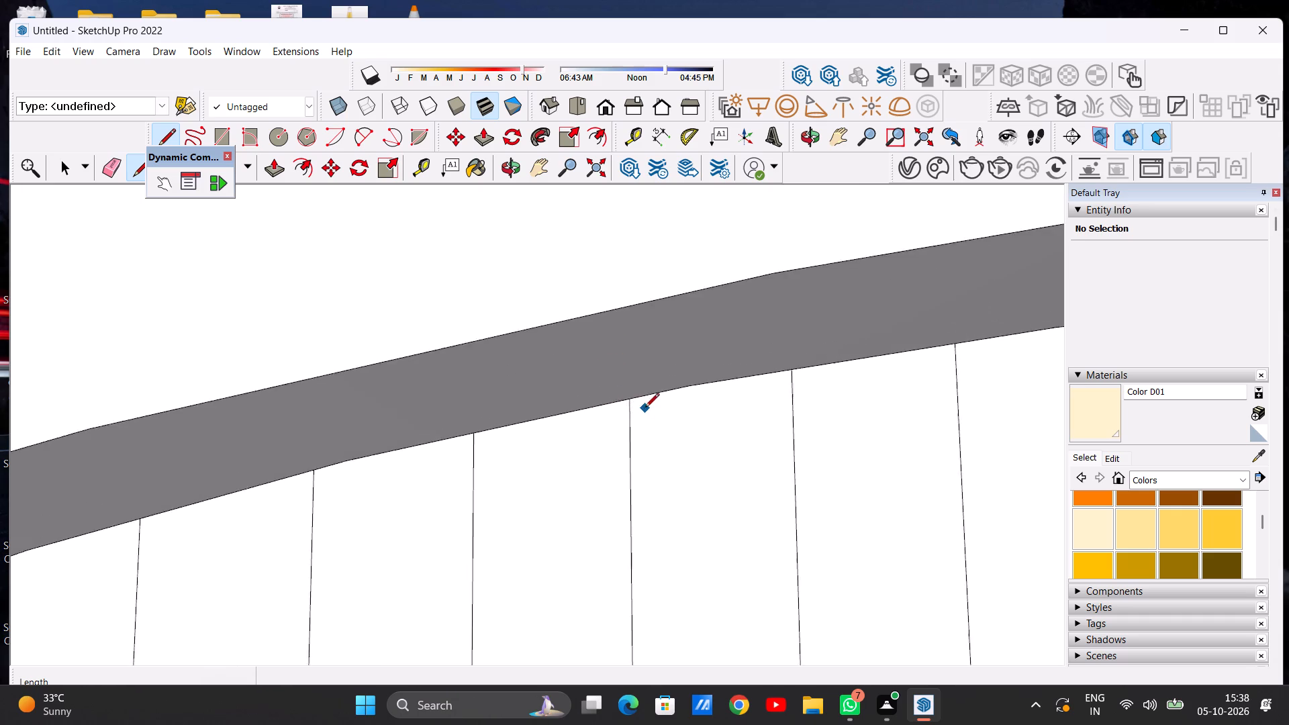
Close the gap above the fourth panel line from the wall's far end with a vertical segment of about 7/16" to the arch.
{"action": "scroll", "coordinate": [645, 408], "scroll_direction": "down", "scroll_amount": 14}
{"action": "key", "text": "space"}
{"action": "scroll", "coordinate": [687, 450], "scroll_direction": "down", "scroll_amount": 13}
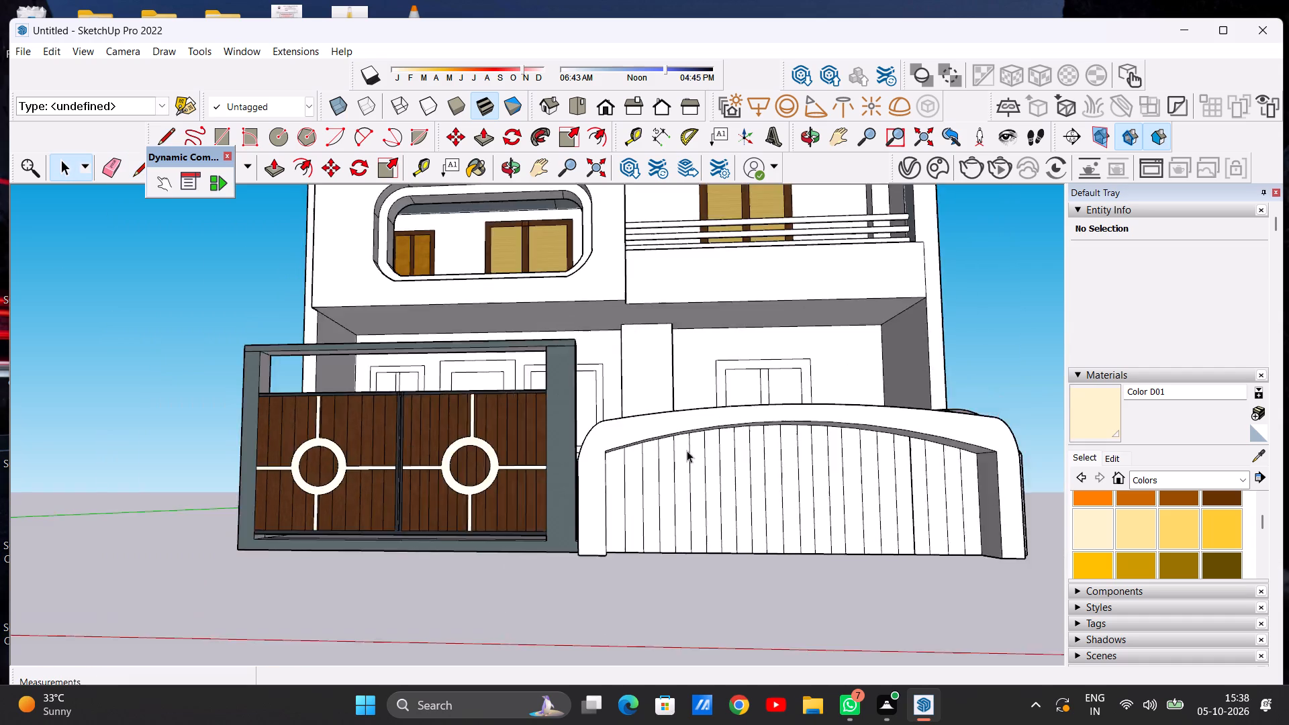
{"action": "scroll", "coordinate": [687, 450], "scroll_direction": "down", "scroll_amount": 6}
{"action": "scroll", "coordinate": [849, 475], "scroll_direction": "up", "scroll_amount": 7}
{"action": "left_click", "coordinate": [948, 424]}
{"action": "scroll", "coordinate": [769, 463], "scroll_direction": "up", "scroll_amount": 2}
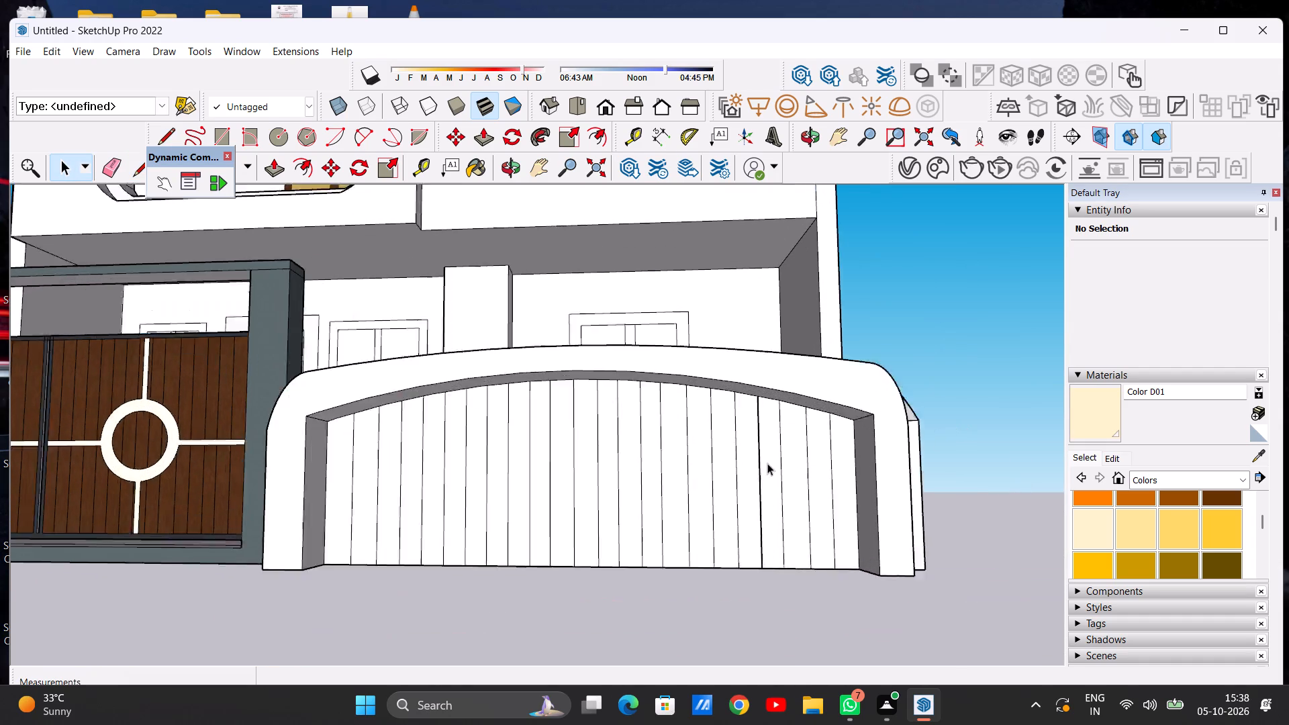
{"action": "scroll", "coordinate": [767, 463], "scroll_direction": "up", "scroll_amount": 11}
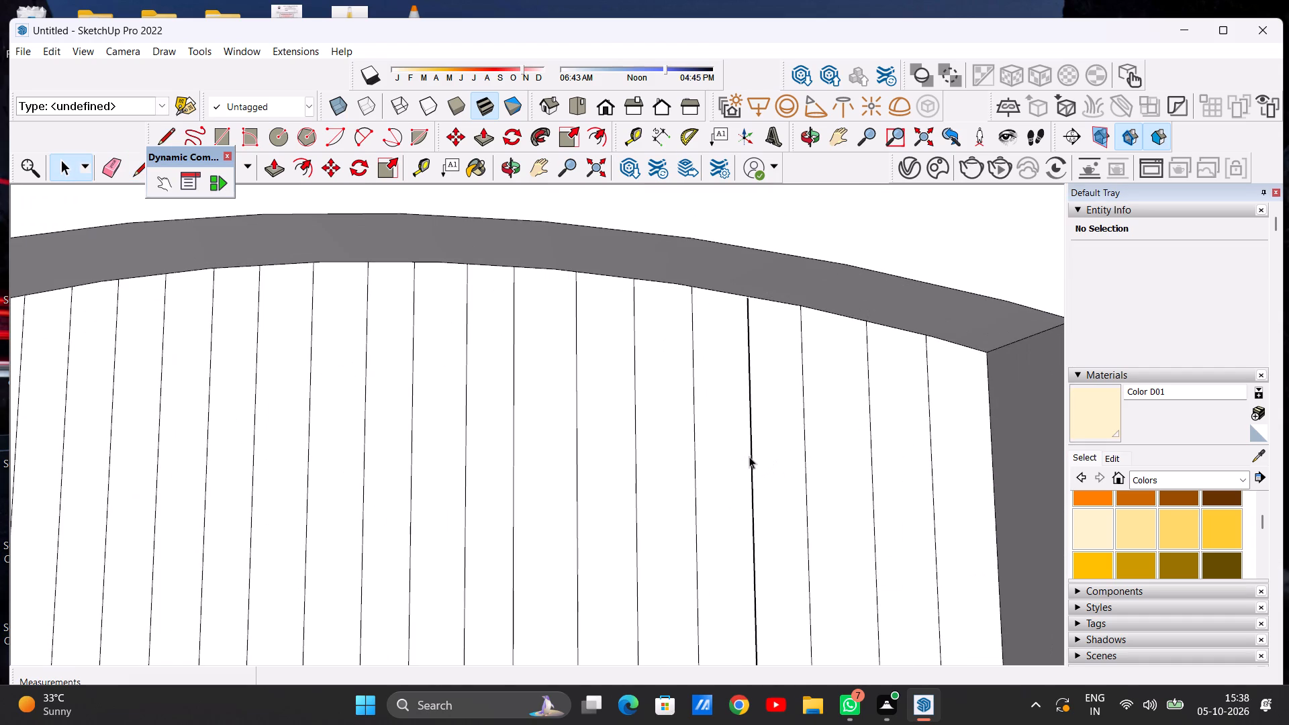
{"action": "left_click", "coordinate": [749, 456]}
{"action": "scroll", "coordinate": [759, 347], "scroll_direction": "up", "scroll_amount": 12}
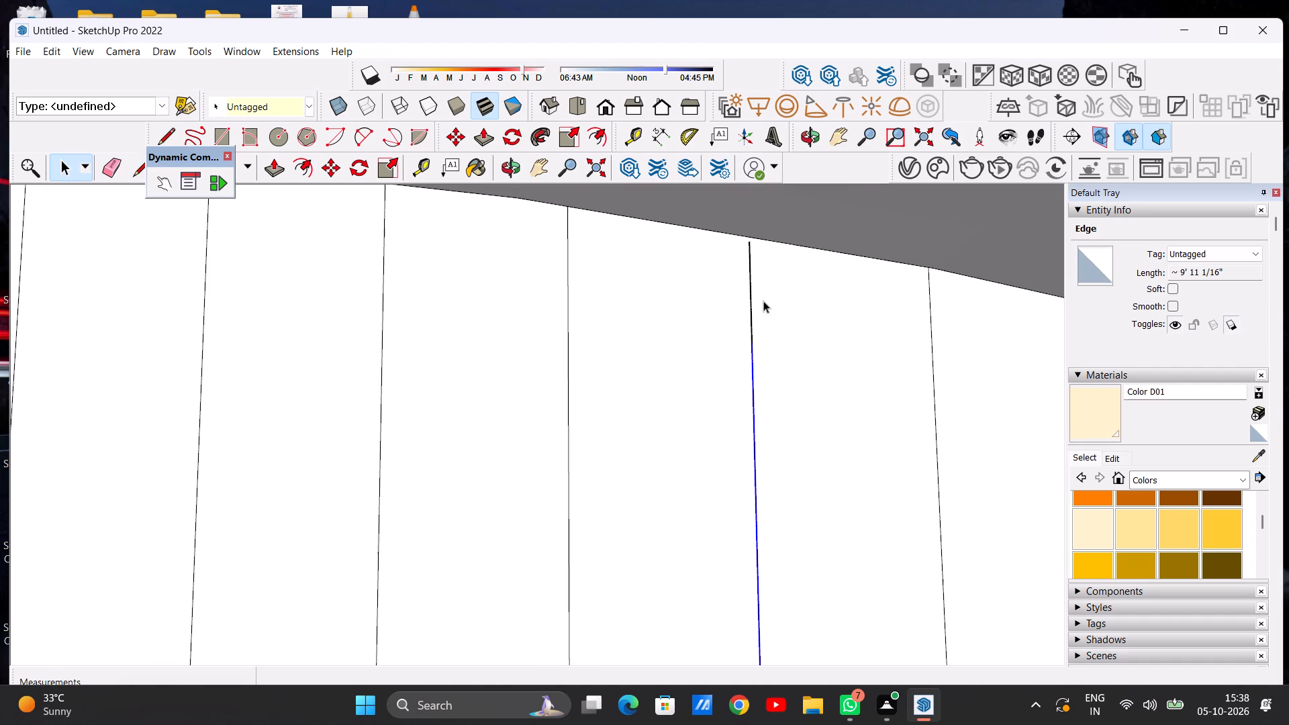
{"action": "left_click", "coordinate": [750, 311]}
{"action": "scroll", "coordinate": [750, 273], "scroll_direction": "up", "scroll_amount": 7}
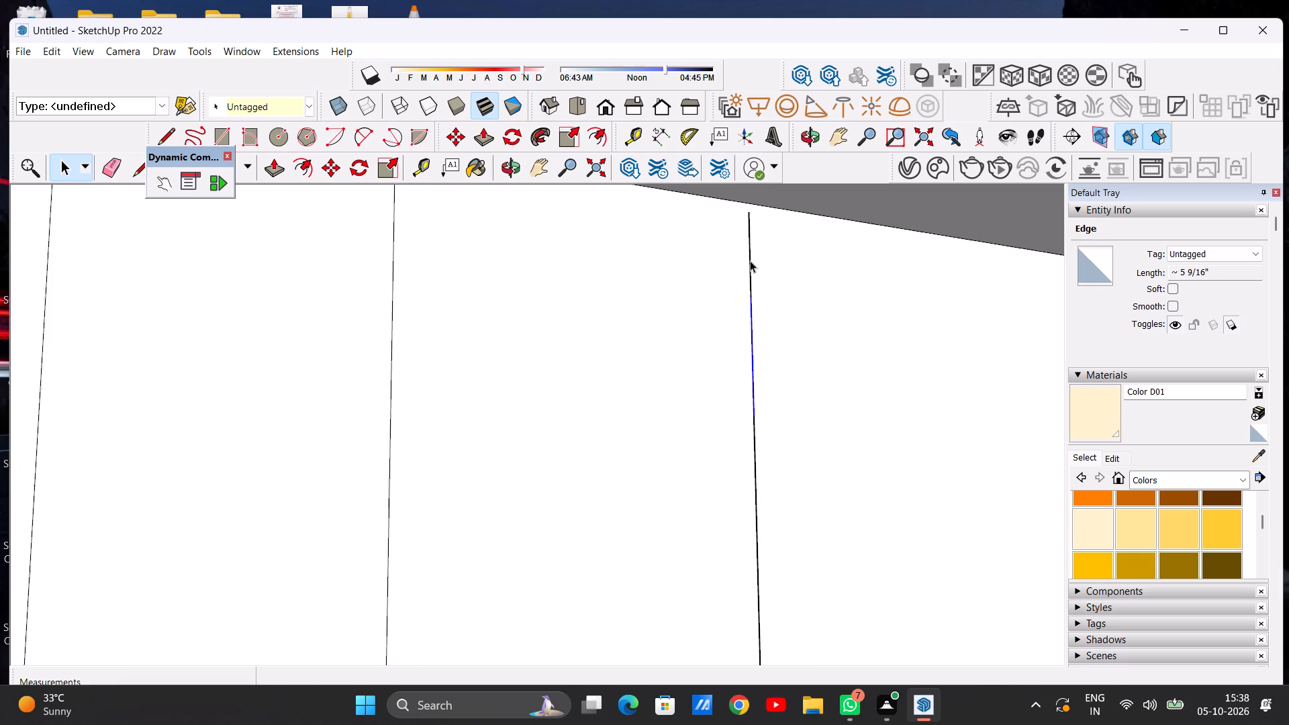
{"action": "scroll", "coordinate": [750, 260], "scroll_direction": "up", "scroll_amount": 5}
{"action": "scroll", "coordinate": [750, 261], "scroll_direction": "down", "scroll_amount": 9}
{"action": "scroll", "coordinate": [763, 211], "scroll_direction": "up", "scroll_amount": 17}
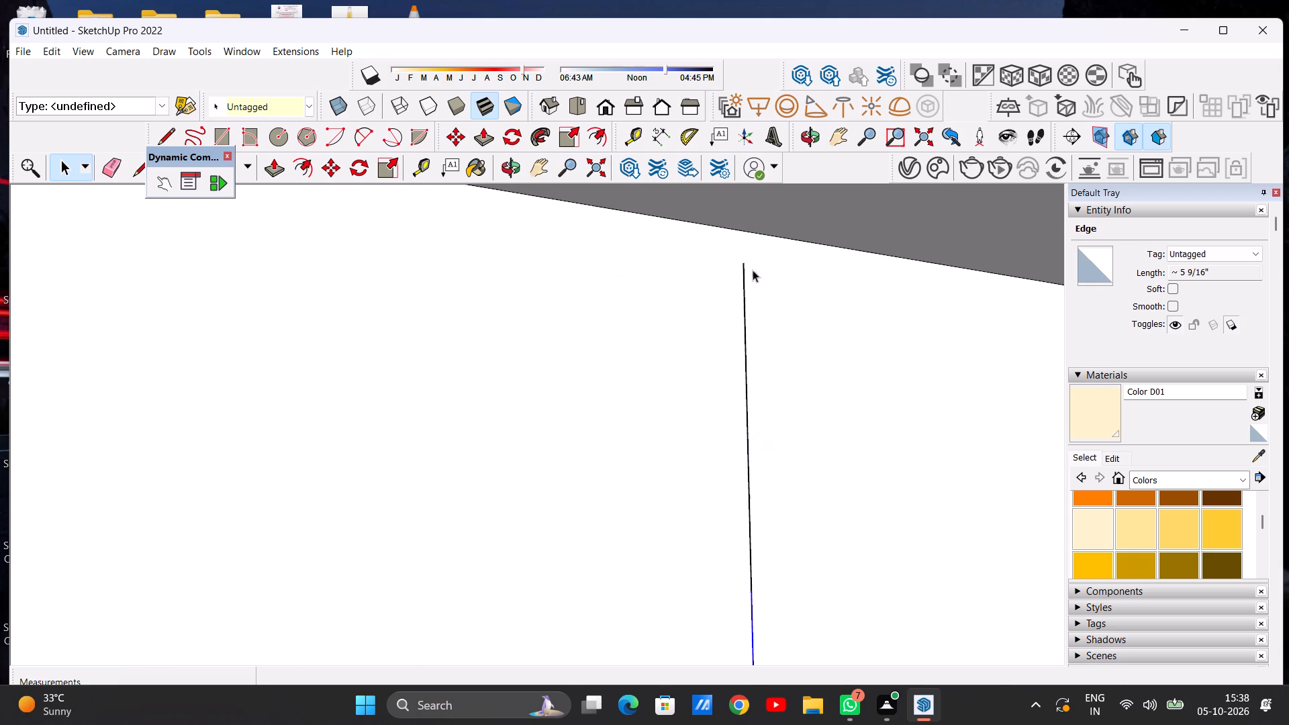
{"action": "key", "text": "l"}
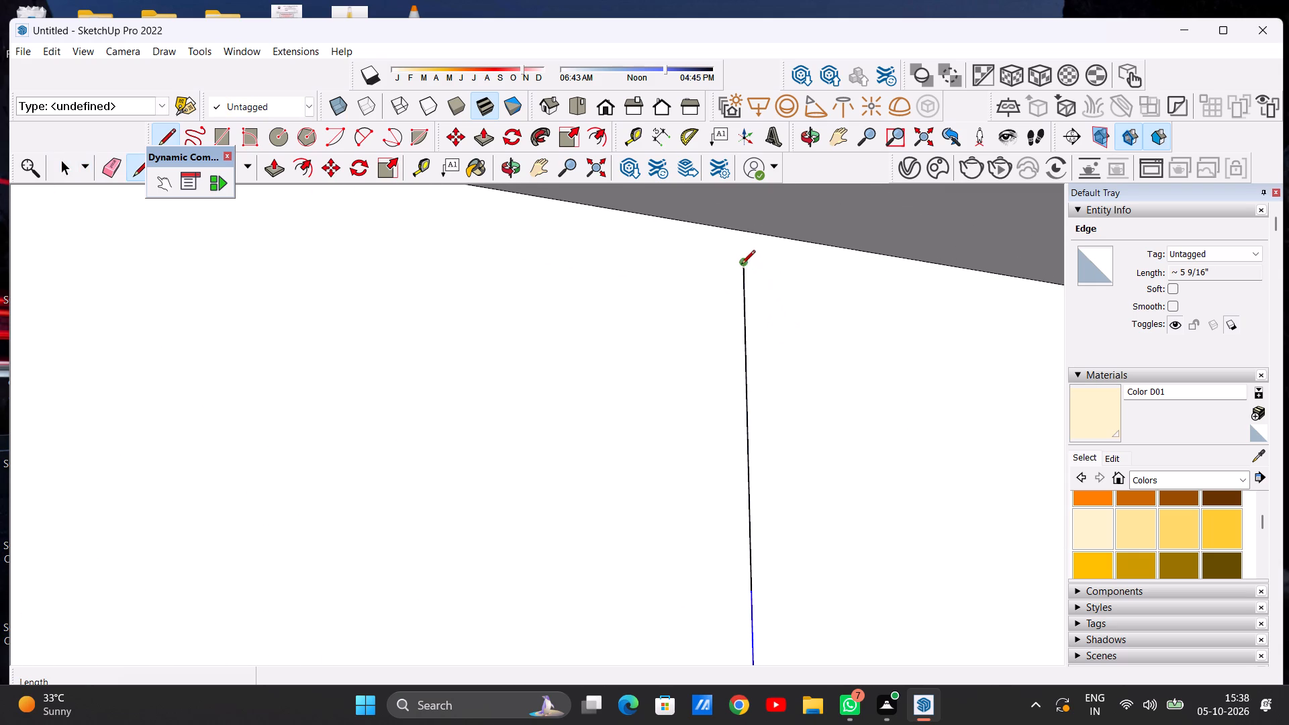
{"action": "left_click", "coordinate": [745, 263]}
{"action": "left_click", "coordinate": [741, 228]}
{"action": "key", "text": "space"}
{"action": "scroll", "coordinate": [732, 356], "scroll_direction": "down", "scroll_amount": 18}
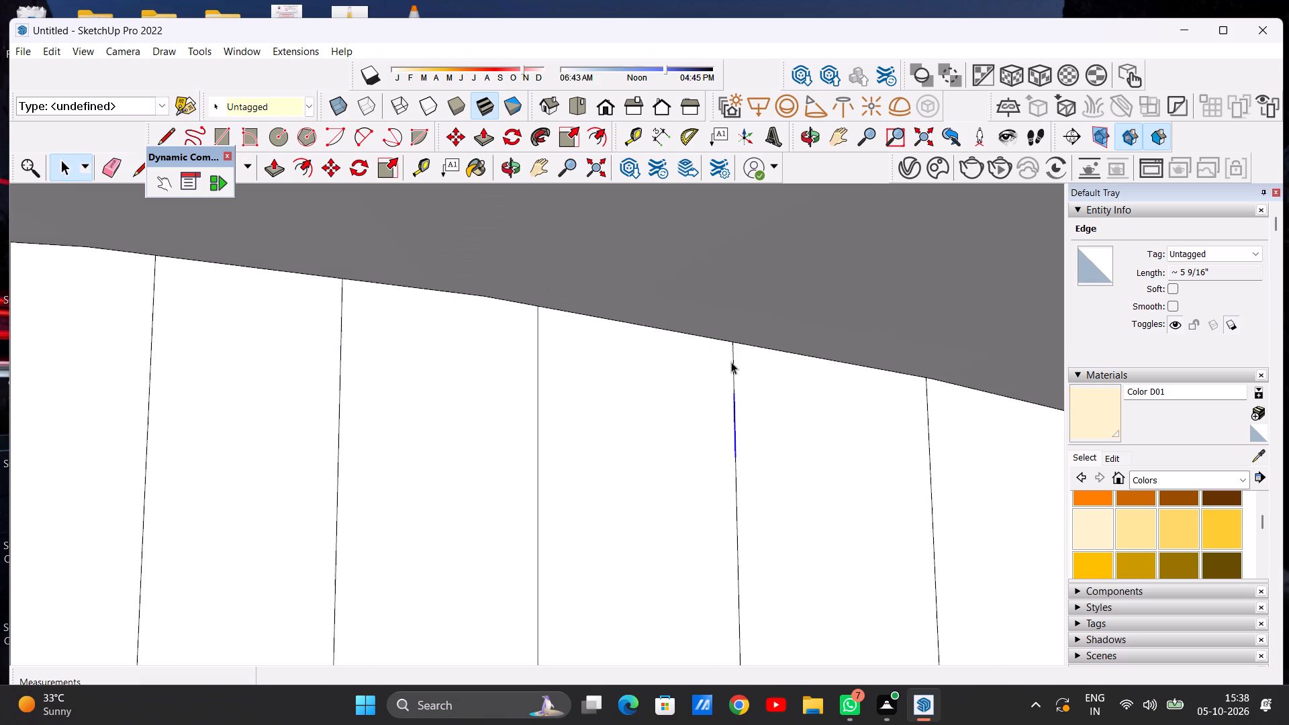
{"action": "scroll", "coordinate": [731, 362], "scroll_direction": "down", "scroll_amount": 20}
{"action": "scroll", "coordinate": [731, 362], "scroll_direction": "down", "scroll_amount": 3}
{"action": "left_click", "coordinate": [928, 291]}
Examine the arched boundary wall's panel lines and the adjoining gate from several angles and distances.
{"action": "scroll", "coordinate": [735, 427], "scroll_direction": "down", "scroll_amount": 11}
{"action": "scroll", "coordinate": [610, 443], "scroll_direction": "up", "scroll_amount": 5}
{"action": "middle_click_drag", "start_coordinate": [618, 464], "coordinate": [776, 493]}
{"action": "middle_click_drag", "start_coordinate": [809, 488], "coordinate": [677, 498]}
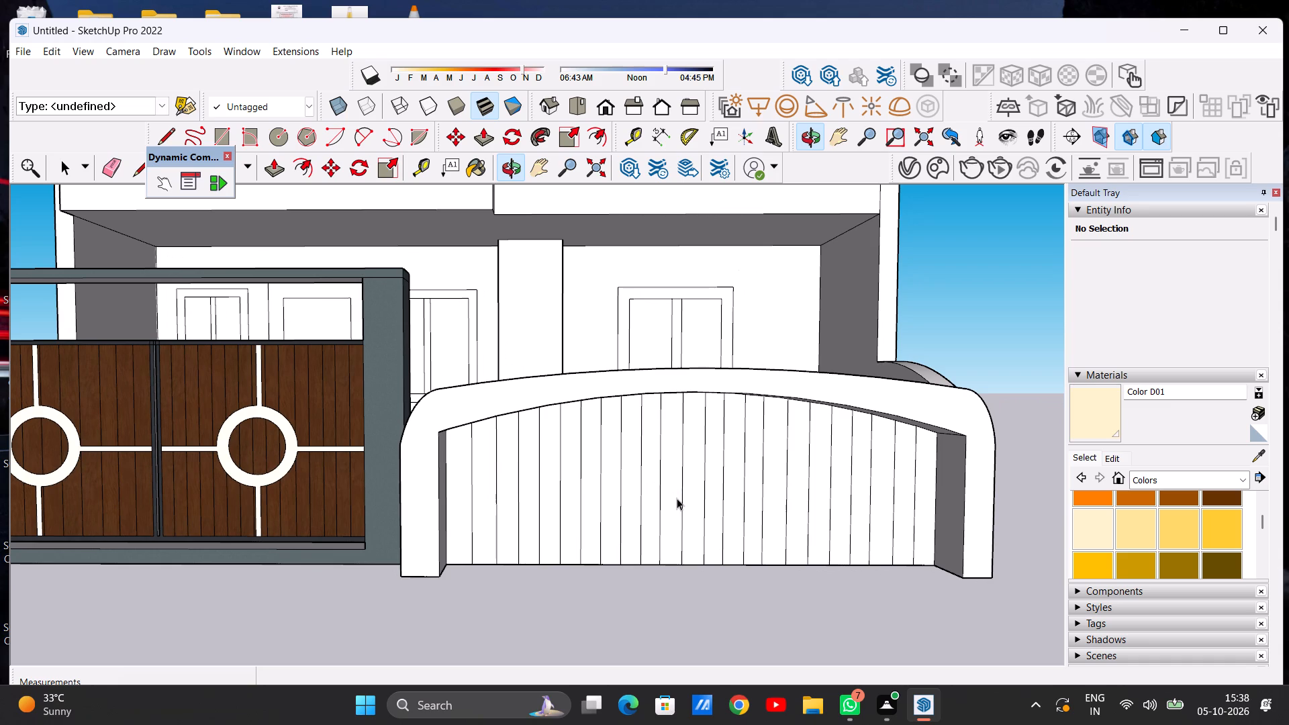
{"action": "scroll", "coordinate": [677, 498], "scroll_direction": "down", "scroll_amount": 16}
{"action": "scroll", "coordinate": [647, 507], "scroll_direction": "up", "scroll_amount": 7}
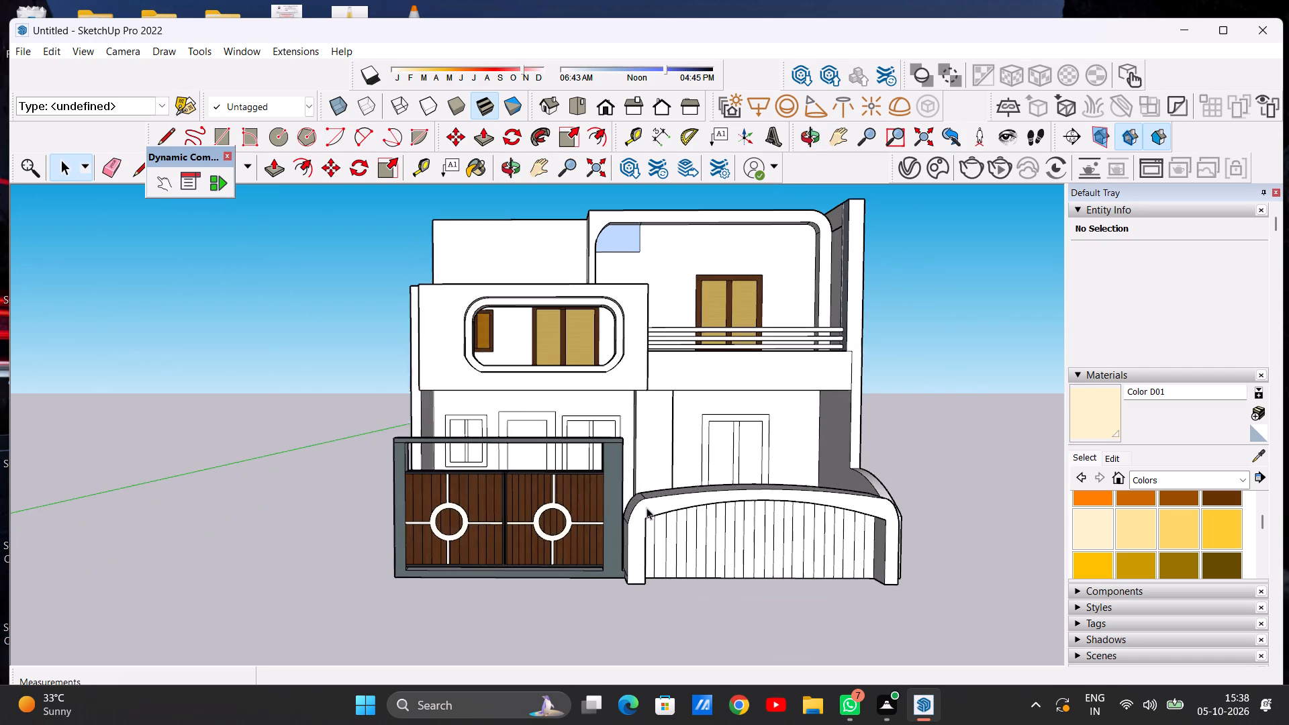
{"action": "middle_click_drag", "start_coordinate": [632, 543], "coordinate": [735, 554]}
{"action": "scroll", "coordinate": [727, 537], "scroll_direction": "up", "scroll_amount": 2}
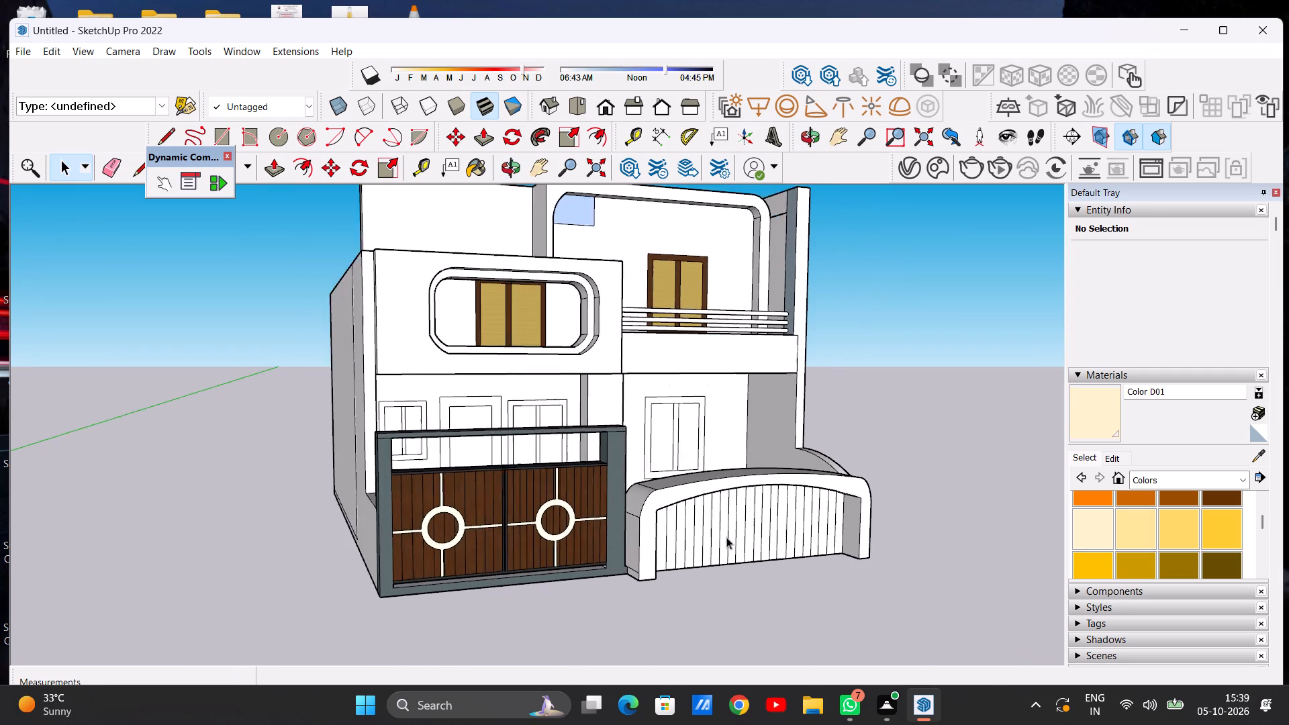
{"action": "scroll", "coordinate": [726, 537], "scroll_direction": "up", "scroll_amount": 4}
{"action": "middle_click_drag", "start_coordinate": [716, 557], "coordinate": [699, 524]}
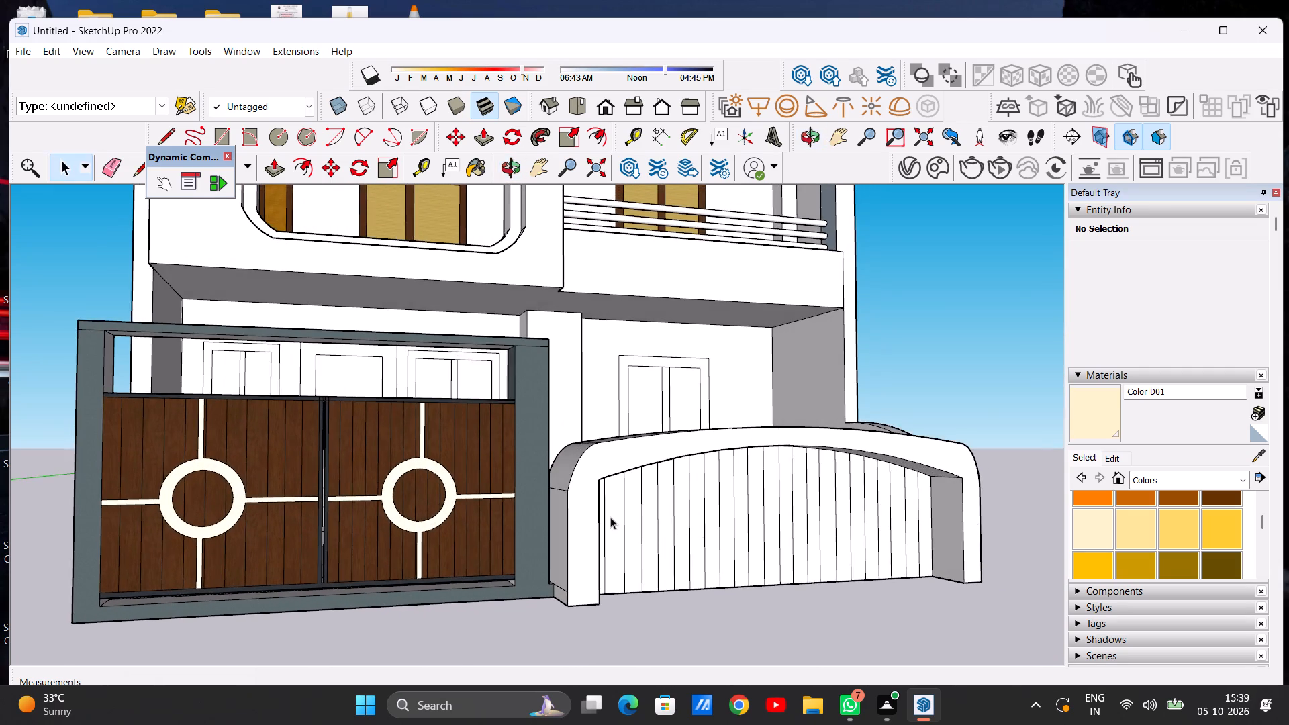
{"action": "scroll", "coordinate": [610, 517], "scroll_direction": "up", "scroll_amount": 7}
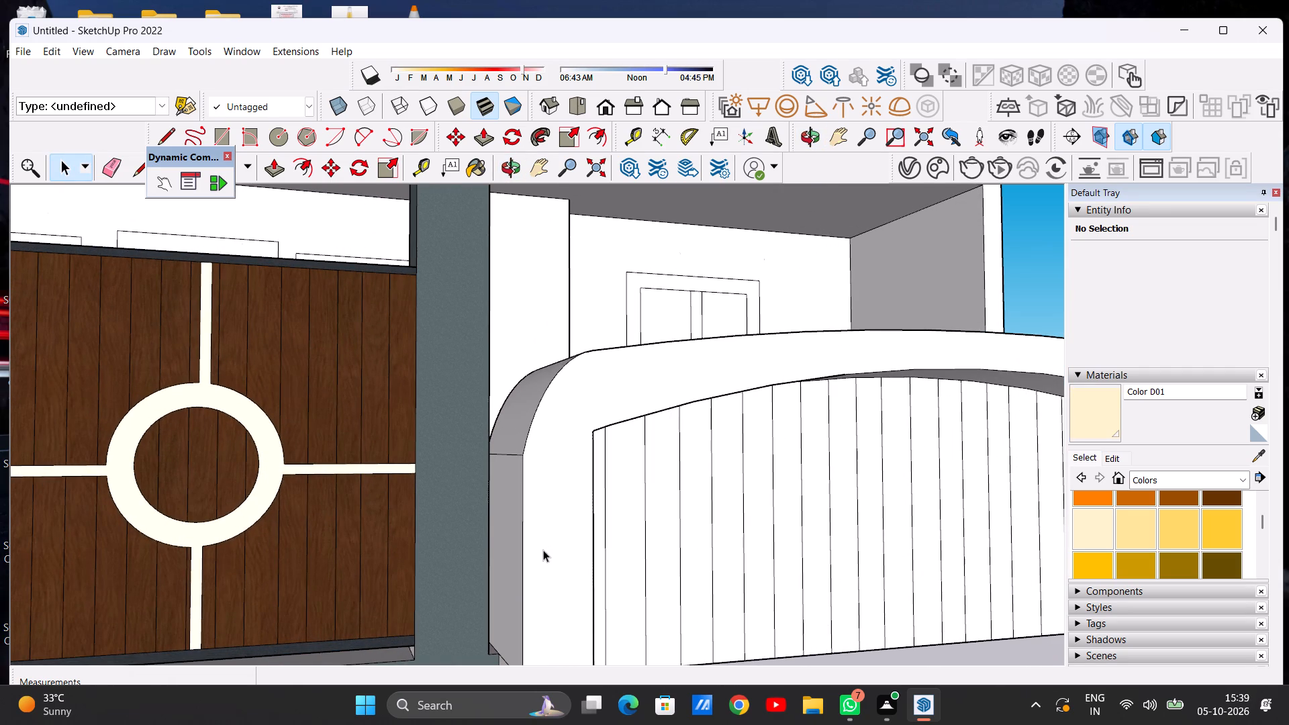
Examine the arched boundary wall's panels, the gate and the house front from several angles and distances.
{"action": "scroll", "coordinate": [559, 542], "scroll_direction": "down", "scroll_amount": 3}
{"action": "scroll", "coordinate": [659, 468], "scroll_direction": "up", "scroll_amount": 4}
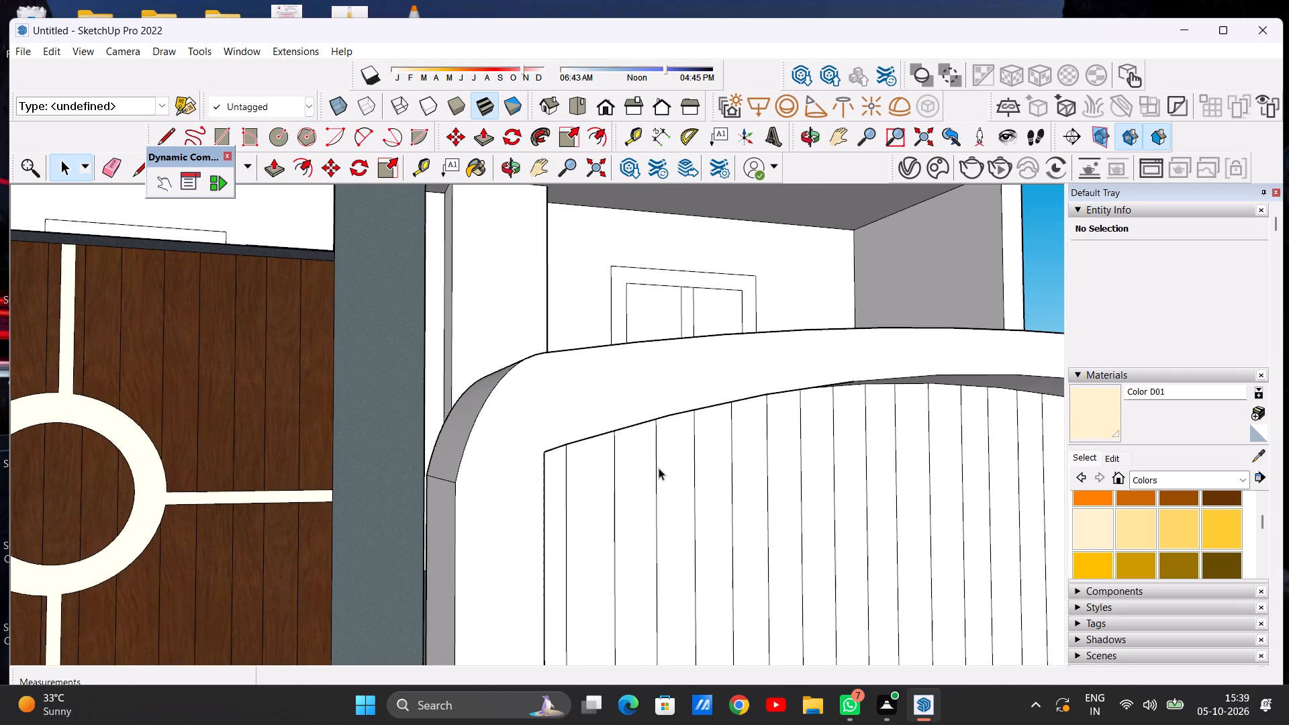
{"action": "scroll", "coordinate": [582, 638], "scroll_direction": "down", "scroll_amount": 12}
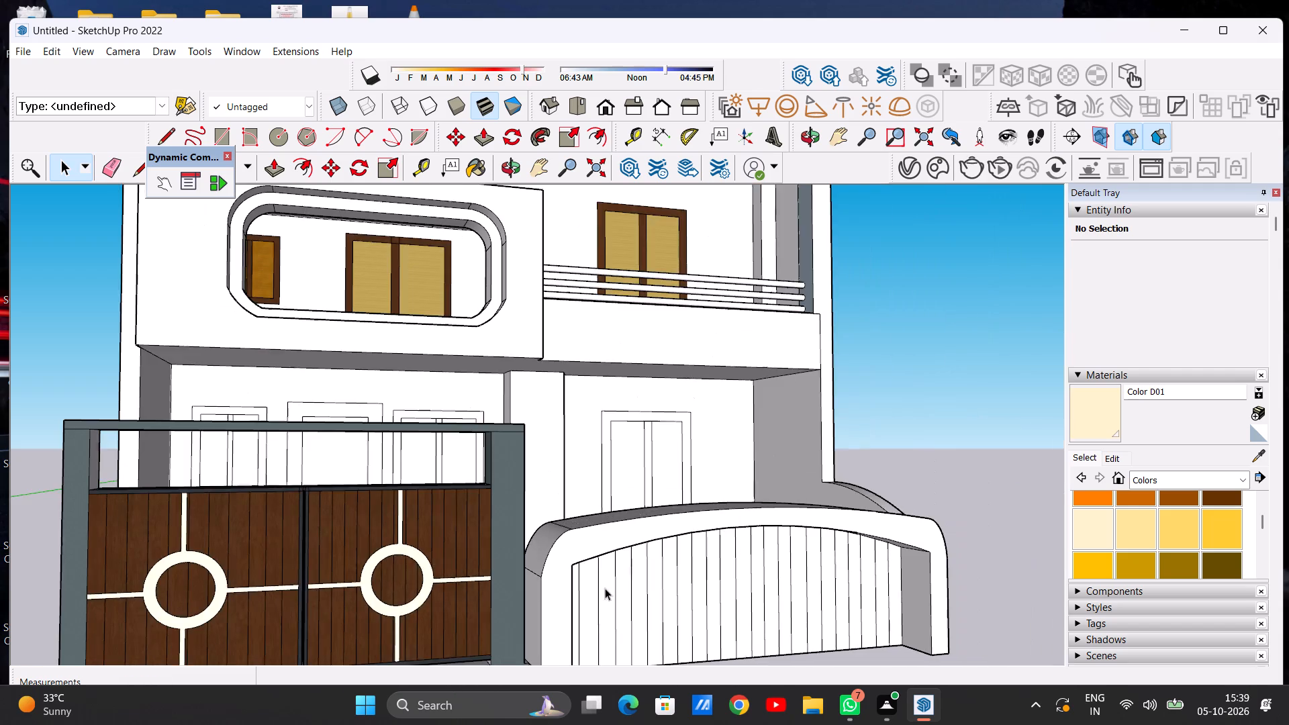
{"action": "scroll", "coordinate": [611, 574], "scroll_direction": "down", "scroll_amount": 6}
{"action": "scroll", "coordinate": [654, 635], "scroll_direction": "up", "scroll_amount": 7}
{"action": "middle_click_drag", "start_coordinate": [540, 614], "coordinate": [589, 610]}
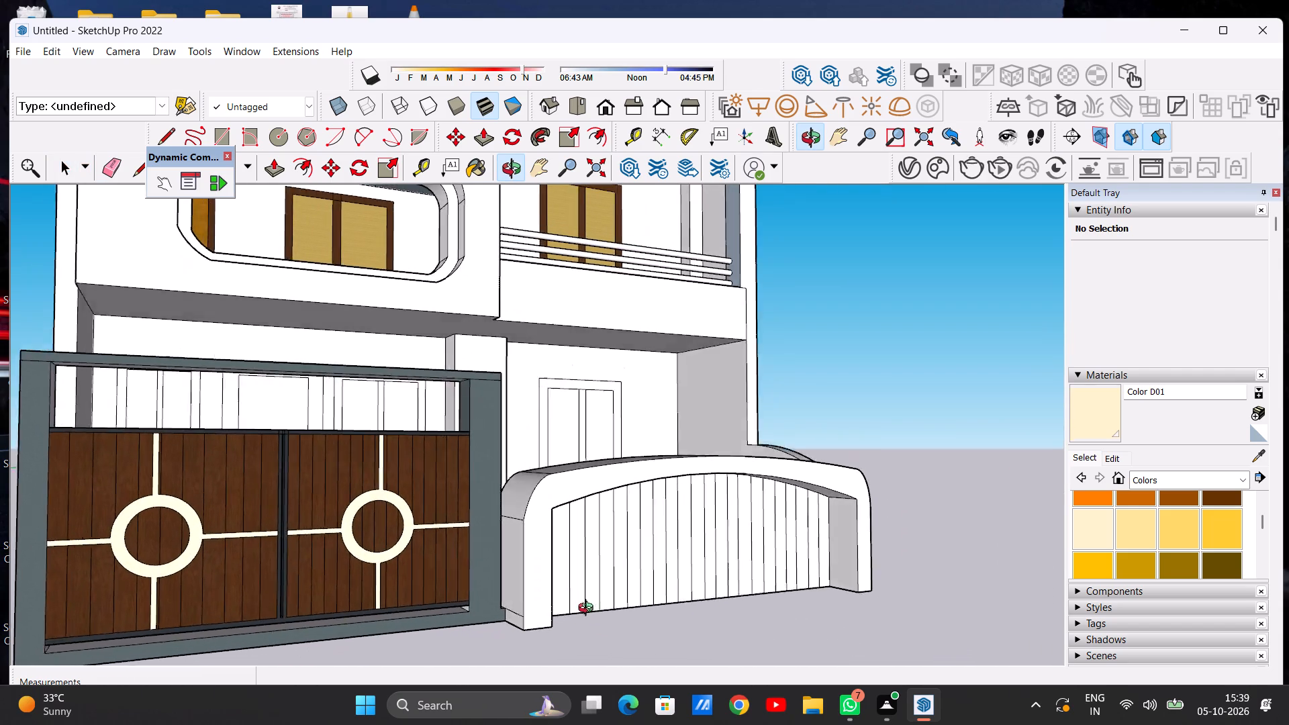
{"action": "middle_click_drag", "start_coordinate": [589, 610], "coordinate": [514, 606]}
{"action": "scroll", "coordinate": [548, 535], "scroll_direction": "up", "scroll_amount": 7}
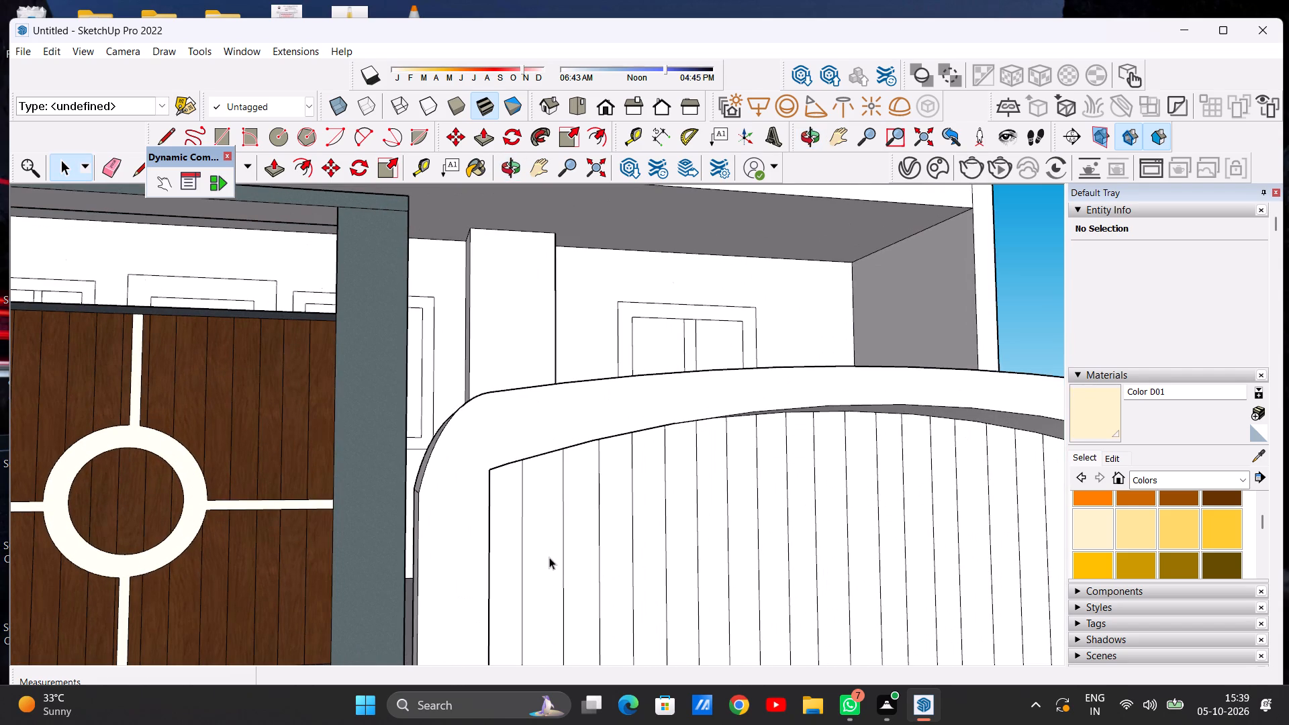
{"action": "key", "text": "p"}
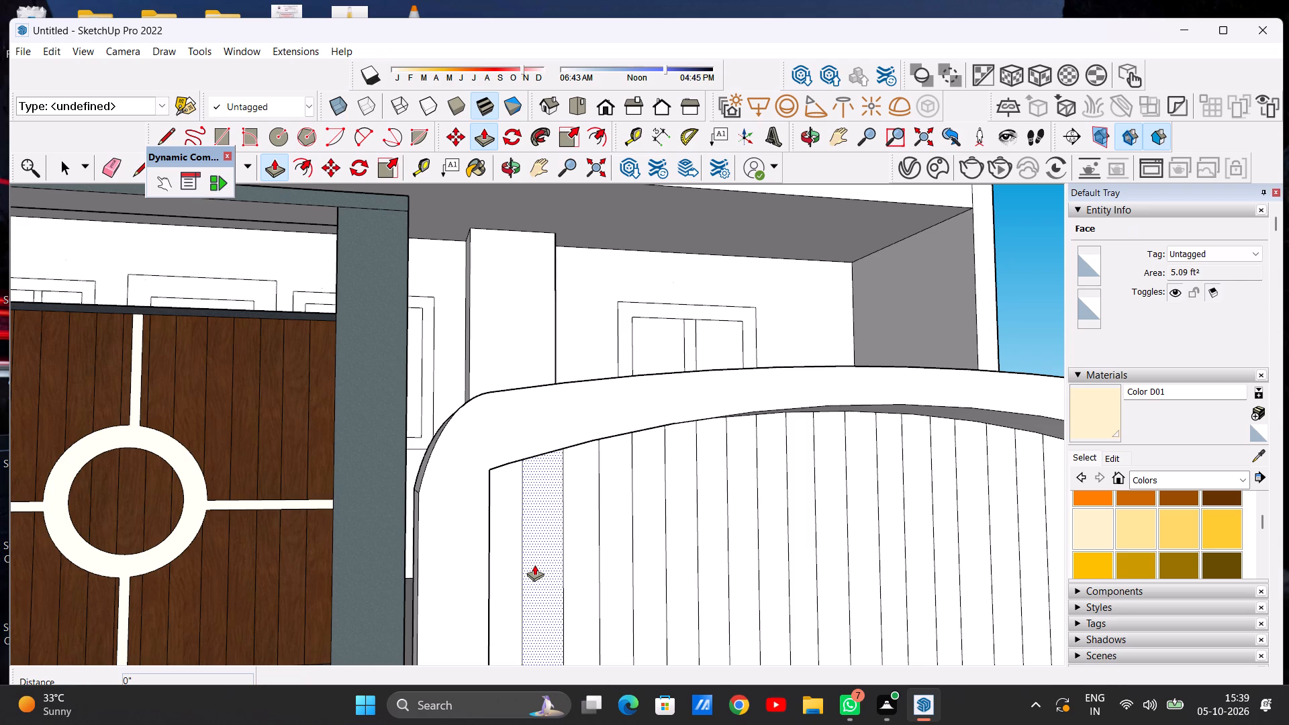
{"action": "key", "text": "space"}
{"action": "scroll", "coordinate": [544, 577], "scroll_direction": "down", "scroll_amount": 11}
{"action": "middle_click_drag", "start_coordinate": [676, 591], "coordinate": [628, 595]}
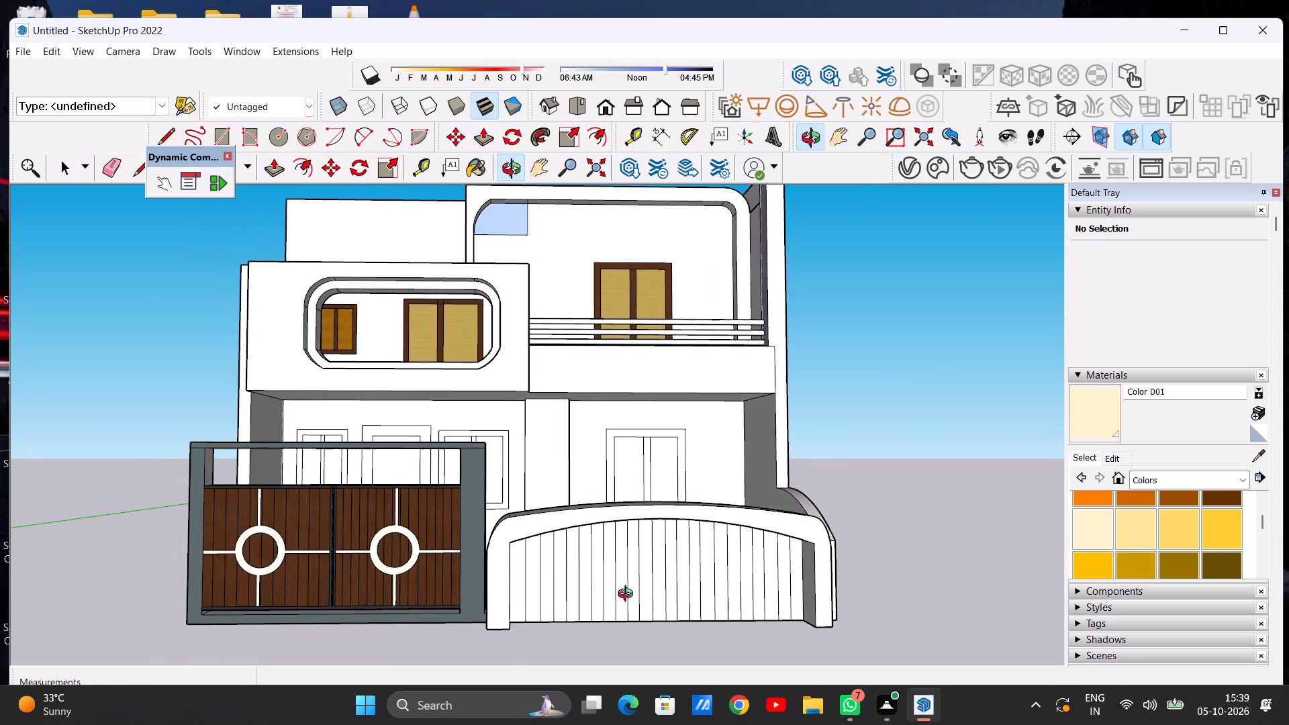
{"action": "middle_click_drag", "start_coordinate": [628, 595], "coordinate": [602, 573]}
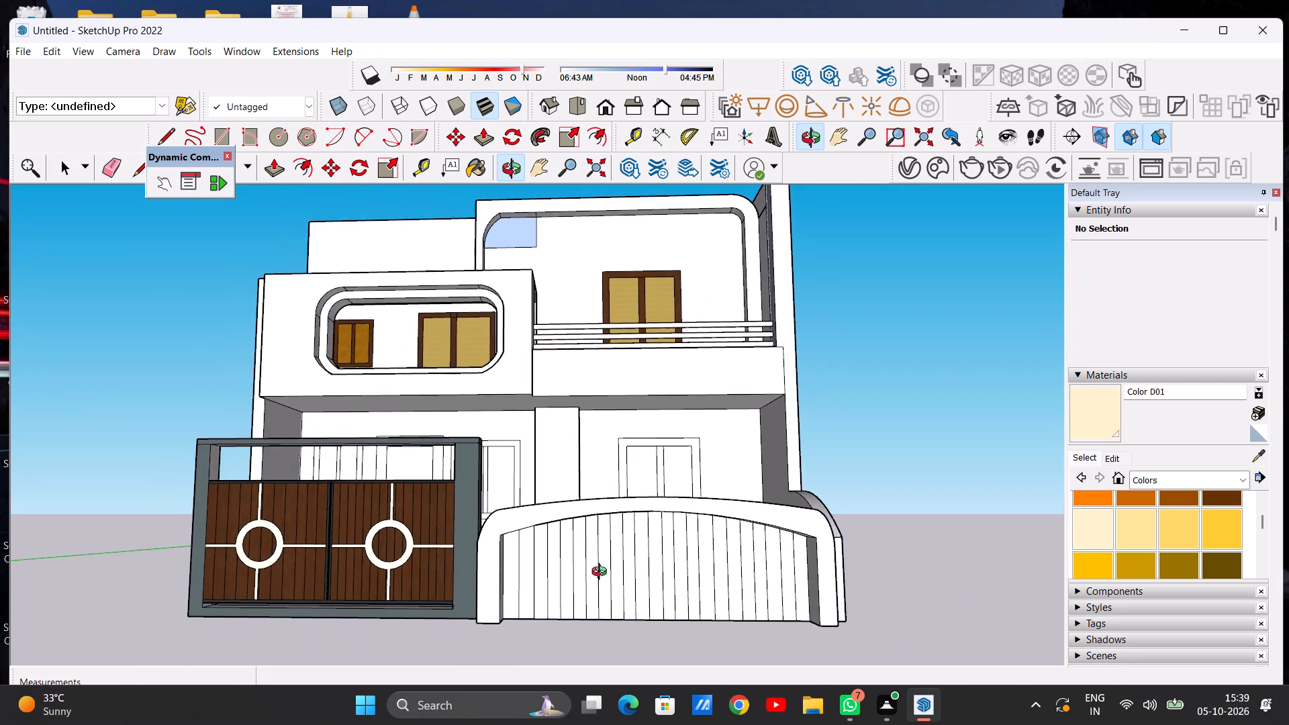
{"action": "middle_click_drag", "start_coordinate": [602, 573], "coordinate": [615, 576]}
{"action": "middle_click", "coordinate": [615, 576]}
{"action": "scroll", "coordinate": [631, 542], "scroll_direction": "up", "scroll_amount": 6}
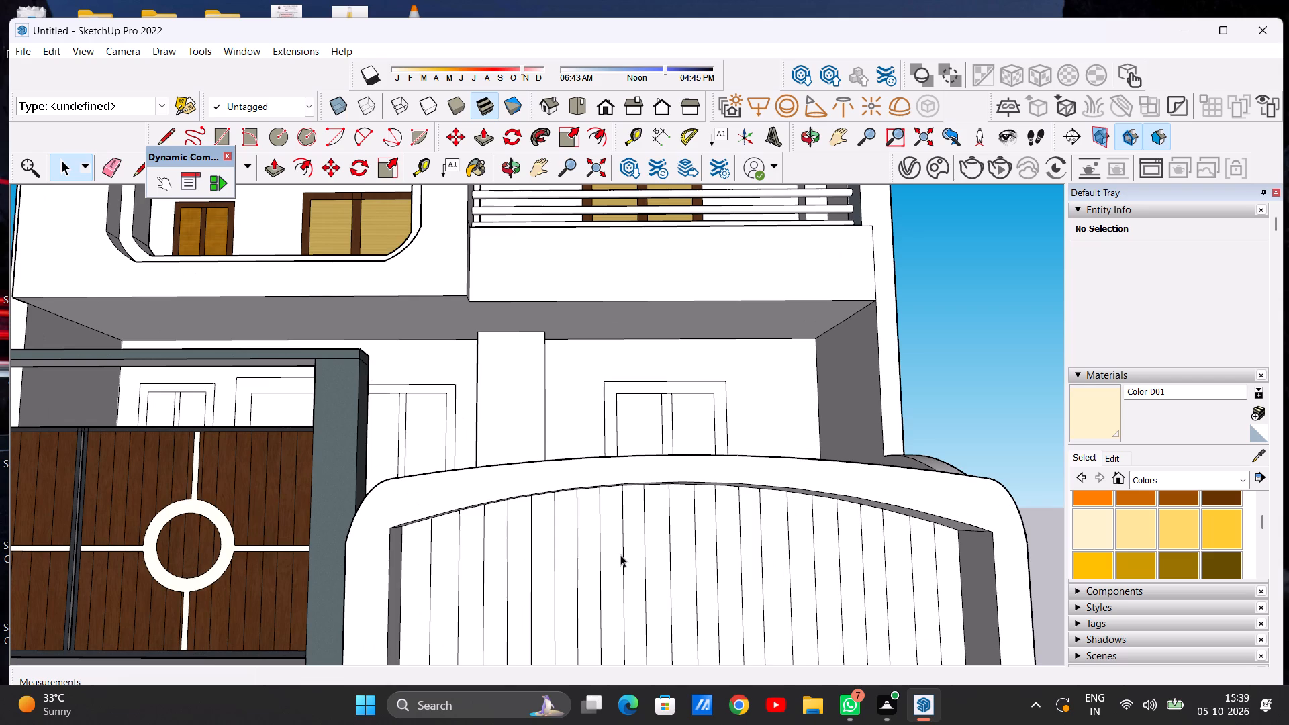
{"action": "scroll", "coordinate": [620, 554], "scroll_direction": "down", "scroll_amount": 11}
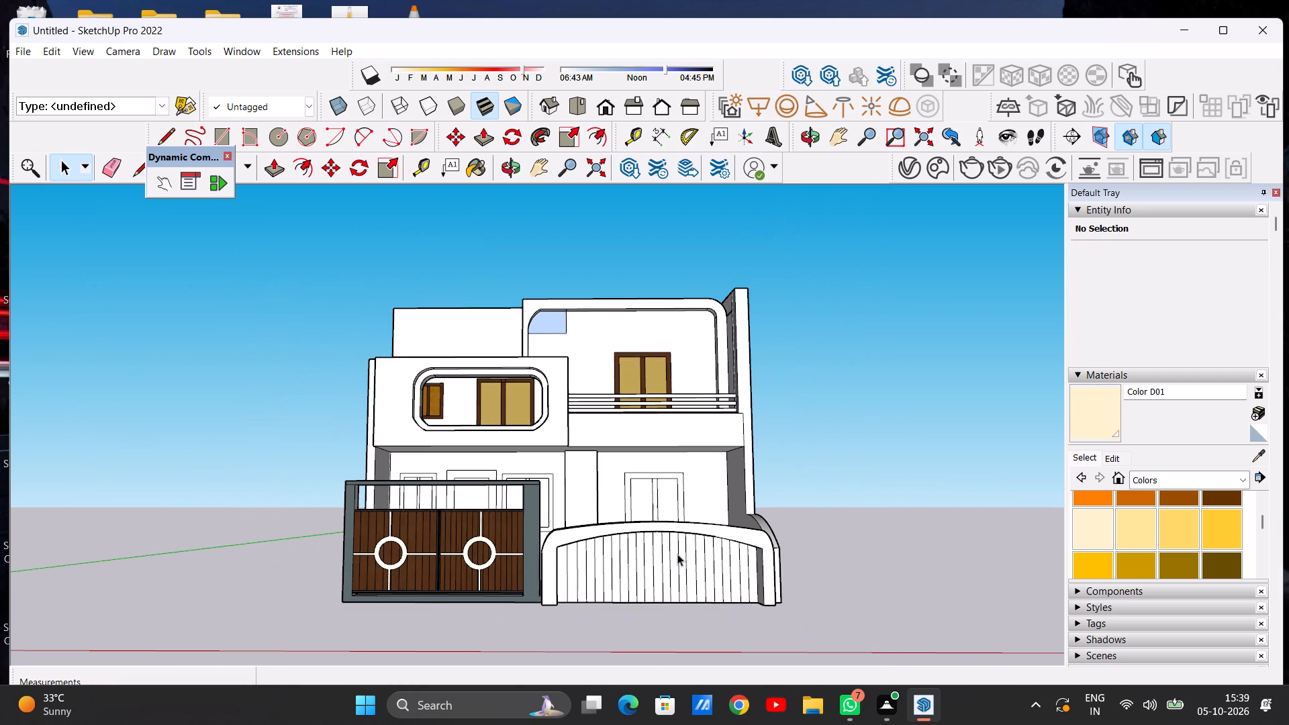
{"action": "scroll", "coordinate": [685, 561], "scroll_direction": "down", "scroll_amount": 4}
{"action": "middle_click_drag", "start_coordinate": [577, 574], "coordinate": [629, 570]}
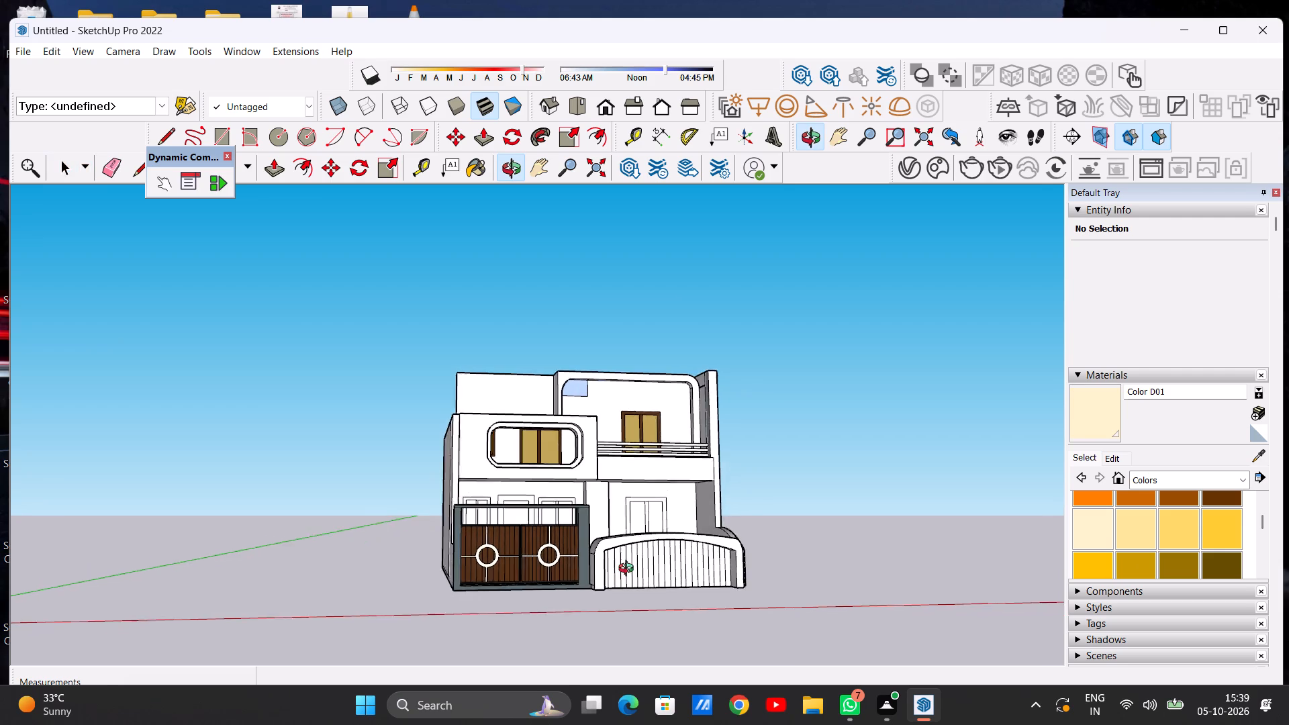
{"action": "middle_click_drag", "start_coordinate": [629, 570], "coordinate": [564, 577]}
{"action": "scroll", "coordinate": [610, 553], "scroll_direction": "up", "scroll_amount": 8}
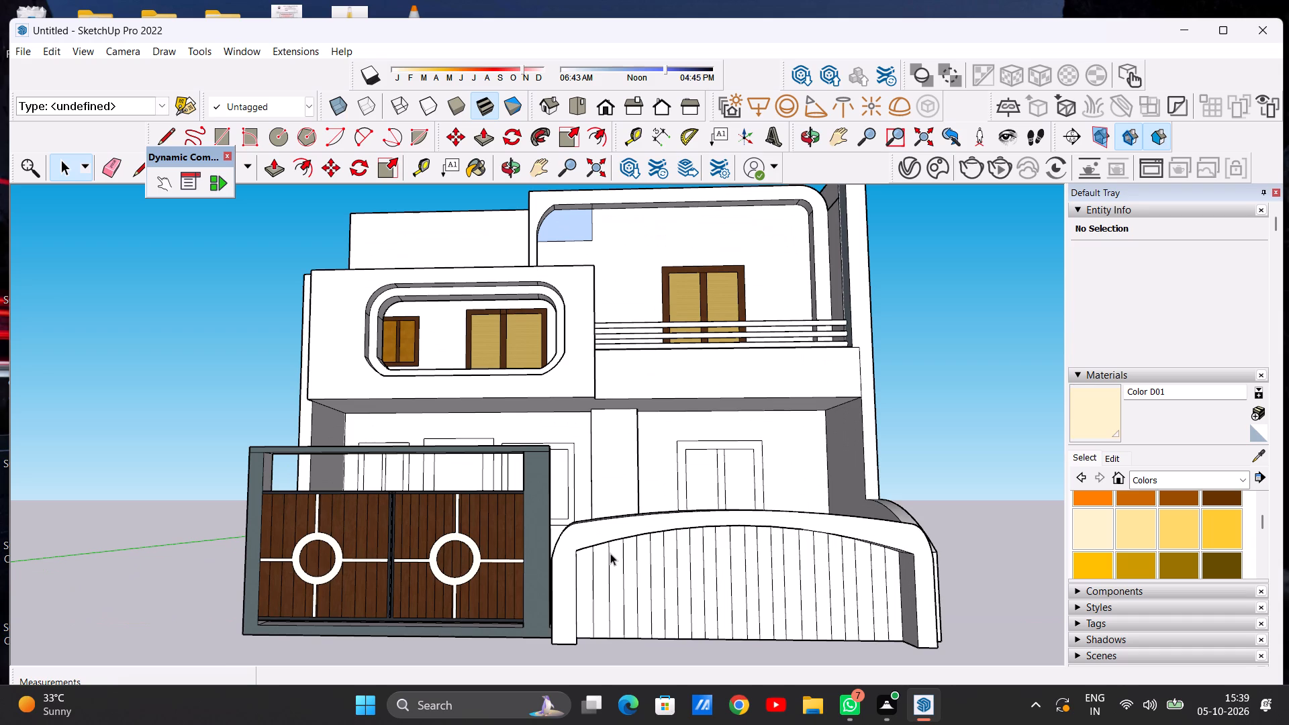
{"action": "scroll", "coordinate": [749, 570], "scroll_direction": "down", "scroll_amount": 2}
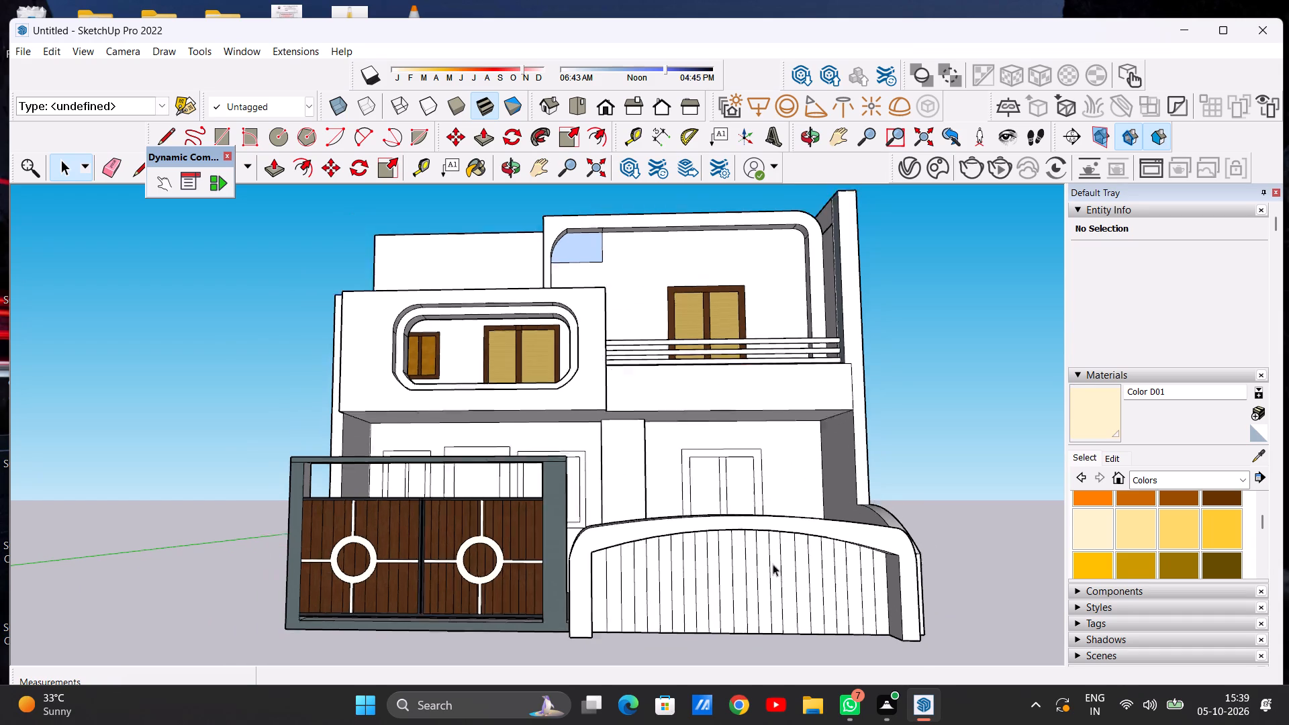
{"action": "scroll", "coordinate": [773, 564], "scroll_direction": "down", "scroll_amount": 5}
{"action": "scroll", "coordinate": [681, 599], "scroll_direction": "up", "scroll_amount": 7}
{"action": "middle_click_drag", "start_coordinate": [658, 589], "coordinate": [663, 574]}
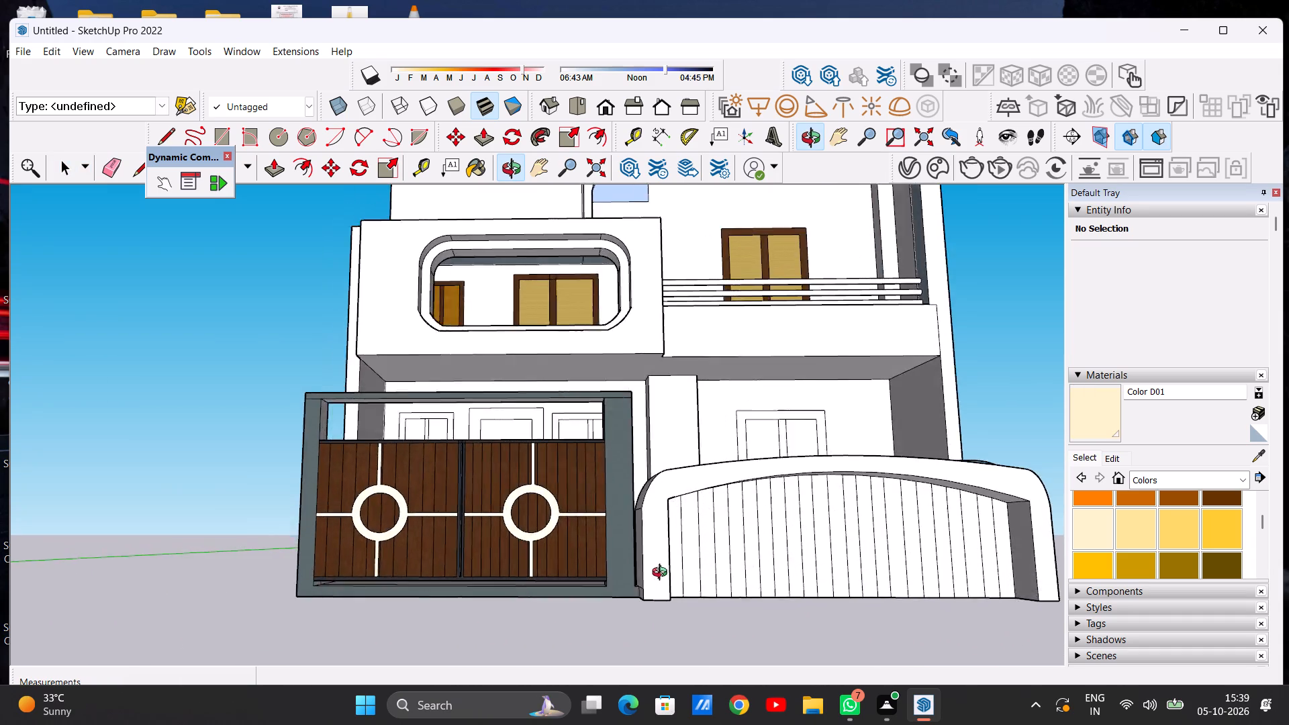
{"action": "middle_click_drag", "start_coordinate": [663, 574], "coordinate": [658, 614]}
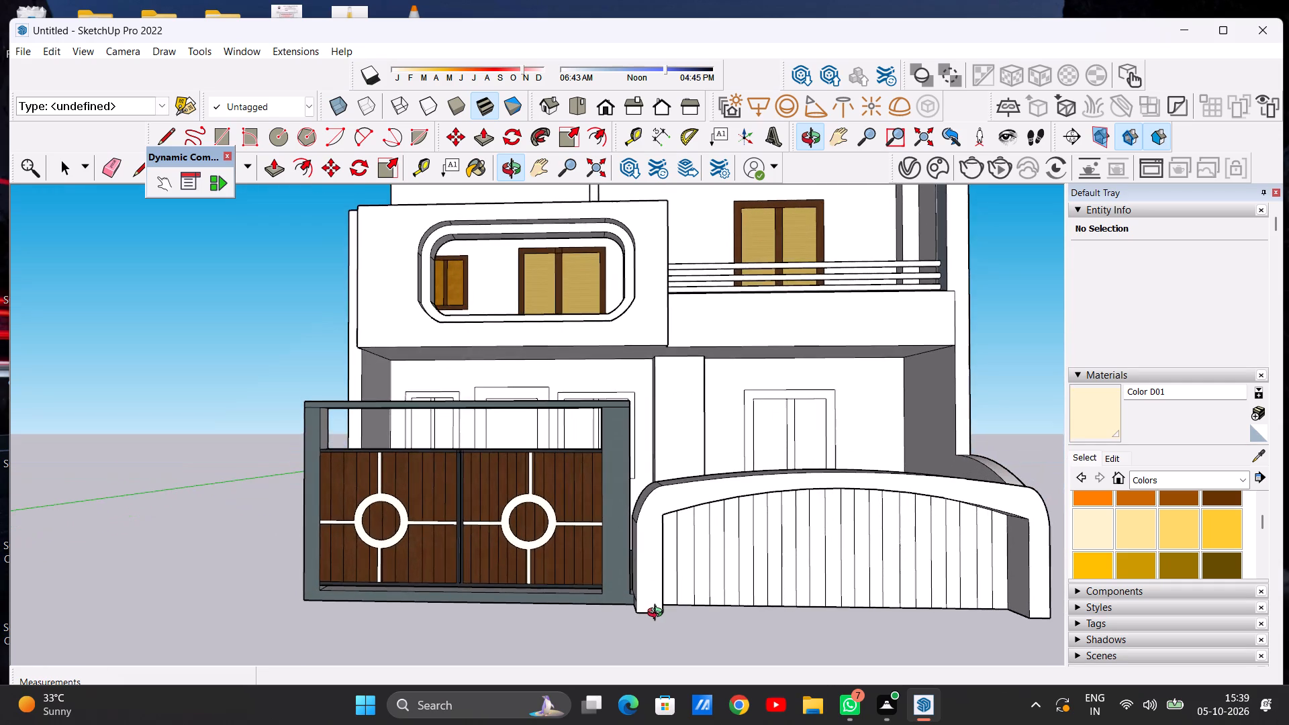
{"action": "middle_click_drag", "start_coordinate": [658, 614], "coordinate": [659, 614]}
Push/Pull the recess panel nearest the gate outward by about 1' 8 3/4".
{"action": "scroll", "coordinate": [826, 538], "scroll_direction": "down", "scroll_amount": 3}
{"action": "scroll", "coordinate": [911, 568], "scroll_direction": "up", "scroll_amount": 4}
{"action": "middle_click_drag", "start_coordinate": [665, 566], "coordinate": [626, 563]}
{"action": "scroll", "coordinate": [612, 557], "scroll_direction": "up", "scroll_amount": 6}
{"action": "key", "text": "p"}
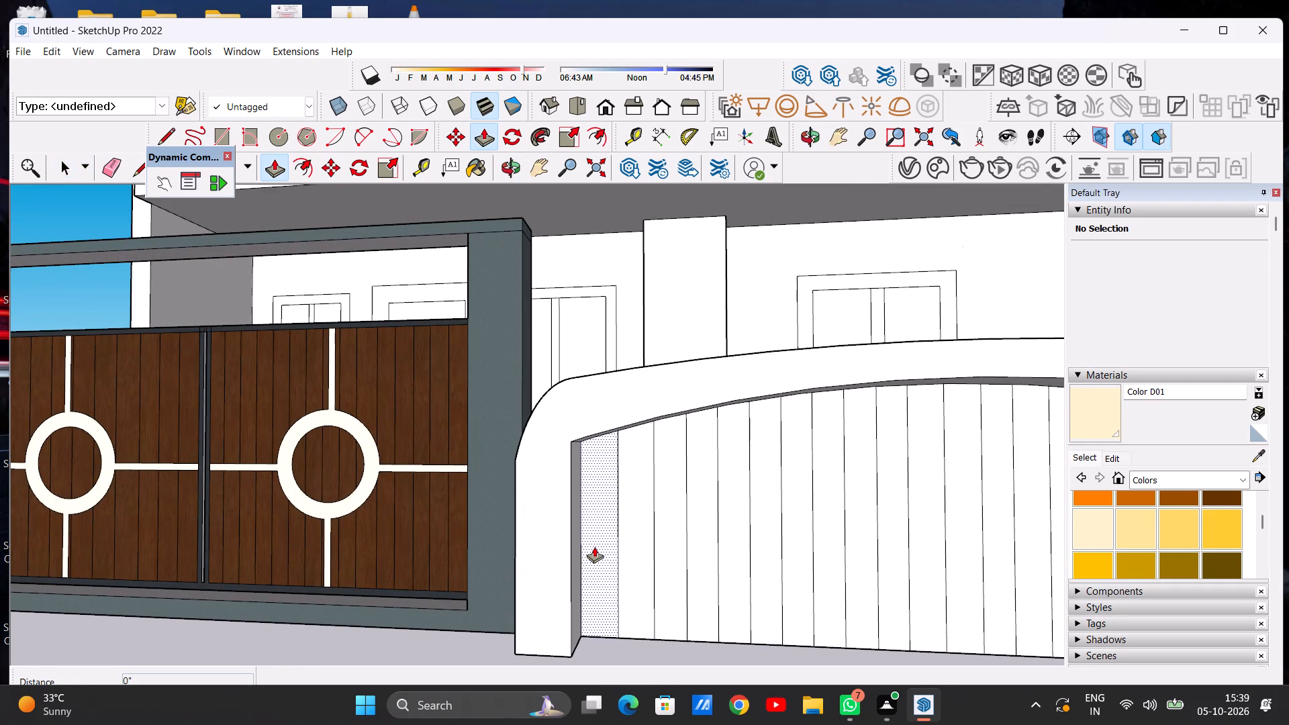
{"action": "left_click", "coordinate": [594, 546]}
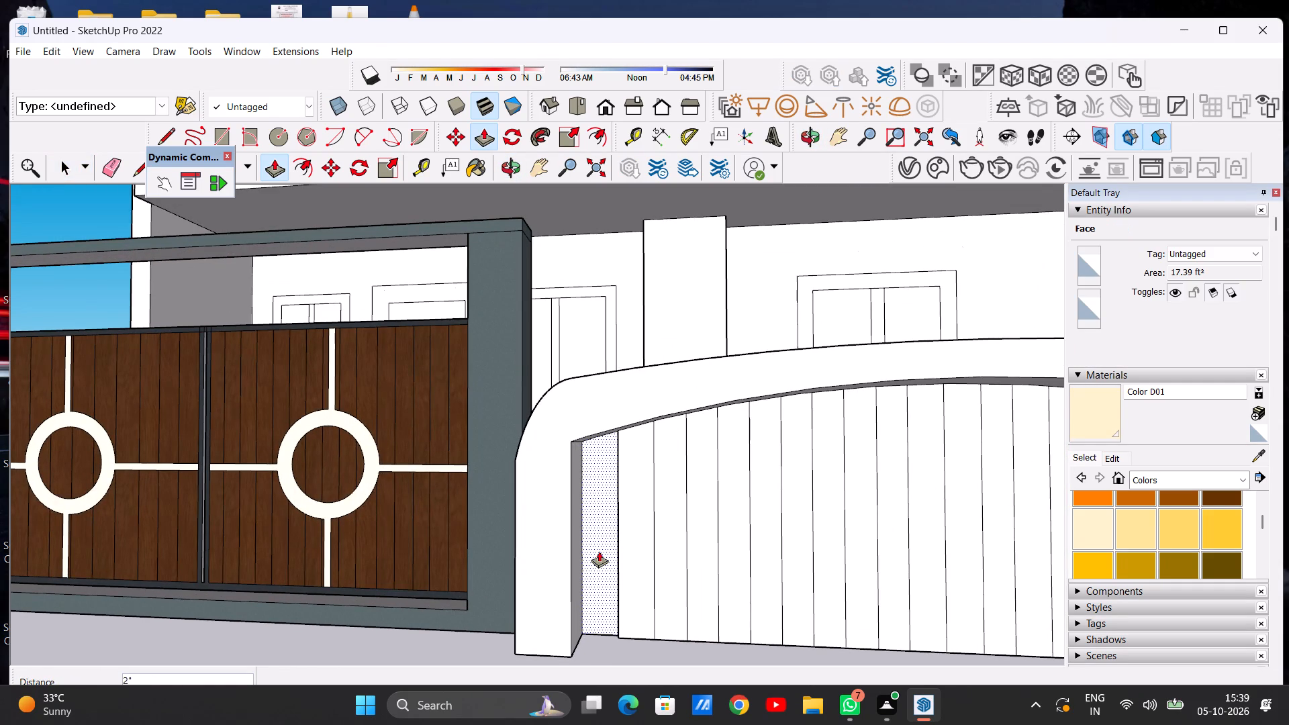
{"action": "left_click", "coordinate": [599, 557]}
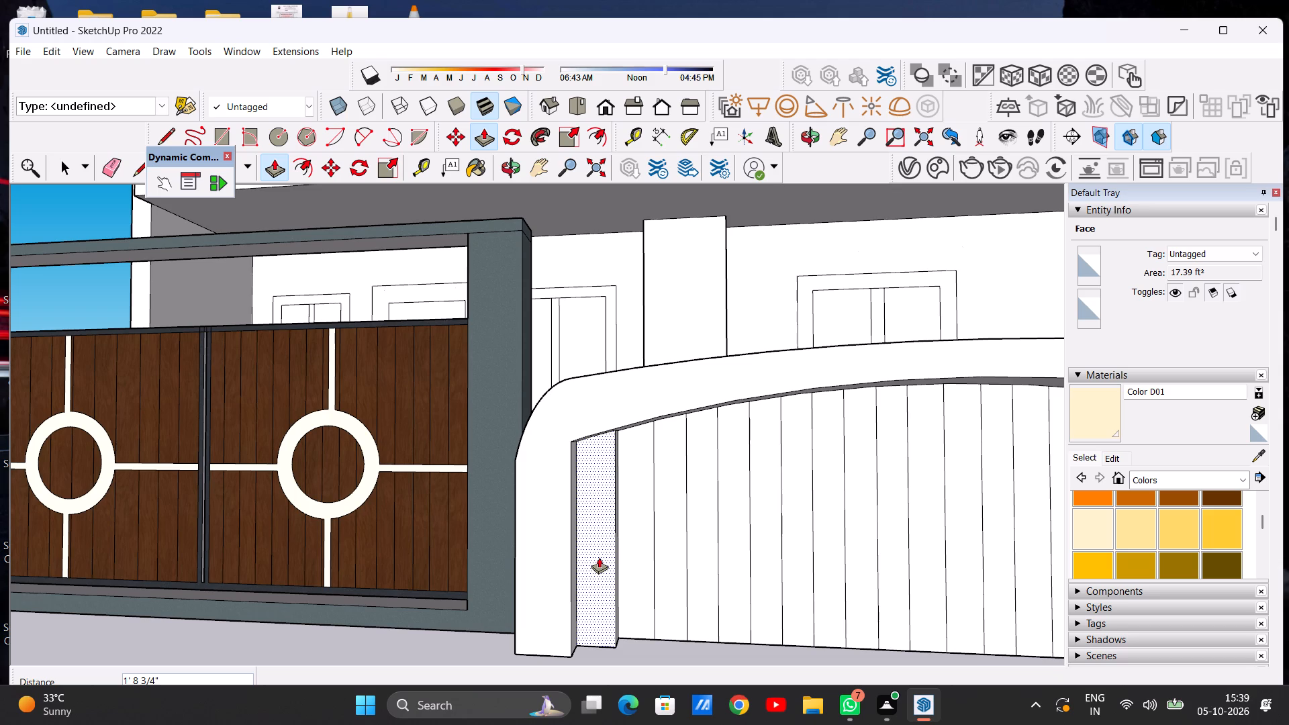
Pull the third recess panel from the gate outward by 1' 8 3/4", level with the first raised panel.
{"action": "left_click", "coordinate": [668, 530]}
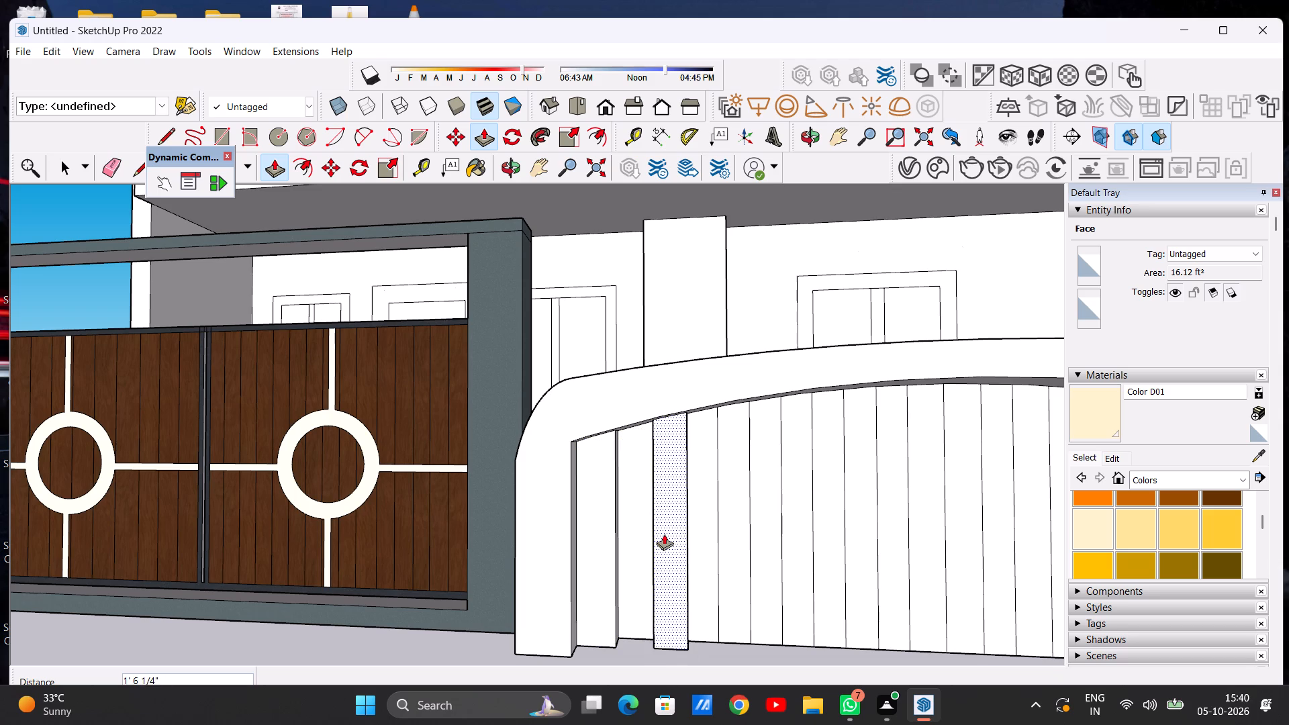
{"action": "left_click", "coordinate": [621, 533]}
{"action": "middle_click_drag", "start_coordinate": [624, 544], "coordinate": [779, 559]}
{"action": "scroll", "coordinate": [734, 532], "scroll_direction": "up", "scroll_amount": 6}
{"action": "middle_click_drag", "start_coordinate": [651, 537], "coordinate": [503, 577]}
{"action": "scroll", "coordinate": [623, 528], "scroll_direction": "up", "scroll_amount": 2}
{"action": "left_click", "coordinate": [718, 503]}
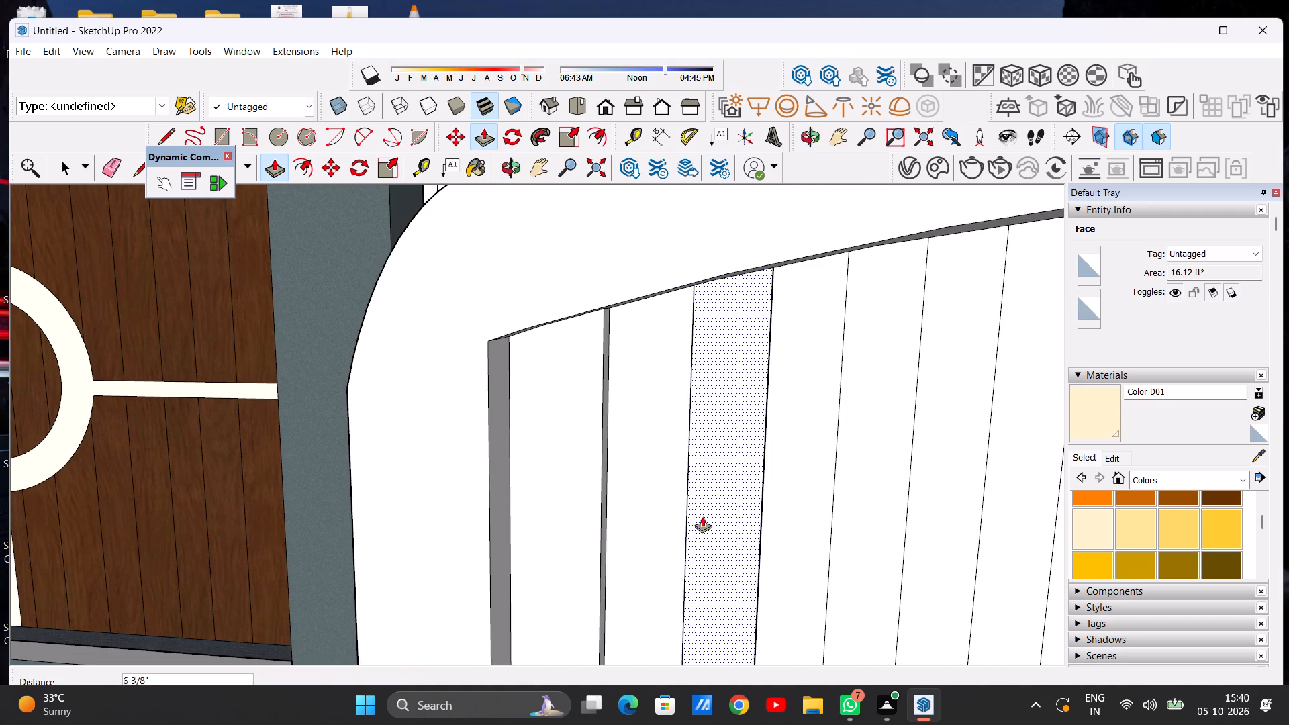
{"action": "left_click", "coordinate": [603, 551]}
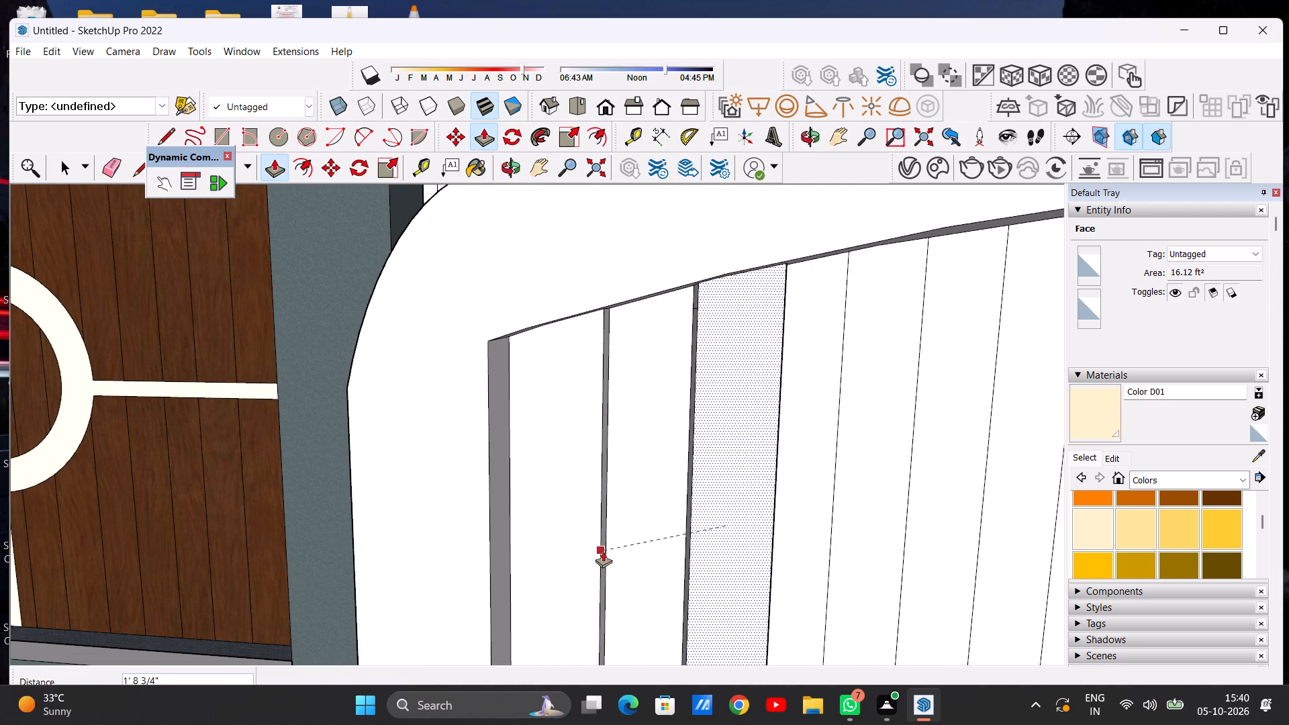
Pull the fifth recess panel from the gate outward by 1' 8 3/4", level with the raised third panel.
{"action": "scroll", "coordinate": [721, 551], "scroll_direction": "down", "scroll_amount": 4}
{"action": "middle_click_drag", "start_coordinate": [667, 561], "coordinate": [436, 555]}
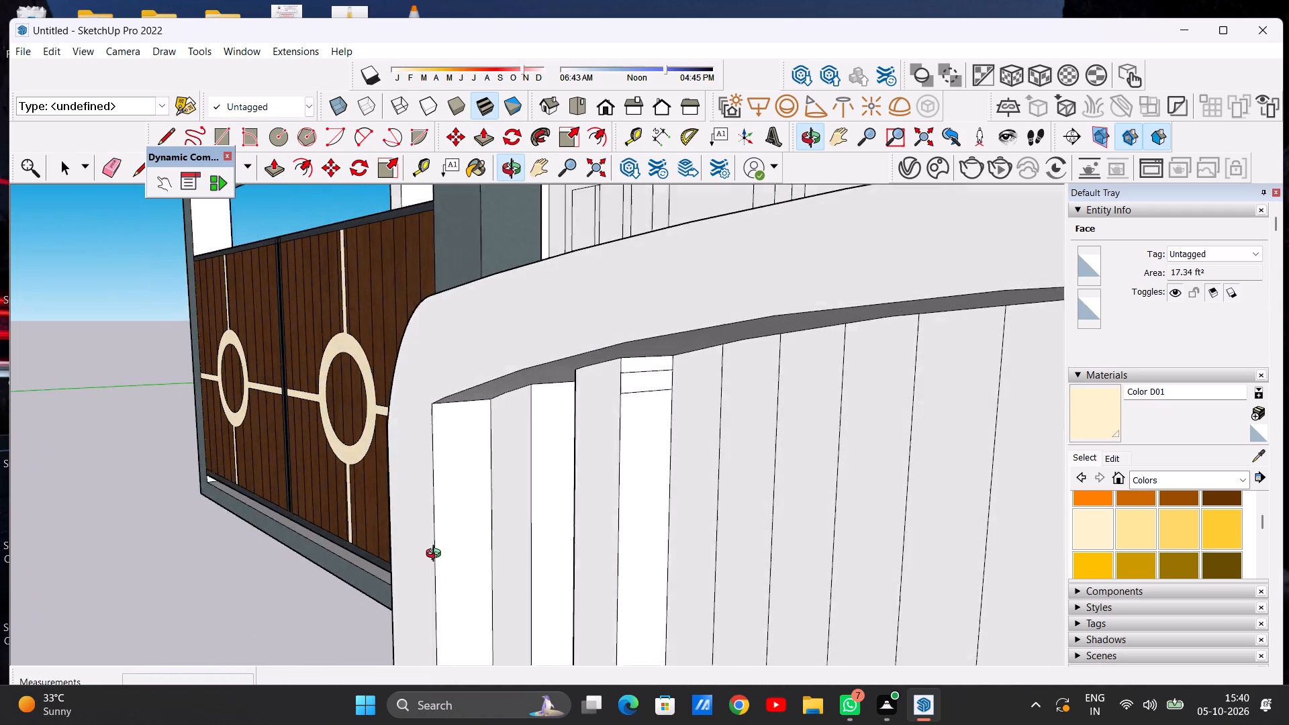
{"action": "middle_click_drag", "start_coordinate": [436, 555], "coordinate": [622, 557]}
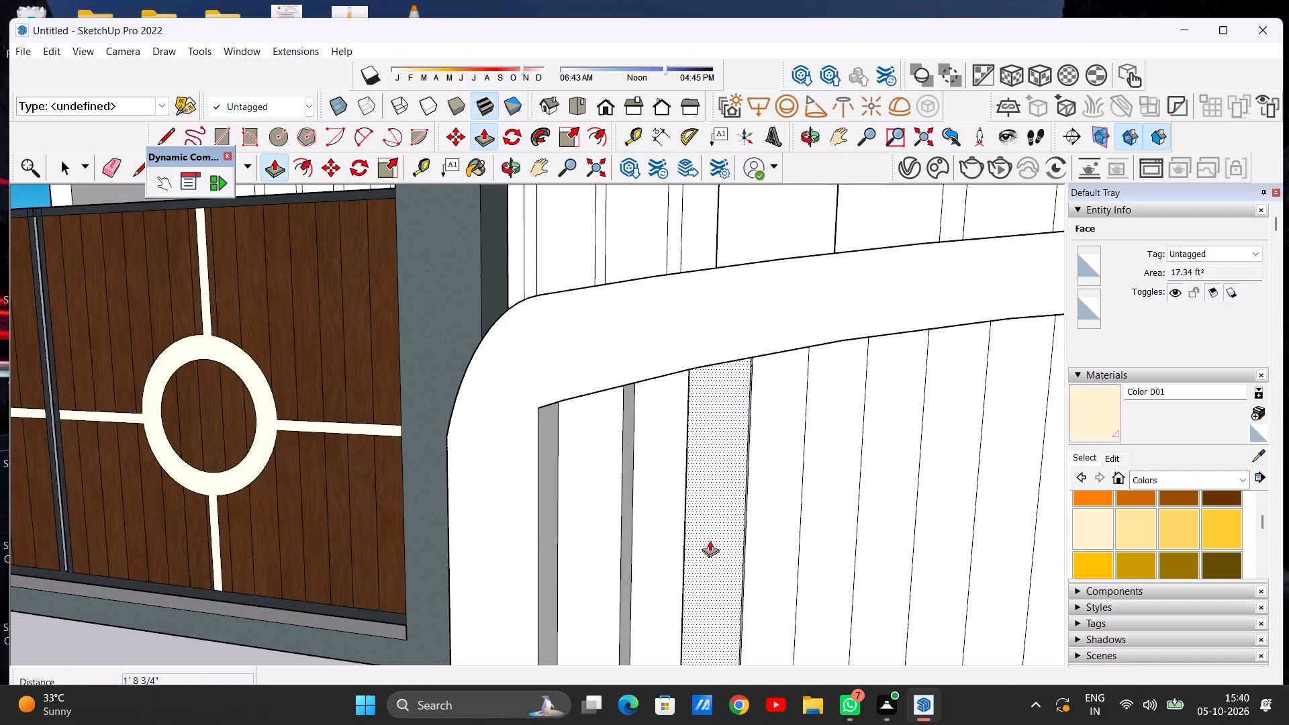
{"action": "scroll", "coordinate": [817, 510], "scroll_direction": "up", "scroll_amount": 2}
{"action": "left_click", "coordinate": [818, 509]}
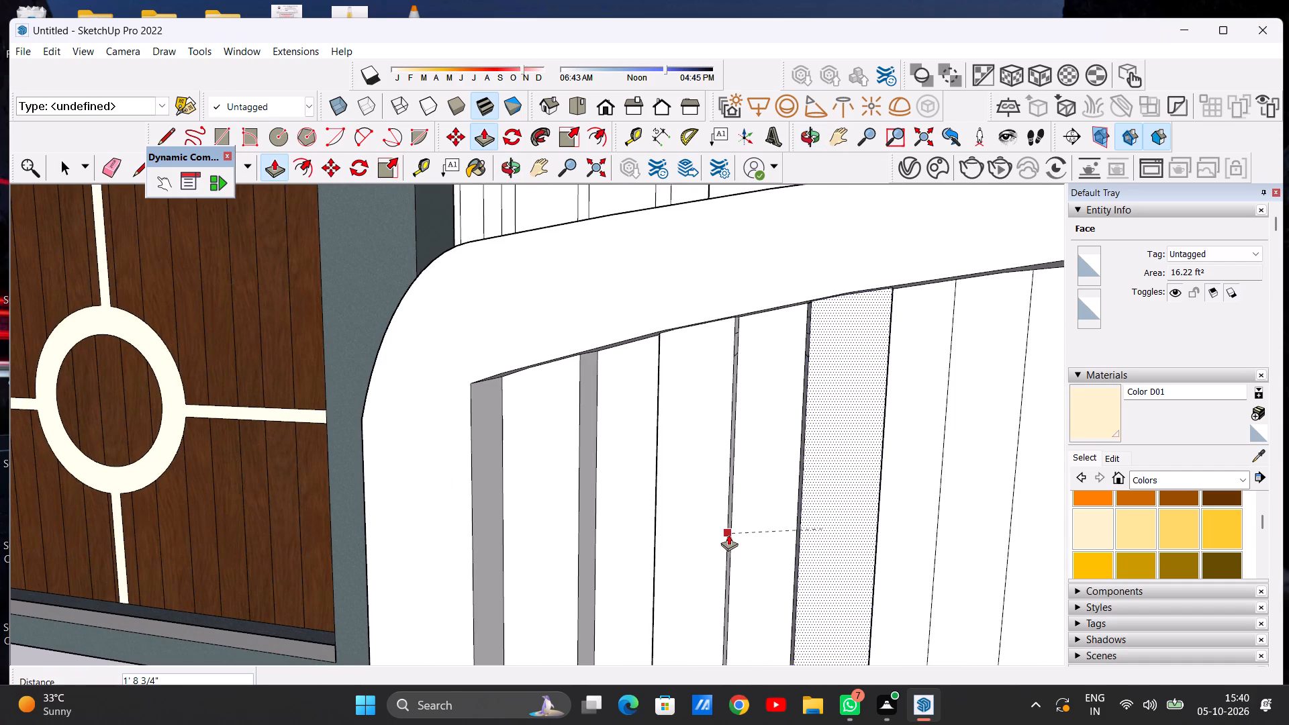
{"action": "left_click", "coordinate": [728, 535]}
Pull the seventh recess panel from the gate outward by 1' 8 3/4", level with the raised fifth panel.
{"action": "scroll", "coordinate": [757, 516], "scroll_direction": "down", "scroll_amount": 12}
{"action": "middle_click_drag", "start_coordinate": [743, 516], "coordinate": [802, 524]}
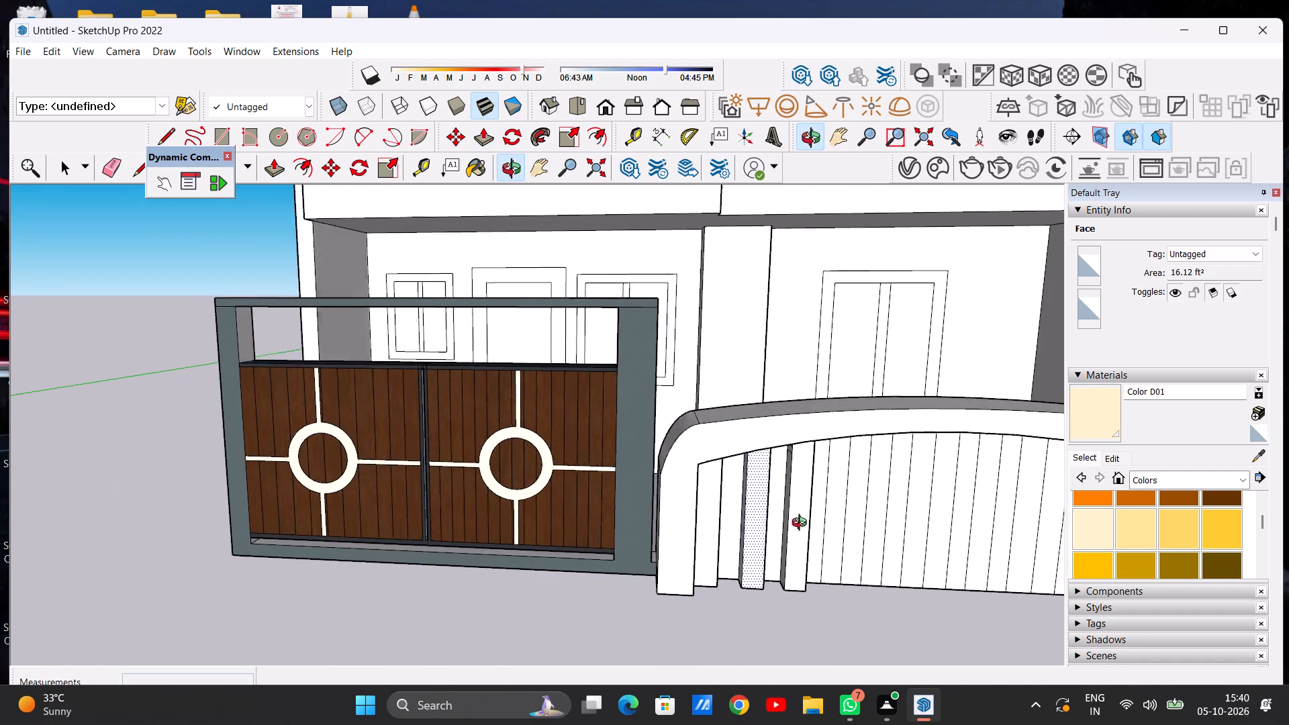
{"action": "middle_click_drag", "start_coordinate": [802, 524], "coordinate": [843, 524]}
{"action": "scroll", "coordinate": [845, 479], "scroll_direction": "up", "scroll_amount": 10}
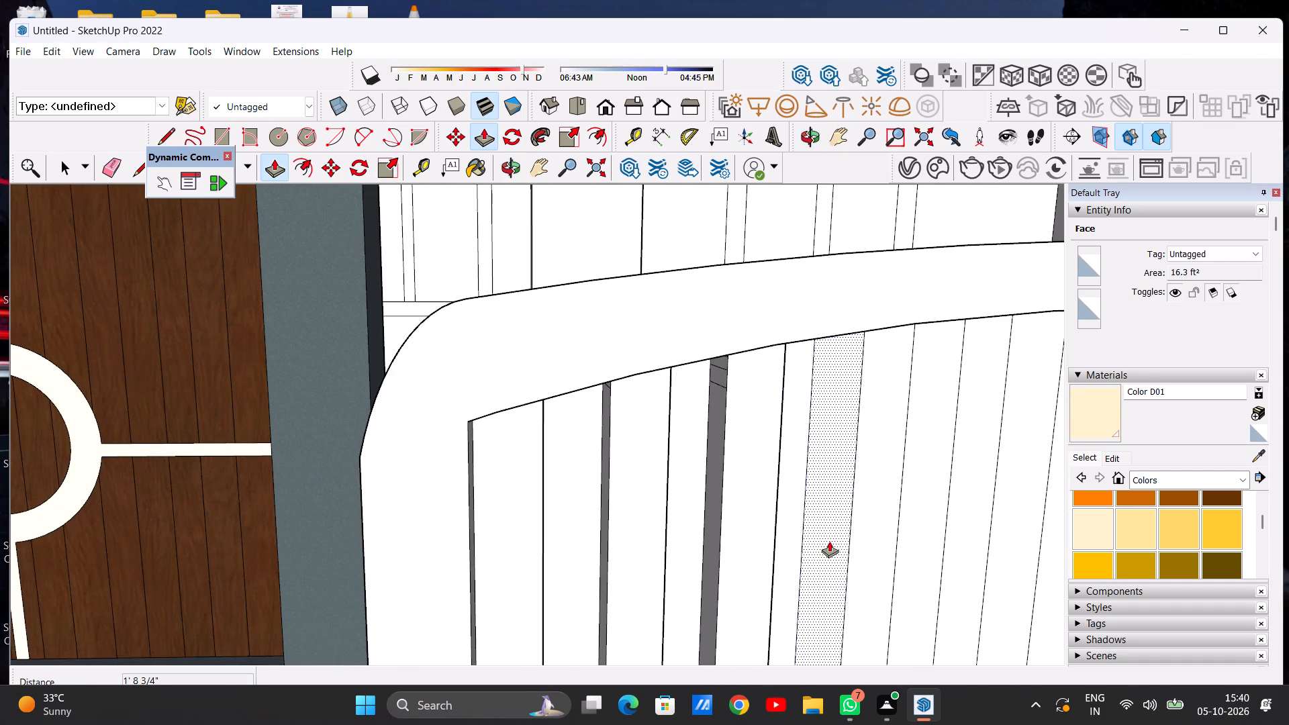
{"action": "middle_click_drag", "start_coordinate": [830, 523], "coordinate": [811, 485]}
{"action": "left_click", "coordinate": [842, 476]}
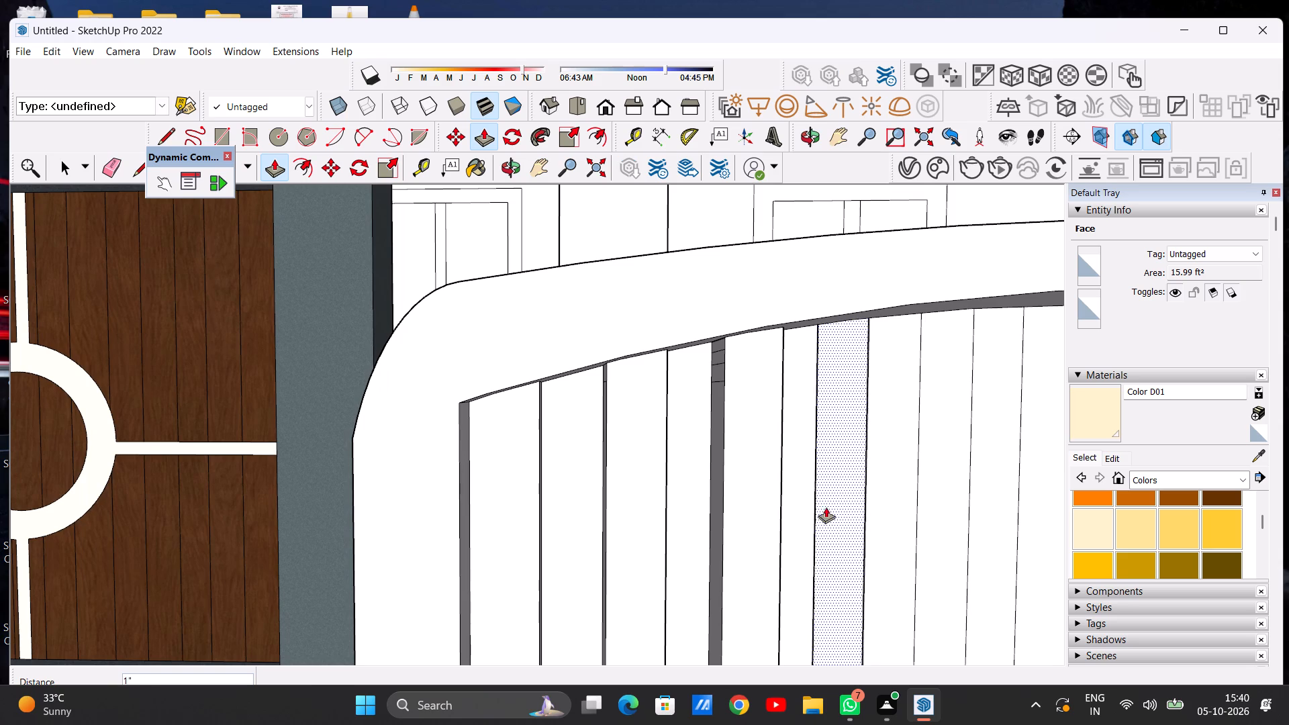
{"action": "left_click", "coordinate": [779, 538]}
Pull the ninth, eleventh and thirteenth recess panels from the gate outward by 1' 8 3/4", level with the raised ones.
{"action": "scroll", "coordinate": [796, 507], "scroll_direction": "down", "scroll_amount": 5}
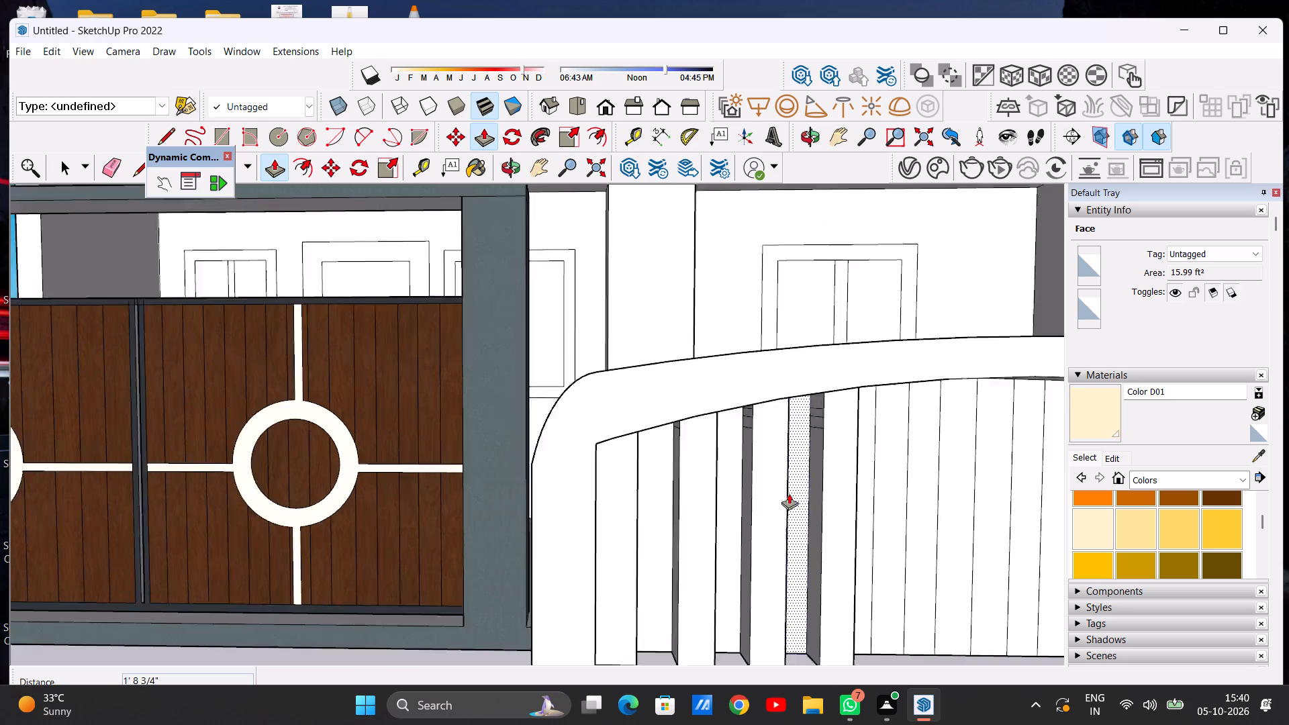
{"action": "scroll", "coordinate": [789, 493], "scroll_direction": "down", "scroll_amount": 5}
{"action": "middle_click_drag", "start_coordinate": [889, 510], "coordinate": [720, 518]}
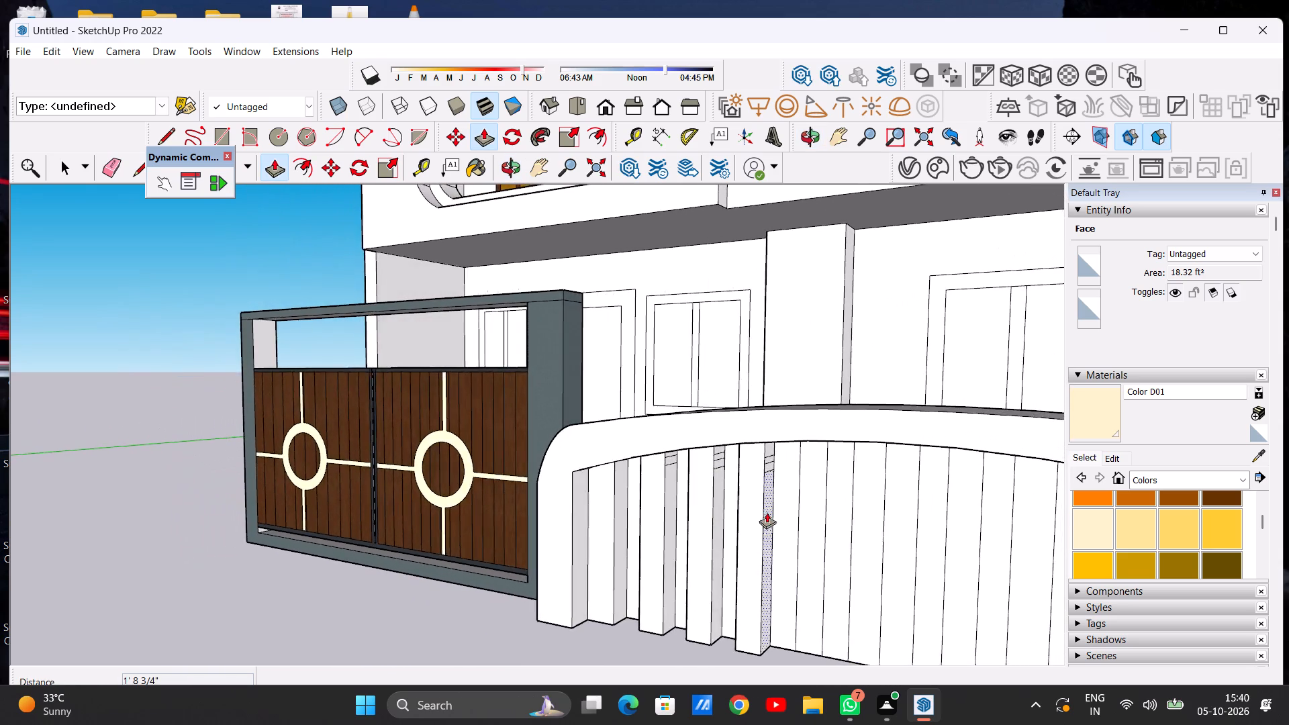
{"action": "scroll", "coordinate": [774, 504], "scroll_direction": "down", "scroll_amount": 6}
{"action": "scroll", "coordinate": [803, 512], "scroll_direction": "up", "scroll_amount": 7}
{"action": "left_click", "coordinate": [787, 513]}
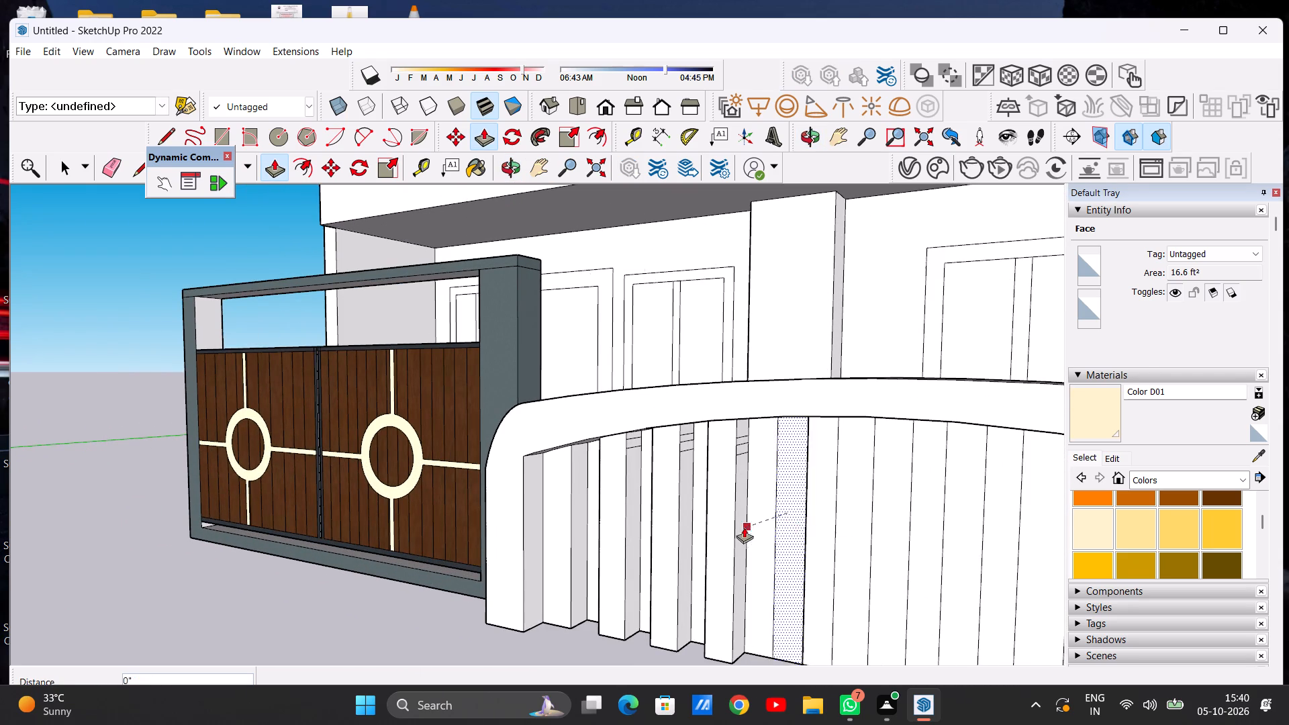
{"action": "left_click", "coordinate": [735, 530]}
{"action": "left_click", "coordinate": [853, 529]}
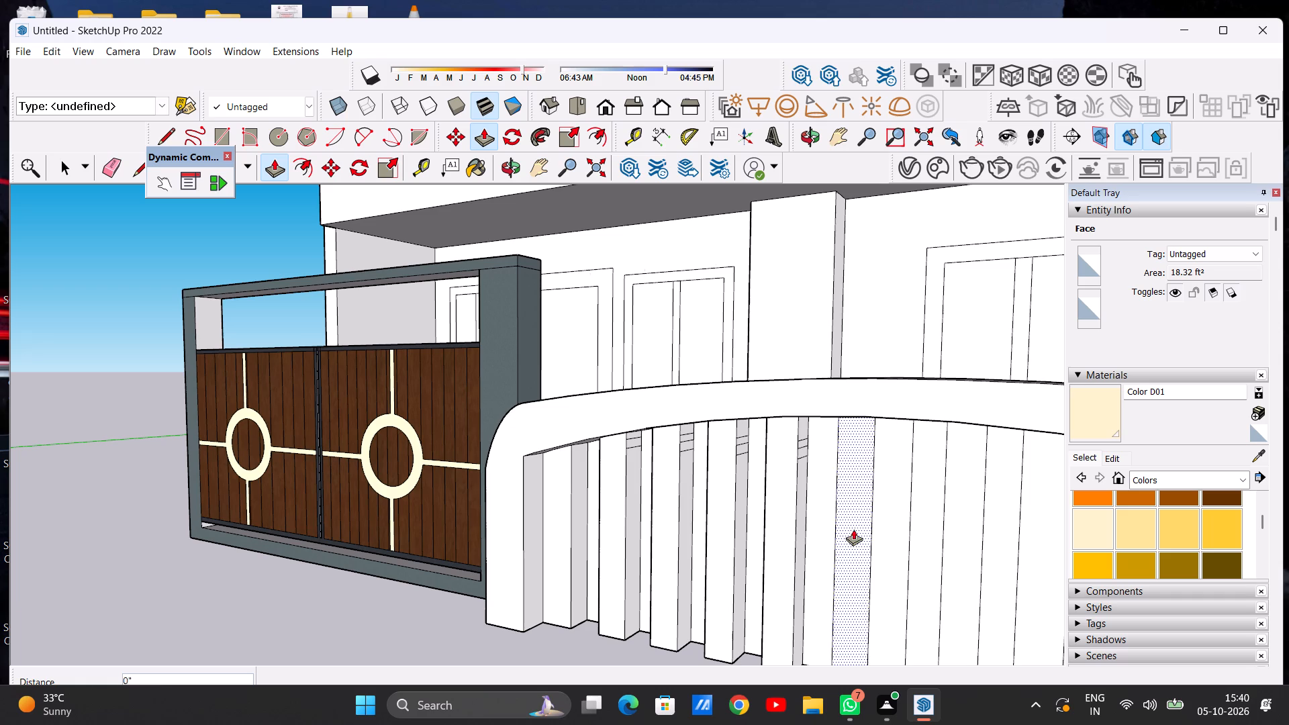
{"action": "left_click", "coordinate": [795, 540]}
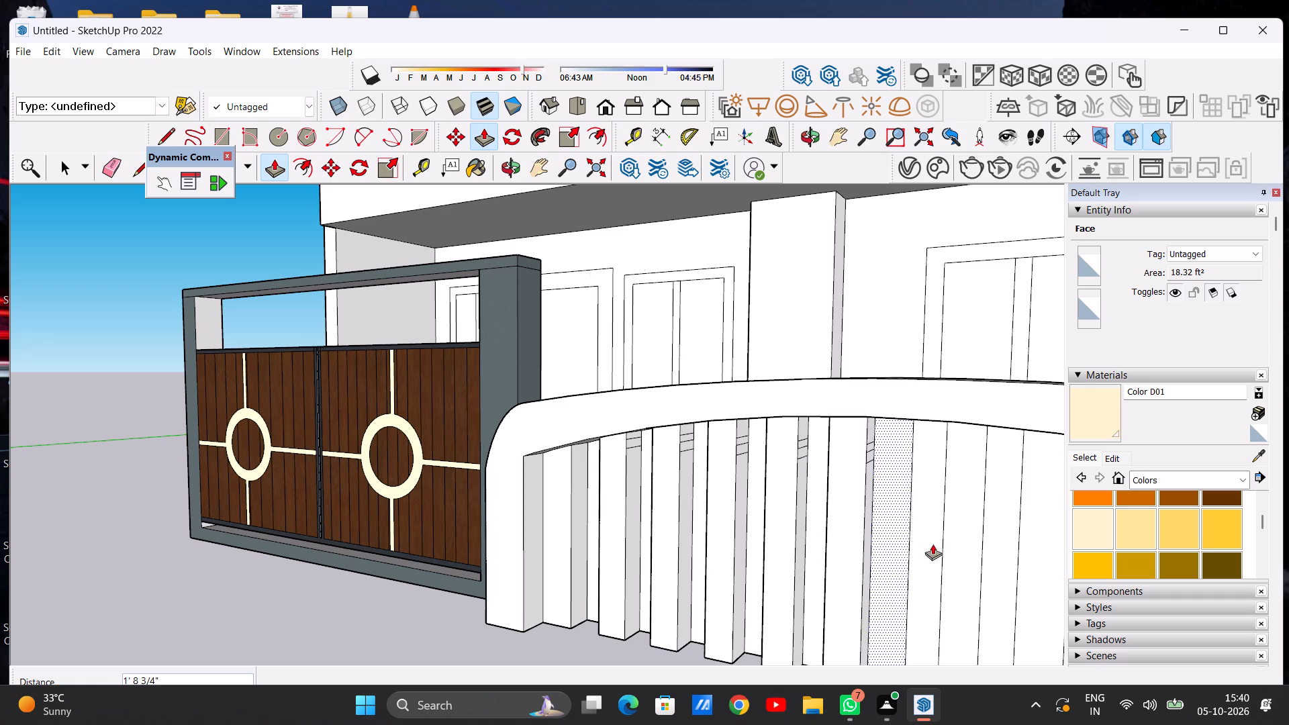
{"action": "left_click", "coordinate": [922, 542]}
{"action": "left_click", "coordinate": [863, 548]}
Pull the fifteenth and seventeenth recess panels from the gate outward by 1' 8 3/4", level with the raised ones.
{"action": "scroll", "coordinate": [861, 501], "scroll_direction": "down", "scroll_amount": 5}
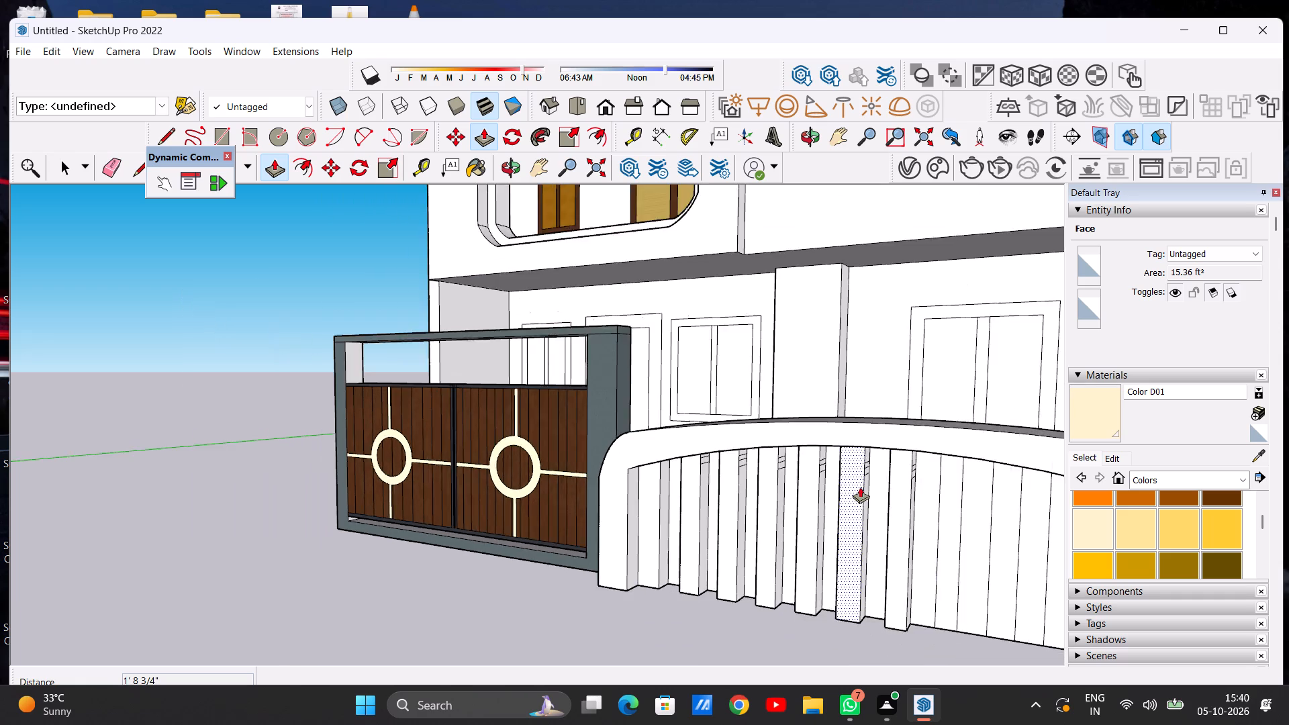
{"action": "scroll", "coordinate": [860, 487], "scroll_direction": "down", "scroll_amount": 4}
{"action": "scroll", "coordinate": [920, 520], "scroll_direction": "up", "scroll_amount": 5}
{"action": "left_click", "coordinate": [918, 521]}
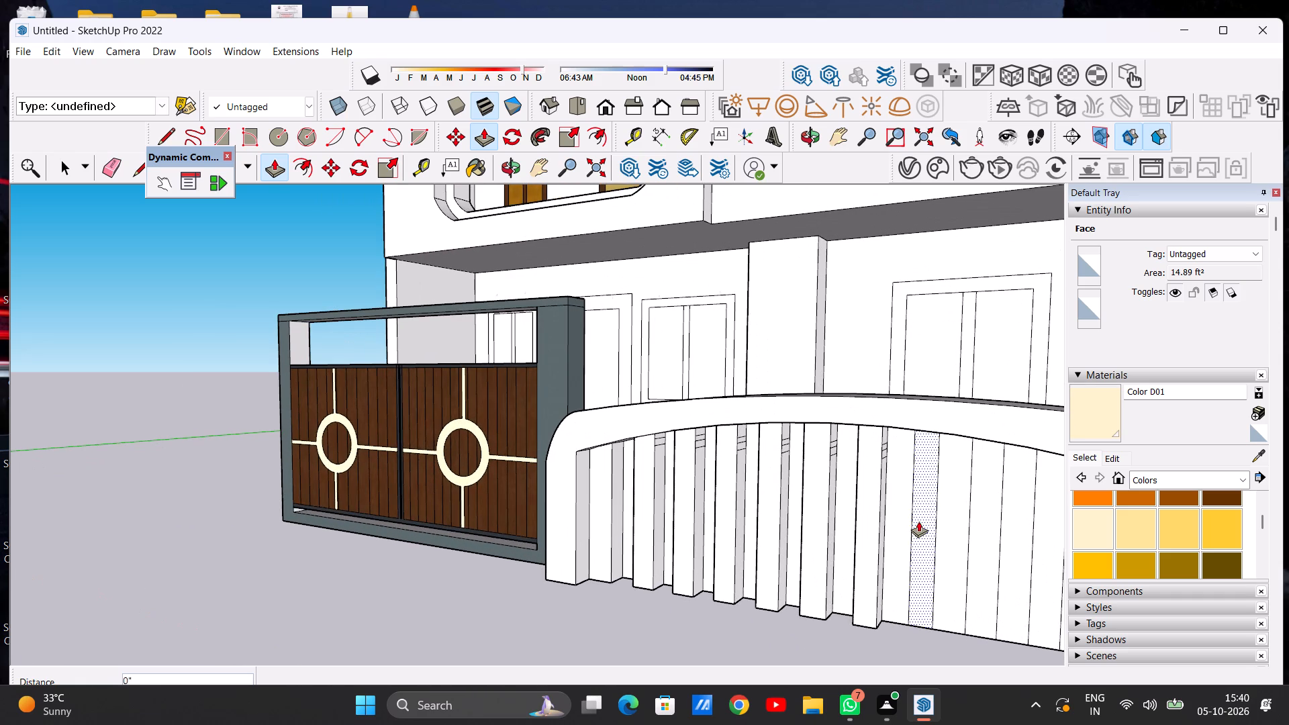
{"action": "left_click", "coordinate": [880, 527]}
{"action": "scroll", "coordinate": [922, 525], "scroll_direction": "down", "scroll_amount": 3}
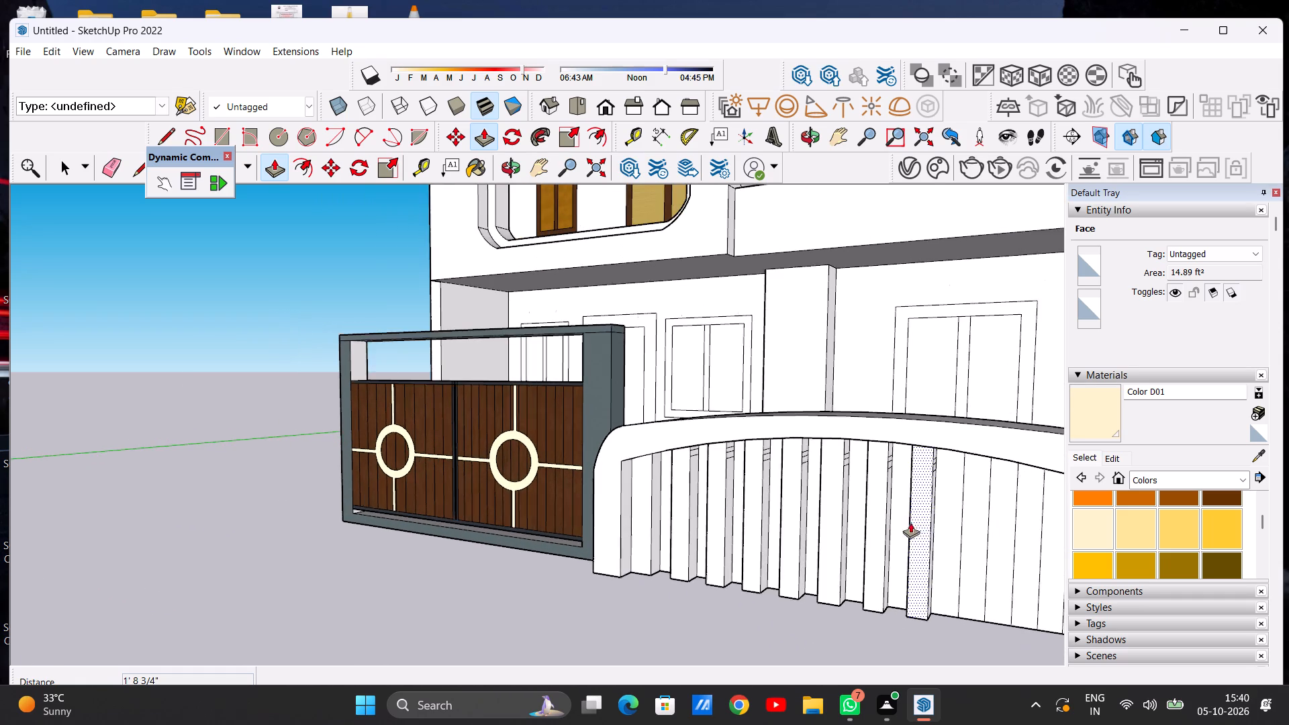
{"action": "scroll", "coordinate": [962, 522], "scroll_direction": "up", "scroll_amount": 6}
{"action": "left_click", "coordinate": [964, 525]}
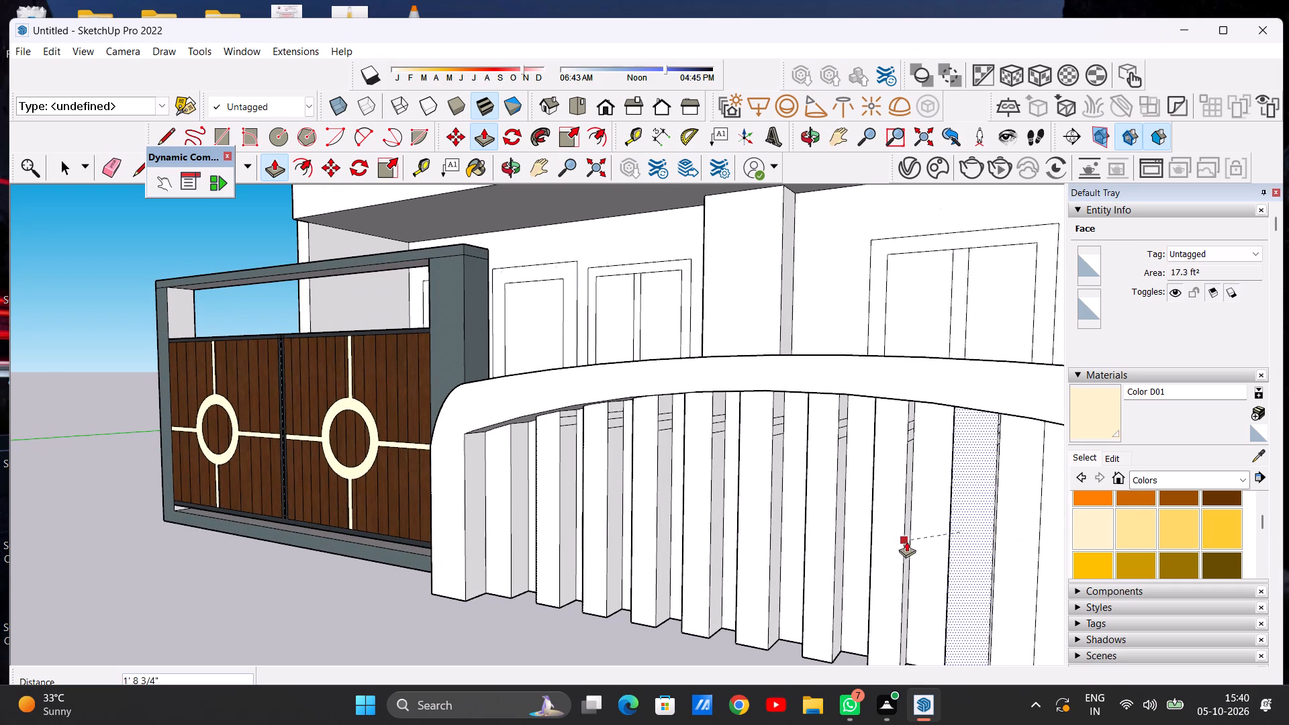
{"action": "left_click", "coordinate": [906, 542]}
Pull the nineteenth and twenty-first recess panels from the gate outward by 1' 8 3/4", level with the raised ones.
{"action": "scroll", "coordinate": [904, 541], "scroll_direction": "down", "scroll_amount": 12}
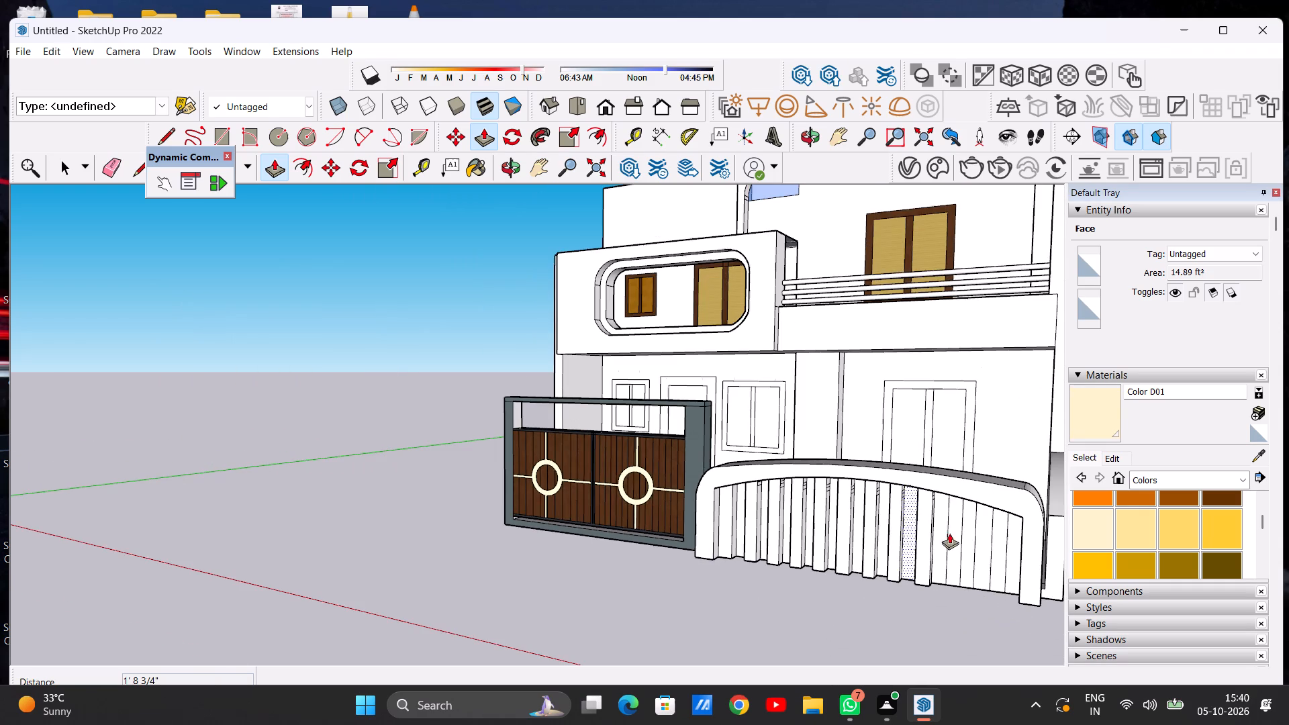
{"action": "scroll", "coordinate": [954, 538], "scroll_direction": "up", "scroll_amount": 12}
{"action": "left_click", "coordinate": [953, 538]}
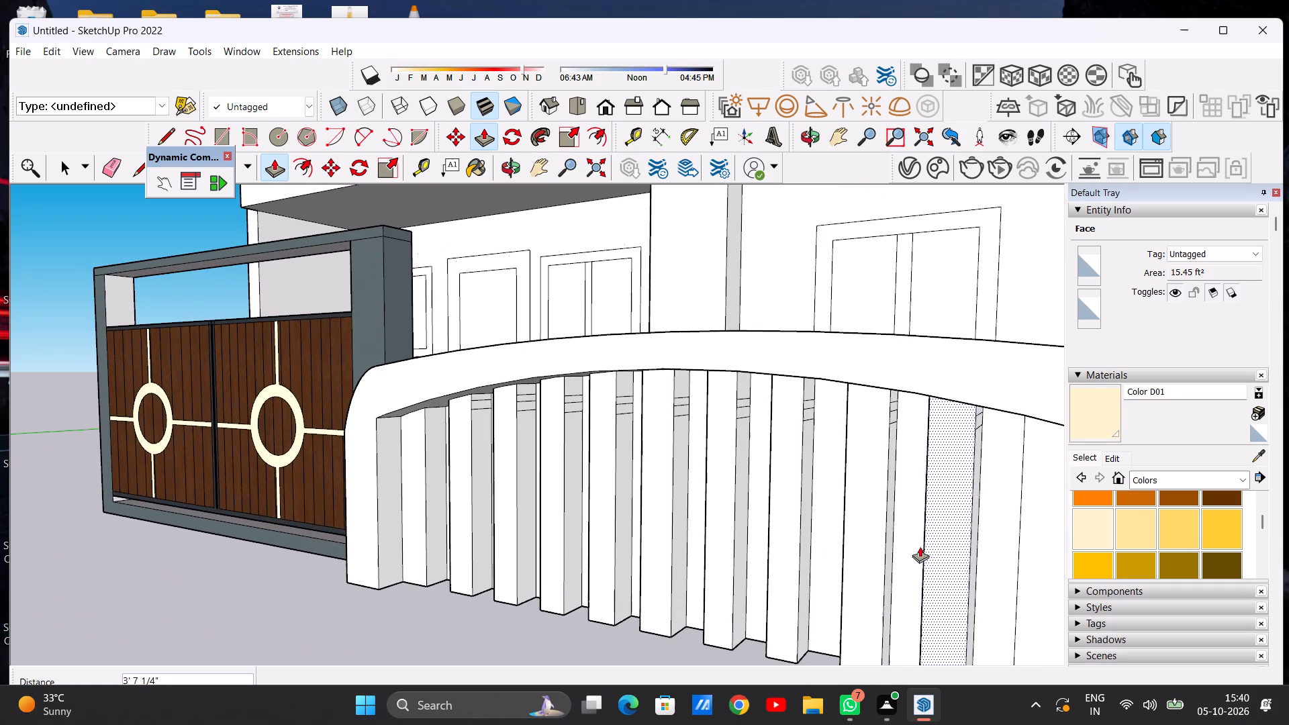
{"action": "left_click", "coordinate": [884, 540]}
{"action": "scroll", "coordinate": [889, 535], "scroll_direction": "down", "scroll_amount": 9}
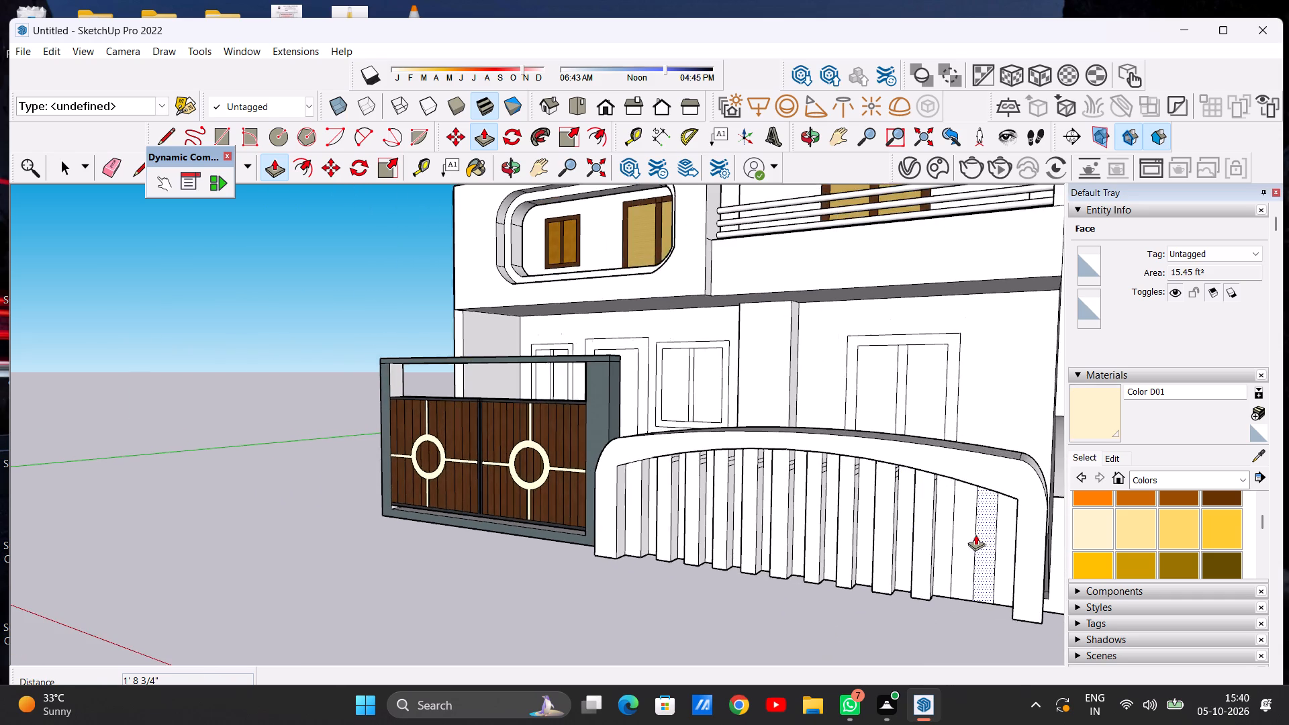
{"action": "scroll", "coordinate": [967, 535], "scroll_direction": "down", "scroll_amount": 1}
{"action": "scroll", "coordinate": [967, 535], "scroll_direction": "up", "scroll_amount": 10}
{"action": "left_click", "coordinate": [961, 535]}
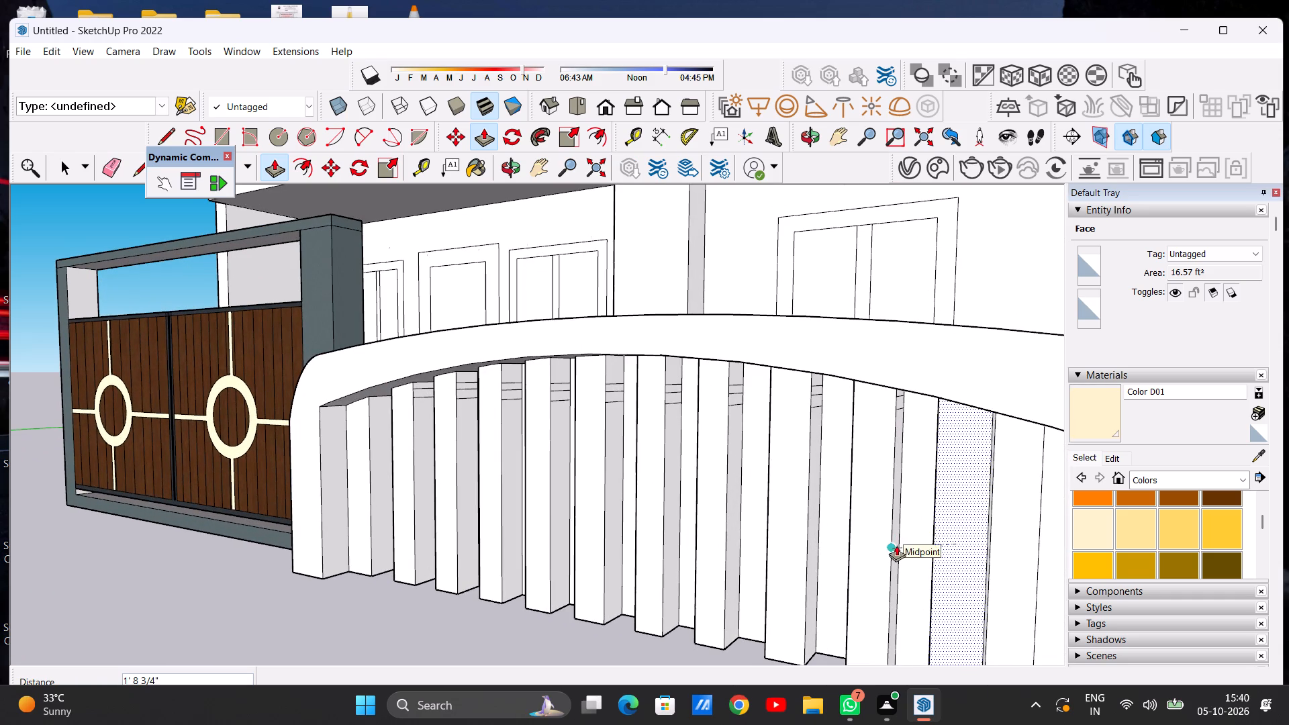
{"action": "left_click", "coordinate": [892, 532]}
Pull the last recess panel, at the end farthest from the gate, outward level with the raised ones.
{"action": "scroll", "coordinate": [902, 554], "scroll_direction": "down", "scroll_amount": 2}
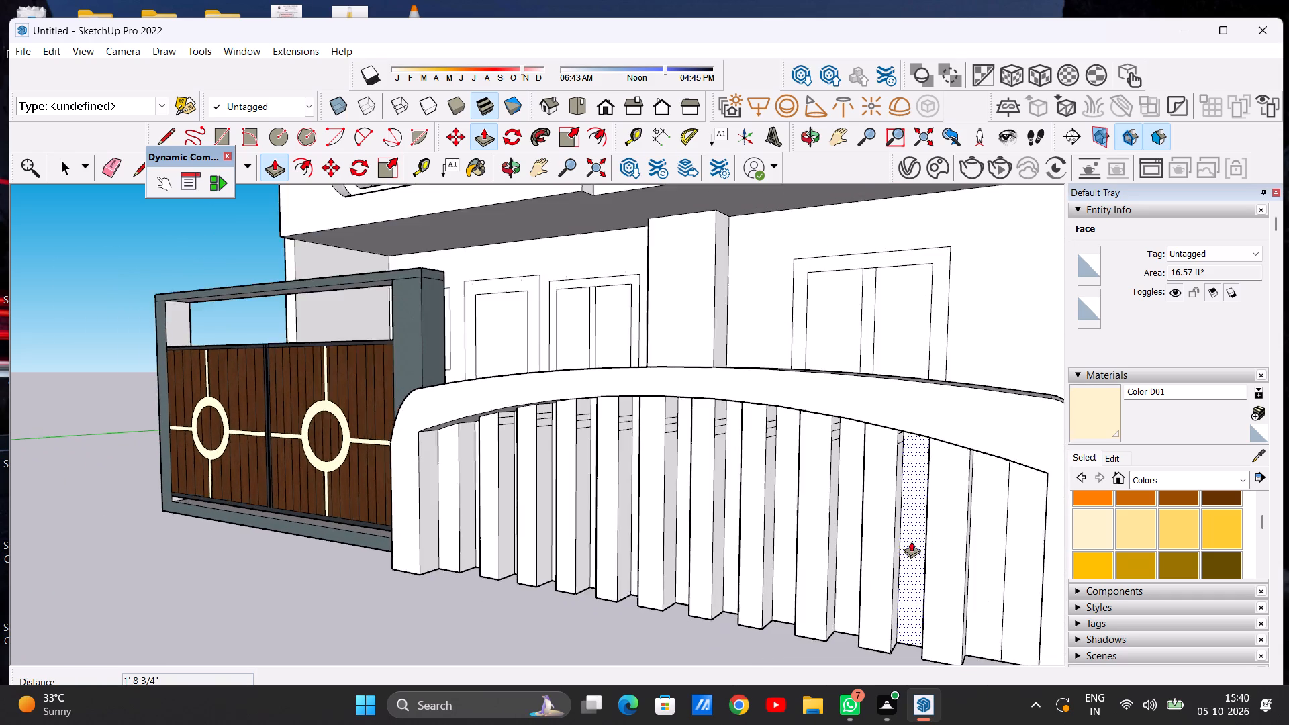
{"action": "scroll", "coordinate": [911, 541], "scroll_direction": "down", "scroll_amount": 10}
{"action": "scroll", "coordinate": [958, 542], "scroll_direction": "up", "scroll_amount": 11}
{"action": "middle_click_drag", "start_coordinate": [954, 553], "coordinate": [992, 552]}
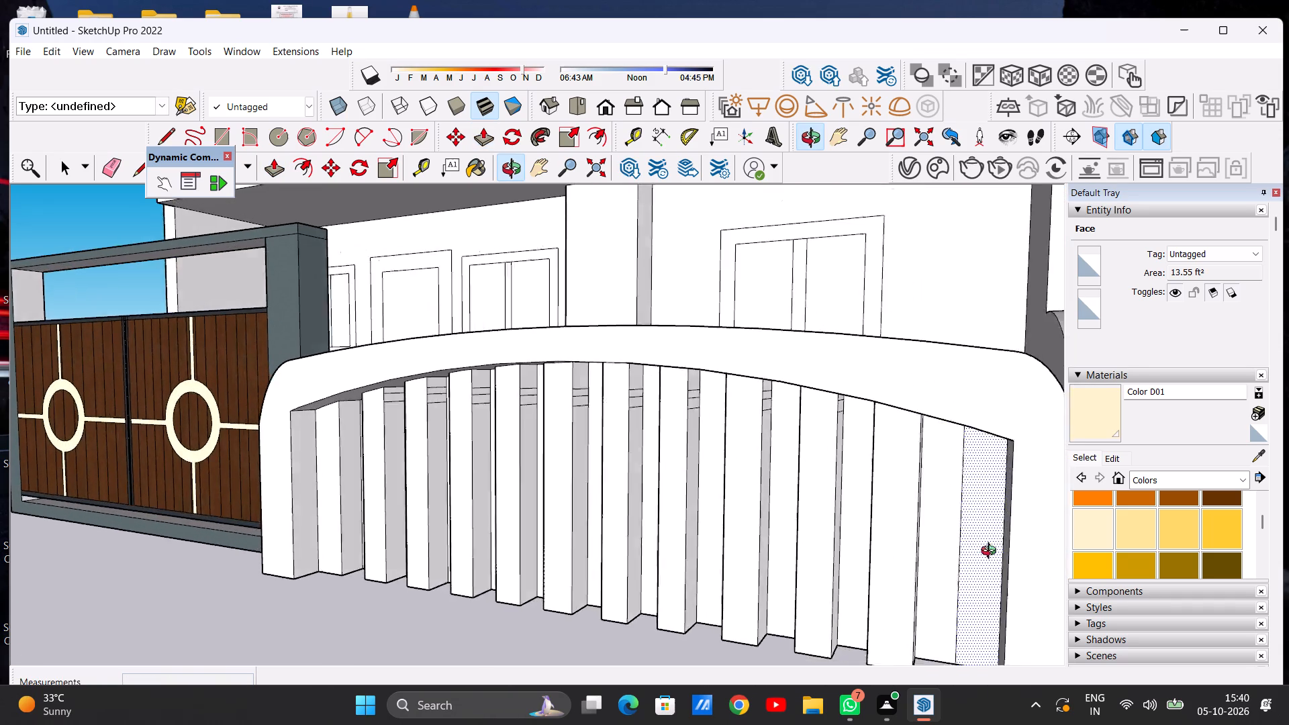
{"action": "middle_click_drag", "start_coordinate": [992, 552], "coordinate": [1040, 552]}
{"action": "scroll", "coordinate": [995, 528], "scroll_direction": "up", "scroll_amount": 6}
{"action": "left_click", "coordinate": [982, 521]}
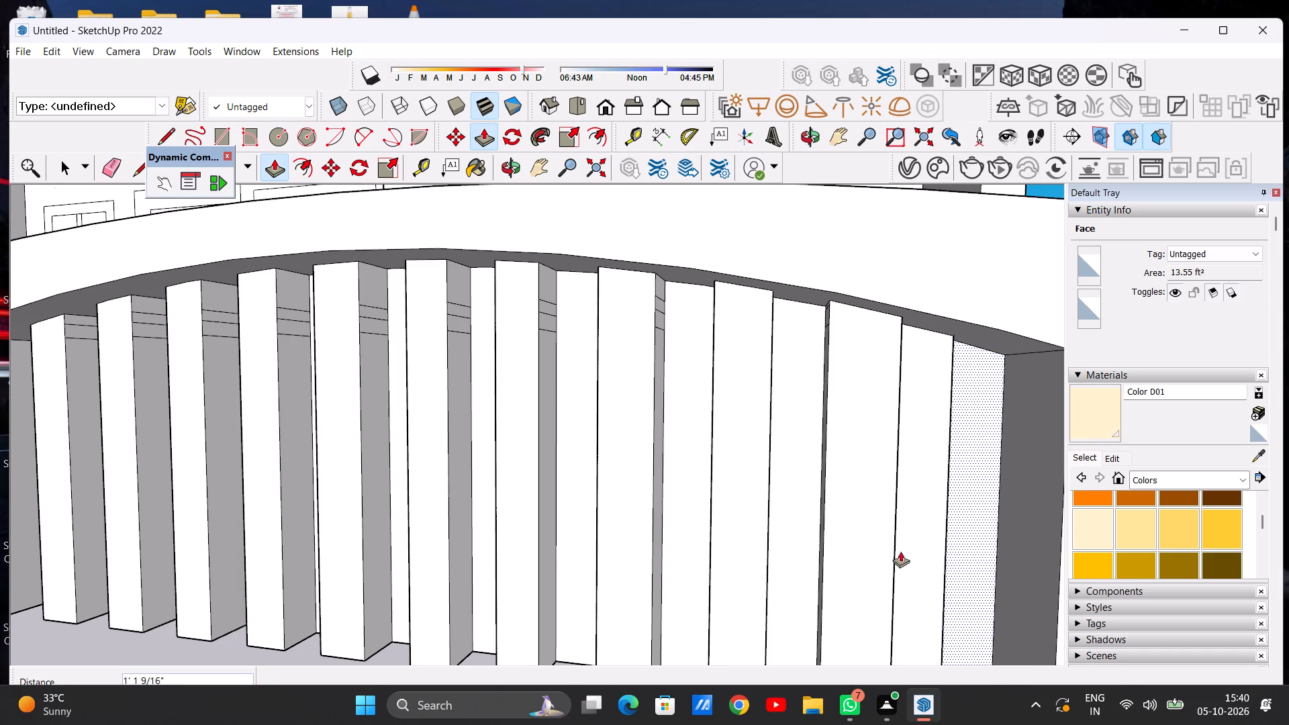
{"action": "left_click", "coordinate": [892, 561]}
{"action": "key", "text": "space"}
Switch the materials library to the Wood collection.
{"action": "scroll", "coordinate": [935, 570], "scroll_direction": "down", "scroll_amount": 6}
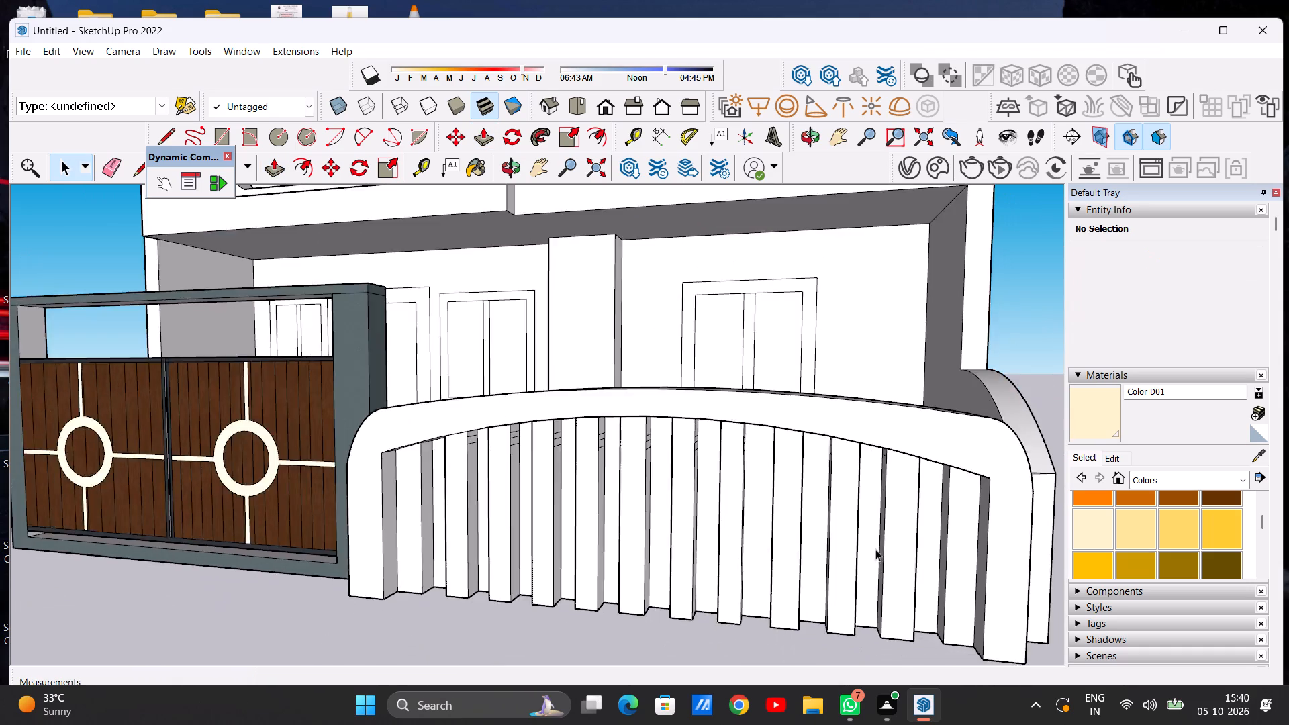
{"action": "scroll", "coordinate": [875, 549], "scroll_direction": "down", "scroll_amount": 13}
{"action": "scroll", "coordinate": [810, 493], "scroll_direction": "down", "scroll_amount": 4}
{"action": "middle_click_drag", "start_coordinate": [751, 511], "coordinate": [818, 469]}
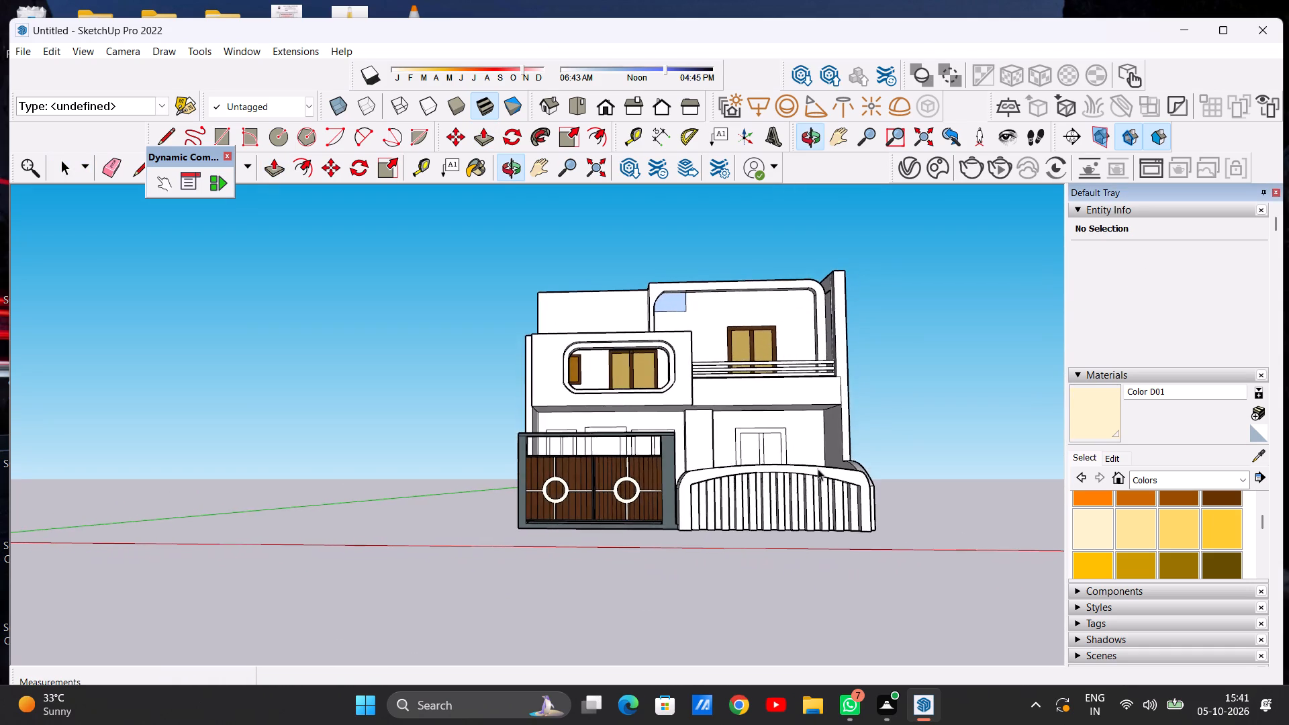
{"action": "scroll", "coordinate": [873, 495], "scroll_direction": "up", "scroll_amount": 5}
{"action": "left_click", "coordinate": [1242, 482]}
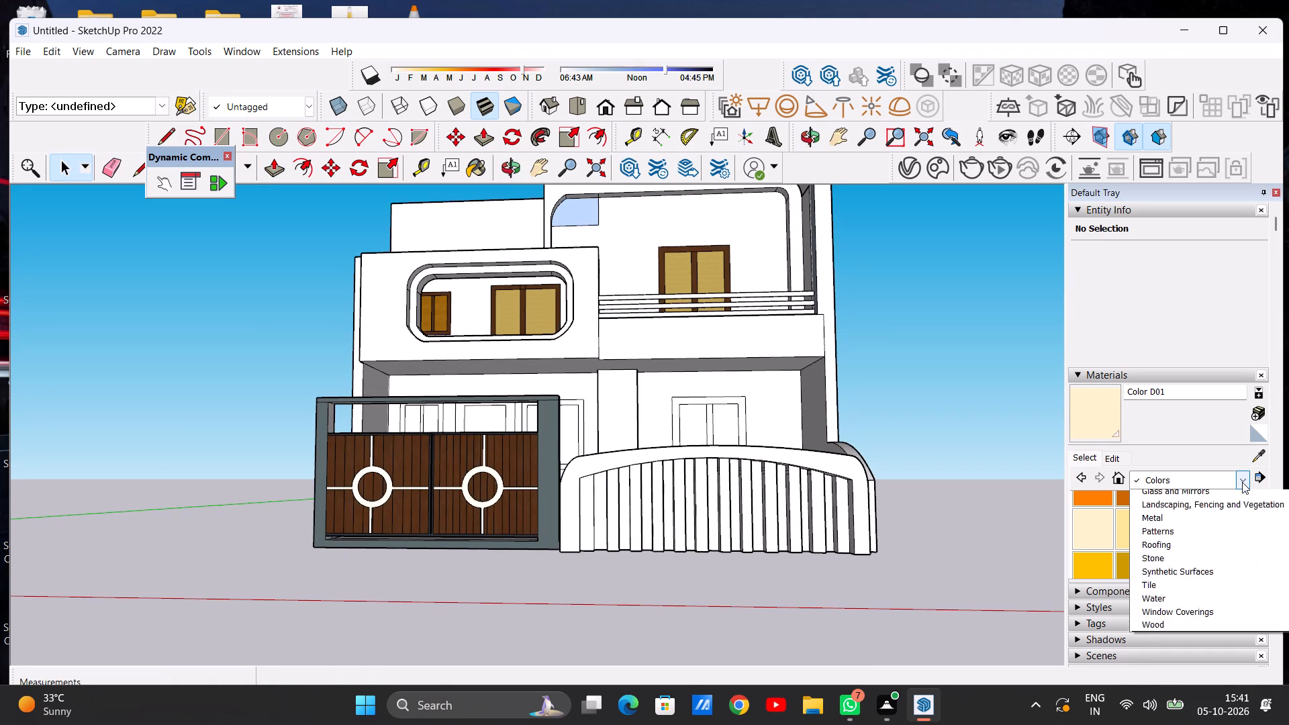
{"action": "left_click", "coordinate": [1158, 695]}
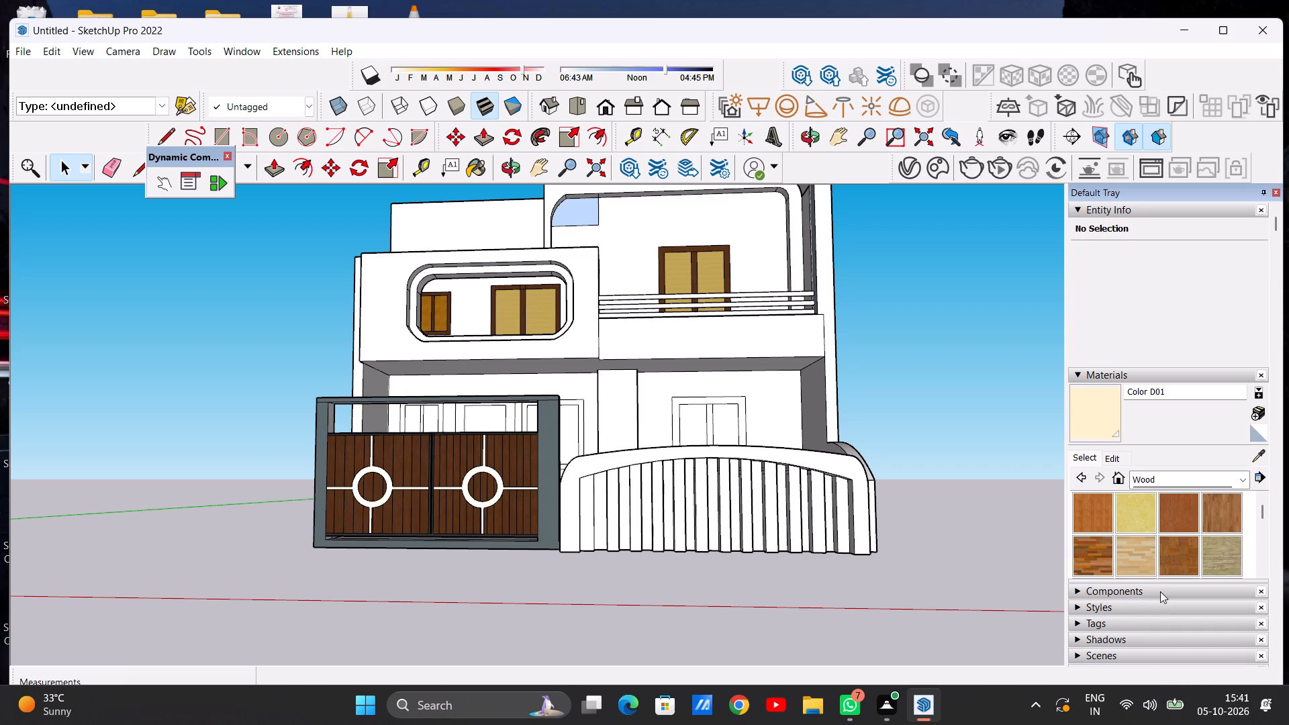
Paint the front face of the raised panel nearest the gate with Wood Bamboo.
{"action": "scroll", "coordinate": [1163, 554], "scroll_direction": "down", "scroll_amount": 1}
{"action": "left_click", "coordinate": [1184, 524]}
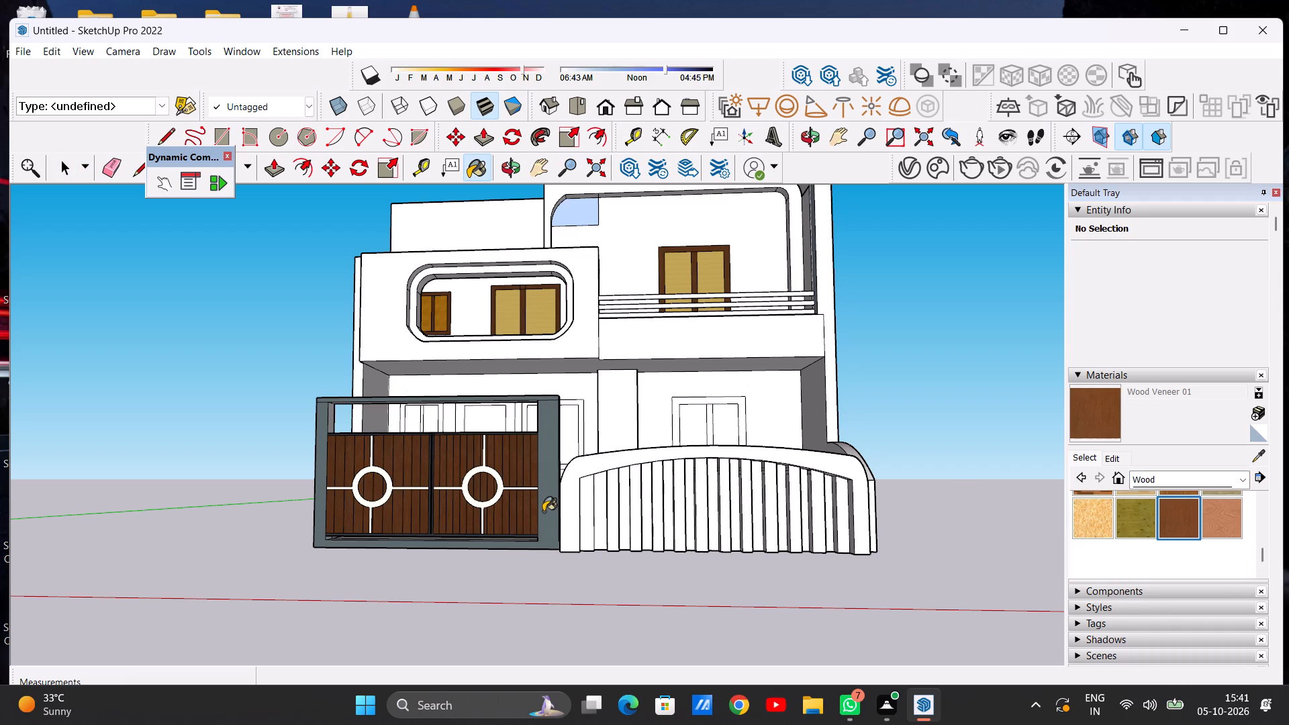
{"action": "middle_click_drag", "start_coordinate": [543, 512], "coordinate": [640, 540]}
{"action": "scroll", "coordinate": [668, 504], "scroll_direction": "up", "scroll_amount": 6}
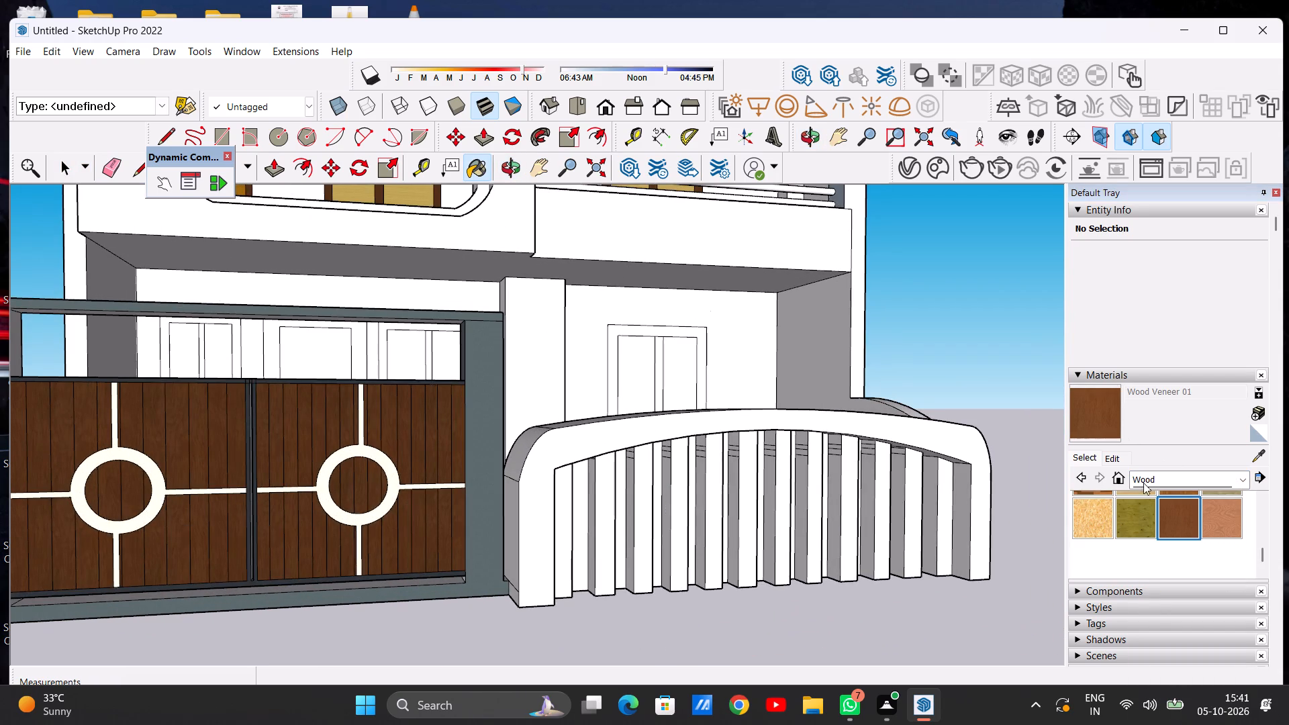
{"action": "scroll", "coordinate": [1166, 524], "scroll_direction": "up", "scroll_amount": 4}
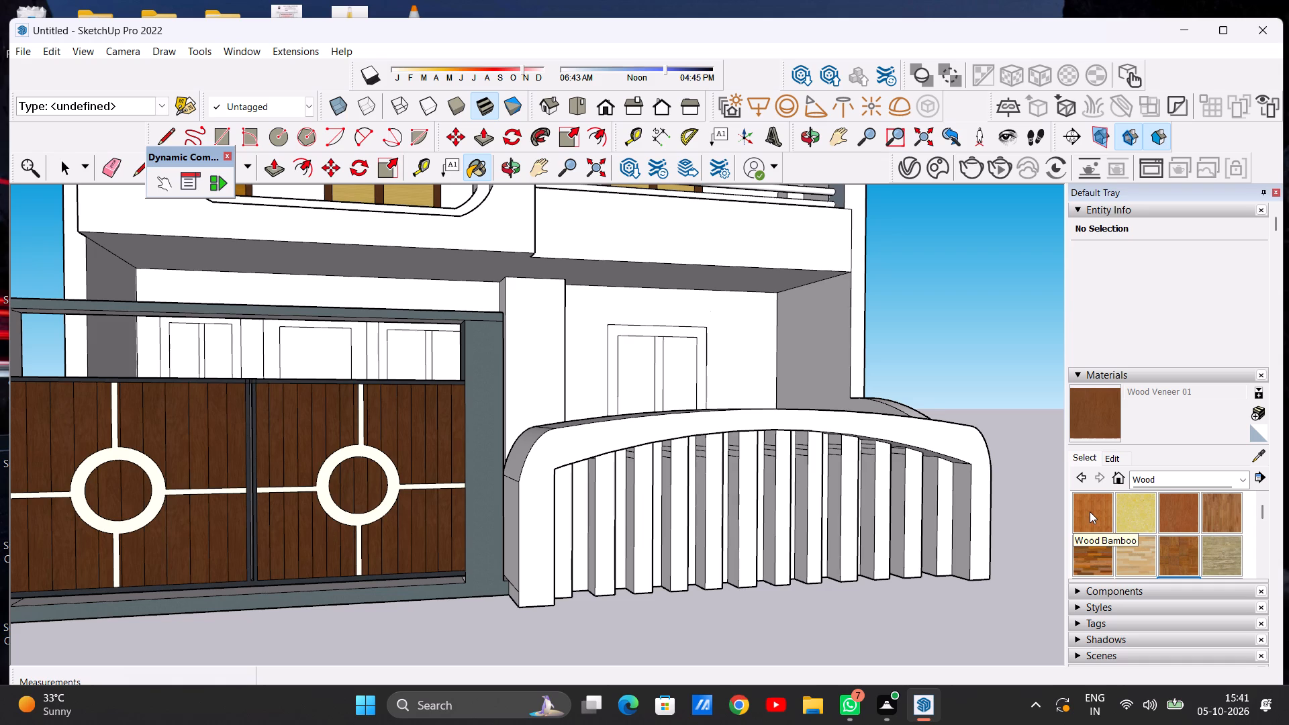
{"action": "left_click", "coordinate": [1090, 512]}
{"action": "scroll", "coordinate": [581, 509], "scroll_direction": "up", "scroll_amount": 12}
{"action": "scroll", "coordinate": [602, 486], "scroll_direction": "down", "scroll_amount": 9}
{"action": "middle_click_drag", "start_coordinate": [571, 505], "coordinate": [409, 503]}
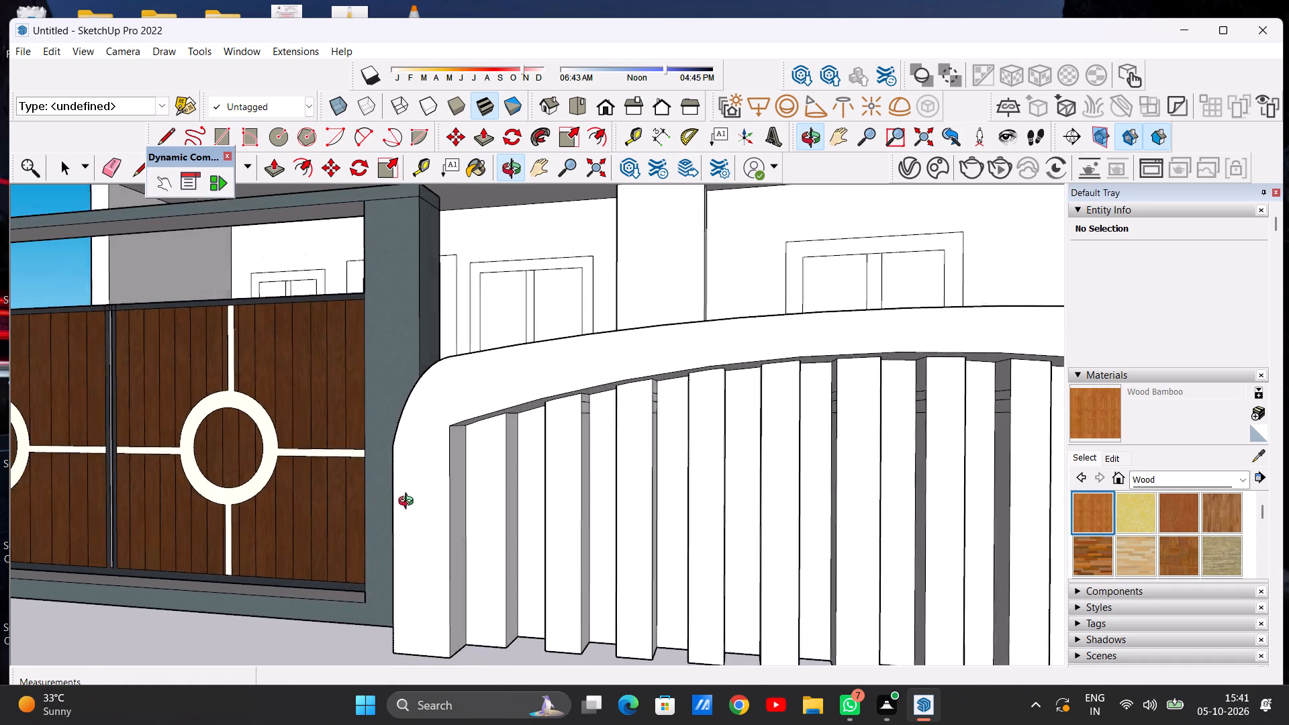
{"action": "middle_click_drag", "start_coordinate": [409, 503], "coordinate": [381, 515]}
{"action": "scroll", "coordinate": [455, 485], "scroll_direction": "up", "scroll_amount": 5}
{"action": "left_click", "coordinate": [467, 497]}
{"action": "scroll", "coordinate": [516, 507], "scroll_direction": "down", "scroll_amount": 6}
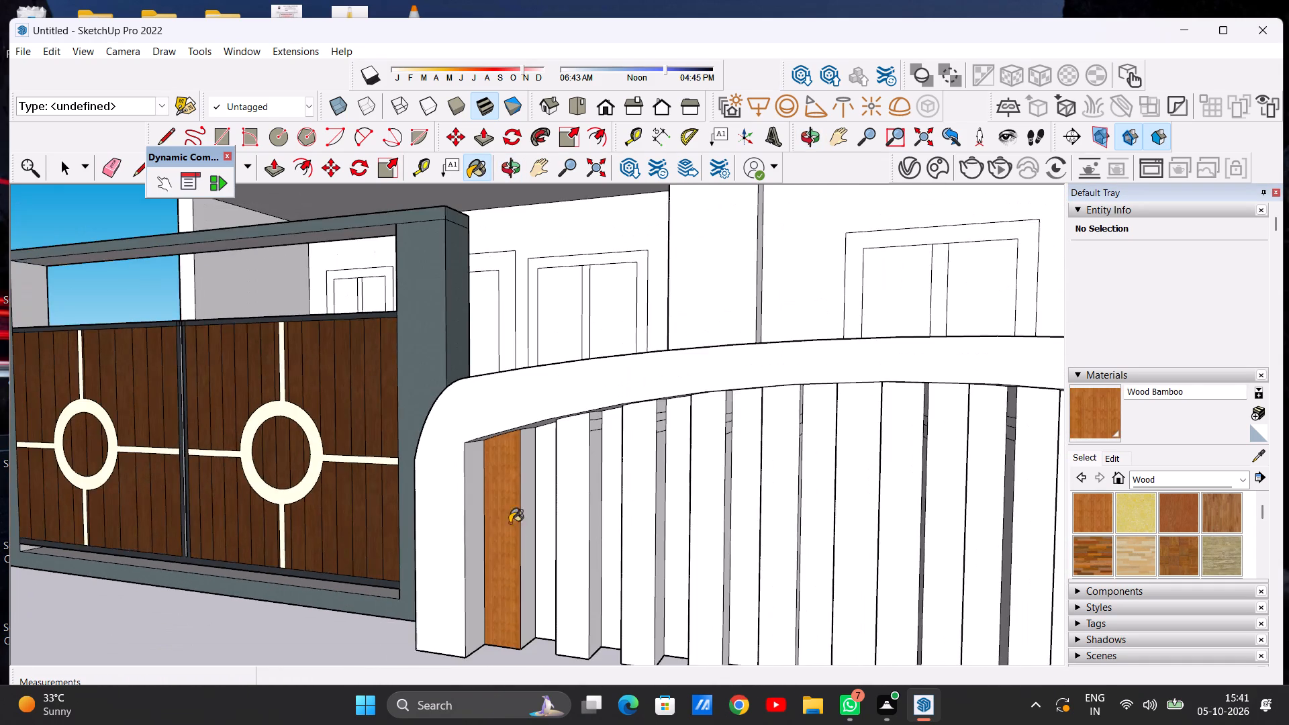
Paint the side face of the first raised panel, facing away from the gate, with Wood Bamboo.
{"action": "middle_click_drag", "start_coordinate": [505, 550], "coordinate": [595, 544]}
{"action": "scroll", "coordinate": [595, 544], "scroll_direction": "down", "scroll_amount": 12}
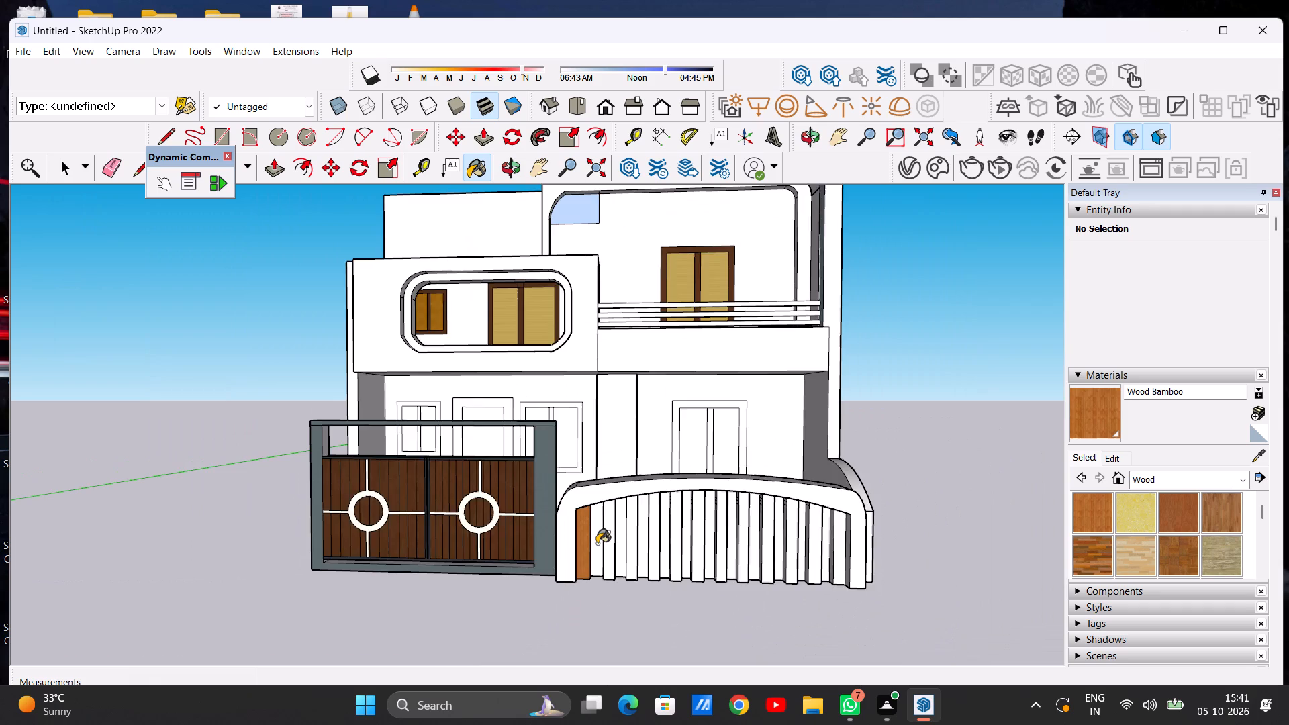
{"action": "scroll", "coordinate": [597, 544], "scroll_direction": "down", "scroll_amount": 4}
{"action": "scroll", "coordinate": [614, 545], "scroll_direction": "up", "scroll_amount": 7}
{"action": "middle_click_drag", "start_coordinate": [628, 547], "coordinate": [532, 535]}
{"action": "scroll", "coordinate": [546, 518], "scroll_direction": "up", "scroll_amount": 4}
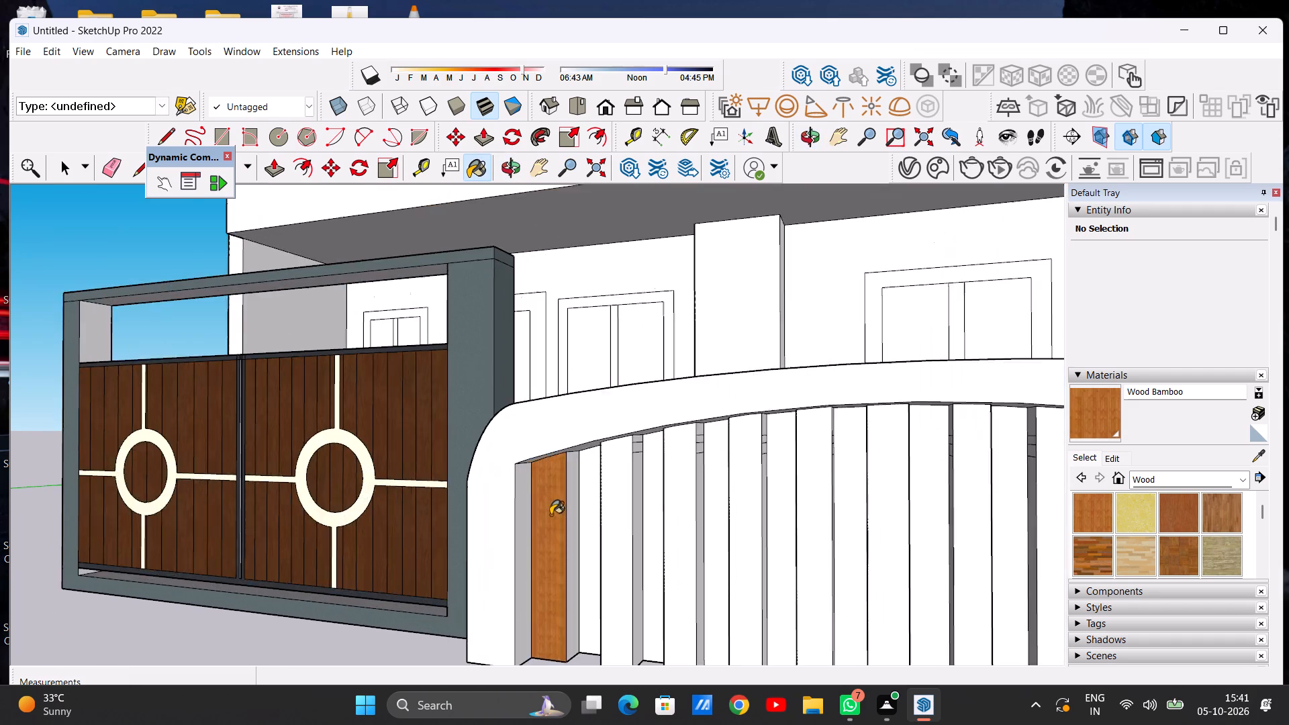
{"action": "scroll", "coordinate": [551, 515], "scroll_direction": "up", "scroll_amount": 11}
{"action": "left_click", "coordinate": [571, 516]}
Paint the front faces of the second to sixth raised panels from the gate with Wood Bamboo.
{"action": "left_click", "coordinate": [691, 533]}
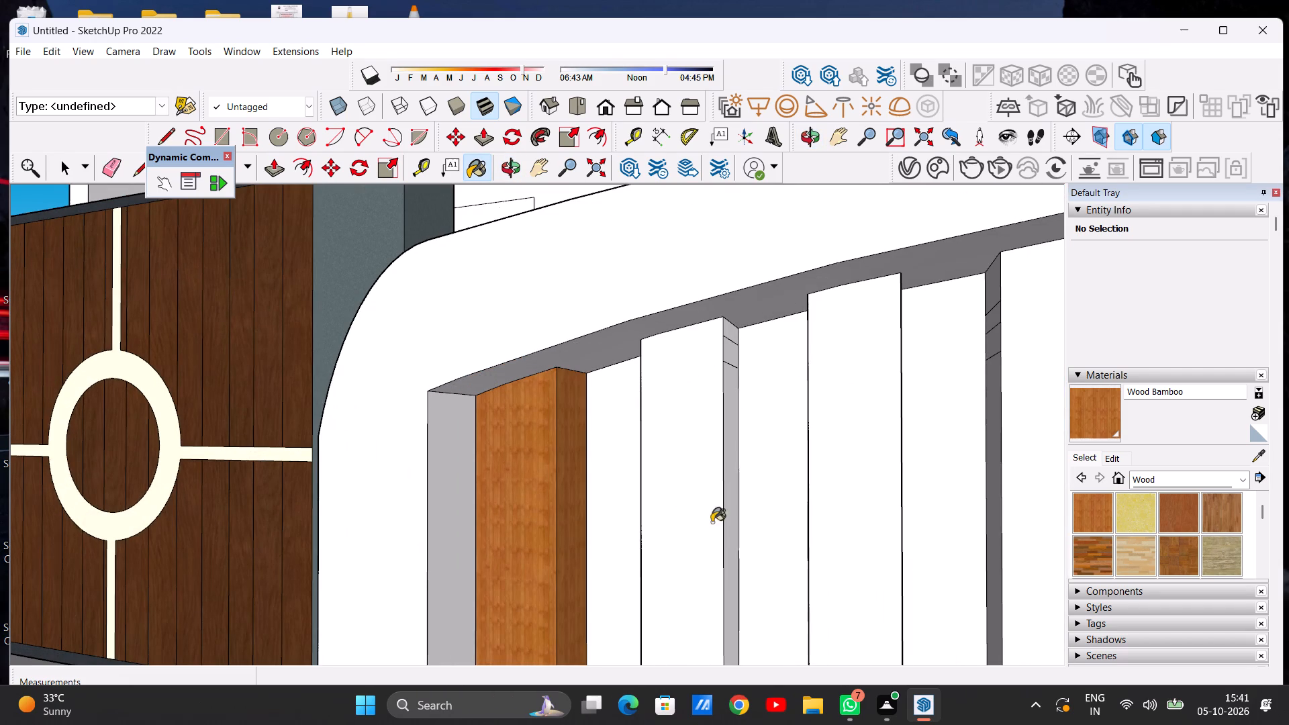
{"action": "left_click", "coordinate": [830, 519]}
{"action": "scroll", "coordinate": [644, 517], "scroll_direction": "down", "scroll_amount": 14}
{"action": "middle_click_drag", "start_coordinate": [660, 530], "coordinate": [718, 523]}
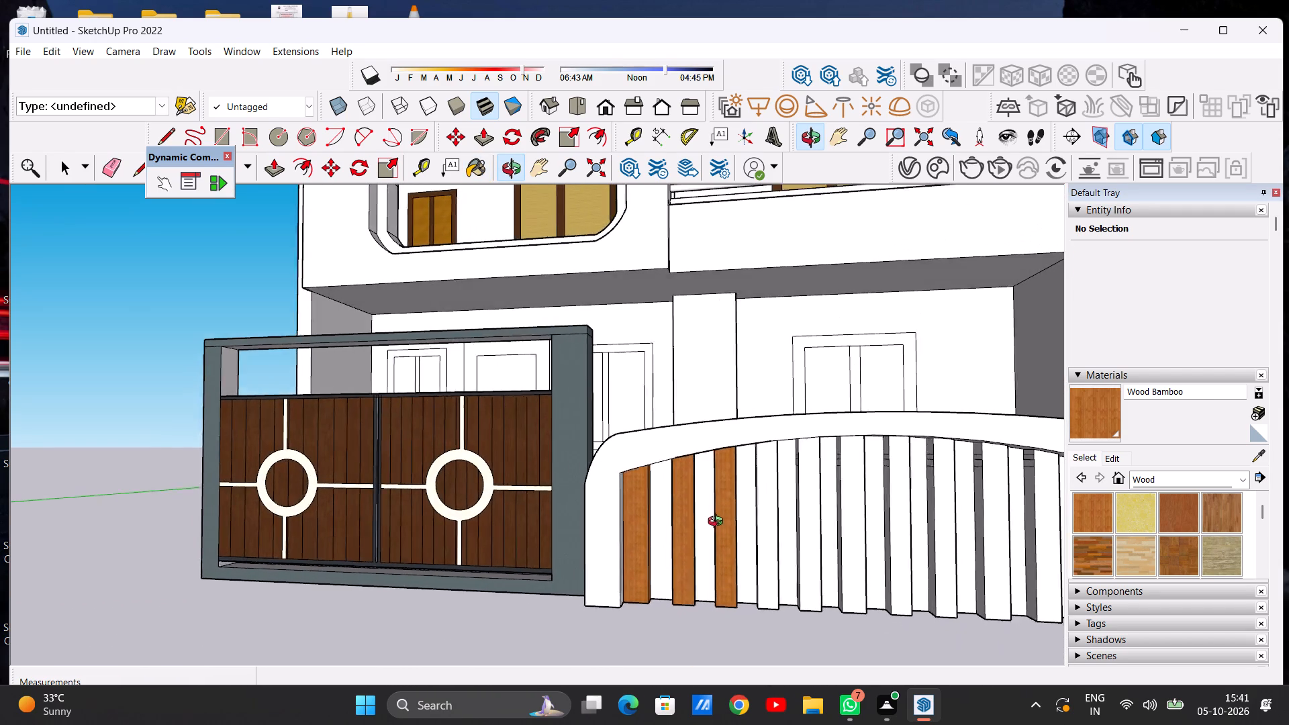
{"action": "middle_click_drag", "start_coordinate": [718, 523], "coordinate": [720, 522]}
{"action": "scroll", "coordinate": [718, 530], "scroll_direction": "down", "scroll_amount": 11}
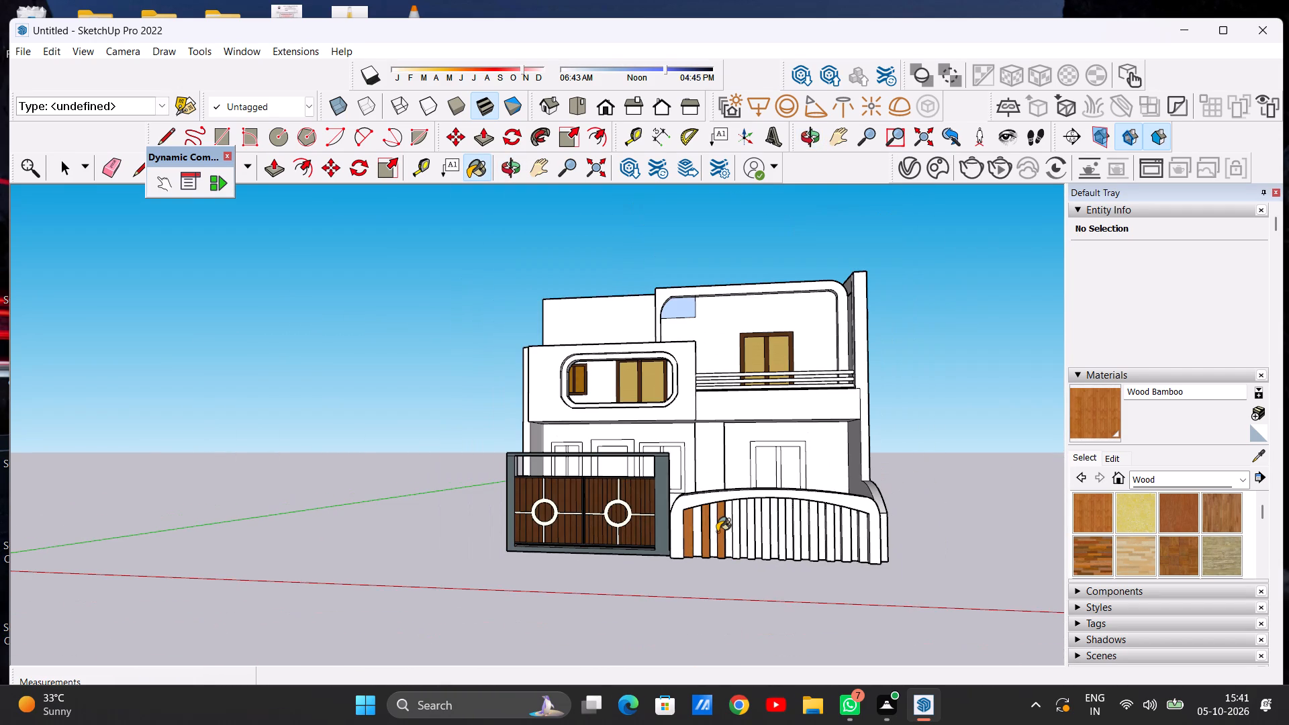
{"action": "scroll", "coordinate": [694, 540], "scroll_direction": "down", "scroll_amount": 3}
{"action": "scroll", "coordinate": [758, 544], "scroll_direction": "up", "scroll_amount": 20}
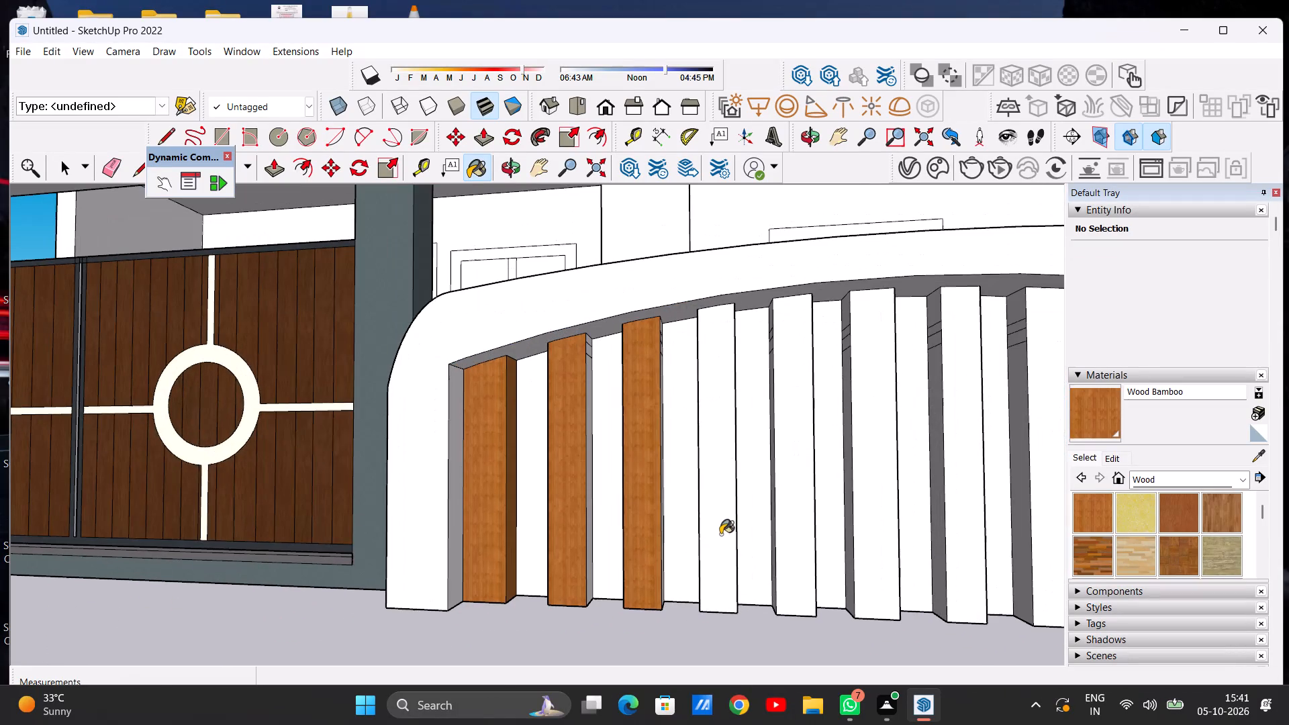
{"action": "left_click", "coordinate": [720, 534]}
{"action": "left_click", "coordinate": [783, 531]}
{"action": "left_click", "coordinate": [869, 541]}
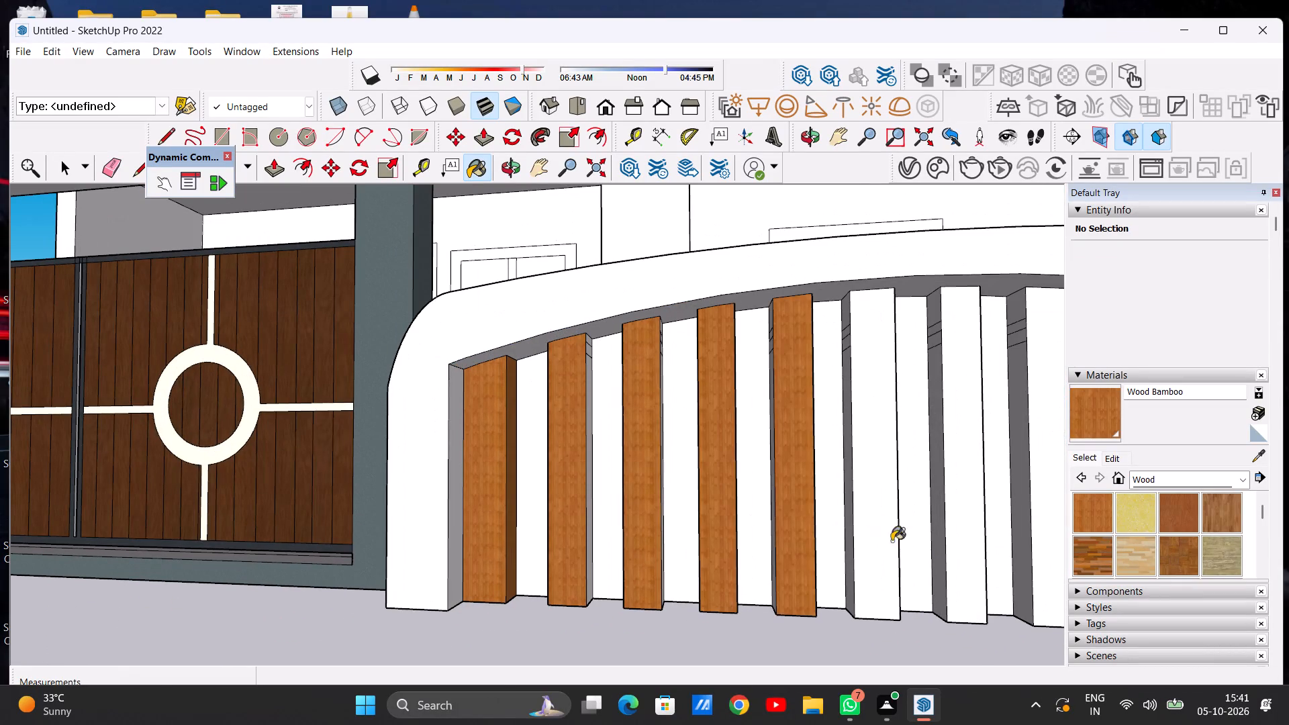
Paint the front faces of the first seven raised panels from the gate with Wood Cherry Original.
{"action": "left_click", "coordinate": [1176, 509]}
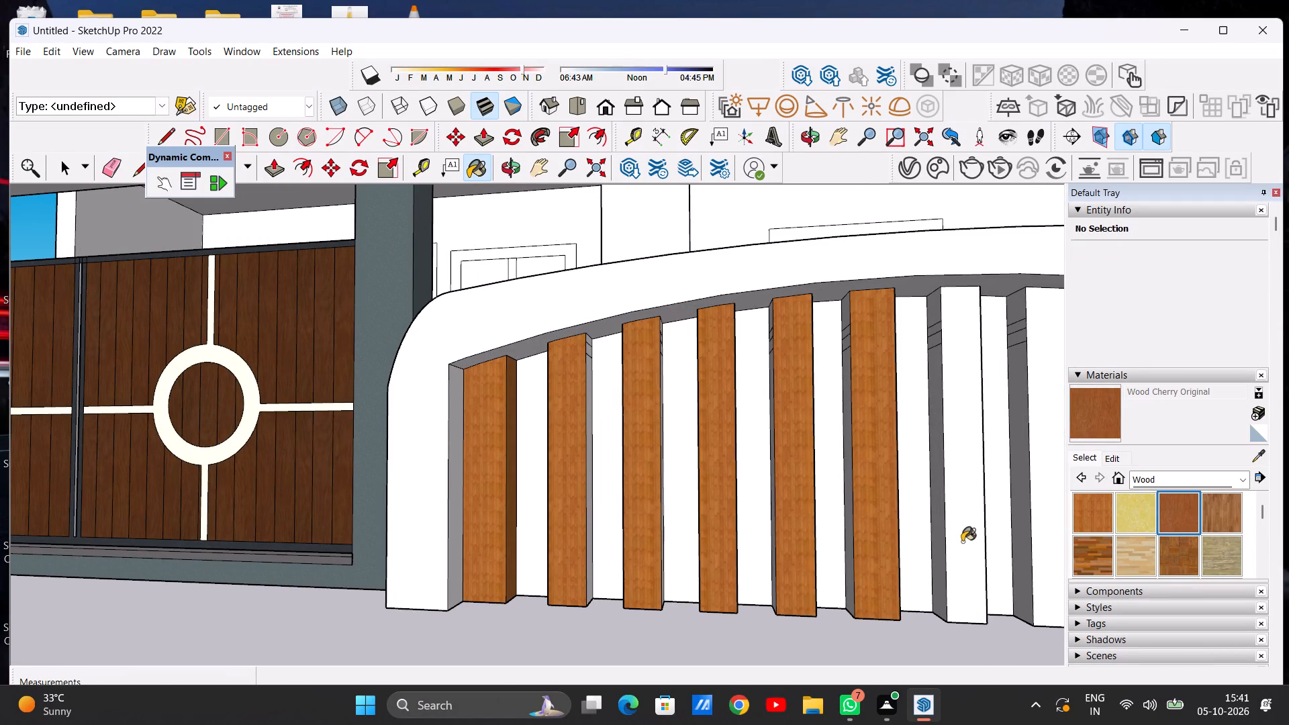
{"action": "left_click", "coordinate": [961, 542]}
{"action": "scroll", "coordinate": [806, 565], "scroll_direction": "down", "scroll_amount": 2}
{"action": "left_click", "coordinate": [865, 534]}
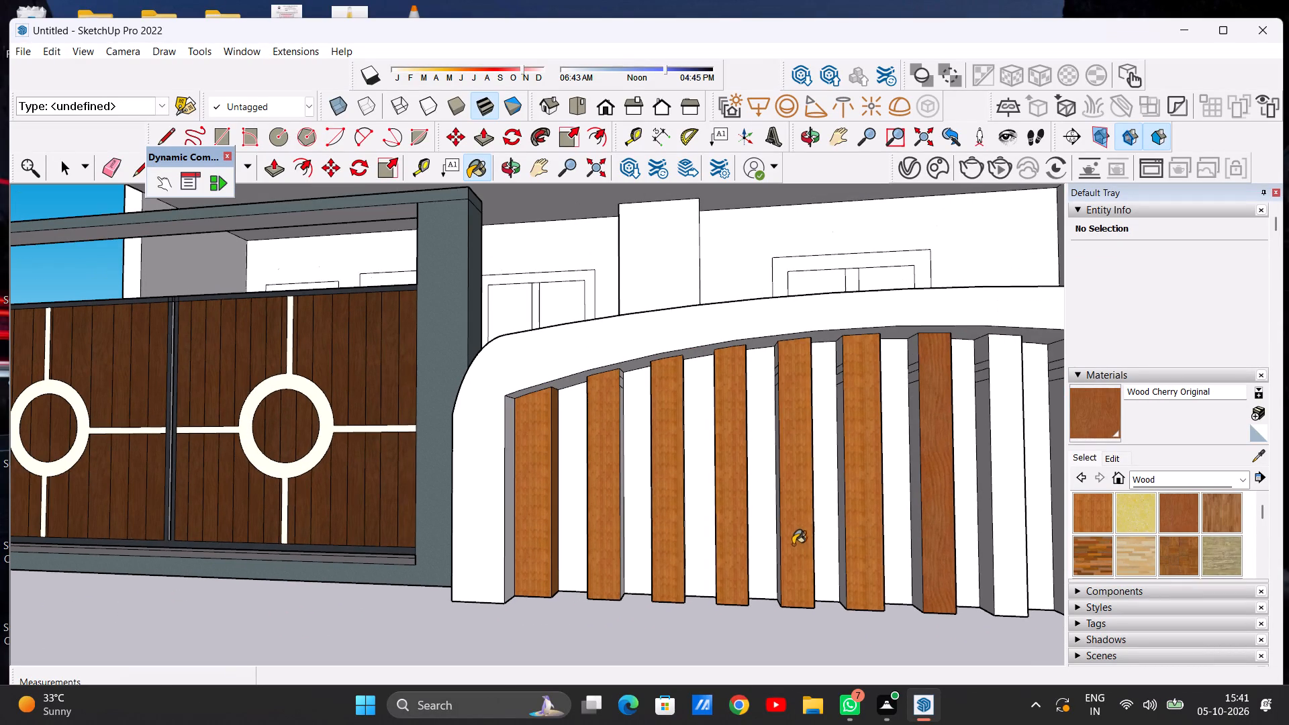
{"action": "left_click", "coordinate": [789, 546]}
{"action": "left_click", "coordinate": [733, 560]}
{"action": "left_click", "coordinate": [666, 562]}
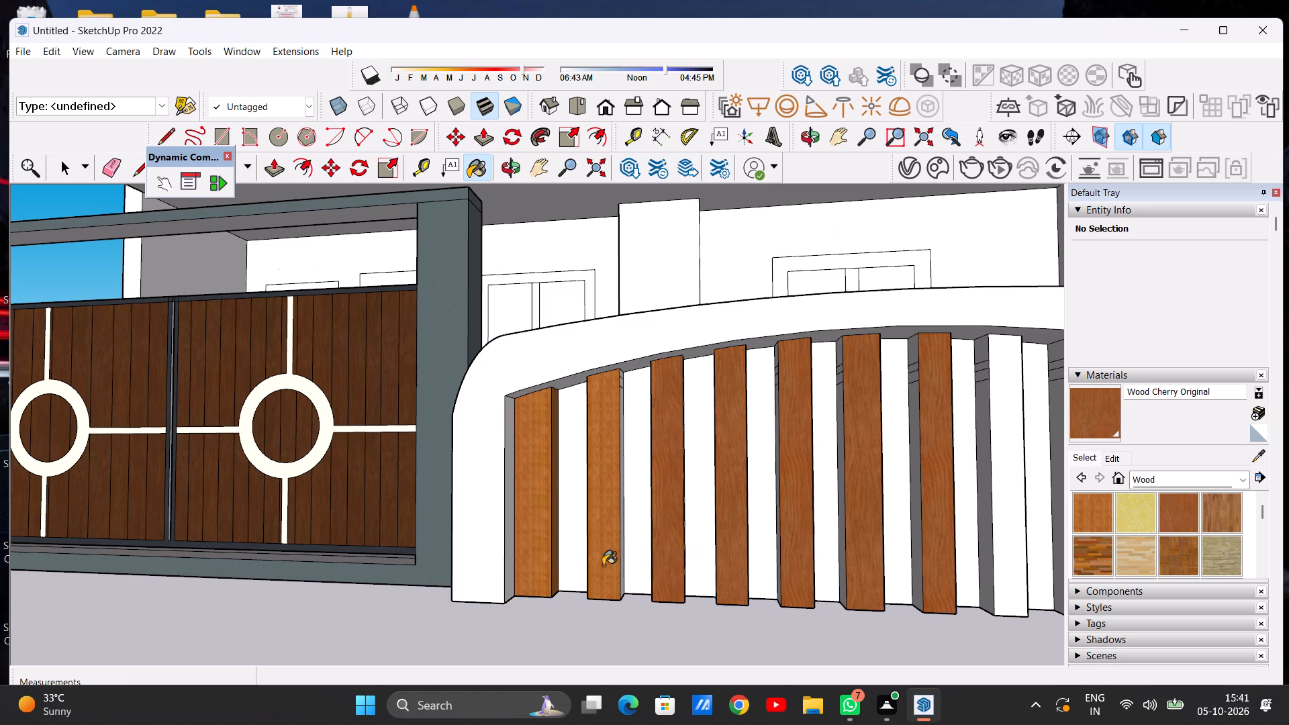
{"action": "left_click", "coordinate": [603, 565]}
{"action": "left_click", "coordinate": [536, 566]}
Paint the front faces of the remaining five raised panels, eighth to twelfth from the gate, with Wood Cherry Original.
{"action": "scroll", "coordinate": [583, 582], "scroll_direction": "down", "scroll_amount": 13}
{"action": "scroll", "coordinate": [780, 552], "scroll_direction": "up", "scroll_amount": 8}
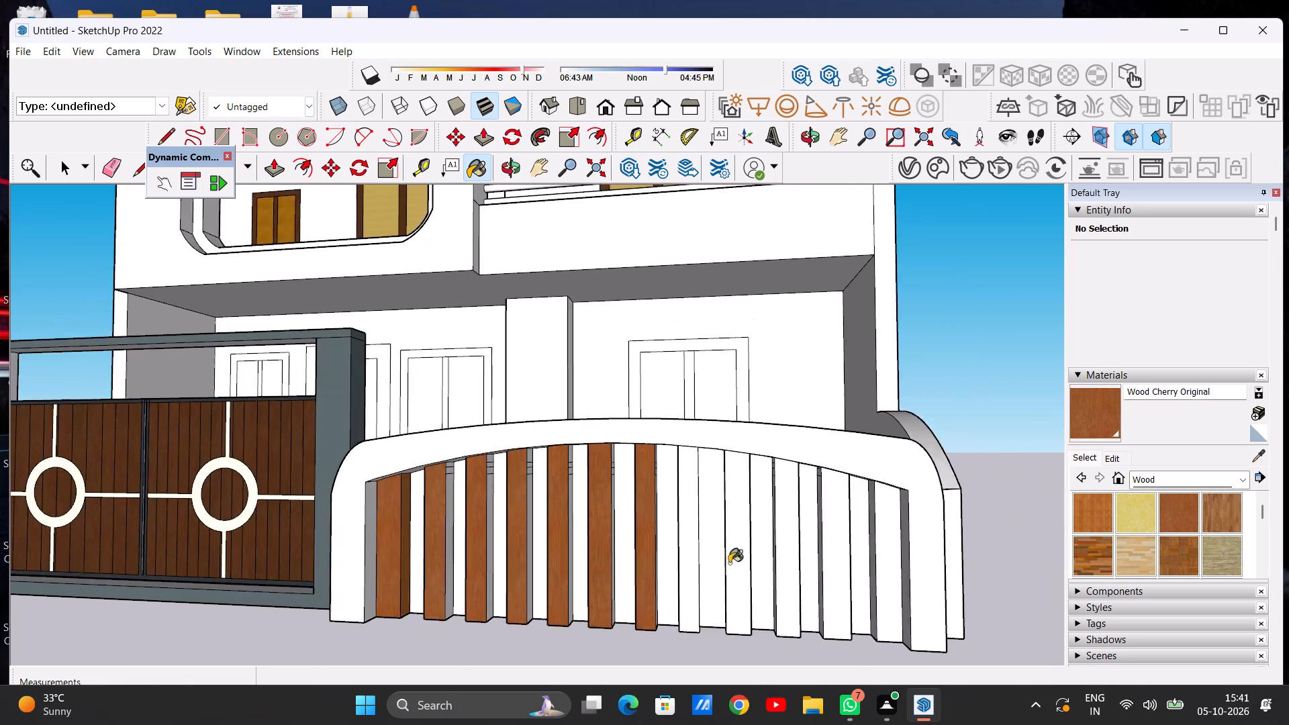
{"action": "scroll", "coordinate": [729, 563], "scroll_direction": "up", "scroll_amount": 3}
{"action": "left_click", "coordinate": [667, 571]}
{"action": "left_click", "coordinate": [741, 573]}
{"action": "left_click", "coordinate": [812, 579]}
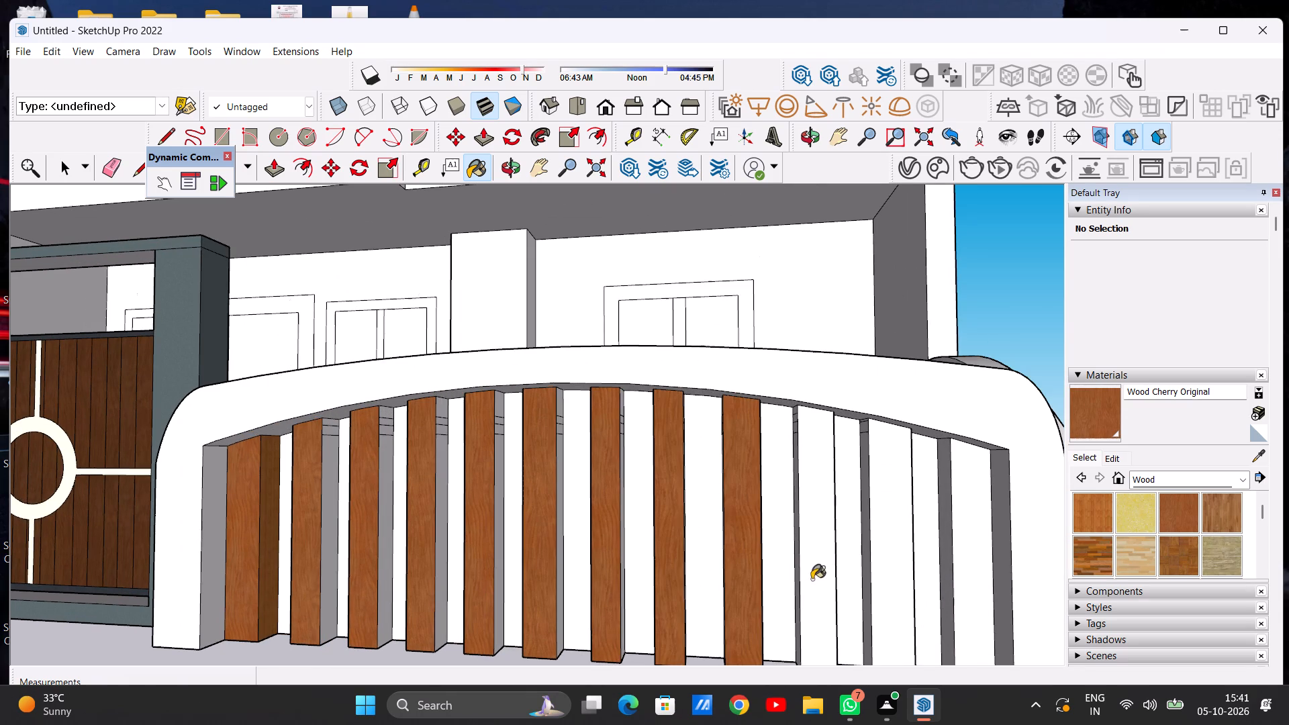
{"action": "left_click", "coordinate": [891, 618]}
{"action": "left_click", "coordinate": [973, 599]}
Paint the gate-facing side faces of the twelfth back to the sixth raised panel from the gate with Wood Cherry Original.
{"action": "scroll", "coordinate": [781, 606], "scroll_direction": "down", "scroll_amount": 6}
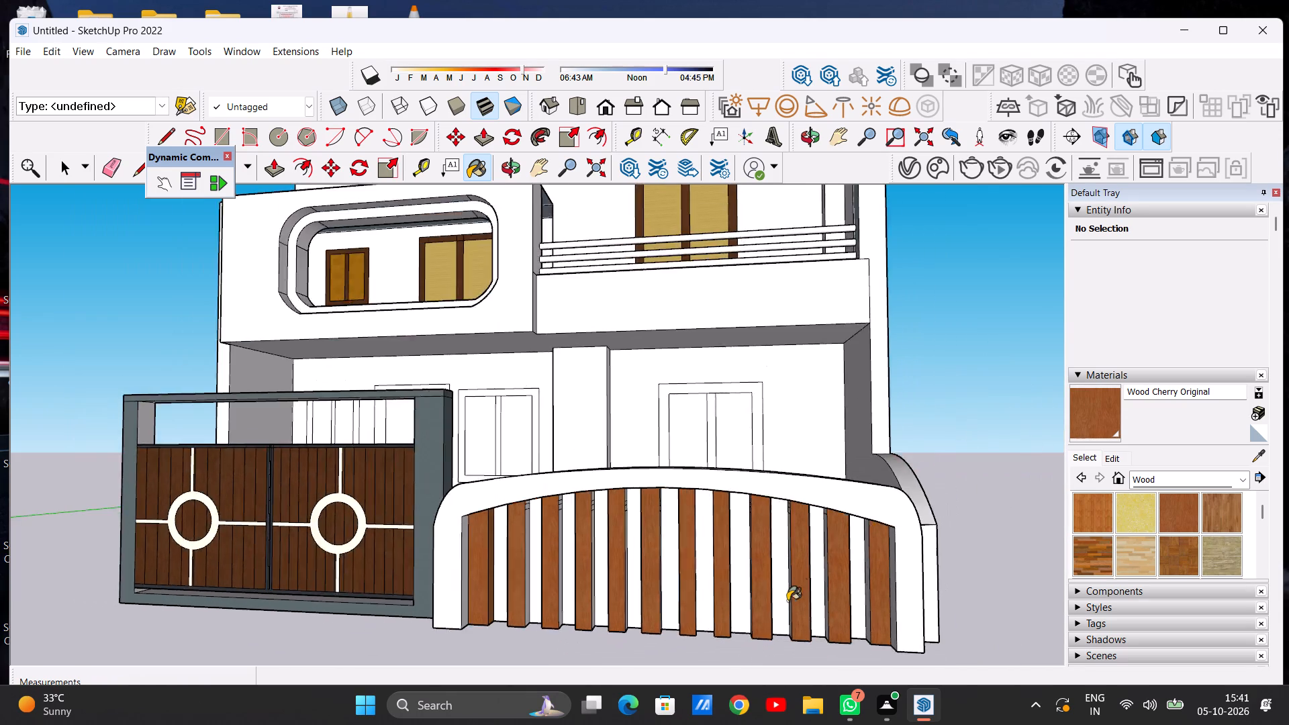
{"action": "scroll", "coordinate": [787, 601], "scroll_direction": "down", "scroll_amount": 5}
{"action": "middle_click_drag", "start_coordinate": [590, 594], "coordinate": [816, 603]}
{"action": "scroll", "coordinate": [794, 565], "scroll_direction": "up", "scroll_amount": 11}
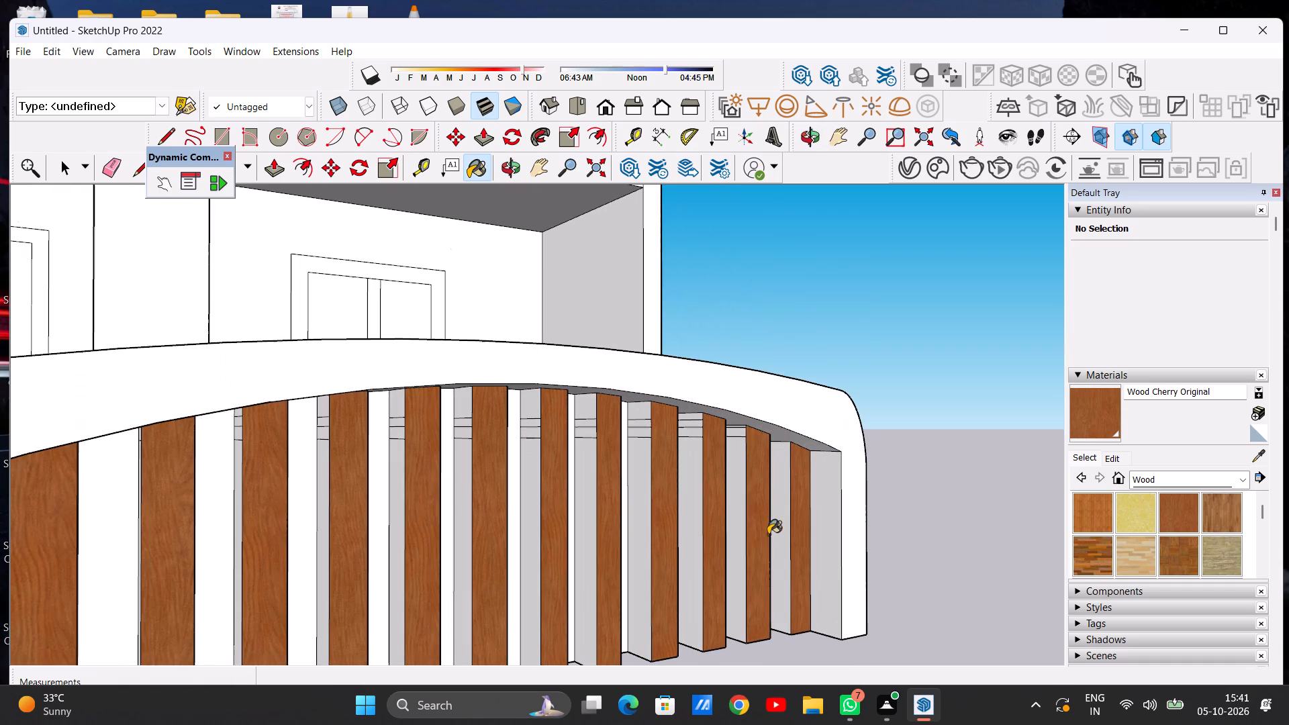
{"action": "scroll", "coordinate": [768, 534], "scroll_direction": "up", "scroll_amount": 1}
{"action": "left_click", "coordinate": [788, 538]}
{"action": "left_click", "coordinate": [736, 552]}
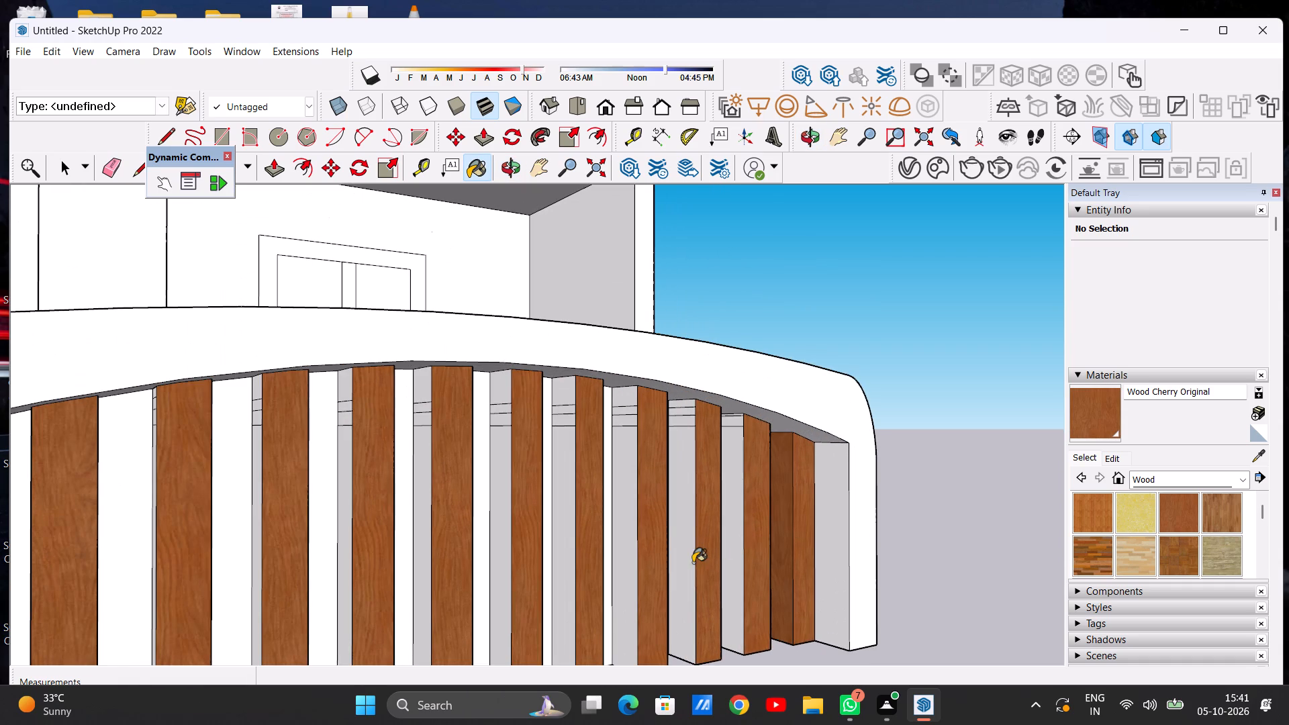
{"action": "left_click", "coordinate": [692, 563]}
{"action": "left_click", "coordinate": [630, 569]}
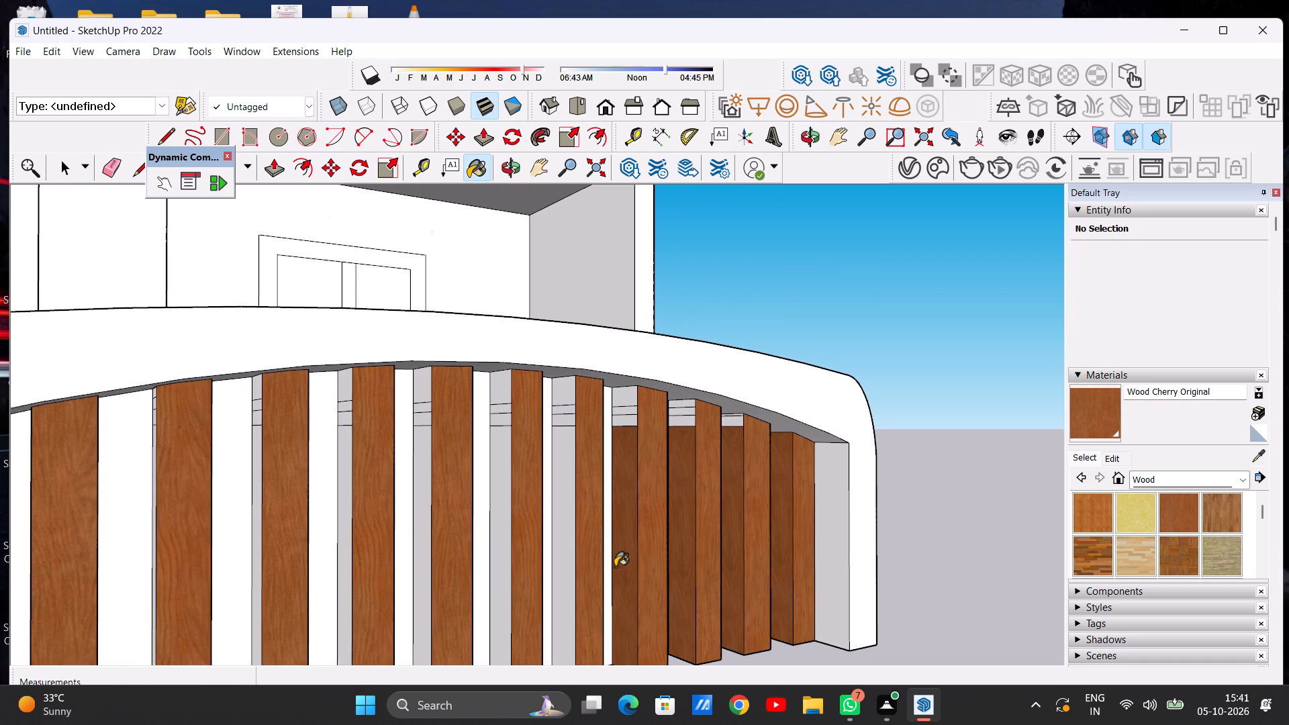
{"action": "scroll", "coordinate": [628, 562], "scroll_direction": "down", "scroll_amount": 8}
{"action": "scroll", "coordinate": [602, 562], "scroll_direction": "up", "scroll_amount": 6}
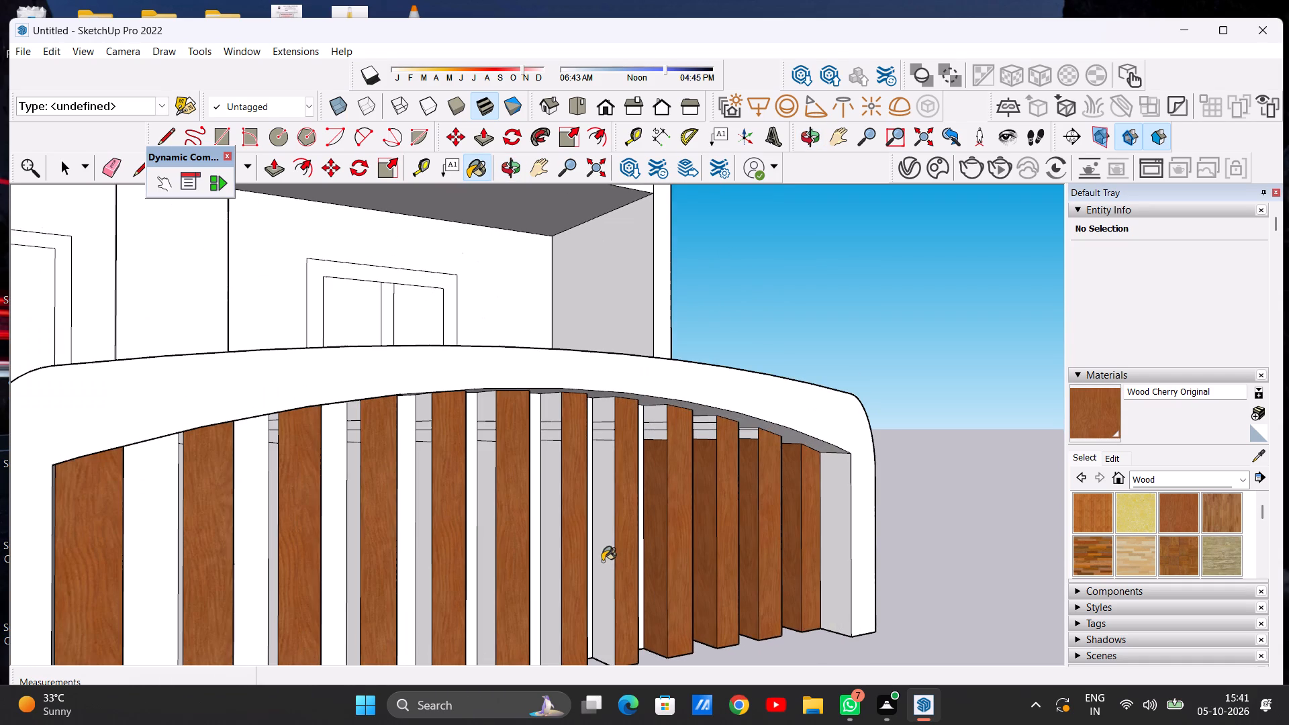
{"action": "left_click", "coordinate": [605, 558]}
{"action": "left_click", "coordinate": [553, 558]}
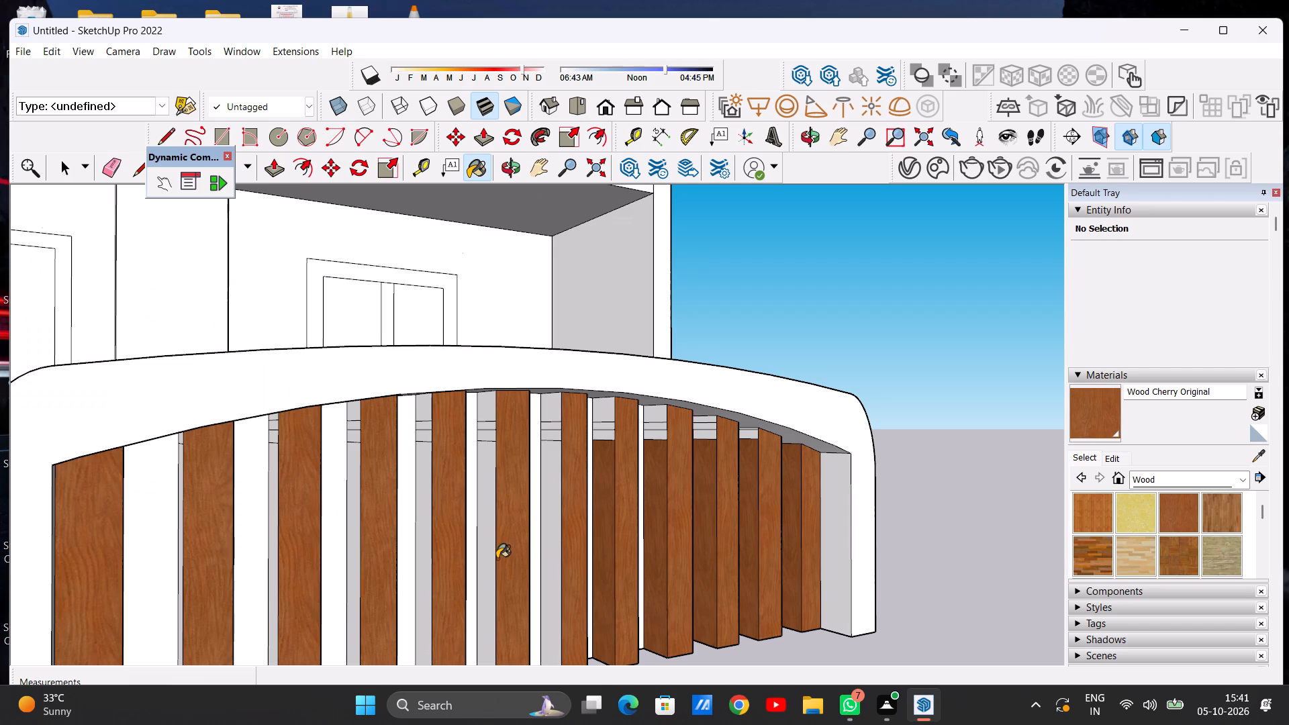
{"action": "left_click", "coordinate": [481, 564]}
Paint the gate-facing side faces of the fifth back to the second raised panel from the gate with Wood Cherry Original.
{"action": "scroll", "coordinate": [614, 546], "scroll_direction": "down", "scroll_amount": 6}
{"action": "scroll", "coordinate": [521, 552], "scroll_direction": "up", "scroll_amount": 4}
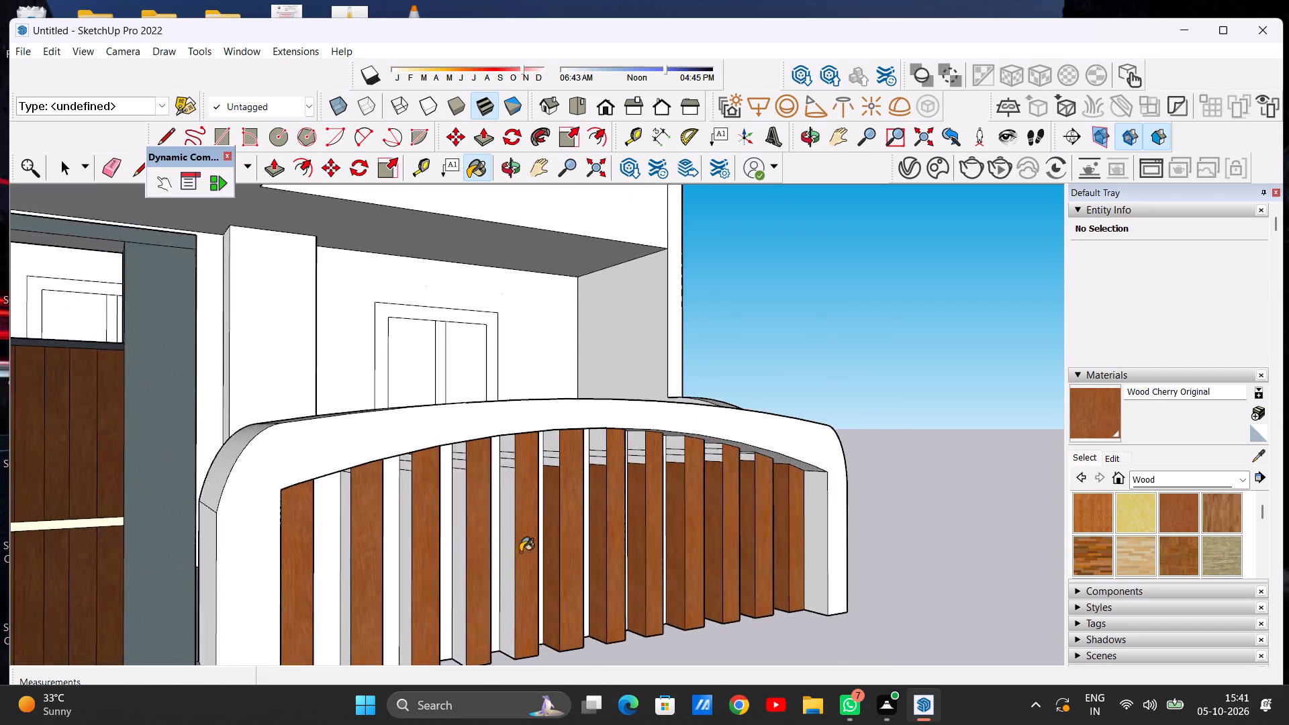
{"action": "scroll", "coordinate": [520, 552], "scroll_direction": "up", "scroll_amount": 1}
{"action": "left_click", "coordinate": [499, 545]}
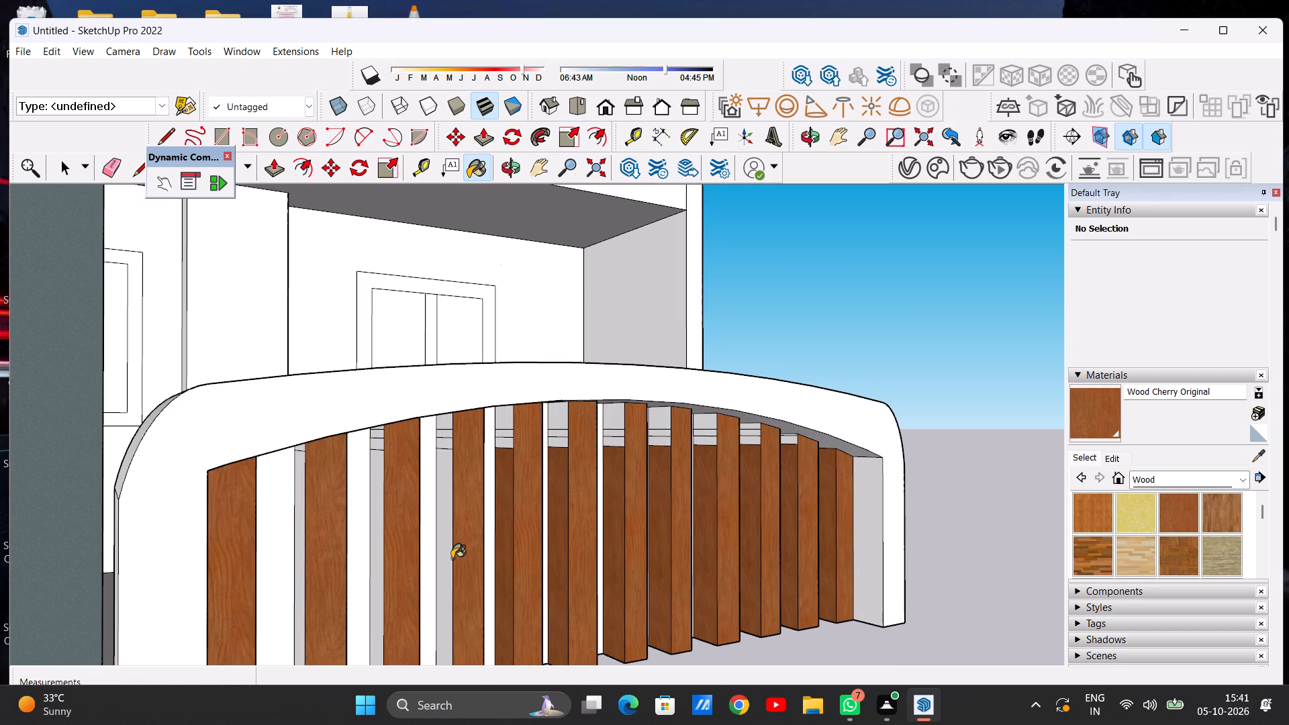
{"action": "left_click", "coordinate": [452, 559]}
{"action": "scroll", "coordinate": [562, 544], "scroll_direction": "down", "scroll_amount": 7}
{"action": "scroll", "coordinate": [490, 552], "scroll_direction": "up", "scroll_amount": 5}
{"action": "left_click", "coordinate": [481, 552]}
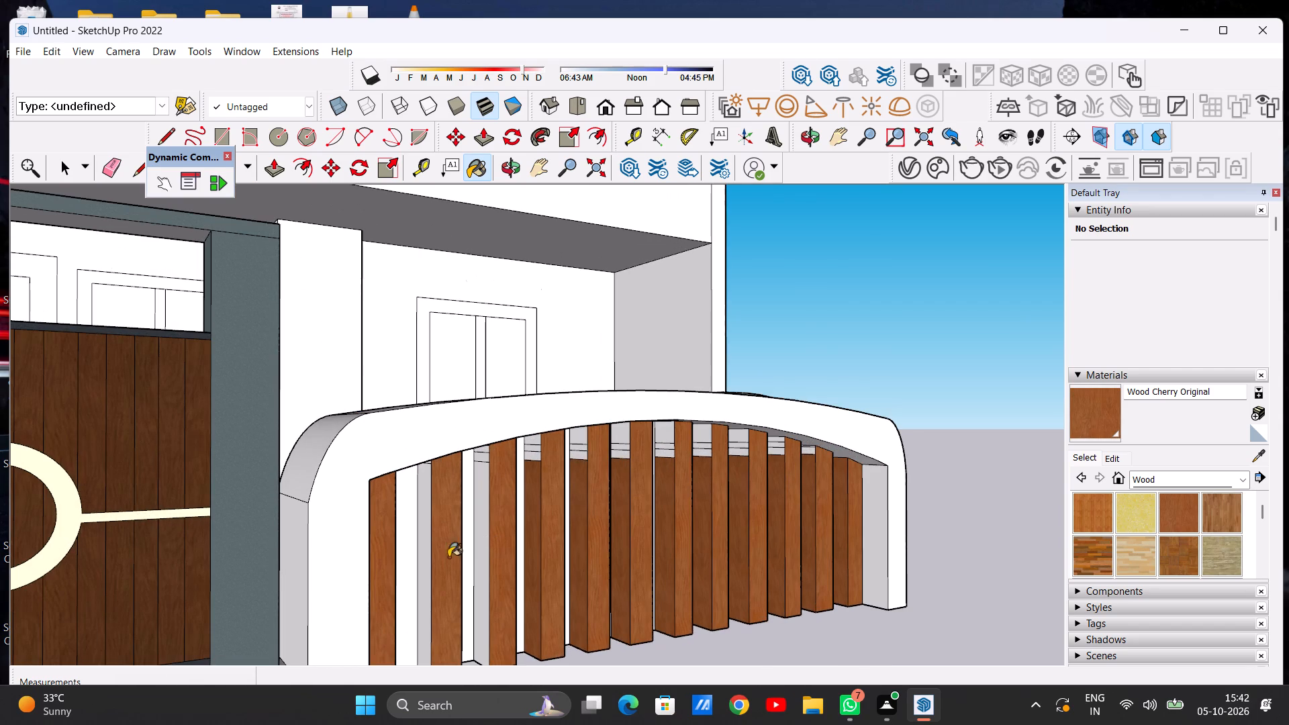
{"action": "left_click", "coordinate": [423, 563]}
Paint the unpainted upper segments on the gate-facing sides of the second and third raised panels with Wood Cherry Original.
{"action": "scroll", "coordinate": [450, 581], "scroll_direction": "down", "scroll_amount": 5}
{"action": "scroll", "coordinate": [443, 542], "scroll_direction": "up", "scroll_amount": 7}
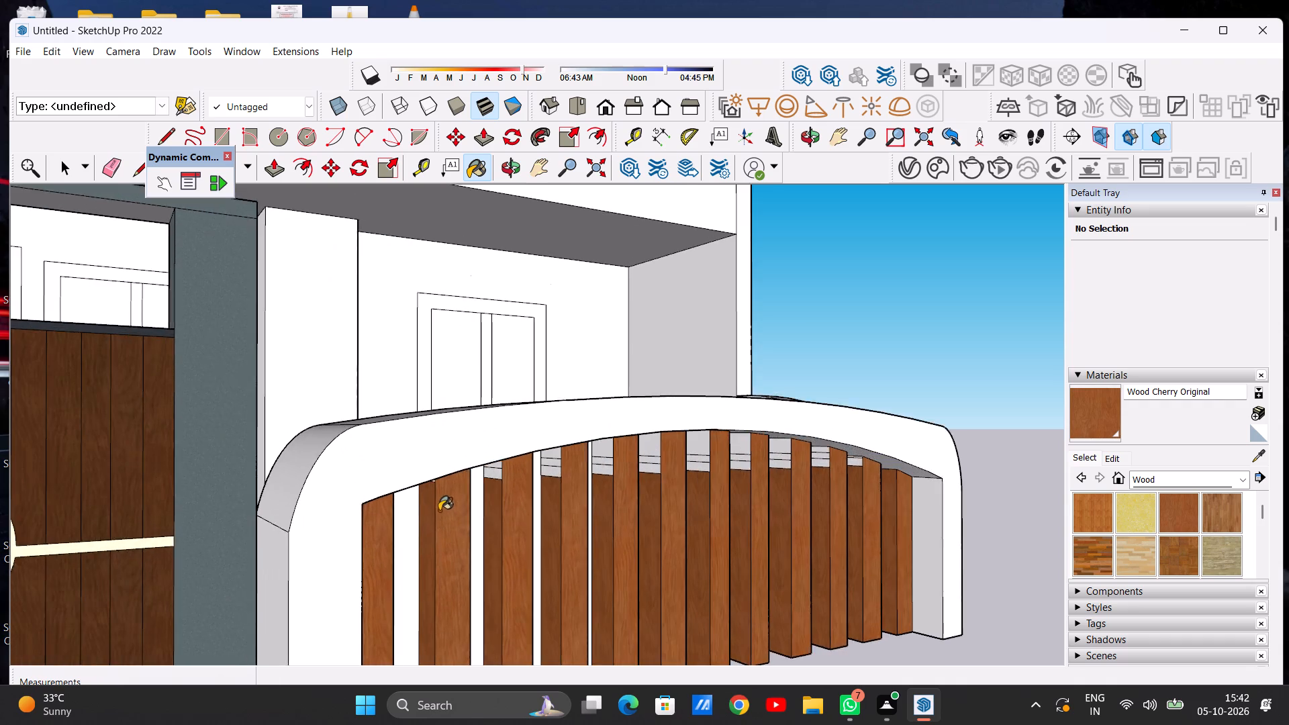
{"action": "scroll", "coordinate": [439, 511], "scroll_direction": "up", "scroll_amount": 14}
{"action": "left_click", "coordinate": [410, 413]}
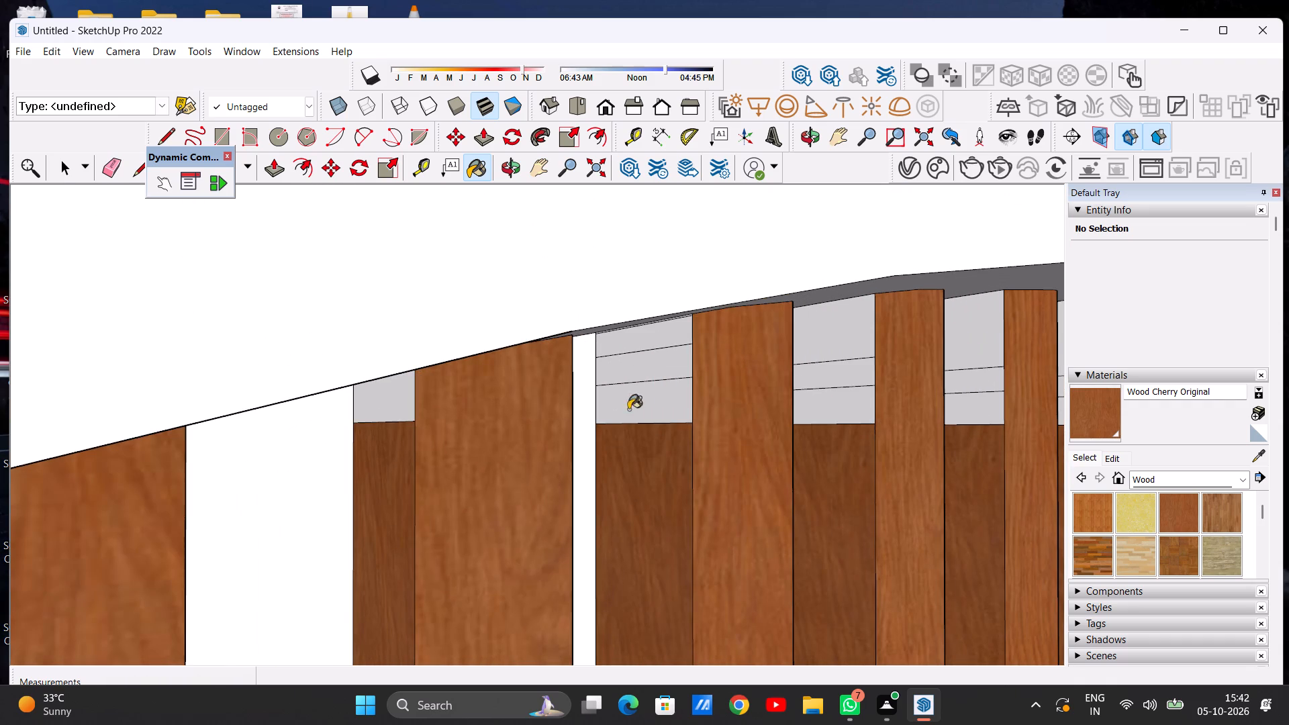
{"action": "left_click", "coordinate": [661, 423]}
{"action": "left_click", "coordinate": [682, 372]}
{"action": "left_click", "coordinate": [684, 393]}
{"action": "scroll", "coordinate": [663, 412], "scroll_direction": "down", "scroll_amount": 3}
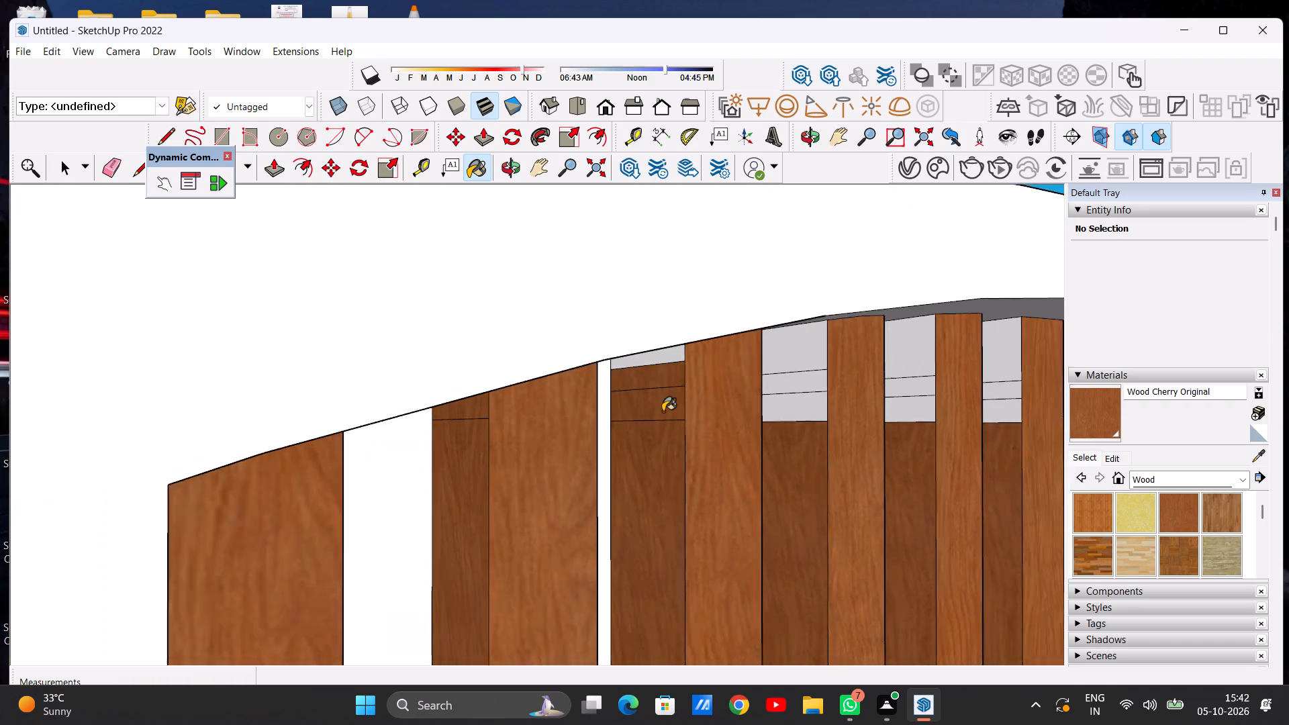
{"action": "scroll", "coordinate": [663, 412], "scroll_direction": "down", "scroll_amount": 2}
{"action": "scroll", "coordinate": [688, 373], "scroll_direction": "up", "scroll_amount": 4}
{"action": "left_click", "coordinate": [645, 359]}
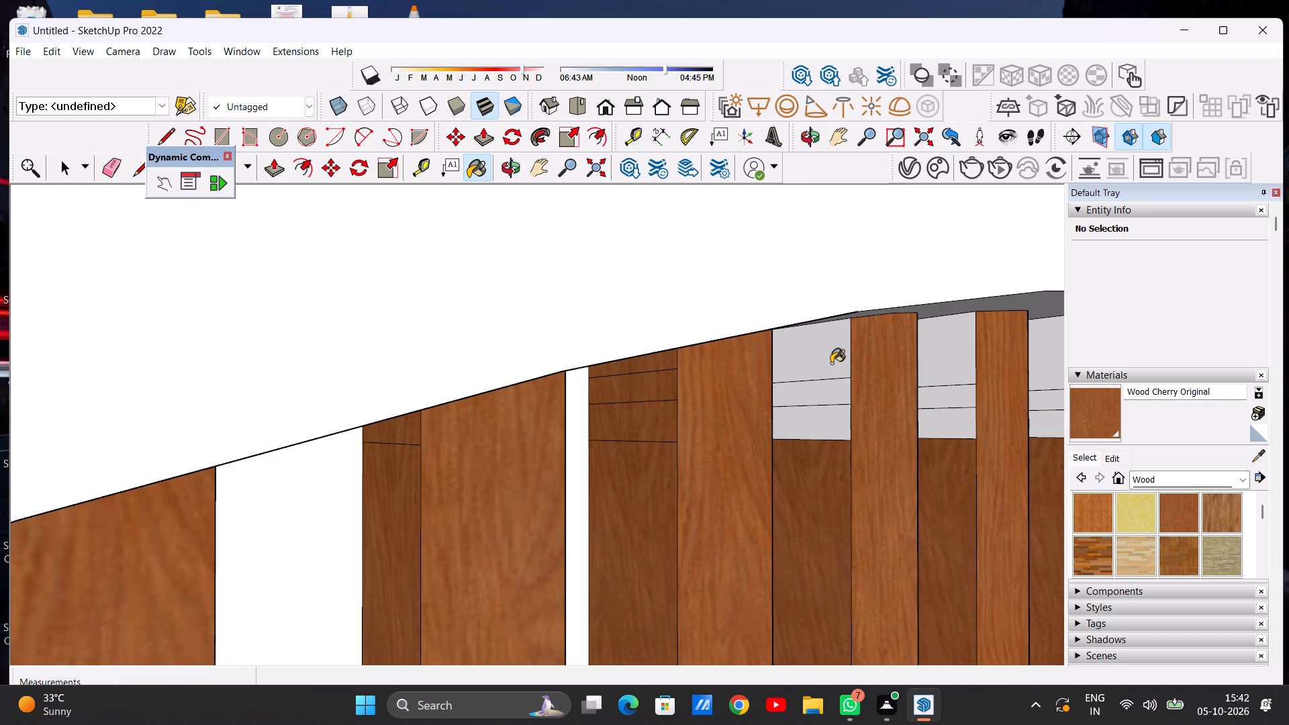
Paint the upper segments on the gate-facing sides of the fourth to seventh raised panels with Wood Cherry Original.
{"action": "left_click", "coordinate": [831, 363]}
{"action": "left_click", "coordinate": [830, 386]}
{"action": "left_click", "coordinate": [826, 415]}
{"action": "left_click", "coordinate": [958, 428]}
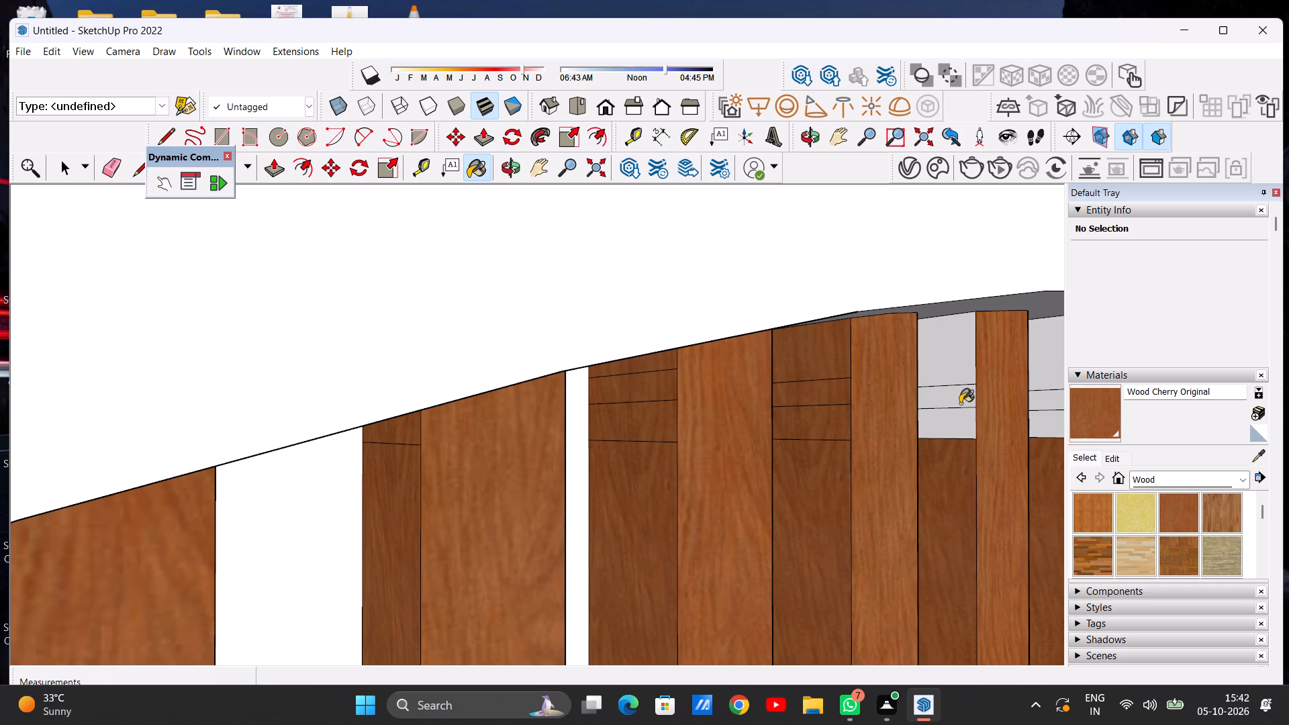
{"action": "left_click", "coordinate": [960, 403]}
{"action": "left_click", "coordinate": [960, 373]}
{"action": "scroll", "coordinate": [820, 417], "scroll_direction": "down", "scroll_amount": 12}
{"action": "scroll", "coordinate": [922, 381], "scroll_direction": "up", "scroll_amount": 2}
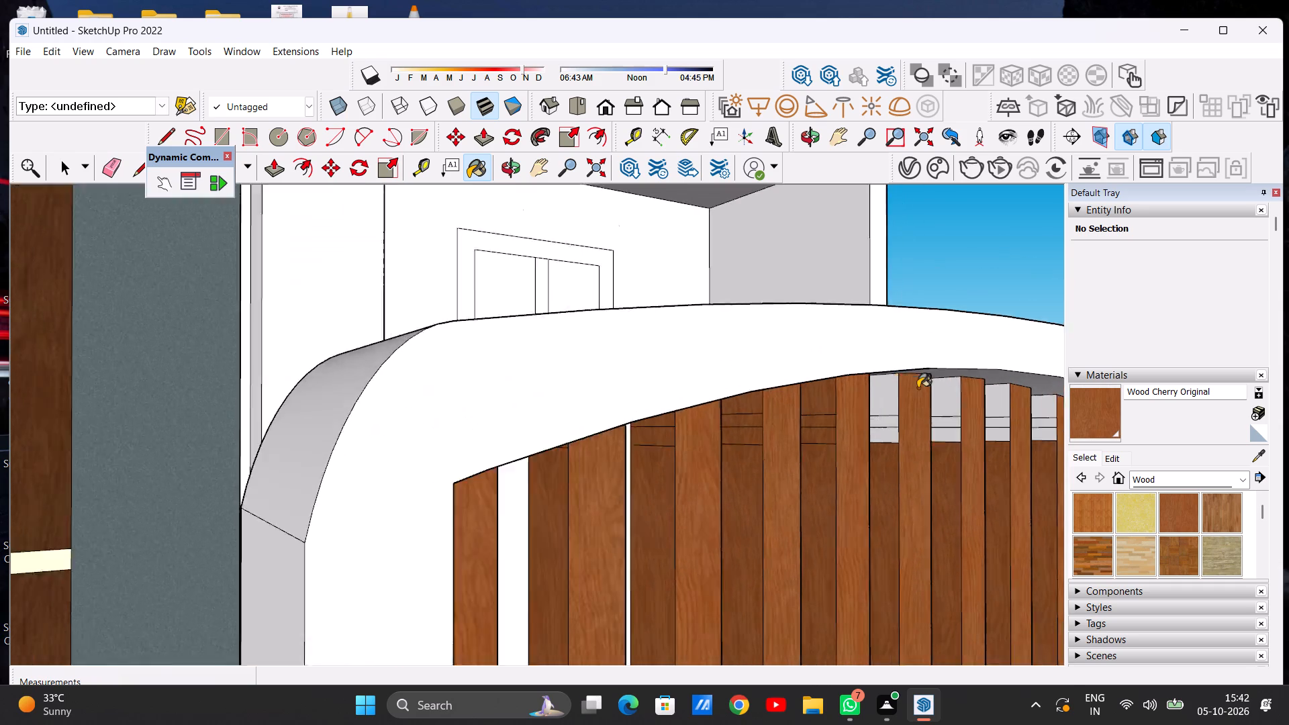
{"action": "scroll", "coordinate": [918, 388], "scroll_direction": "up", "scroll_amount": 12}
{"action": "left_click", "coordinate": [847, 403]}
{"action": "left_click", "coordinate": [854, 454]}
{"action": "left_click", "coordinate": [854, 476]}
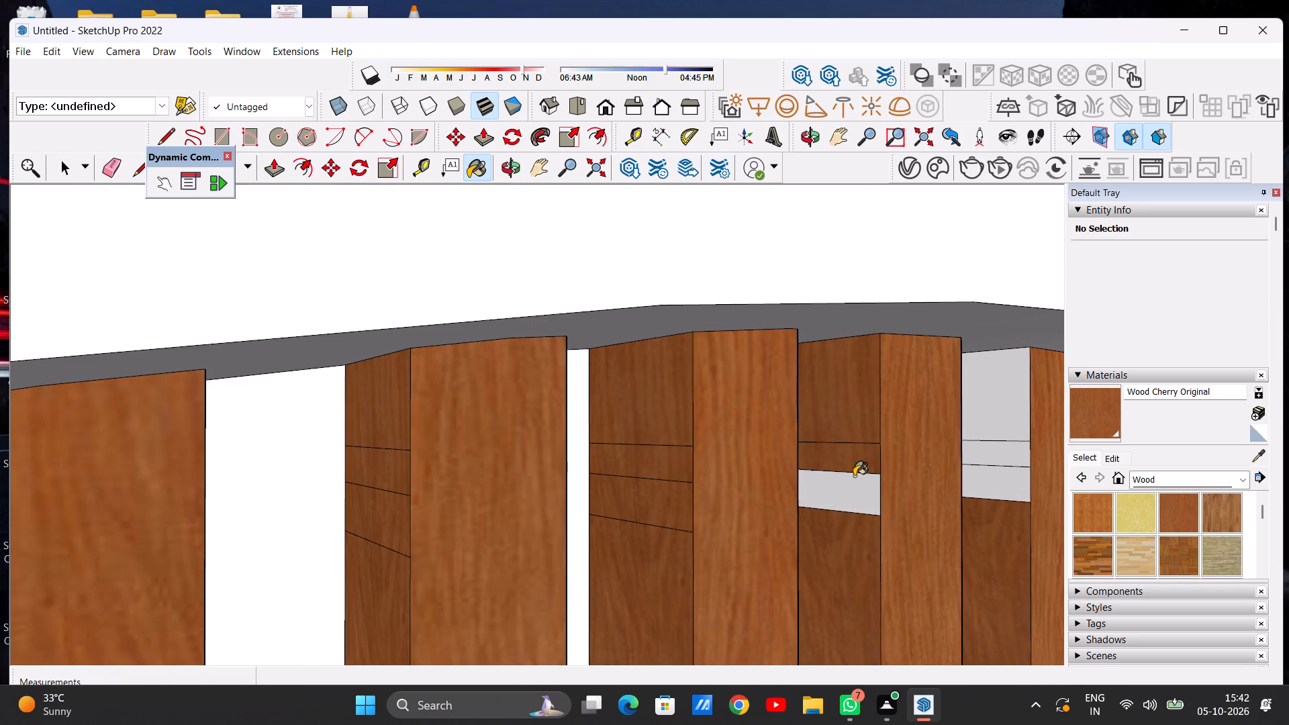
{"action": "left_click", "coordinate": [1015, 485]}
{"action": "left_click", "coordinate": [1013, 459]}
{"action": "left_click", "coordinate": [1009, 420]}
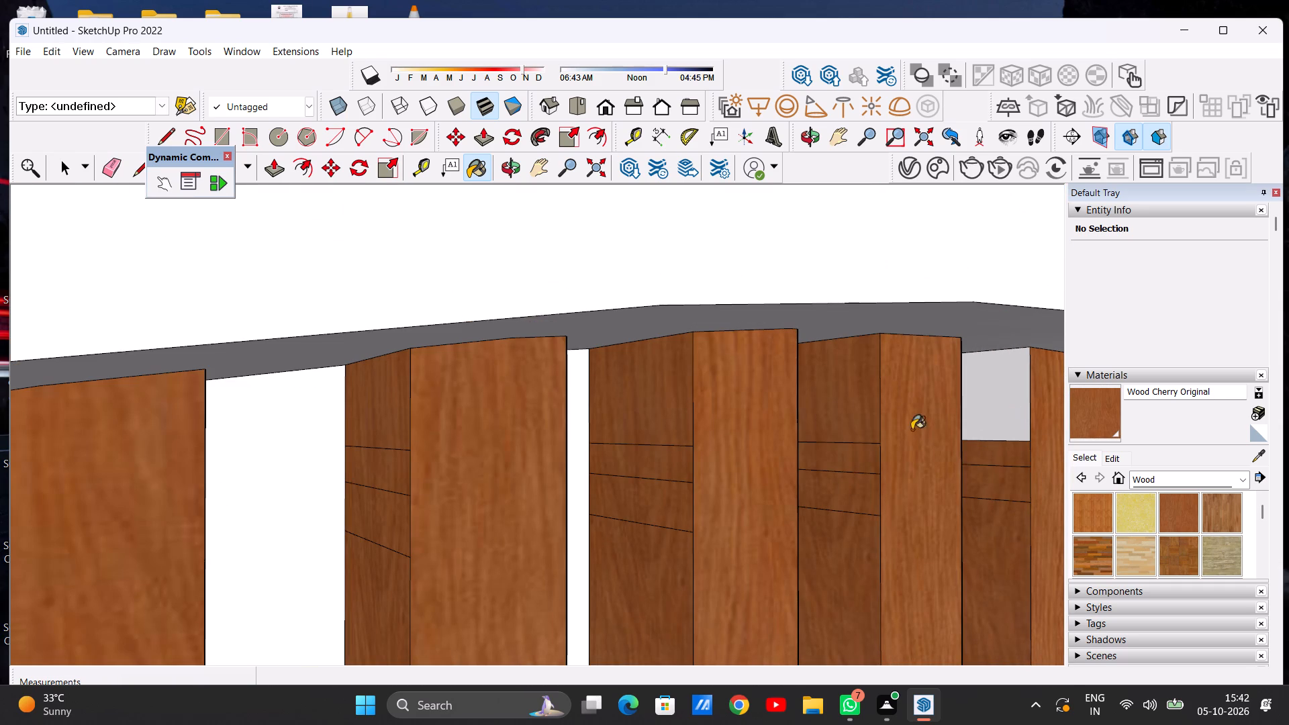
Paint the upper segments on the gate-facing sides of the eighth to eleventh raised panels with Wood Cherry Original.
{"action": "scroll", "coordinate": [912, 430], "scroll_direction": "down", "scroll_amount": 20}
{"action": "scroll", "coordinate": [1028, 434], "scroll_direction": "up", "scroll_amount": 14}
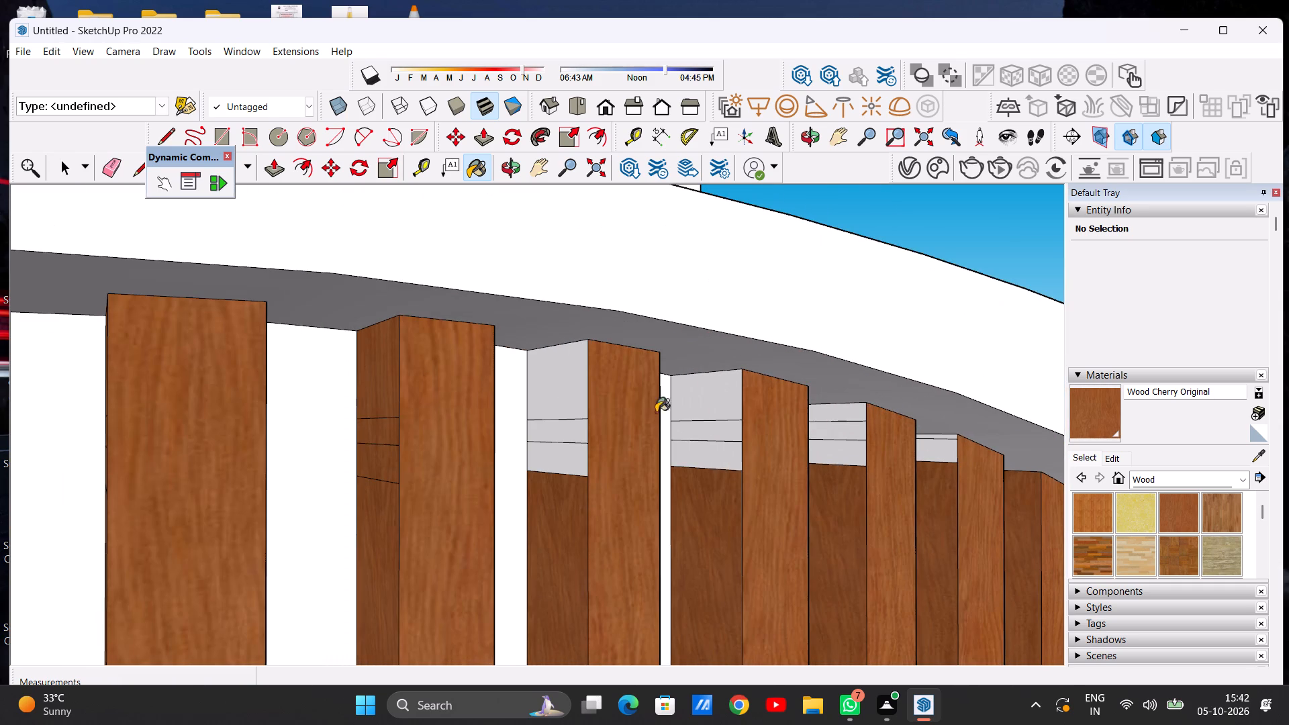
{"action": "left_click", "coordinate": [569, 455]}
{"action": "left_click", "coordinate": [571, 435]}
{"action": "left_click", "coordinate": [575, 402]}
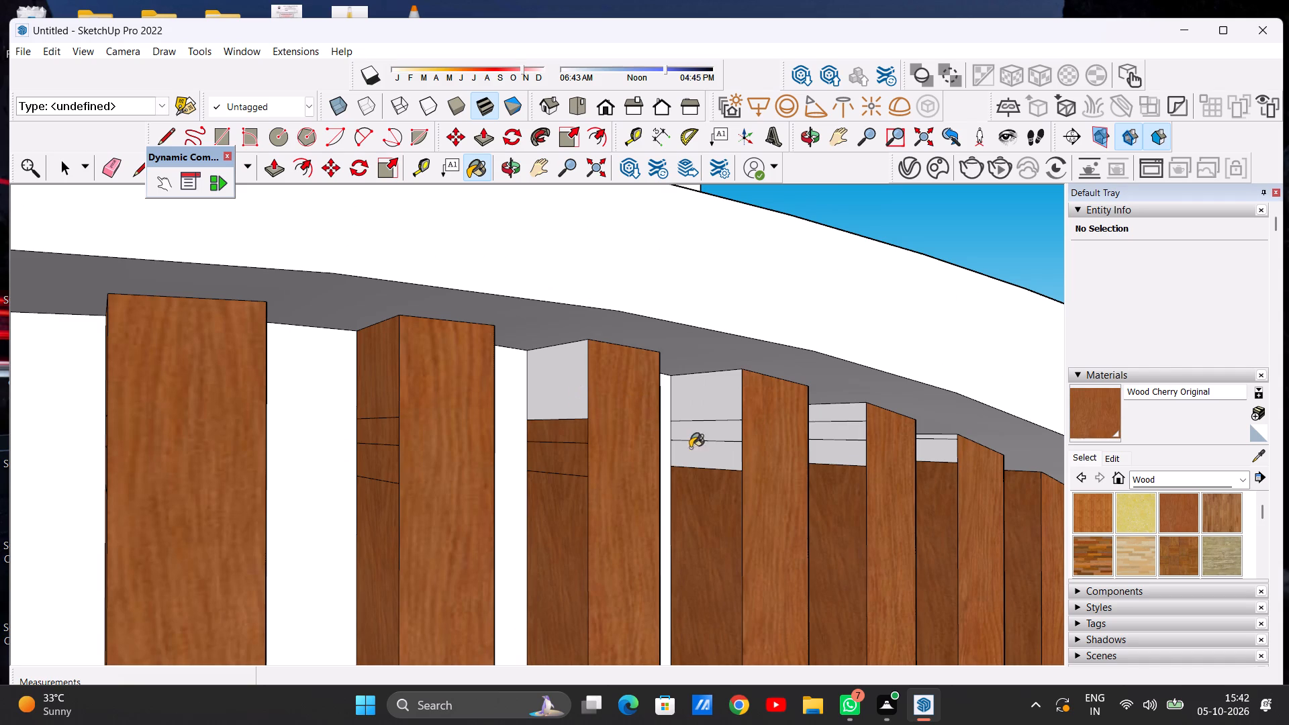
{"action": "left_click", "coordinate": [715, 461]}
{"action": "left_click", "coordinate": [718, 435]}
{"action": "left_click", "coordinate": [724, 401]}
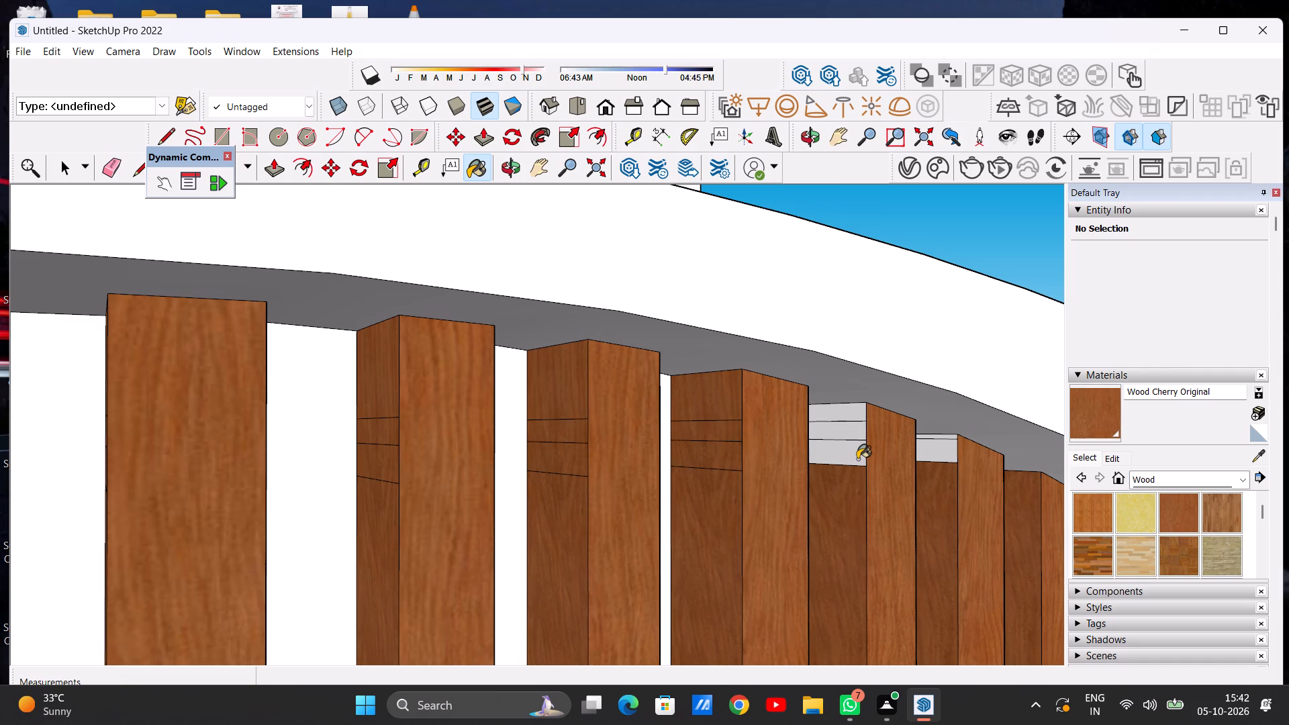
{"action": "left_click", "coordinate": [857, 459]}
{"action": "left_click", "coordinate": [857, 430]}
{"action": "left_click", "coordinate": [856, 415]}
{"action": "left_click", "coordinate": [948, 458]}
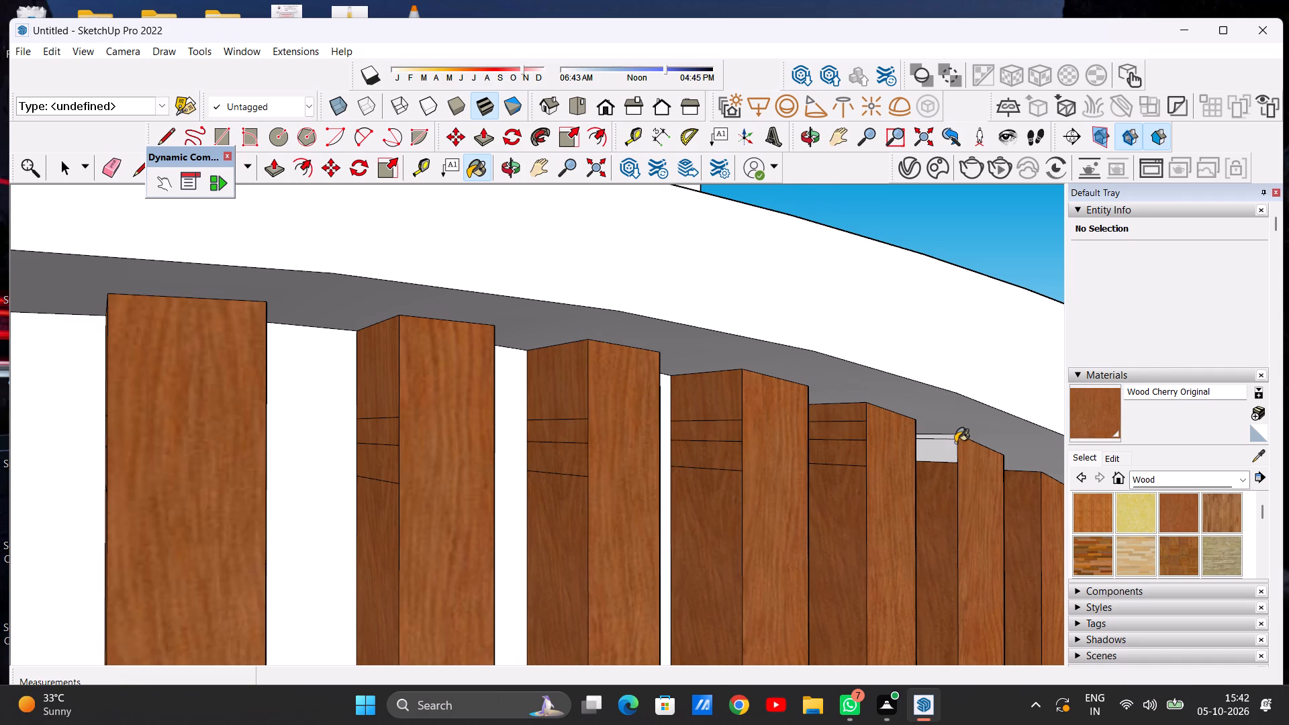
{"action": "scroll", "coordinate": [955, 442], "scroll_direction": "up", "scroll_amount": 13}
{"action": "left_click", "coordinate": [944, 422]}
Paint the eleventh raised panel's side facing away from the gate, including its top segment, with Wood Cherry Original.
{"action": "scroll", "coordinate": [903, 489], "scroll_direction": "down", "scroll_amount": 15}
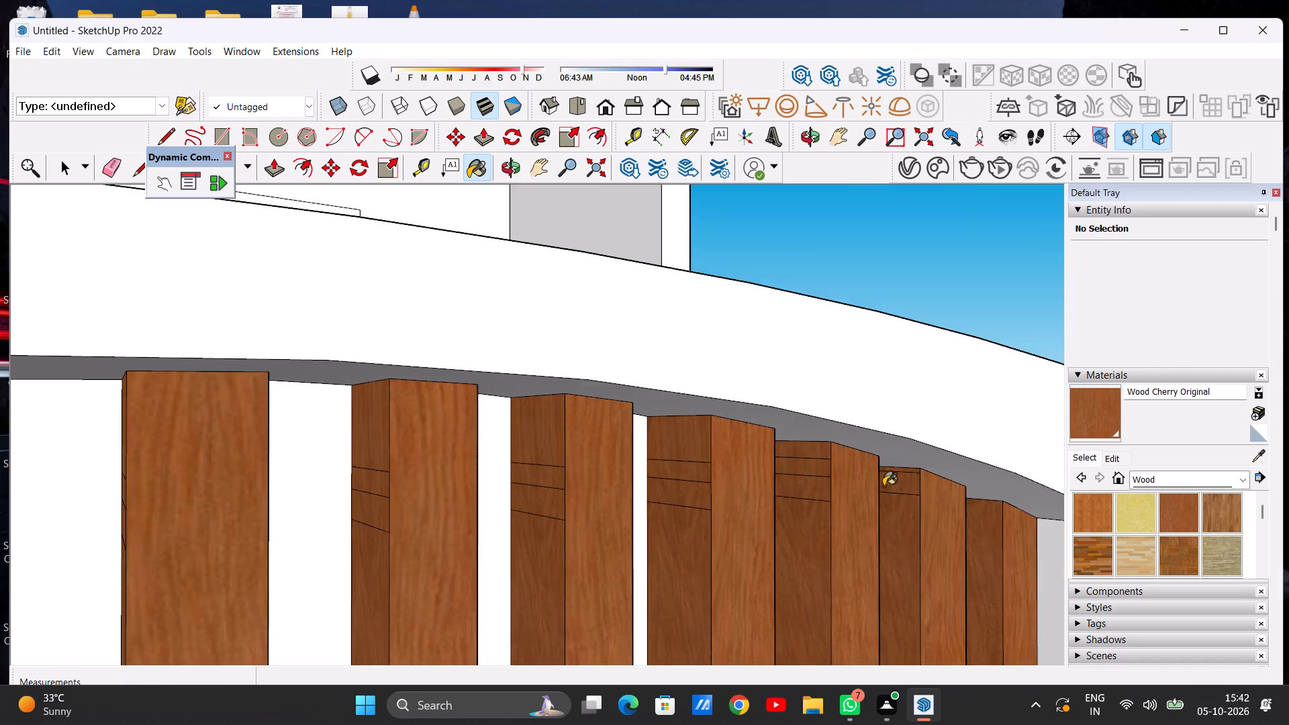
{"action": "scroll", "coordinate": [884, 486], "scroll_direction": "down", "scroll_amount": 20}
{"action": "scroll", "coordinate": [884, 486], "scroll_direction": "down", "scroll_amount": 4}
{"action": "middle_click_drag", "start_coordinate": [912, 520], "coordinate": [552, 504]}
{"action": "scroll", "coordinate": [1025, 591], "scroll_direction": "up", "scroll_amount": 6}
{"action": "scroll", "coordinate": [769, 538], "scroll_direction": "up", "scroll_amount": 5}
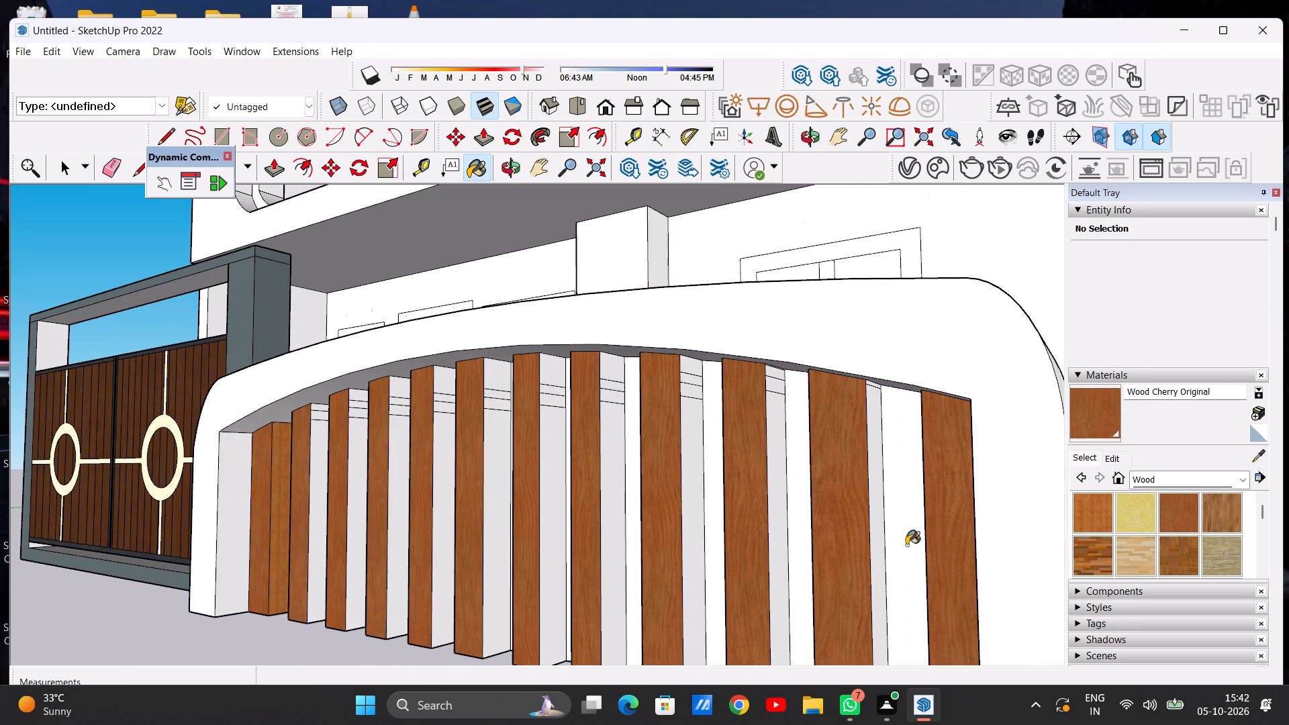
{"action": "left_click", "coordinate": [881, 564]}
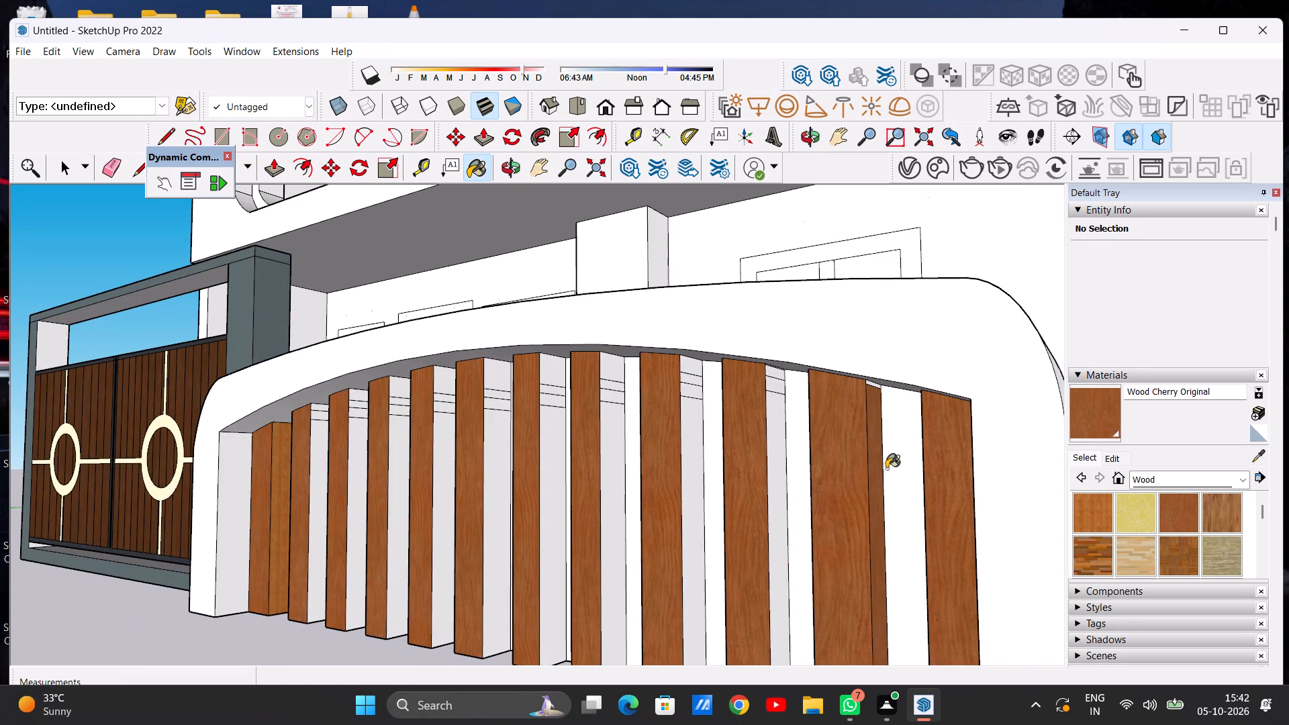
{"action": "scroll", "coordinate": [869, 401], "scroll_direction": "up", "scroll_amount": 13}
{"action": "left_click", "coordinate": [869, 369]}
Paint all segments of the tenth raised panel's side facing away from the gate, including the thin top sliver, with Wood Cherry Original.
{"action": "scroll", "coordinate": [856, 483], "scroll_direction": "down", "scroll_amount": 7}
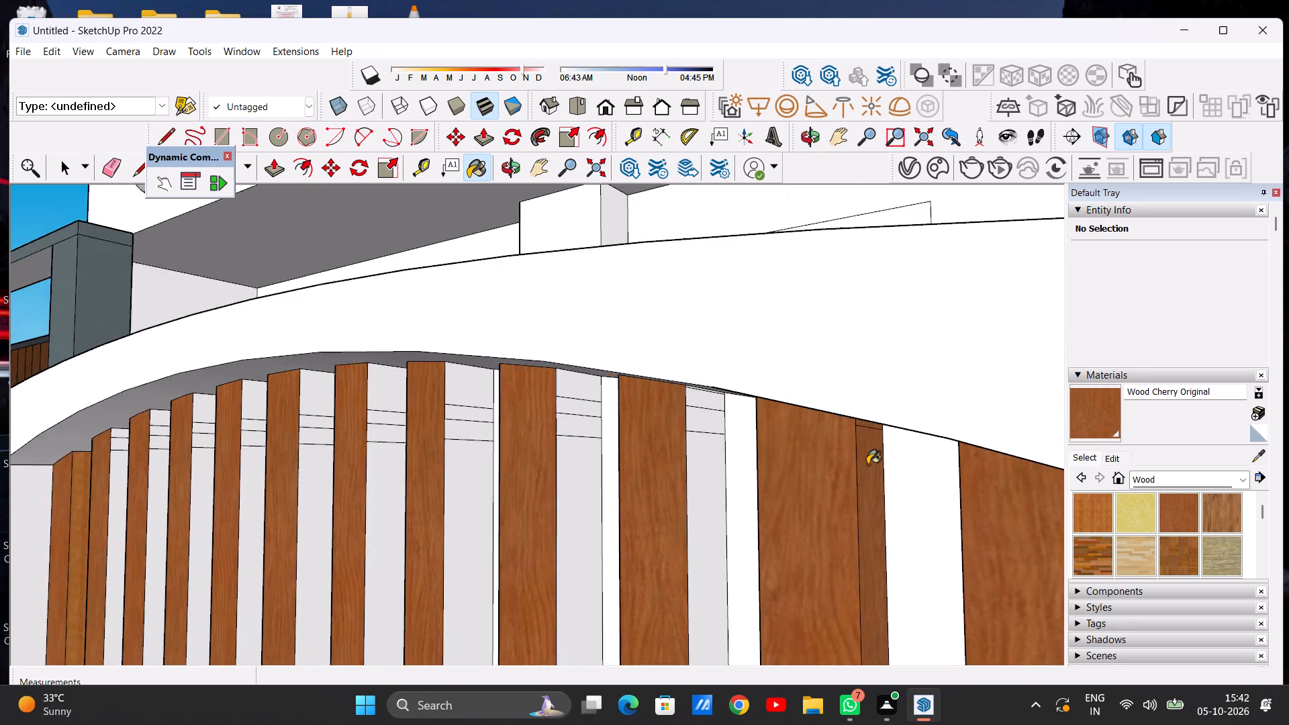
{"action": "scroll", "coordinate": [867, 465], "scroll_direction": "down", "scroll_amount": 18}
{"action": "scroll", "coordinate": [836, 501], "scroll_direction": "up", "scroll_amount": 7}
{"action": "scroll", "coordinate": [809, 405], "scroll_direction": "up", "scroll_amount": 9}
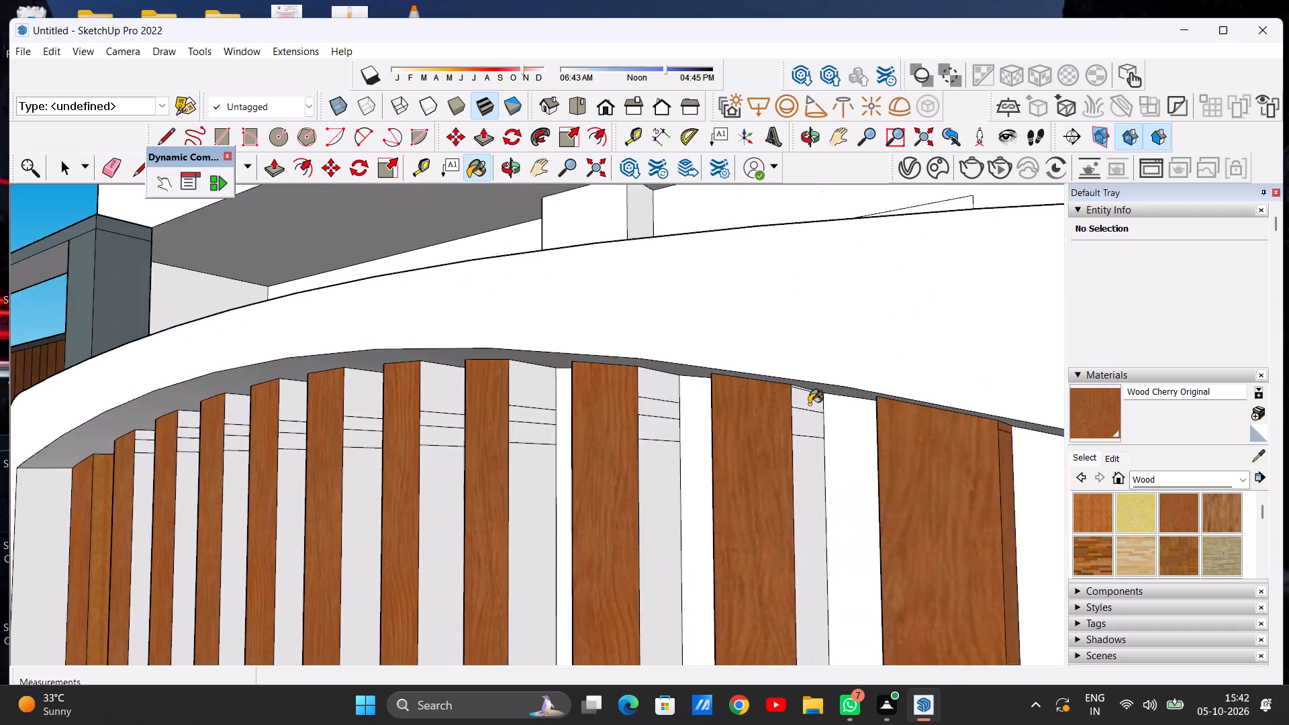
{"action": "scroll", "coordinate": [809, 404], "scroll_direction": "up", "scroll_amount": 6}
{"action": "left_click", "coordinate": [800, 401]}
{"action": "left_click", "coordinate": [790, 431]}
{"action": "left_click", "coordinate": [812, 501]}
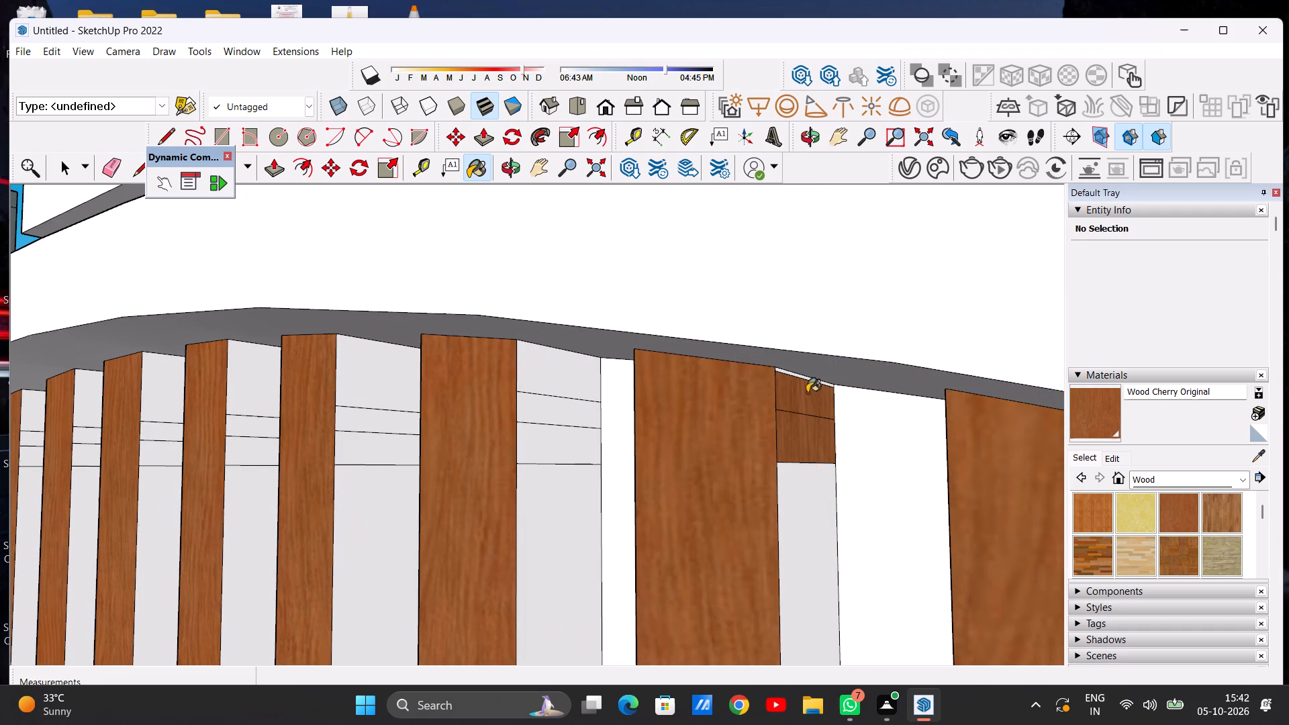
{"action": "left_click", "coordinate": [788, 378]}
{"action": "scroll", "coordinate": [785, 385], "scroll_direction": "up", "scroll_amount": 13}
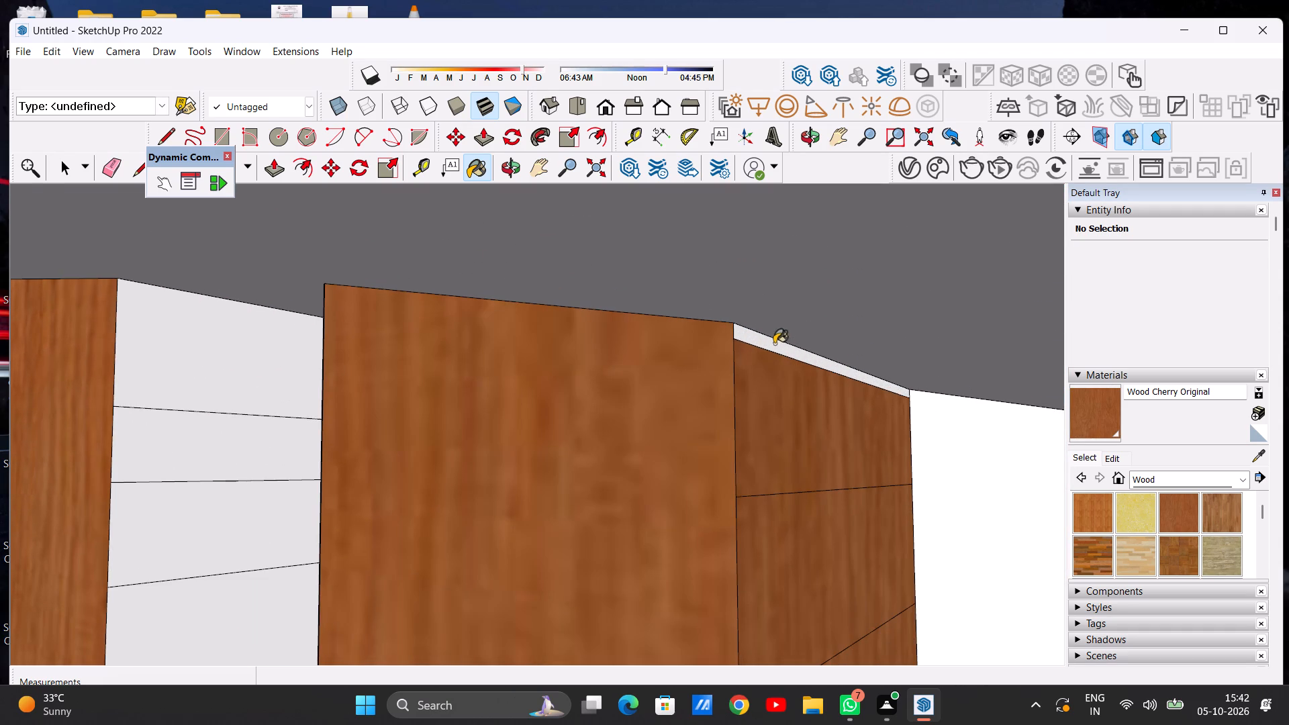
{"action": "left_click", "coordinate": [774, 343]}
Paint all segments of the ninth raised panel's side facing away from the gate with Wood Cherry Original.
{"action": "scroll", "coordinate": [849, 462], "scroll_direction": "down", "scroll_amount": 20}
{"action": "scroll", "coordinate": [849, 462], "scroll_direction": "down", "scroll_amount": 4}
{"action": "scroll", "coordinate": [771, 448], "scroll_direction": "up", "scroll_amount": 5}
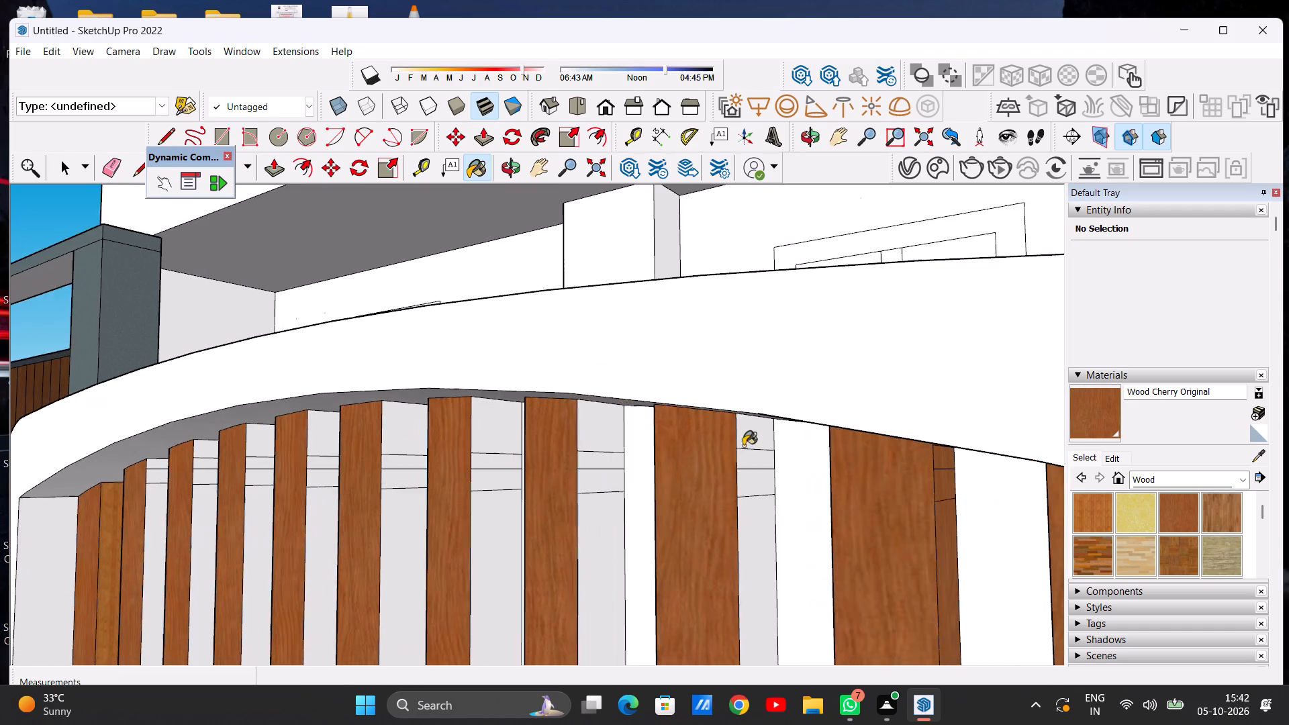
{"action": "scroll", "coordinate": [743, 446], "scroll_direction": "up", "scroll_amount": 15}
{"action": "left_click", "coordinate": [733, 418]}
{"action": "left_click", "coordinate": [722, 523]}
{"action": "left_click", "coordinate": [759, 631]}
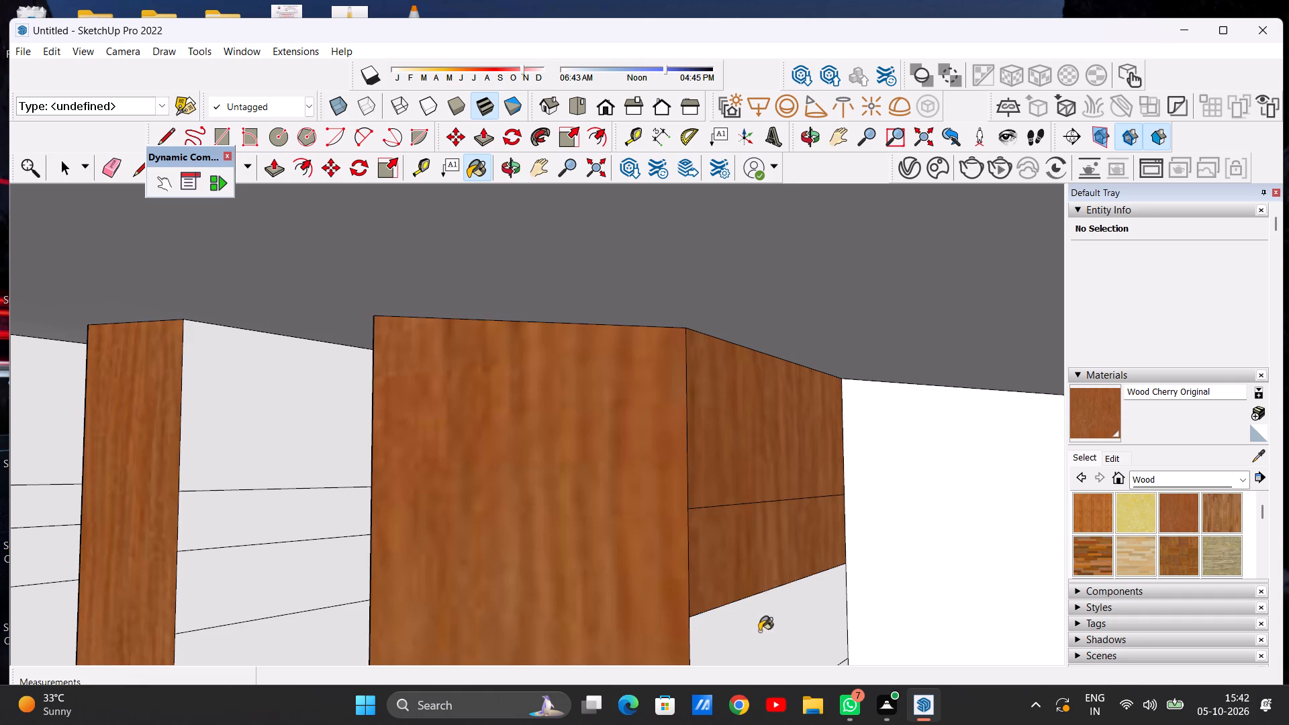
{"action": "scroll", "coordinate": [755, 524], "scroll_direction": "down", "scroll_amount": 18}
{"action": "left_click", "coordinate": [761, 583]}
Paint all segments of the eighth raised panel's side facing away from the gate with Wood Cherry Original.
{"action": "scroll", "coordinate": [795, 538], "scroll_direction": "down", "scroll_amount": 4}
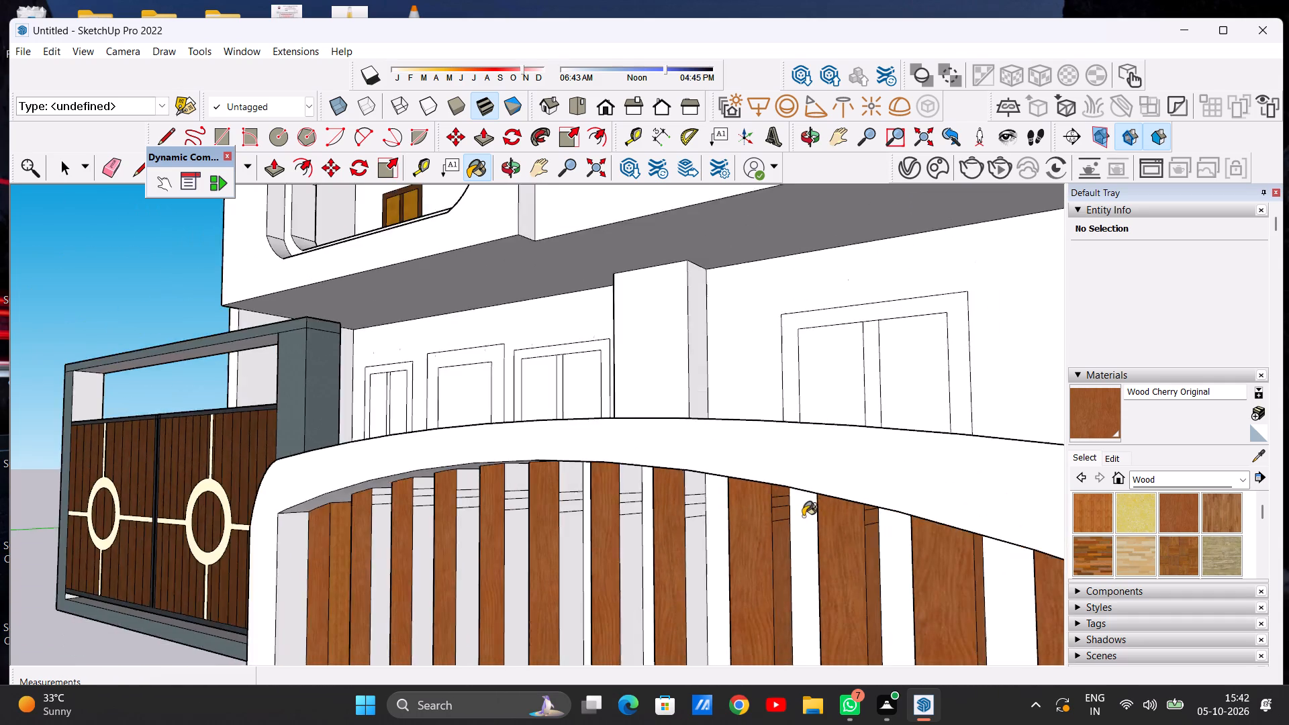
{"action": "scroll", "coordinate": [803, 516], "scroll_direction": "down", "scroll_amount": 17}
{"action": "scroll", "coordinate": [765, 584], "scroll_direction": "up", "scroll_amount": 6}
{"action": "scroll", "coordinate": [785, 464], "scroll_direction": "up", "scroll_amount": 13}
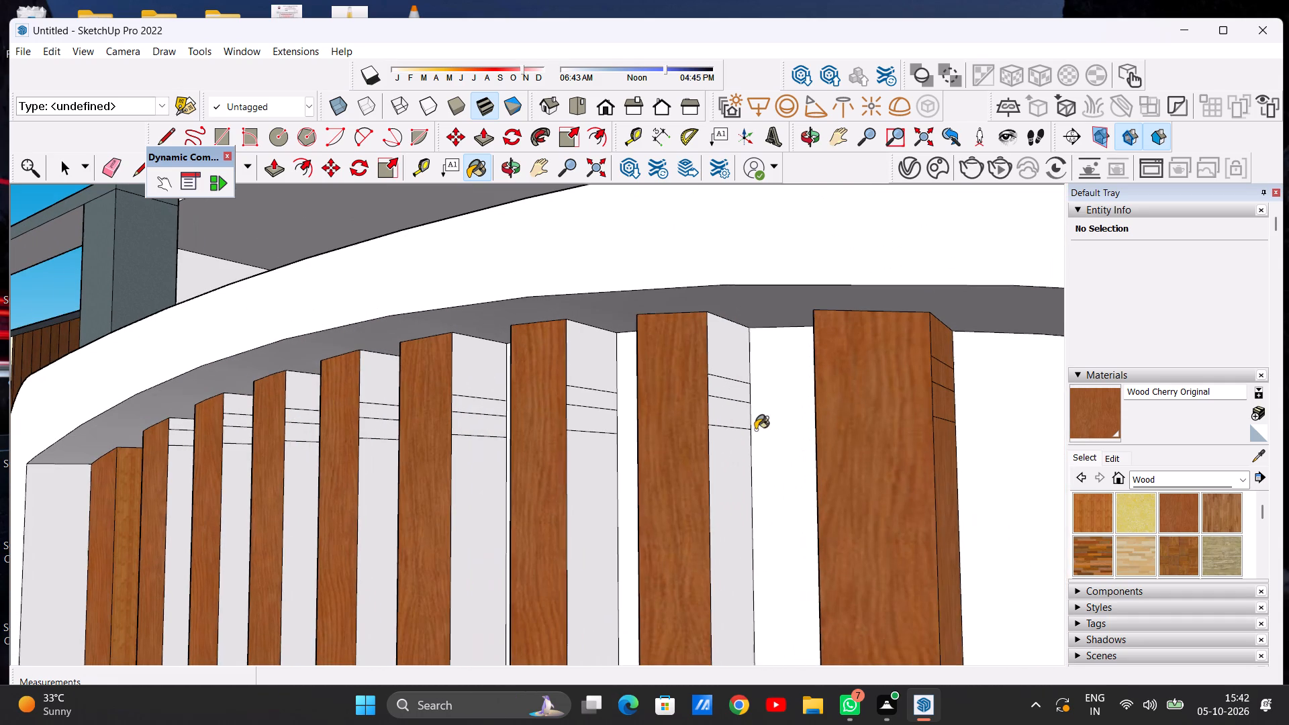
{"action": "left_click", "coordinate": [734, 344]}
{"action": "left_click", "coordinate": [730, 395]}
{"action": "left_click", "coordinate": [727, 420]}
{"action": "left_click", "coordinate": [725, 481]}
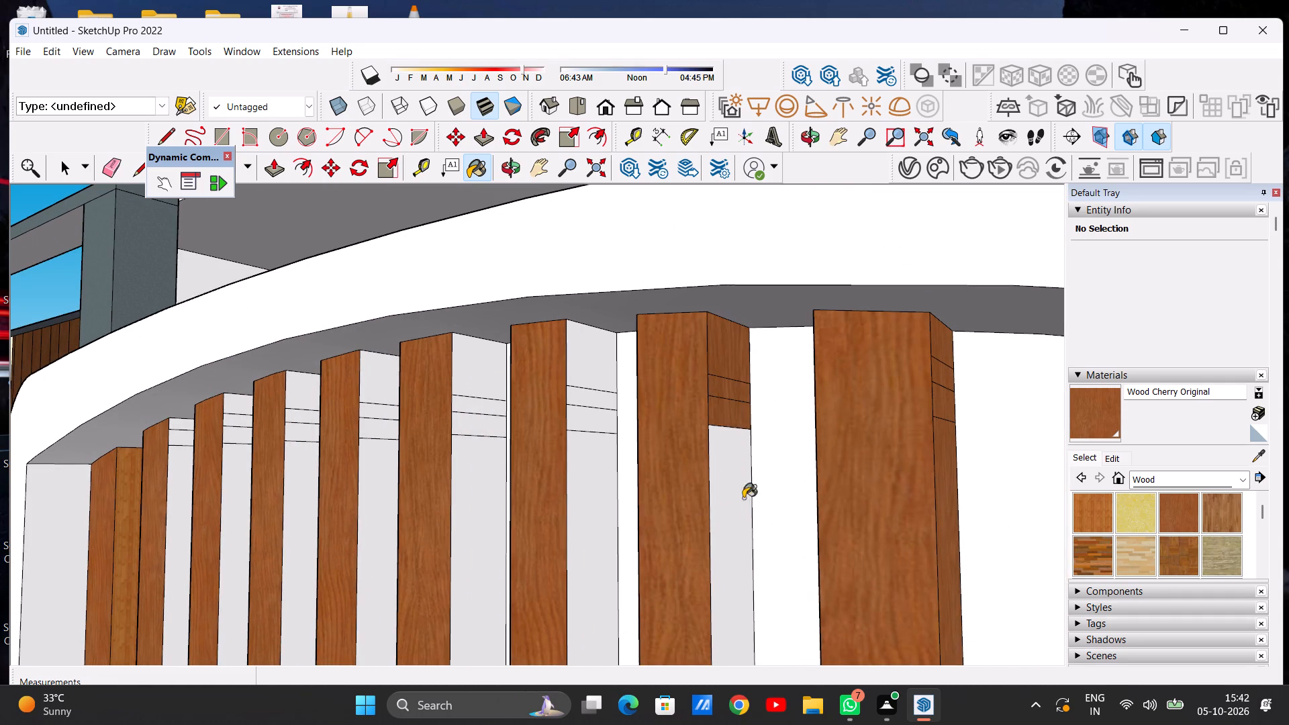
Paint all segments of the seventh raised panel's side facing away from the gate with Wood Cherry Original.
{"action": "scroll", "coordinate": [768, 497], "scroll_direction": "down", "scroll_amount": 19}
{"action": "scroll", "coordinate": [718, 454], "scroll_direction": "up", "scroll_amount": 20}
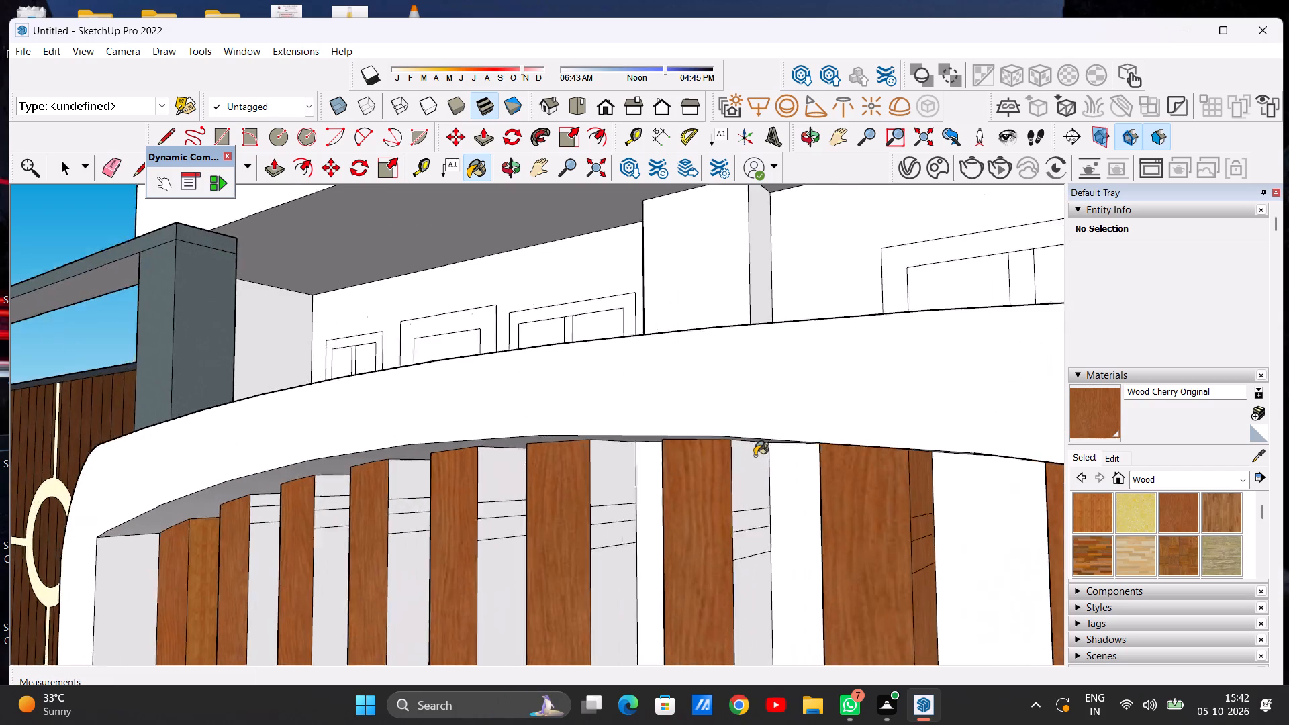
{"action": "scroll", "coordinate": [755, 456], "scroll_direction": "up", "scroll_amount": 4}
{"action": "left_click", "coordinate": [756, 554]}
{"action": "left_click", "coordinate": [719, 507]}
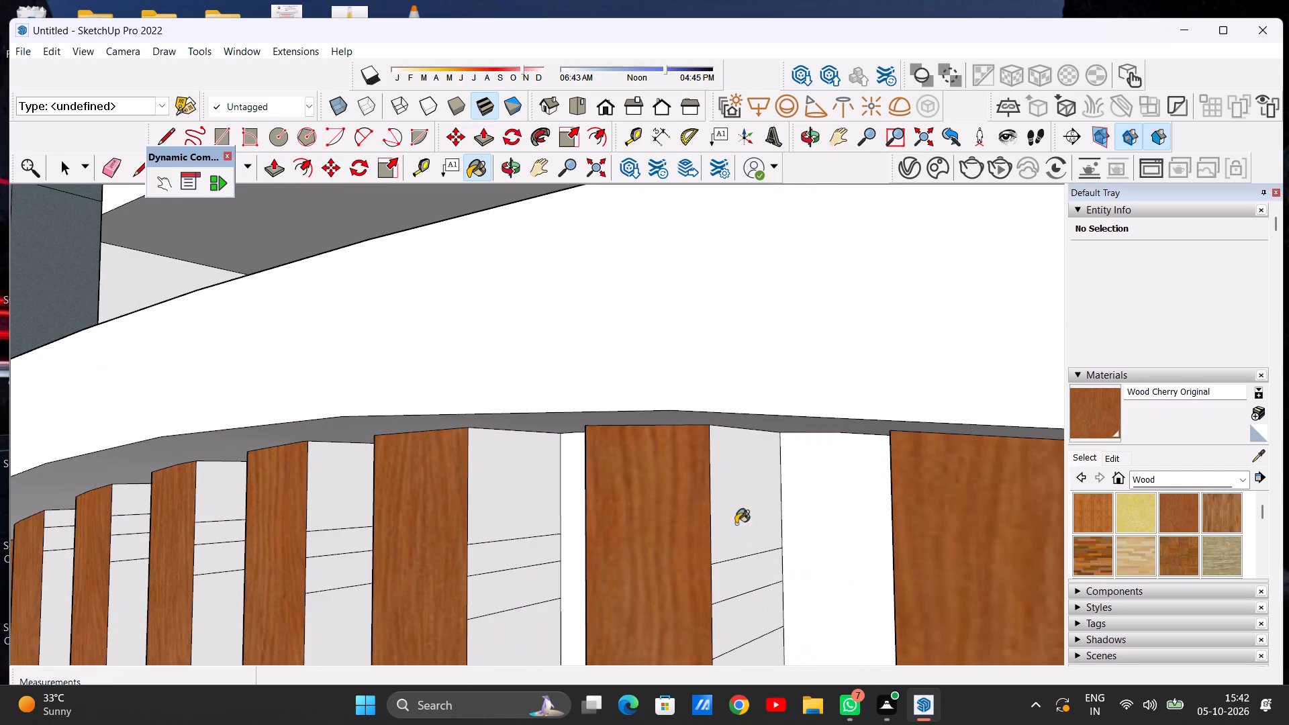
{"action": "left_click", "coordinate": [731, 569]}
{"action": "left_click", "coordinate": [745, 607]}
{"action": "scroll", "coordinate": [775, 502], "scroll_direction": "down", "scroll_amount": 20}
{"action": "scroll", "coordinate": [775, 502], "scroll_direction": "down", "scroll_amount": 2}
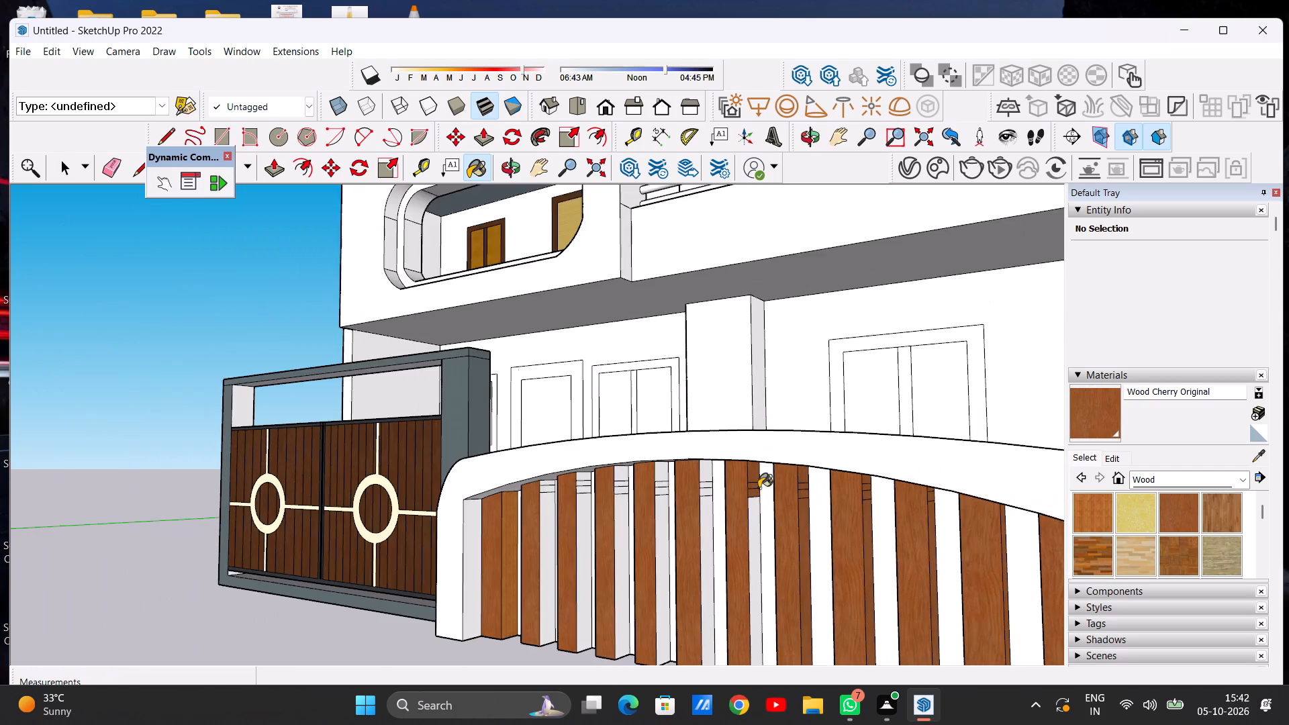
{"action": "scroll", "coordinate": [757, 601], "scroll_direction": "up", "scroll_amount": 8}
{"action": "left_click", "coordinate": [763, 581]}
Paint all segments of the sixth raised panel's side facing away from the gate with Wood Cherry Original.
{"action": "scroll", "coordinate": [764, 579], "scroll_direction": "down", "scroll_amount": 15}
{"action": "scroll", "coordinate": [745, 535], "scroll_direction": "up", "scroll_amount": 3}
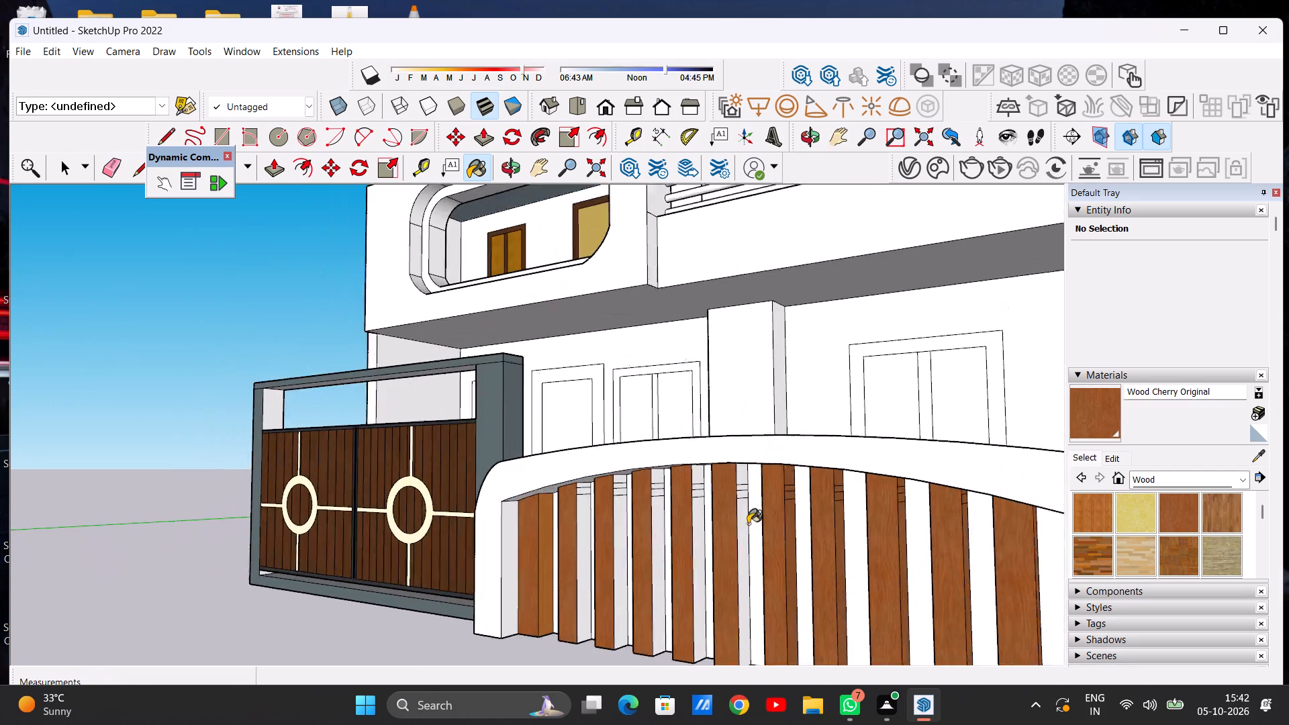
{"action": "scroll", "coordinate": [748, 524], "scroll_direction": "up", "scroll_amount": 19}
{"action": "left_click", "coordinate": [735, 458]}
{"action": "left_click", "coordinate": [736, 529]}
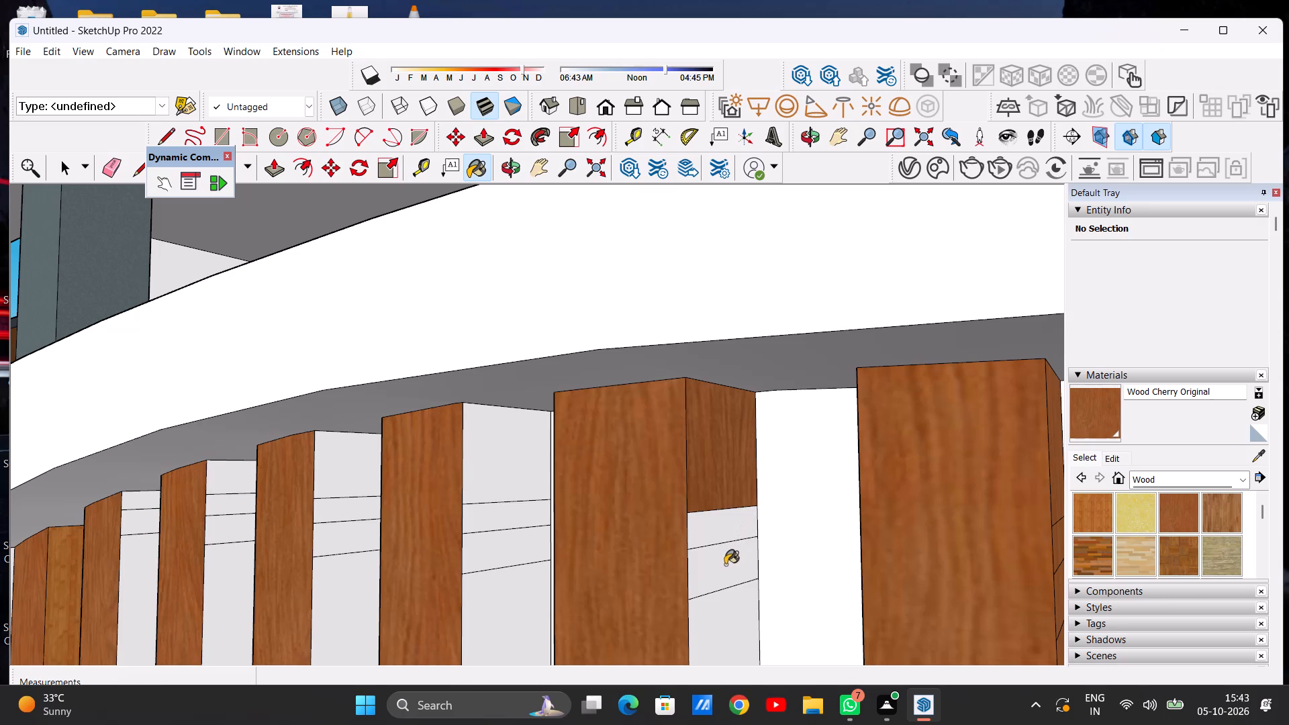
{"action": "left_click", "coordinate": [724, 567]}
{"action": "left_click", "coordinate": [723, 613]}
Paint all four segments of the fifth raised panel's side facing away from the gate with Wood Cherry Original.
{"action": "scroll", "coordinate": [750, 574], "scroll_direction": "down", "scroll_amount": 20}
{"action": "scroll", "coordinate": [750, 574], "scroll_direction": "down", "scroll_amount": 11}
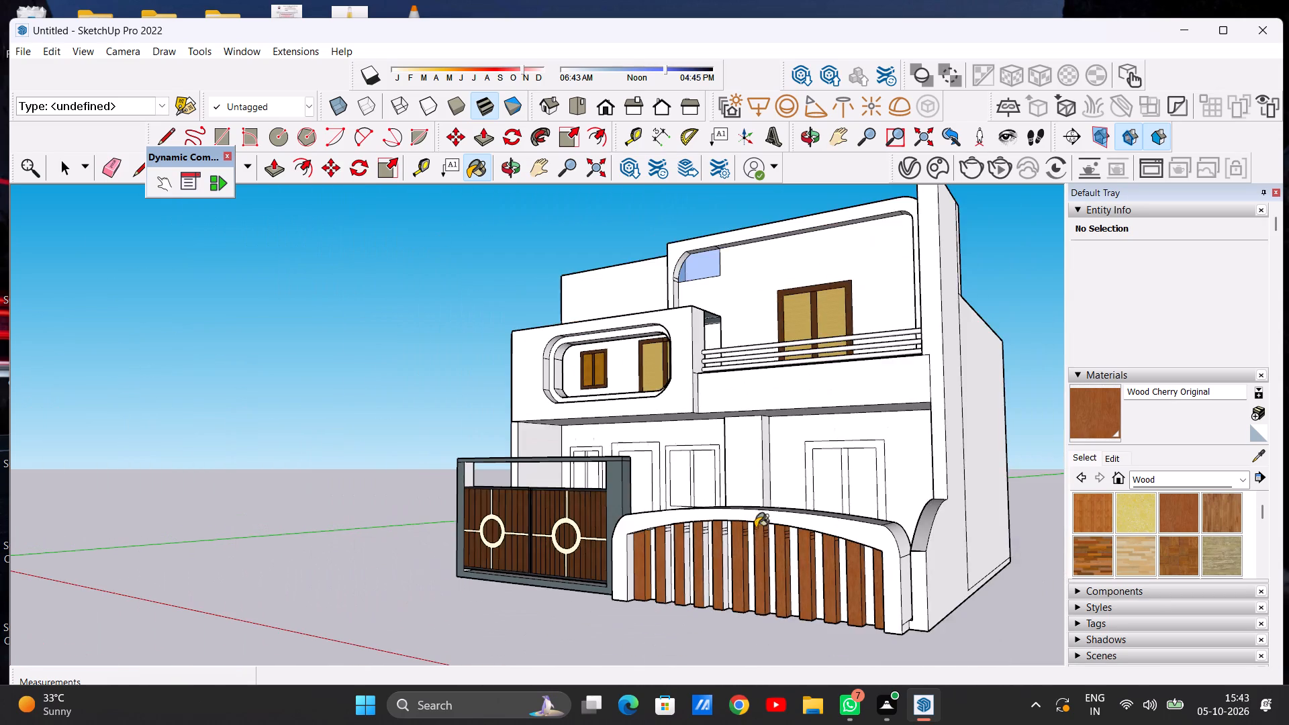
{"action": "scroll", "coordinate": [710, 576], "scroll_direction": "up", "scroll_amount": 6}
{"action": "scroll", "coordinate": [731, 509], "scroll_direction": "up", "scroll_amount": 20}
{"action": "scroll", "coordinate": [731, 509], "scroll_direction": "up", "scroll_amount": 2}
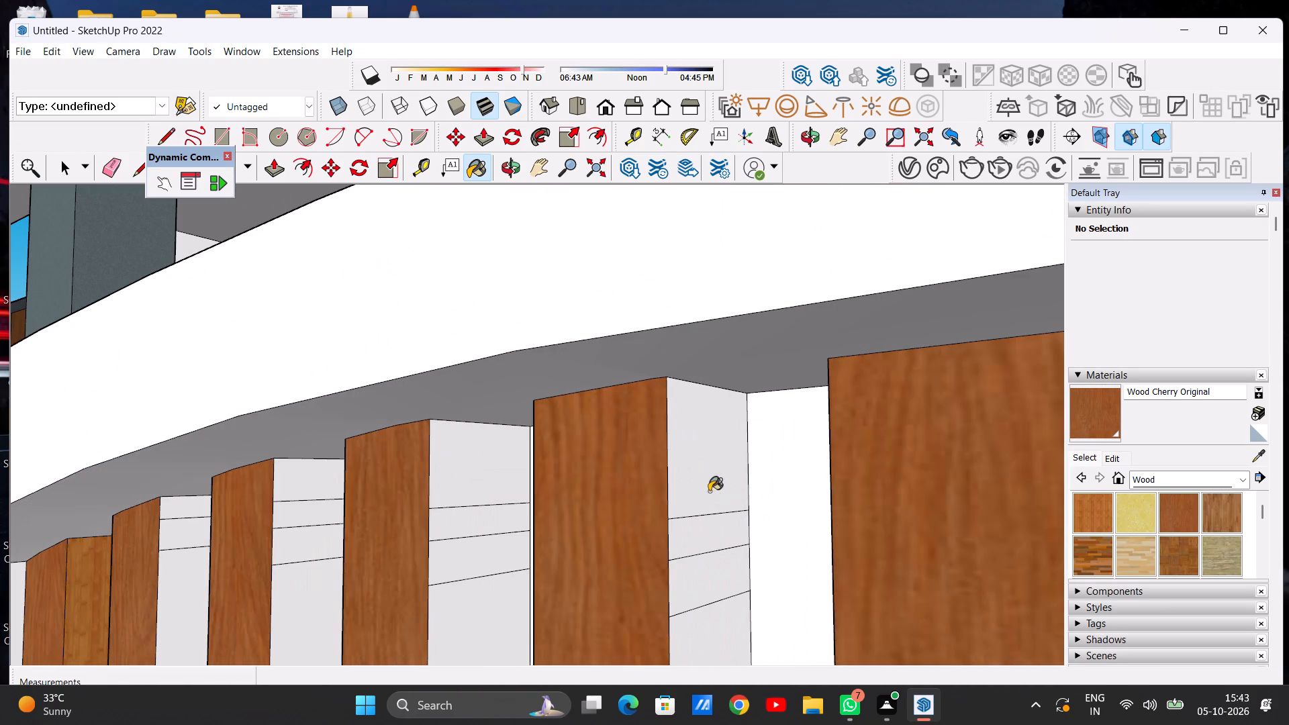
{"action": "left_click", "coordinate": [709, 491]}
{"action": "left_click", "coordinate": [707, 536]}
{"action": "left_click", "coordinate": [708, 578]}
{"action": "left_click", "coordinate": [717, 624]}
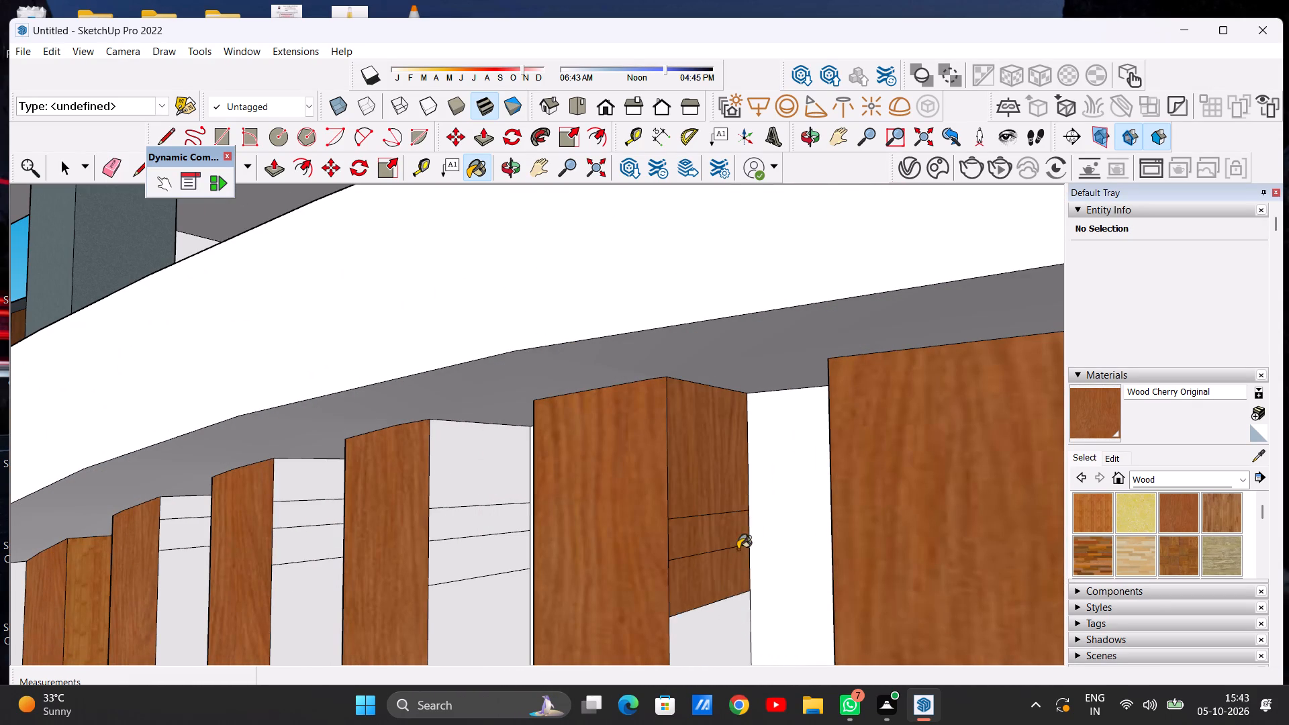
Paint the fourth raised panel's side facing away from the gate, including its small upper segments, with Wood Cherry Original.
{"action": "scroll", "coordinate": [741, 543], "scroll_direction": "down", "scroll_amount": 20}
{"action": "scroll", "coordinate": [741, 543], "scroll_direction": "down", "scroll_amount": 6}
{"action": "scroll", "coordinate": [721, 583], "scroll_direction": "up", "scroll_amount": 16}
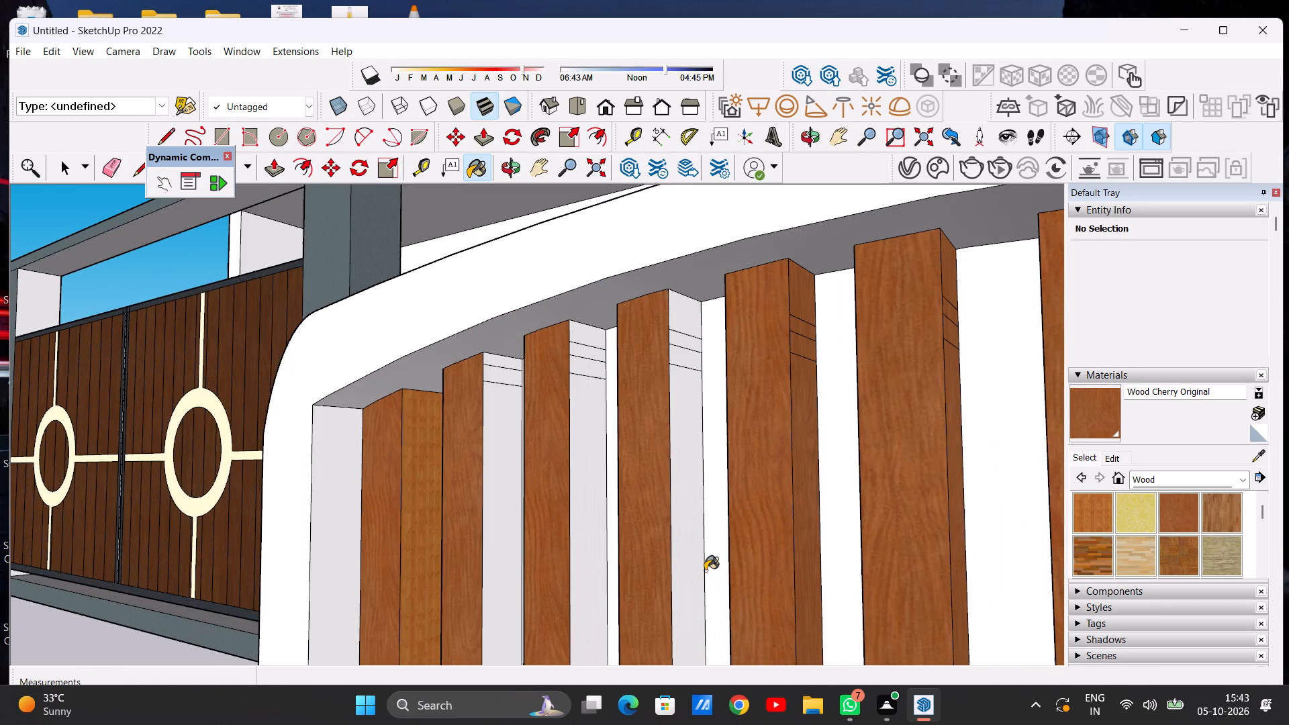
{"action": "left_click", "coordinate": [681, 590]}
{"action": "left_click", "coordinate": [688, 347]}
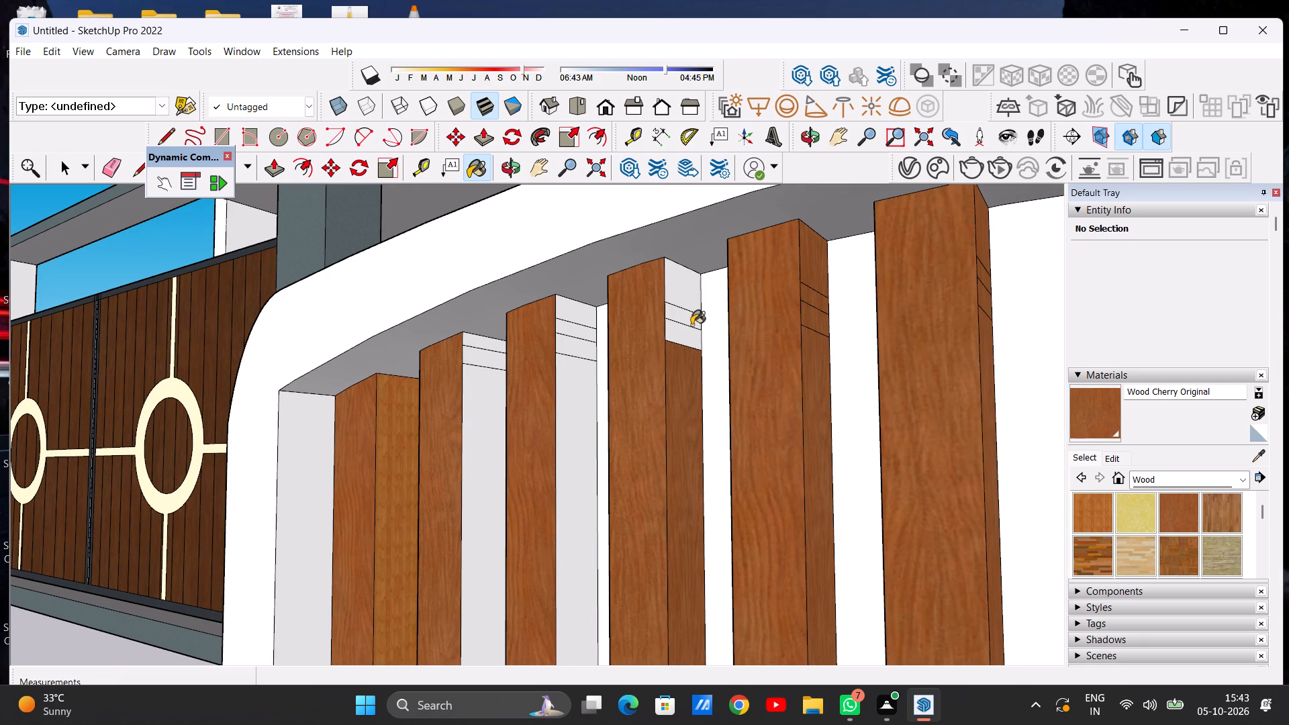
{"action": "left_click", "coordinate": [690, 322]}
{"action": "left_click", "coordinate": [689, 300]}
{"action": "left_click", "coordinate": [679, 340]}
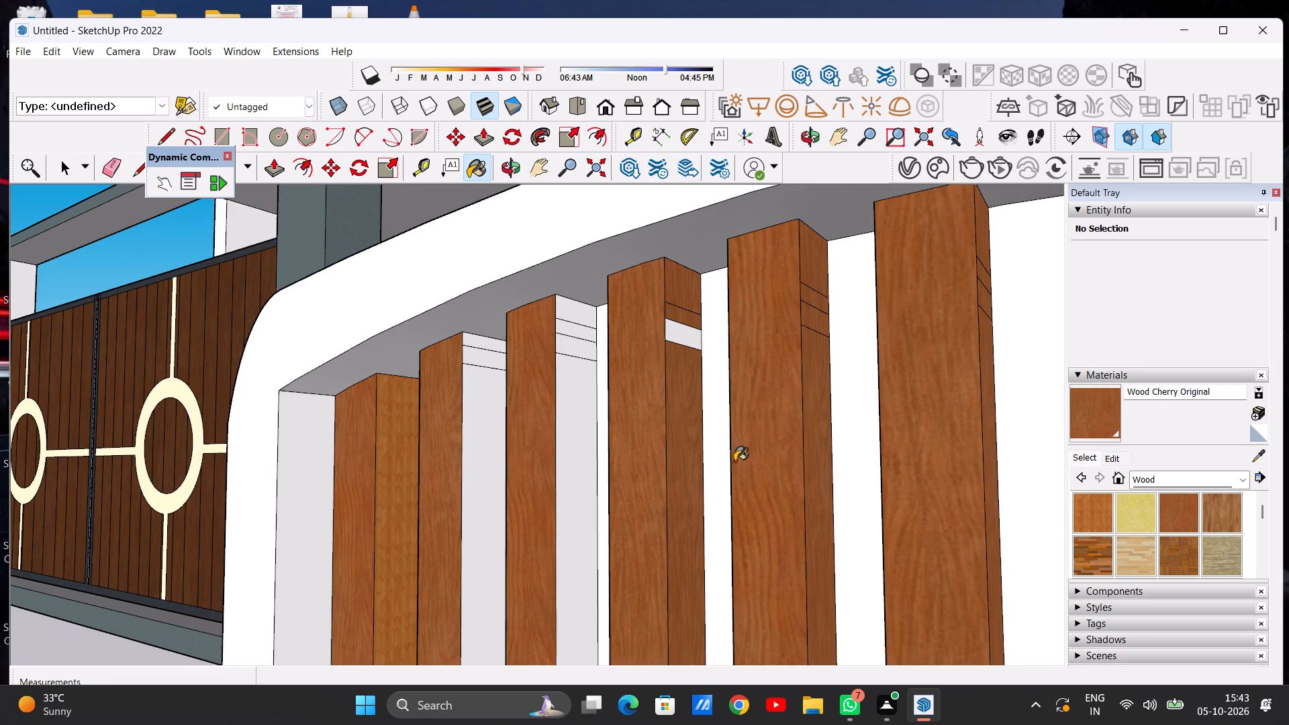
Paint all four segments of the third raised panel's side facing away from the gate with Wood Cherry Original.
{"action": "scroll", "coordinate": [747, 465], "scroll_direction": "down", "scroll_amount": 15}
{"action": "scroll", "coordinate": [726, 417], "scroll_direction": "up", "scroll_amount": 20}
{"action": "scroll", "coordinate": [726, 417], "scroll_direction": "up", "scroll_amount": 3}
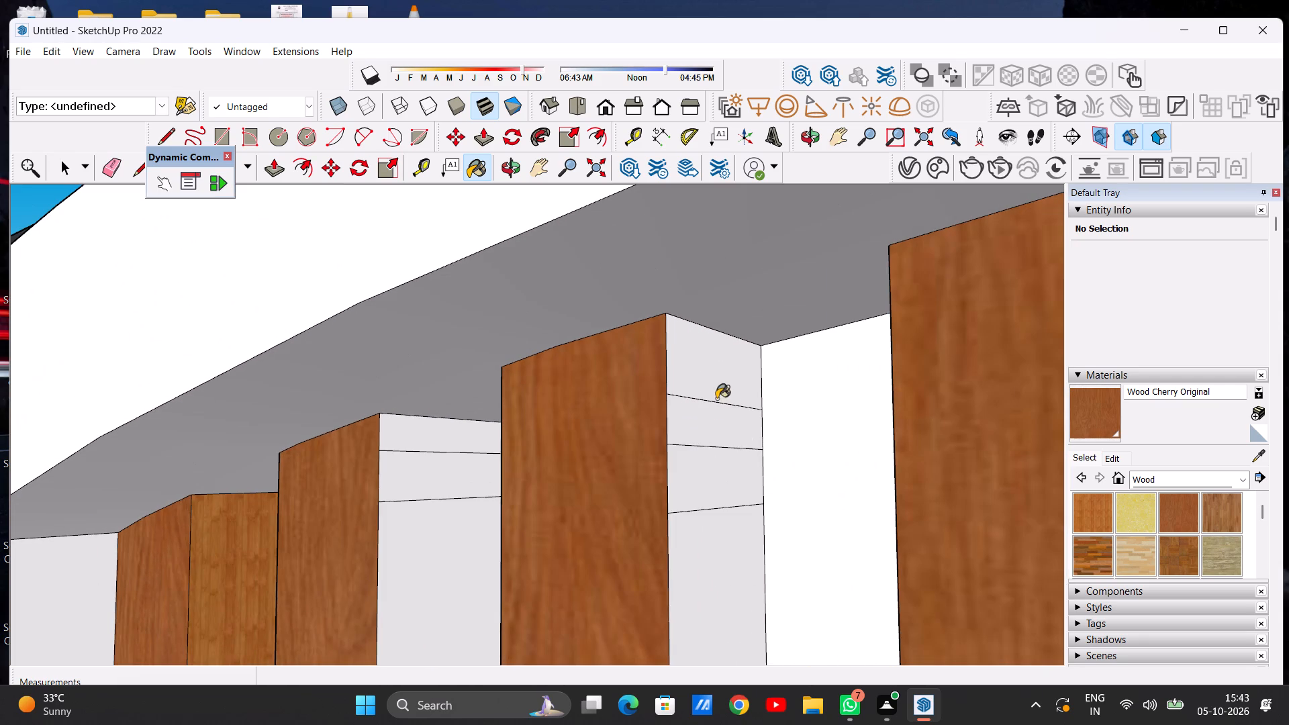
{"action": "left_click", "coordinate": [712, 386]}
{"action": "left_click", "coordinate": [714, 416]}
{"action": "left_click", "coordinate": [714, 501]}
{"action": "left_click", "coordinate": [714, 565]}
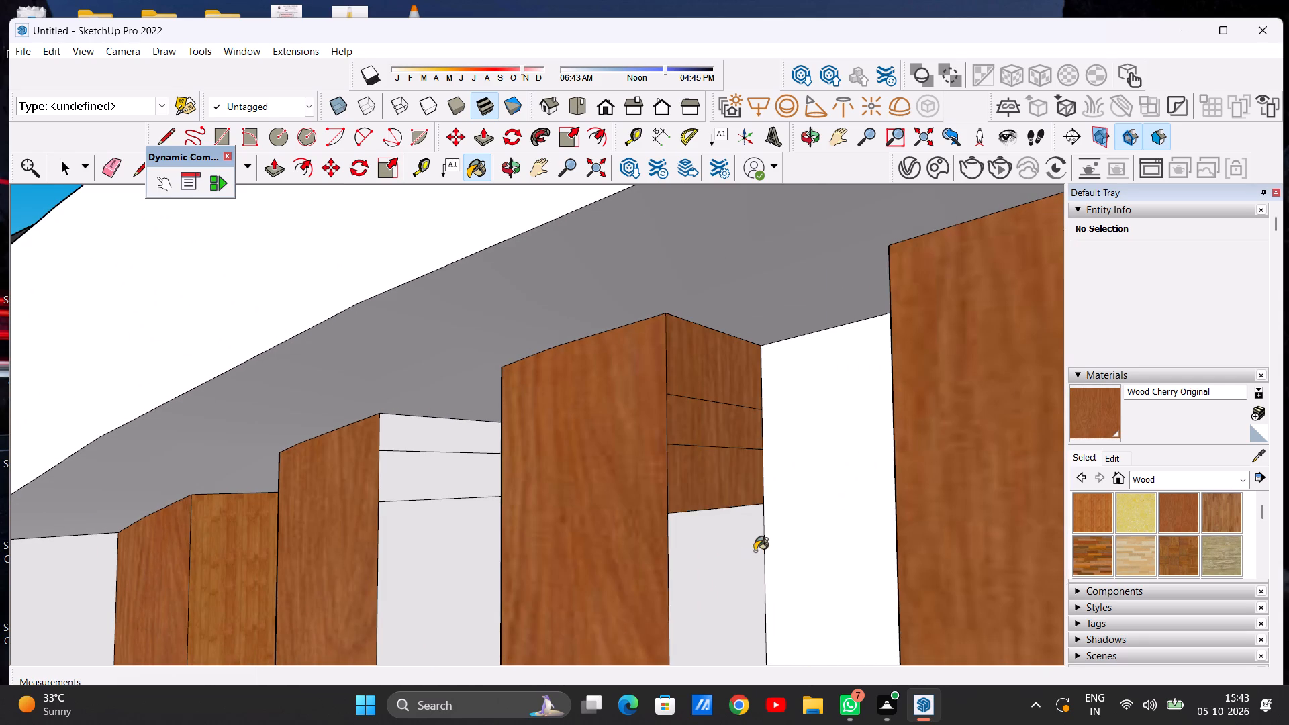
Paint all three segments of the second raised panel's side facing away from the gate with Wood Cherry Original.
{"action": "scroll", "coordinate": [755, 551], "scroll_direction": "down", "scroll_amount": 20}
{"action": "scroll", "coordinate": [755, 551], "scroll_direction": "down", "scroll_amount": 10}
{"action": "scroll", "coordinate": [759, 533], "scroll_direction": "up", "scroll_amount": 16}
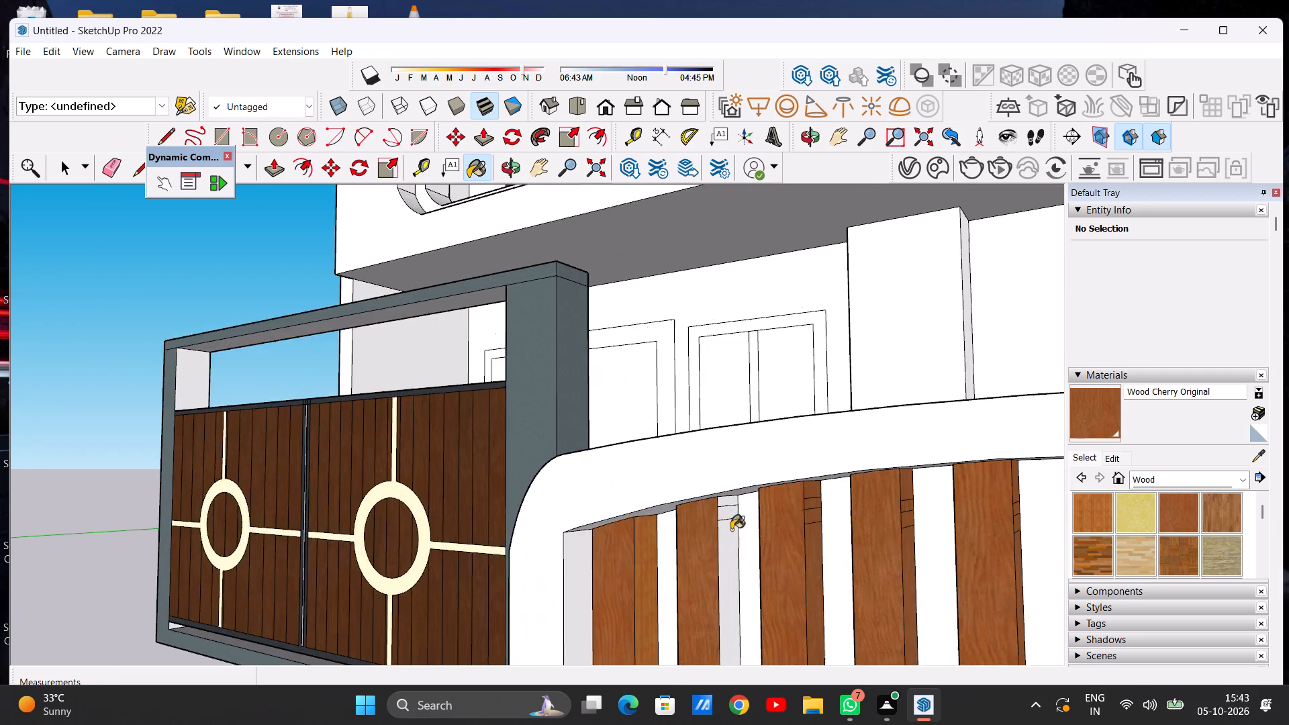
{"action": "scroll", "coordinate": [731, 530], "scroll_direction": "up", "scroll_amount": 13}
{"action": "left_click", "coordinate": [718, 389]}
{"action": "left_click", "coordinate": [724, 432]}
{"action": "left_click_drag", "start_coordinate": [728, 524], "coordinate": [723, 533]}
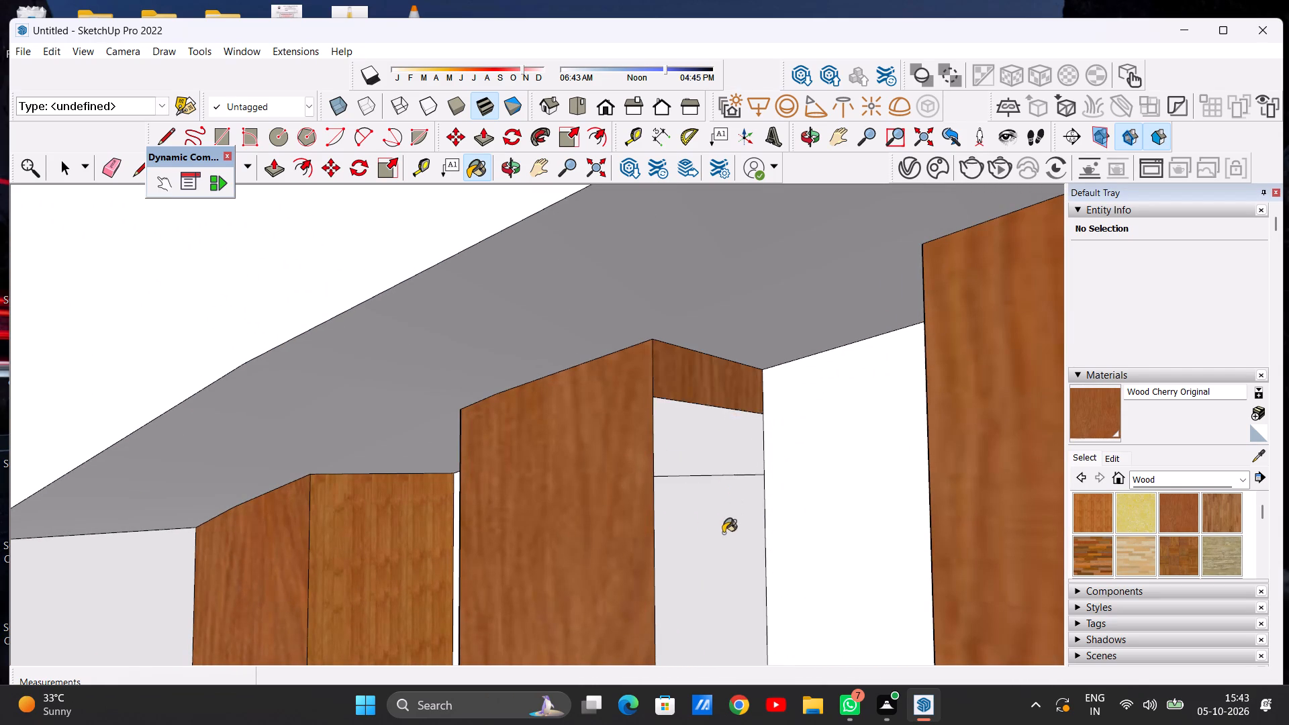
{"action": "left_click_drag", "start_coordinate": [723, 533], "coordinate": [721, 536]}
Paint the three recess strips between the ninth and twelfth raised panels with Formica Laminate Dark from Synthetic Surfaces.
{"action": "scroll", "coordinate": [733, 534], "scroll_direction": "down", "scroll_amount": 20}
{"action": "scroll", "coordinate": [733, 534], "scroll_direction": "down", "scroll_amount": 8}
{"action": "scroll", "coordinate": [706, 567], "scroll_direction": "up", "scroll_amount": 8}
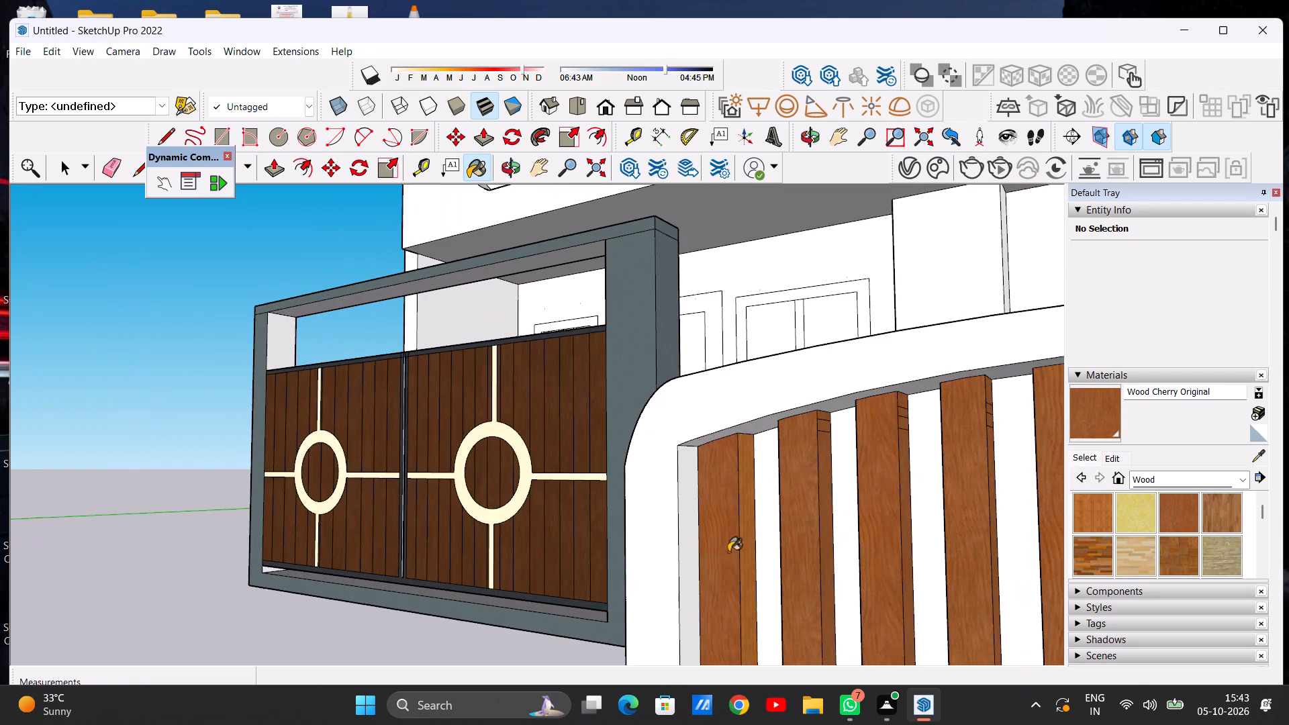
{"action": "scroll", "coordinate": [848, 537], "scroll_direction": "down", "scroll_amount": 6}
{"action": "middle_click_drag", "start_coordinate": [781, 556], "coordinate": [1073, 557]}
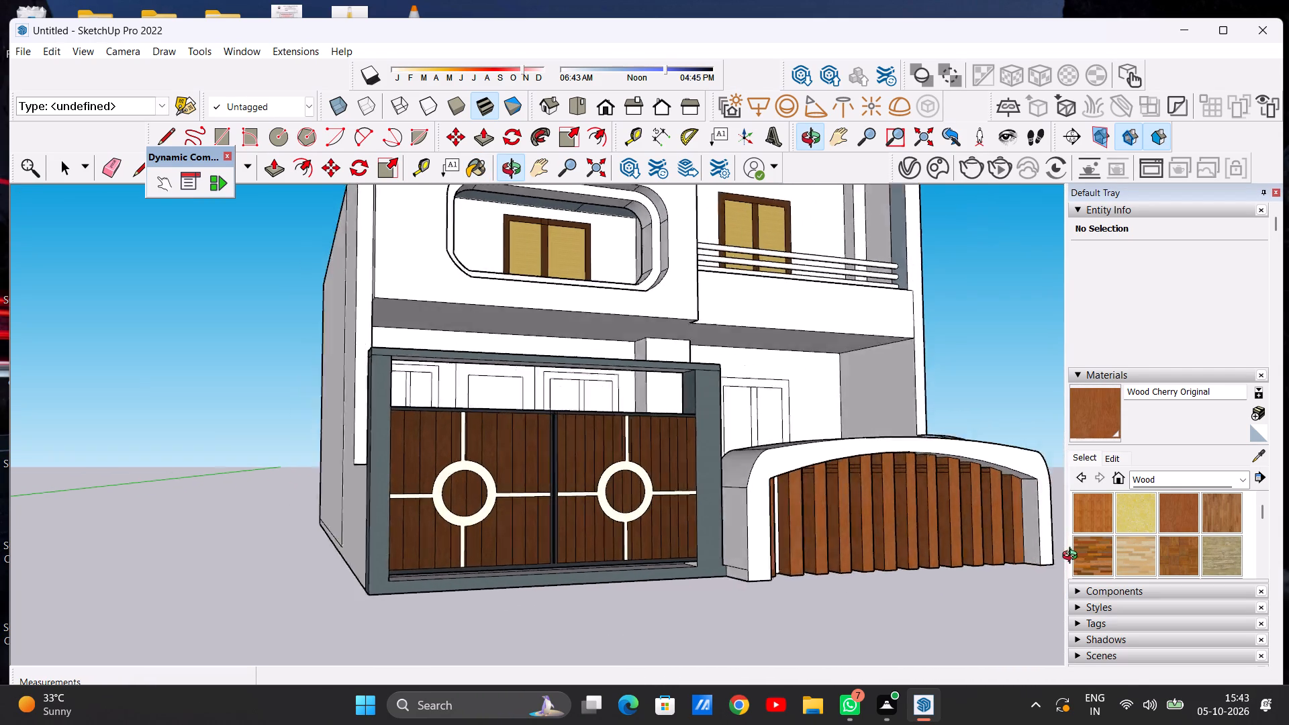
{"action": "middle_click_drag", "start_coordinate": [1073, 557], "coordinate": [926, 565]}
{"action": "scroll", "coordinate": [863, 608], "scroll_direction": "down", "scroll_amount": 18}
{"action": "scroll", "coordinate": [886, 583], "scroll_direction": "up", "scroll_amount": 7}
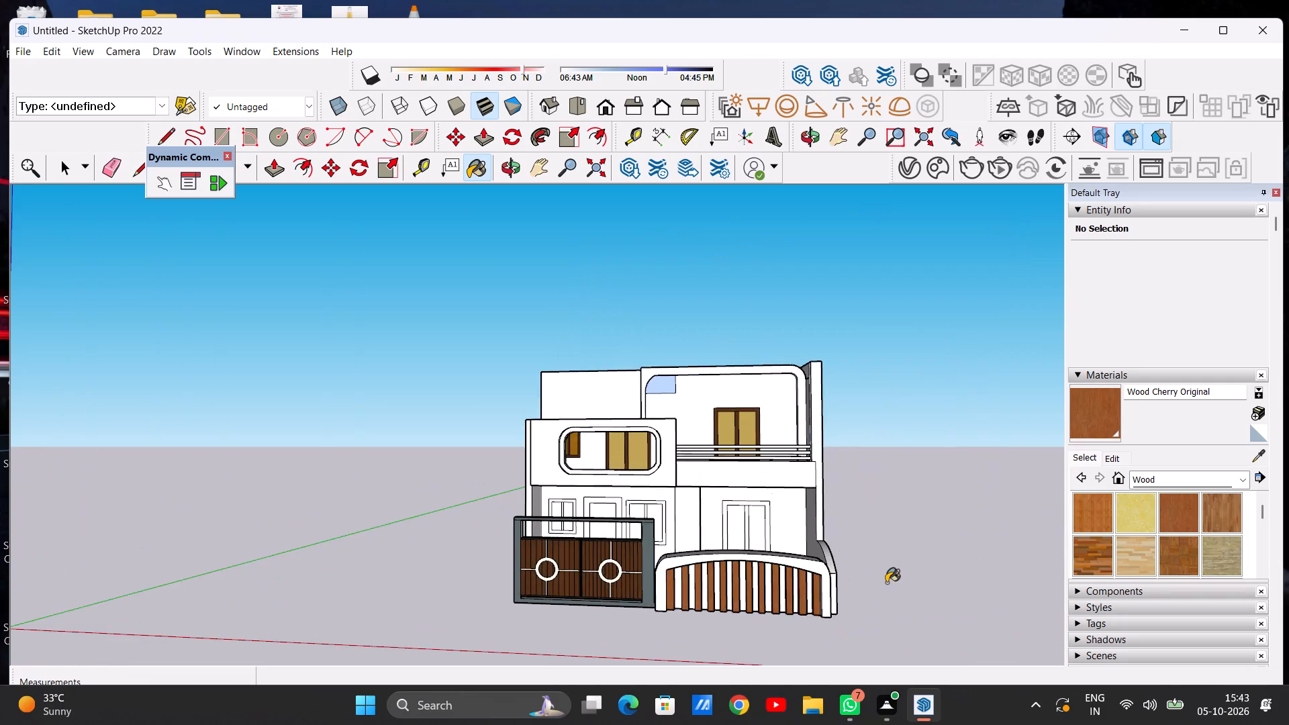
{"action": "scroll", "coordinate": [751, 586], "scroll_direction": "up", "scroll_amount": 5}
{"action": "left_click", "coordinate": [1242, 485]}
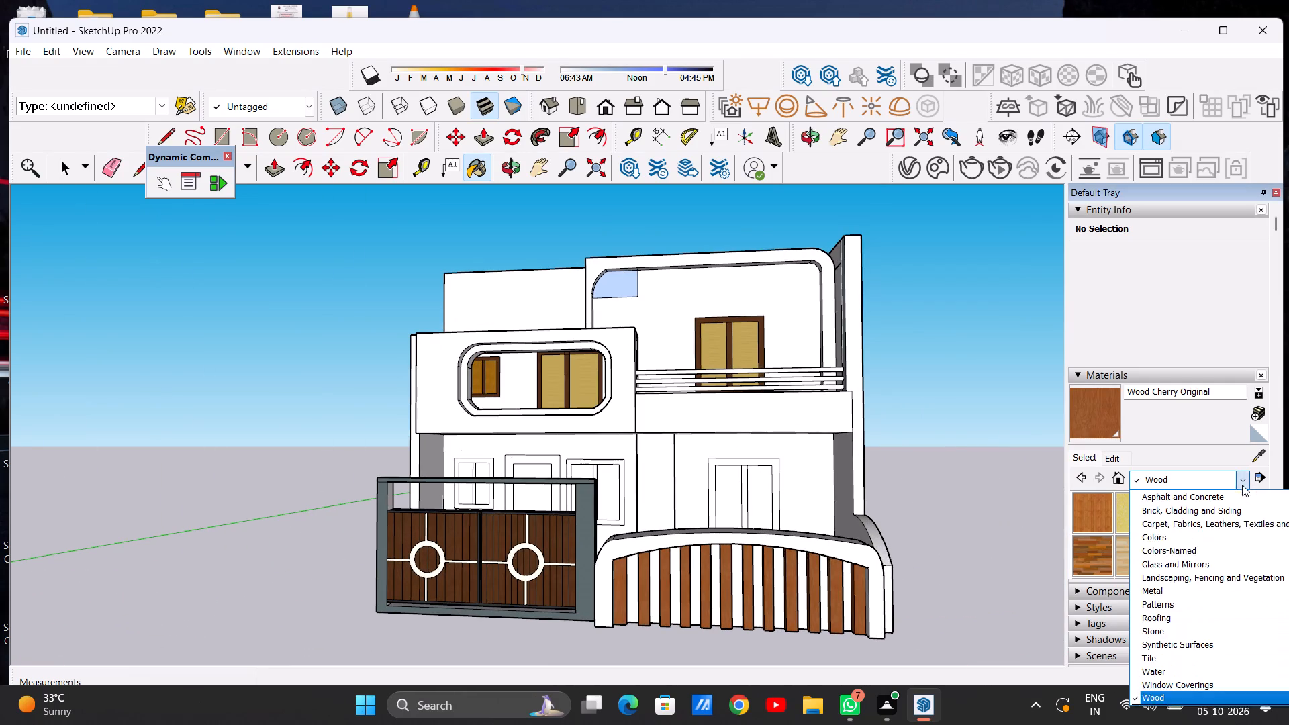
{"action": "left_click", "coordinate": [1180, 644]}
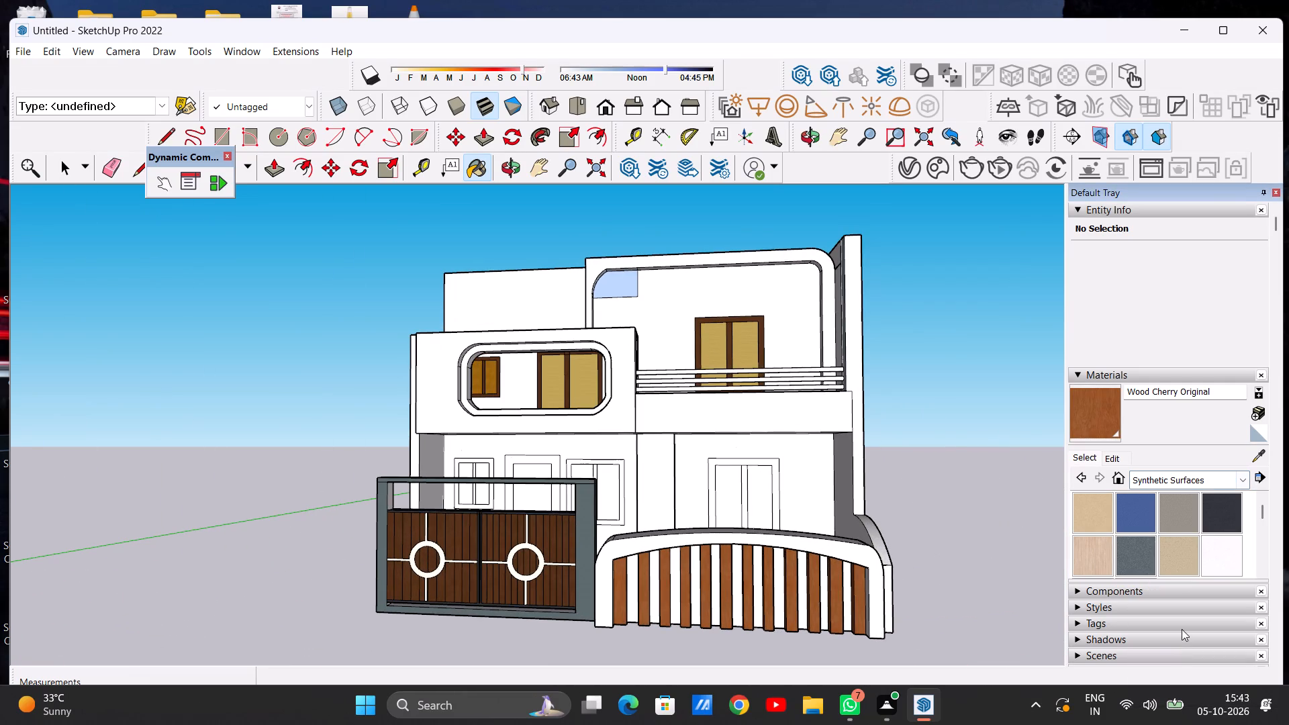
{"action": "left_click", "coordinate": [1220, 510]}
{"action": "scroll", "coordinate": [849, 596], "scroll_direction": "up", "scroll_amount": 13}
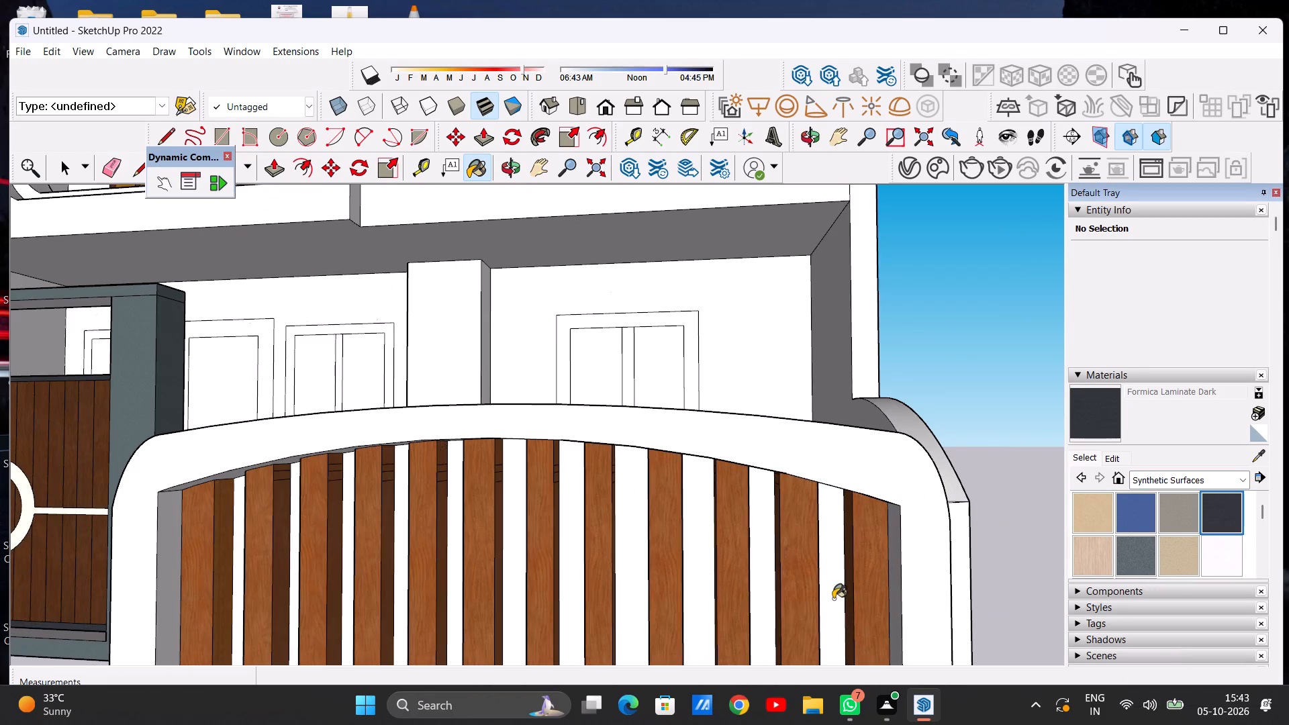
{"action": "left_click", "coordinate": [832, 601]}
{"action": "left_click", "coordinate": [756, 613]}
{"action": "left_click", "coordinate": [677, 614]}
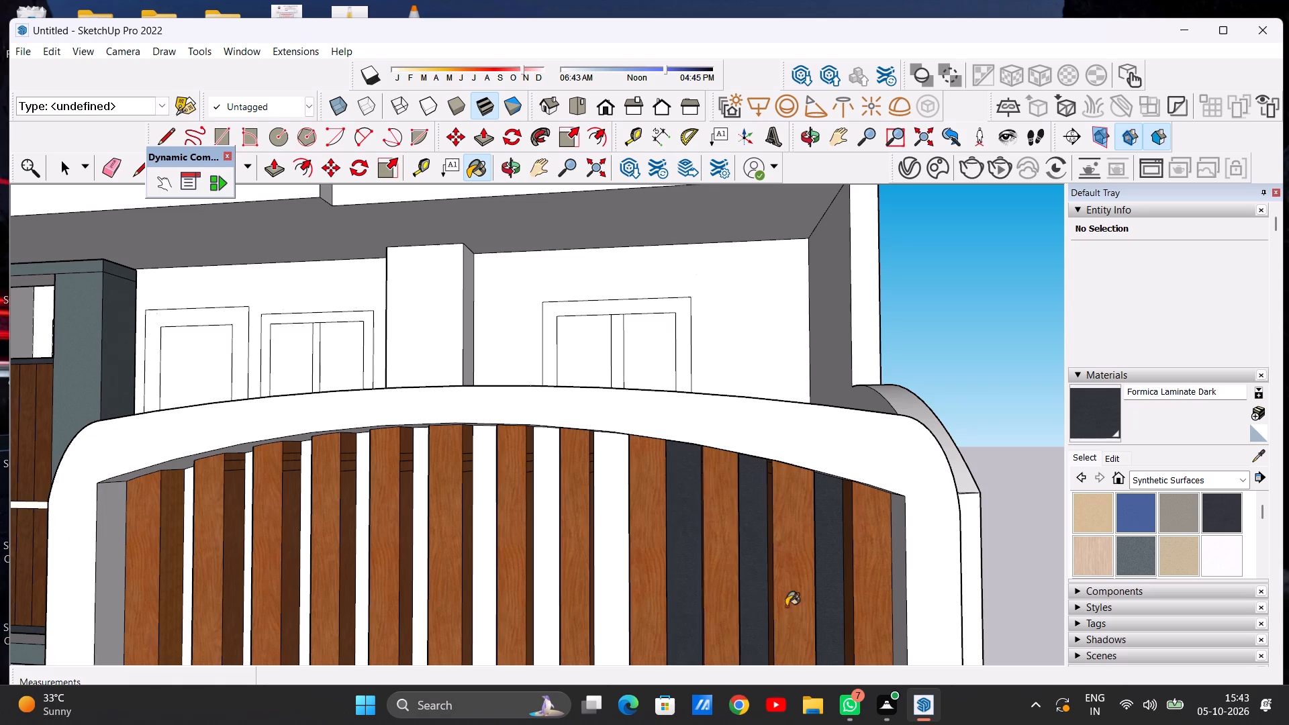
Paint the three recess strips between the sixth and ninth raised panels with Formica Laminate Dark.
{"action": "scroll", "coordinate": [864, 595], "scroll_direction": "down", "scroll_amount": 13}
{"action": "scroll", "coordinate": [788, 599], "scroll_direction": "up", "scroll_amount": 7}
{"action": "left_click", "coordinate": [771, 598]}
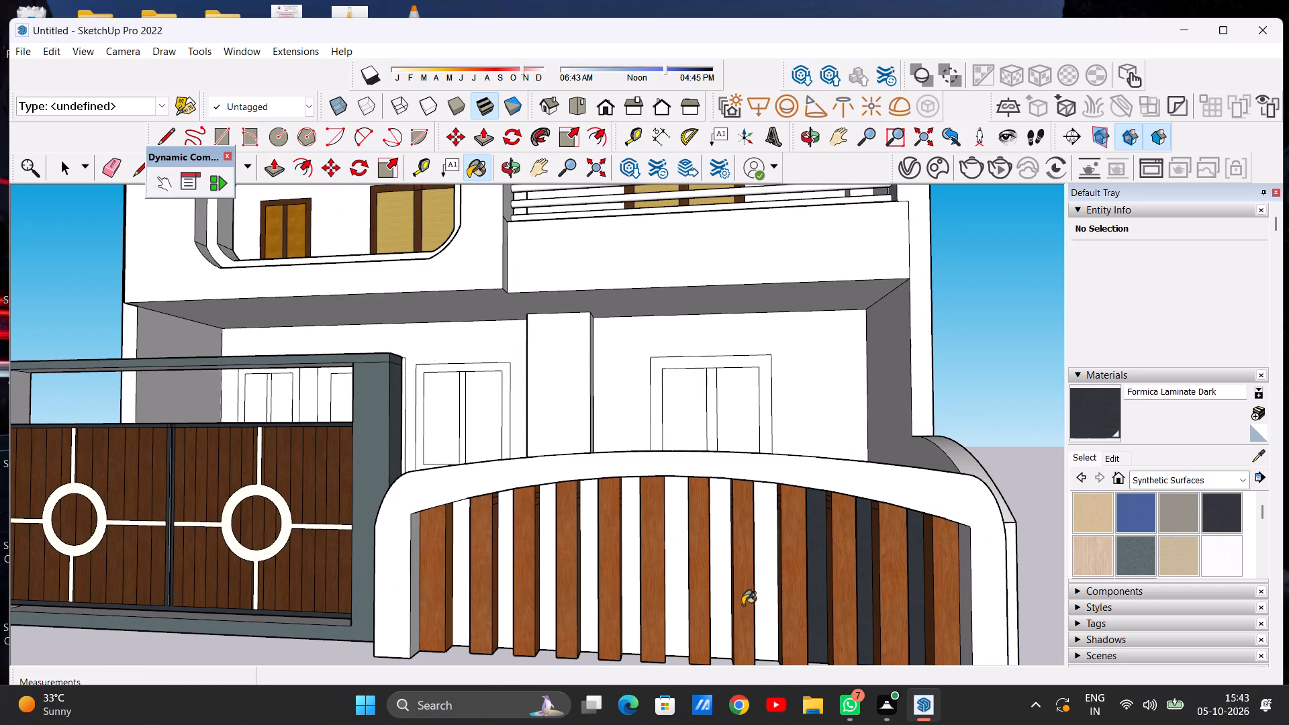
{"action": "left_click", "coordinate": [722, 608]}
{"action": "left_click", "coordinate": [675, 601]}
Paint the five remaining recess strips, from the sixth raised panel to the one nearest the gate, with Formica Laminate Dark.
{"action": "scroll", "coordinate": [830, 597], "scroll_direction": "down", "scroll_amount": 15}
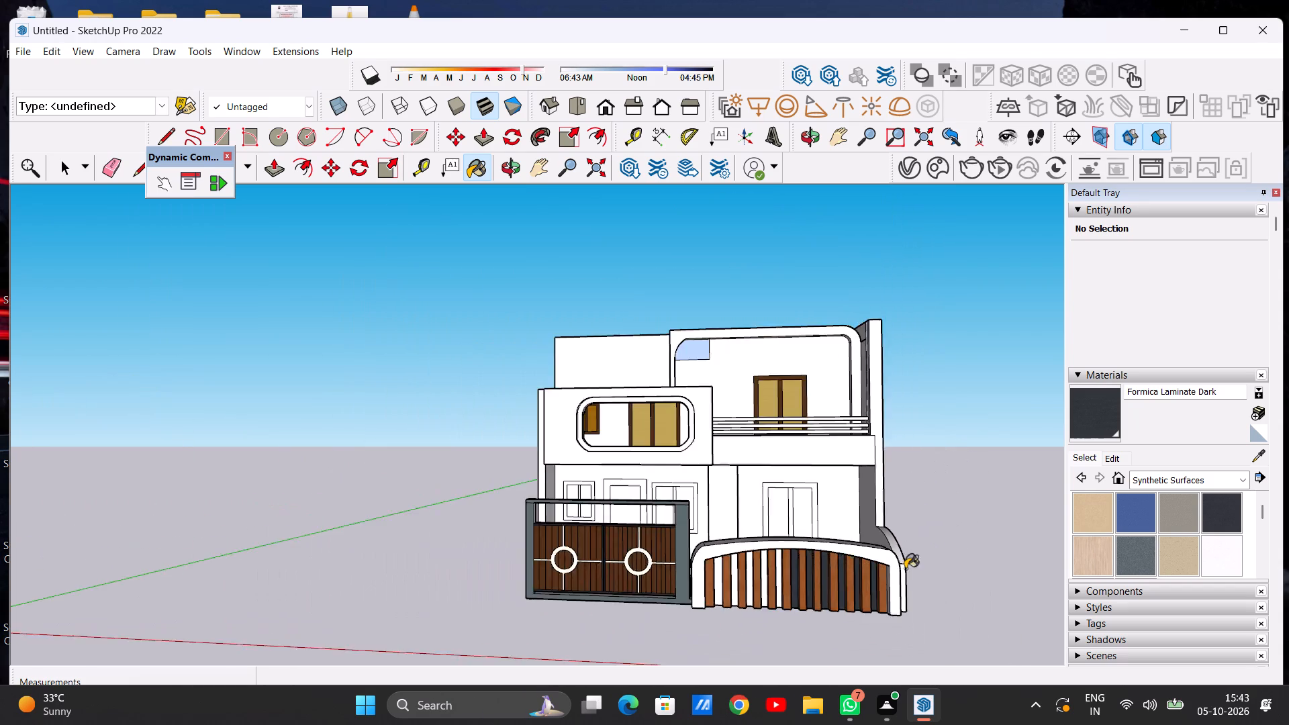
{"action": "scroll", "coordinate": [905, 569], "scroll_direction": "down", "scroll_amount": 3}
{"action": "scroll", "coordinate": [775, 578], "scroll_direction": "up", "scroll_amount": 20}
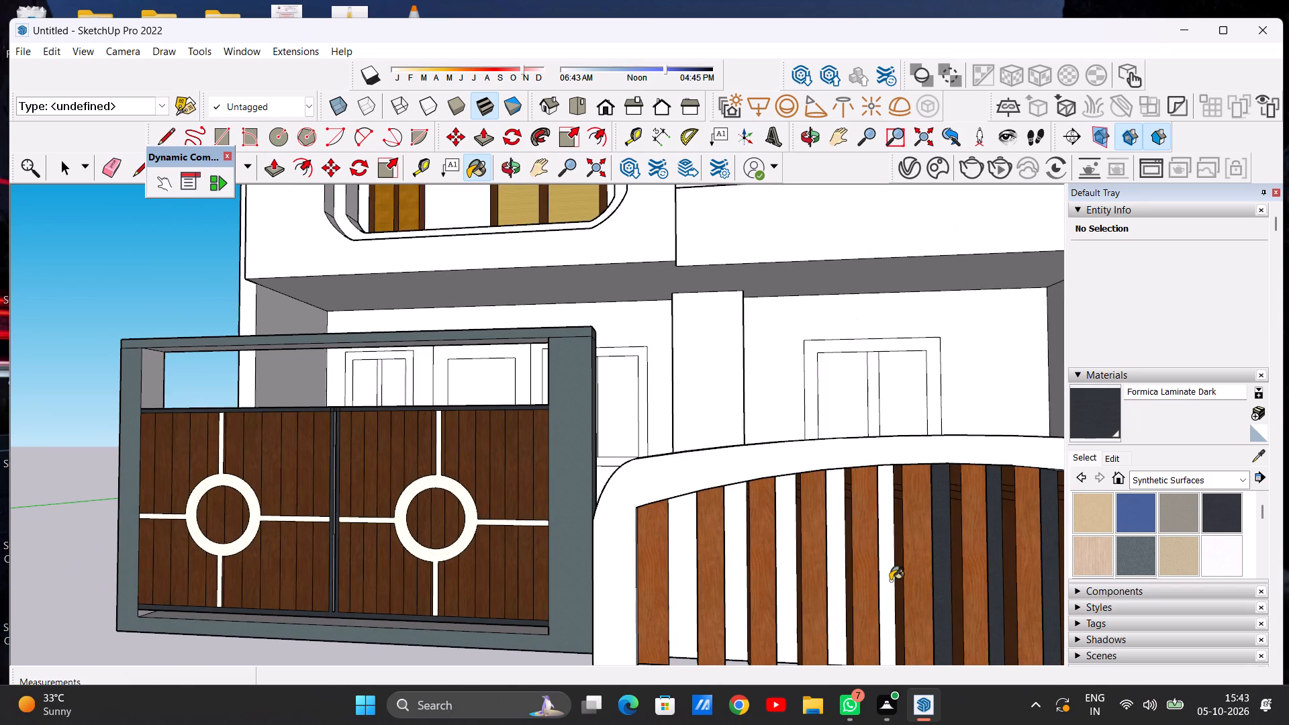
{"action": "left_click", "coordinate": [890, 581]}
{"action": "left_click", "coordinate": [838, 591]}
{"action": "left_click", "coordinate": [787, 600]}
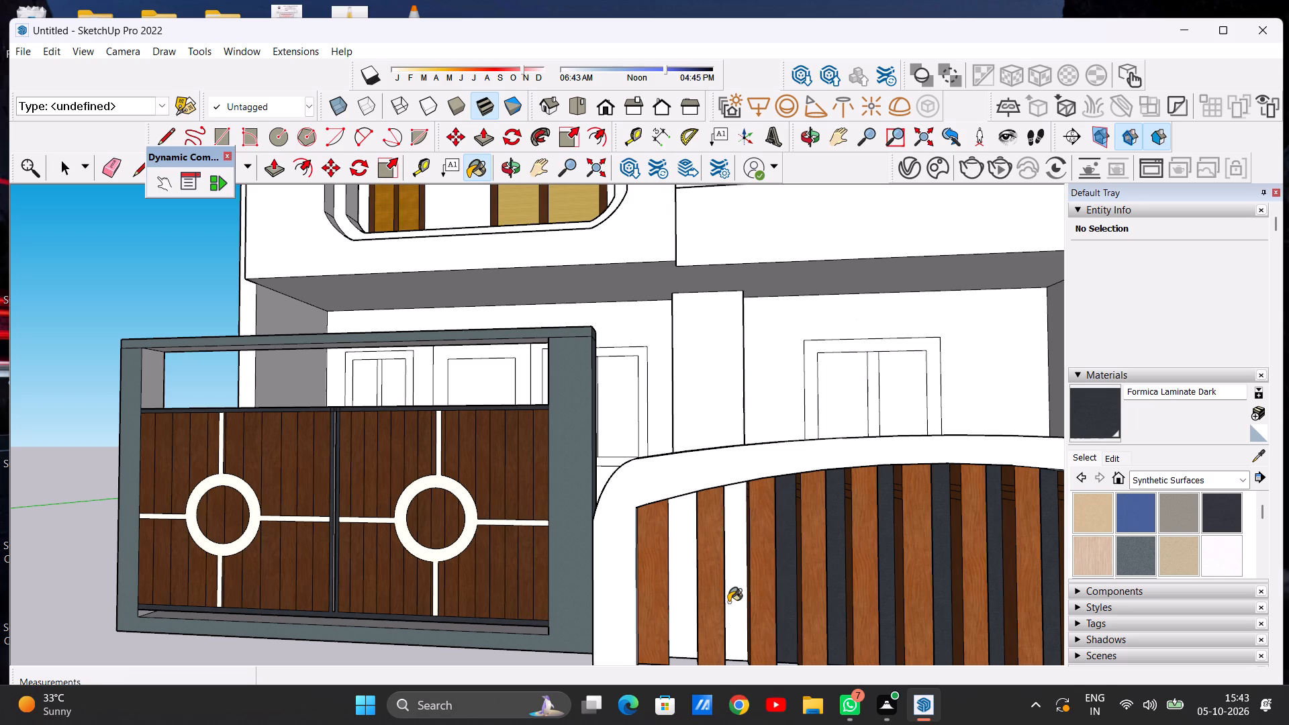
{"action": "left_click", "coordinate": [728, 602]}
{"action": "left_click", "coordinate": [682, 600]}
{"action": "key", "text": "space"}
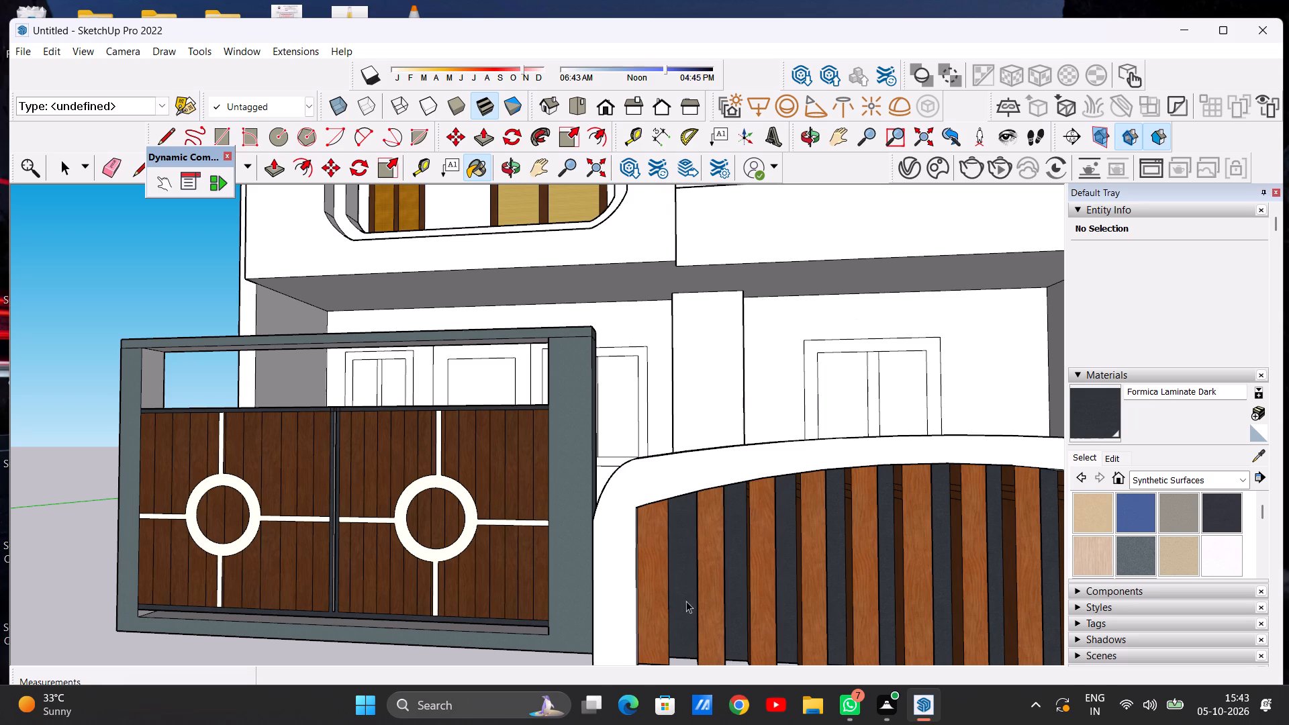
Examine the house's front elevation and the boundary wall's wood panels and dark strips from far and near.
{"action": "scroll", "coordinate": [741, 643], "scroll_direction": "down", "scroll_amount": 20}
{"action": "scroll", "coordinate": [734, 613], "scroll_direction": "down", "scroll_amount": 3}
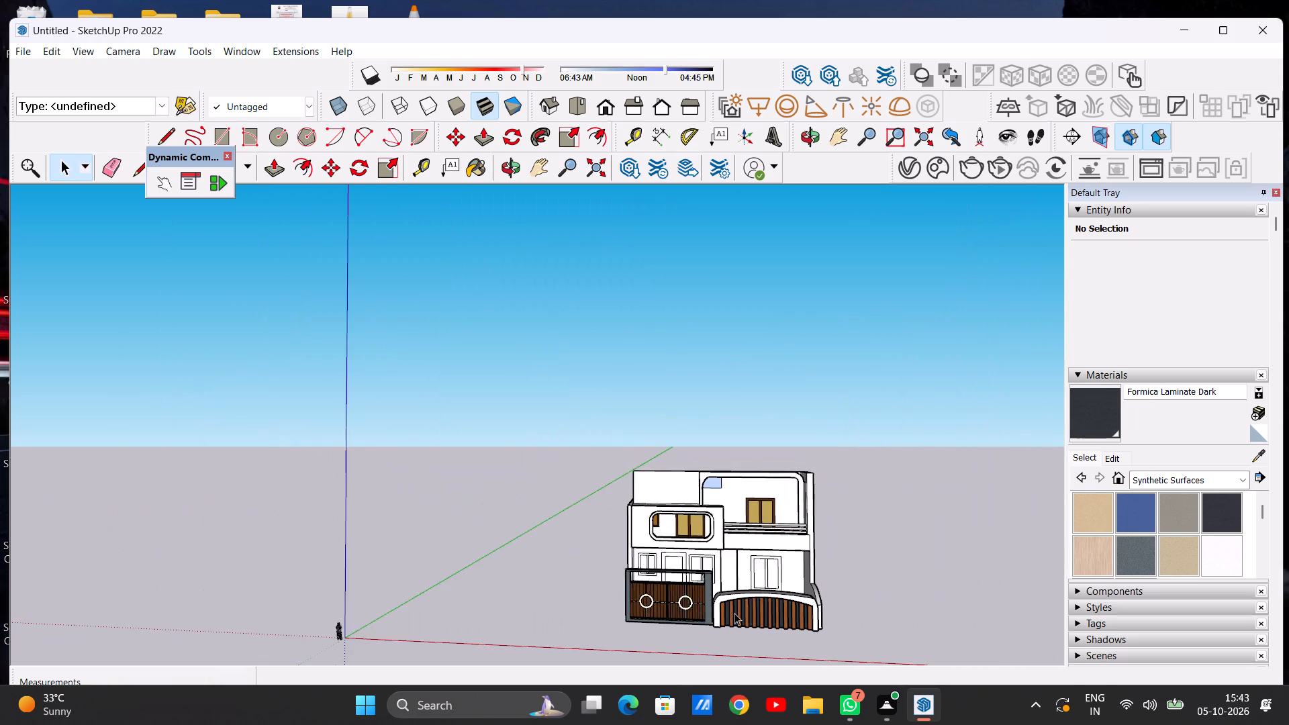
{"action": "scroll", "coordinate": [734, 613], "scroll_direction": "down", "scroll_amount": 4}
{"action": "scroll", "coordinate": [744, 604], "scroll_direction": "up", "scroll_amount": 13}
{"action": "scroll", "coordinate": [751, 617], "scroll_direction": "down", "scroll_amount": 4}
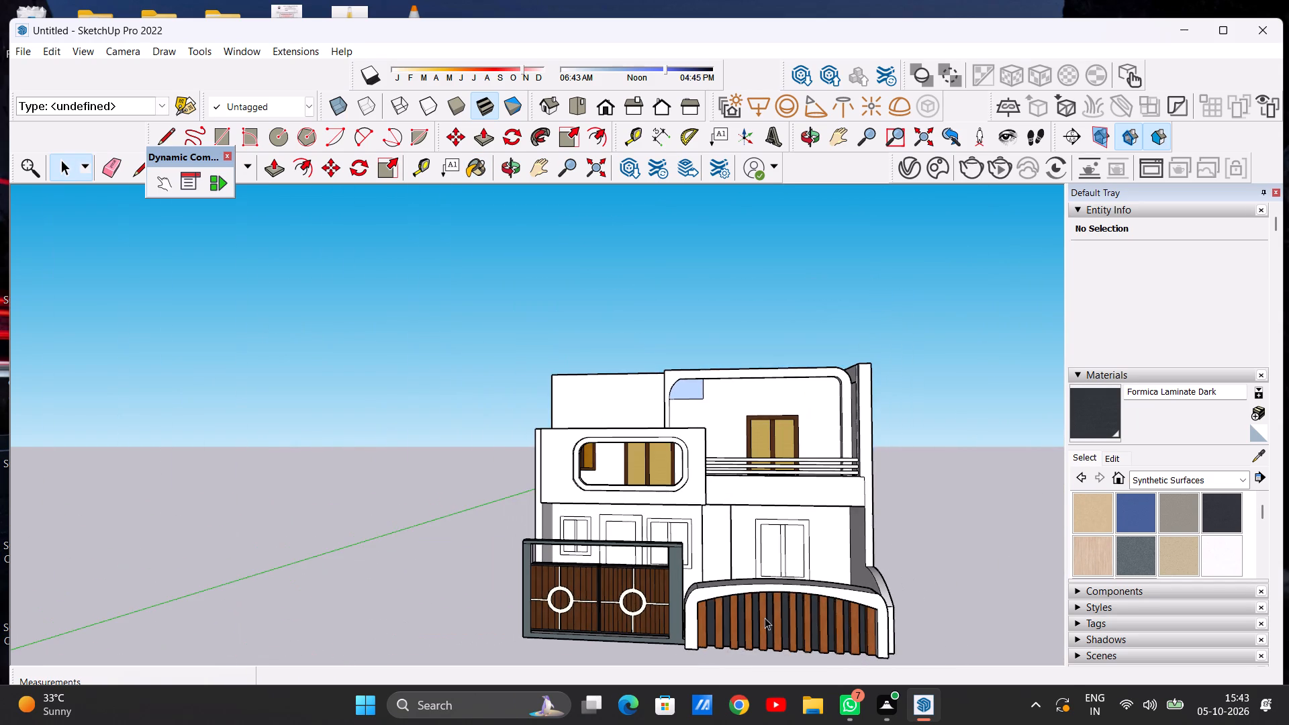
{"action": "middle_click_drag", "start_coordinate": [689, 614], "coordinate": [716, 588]}
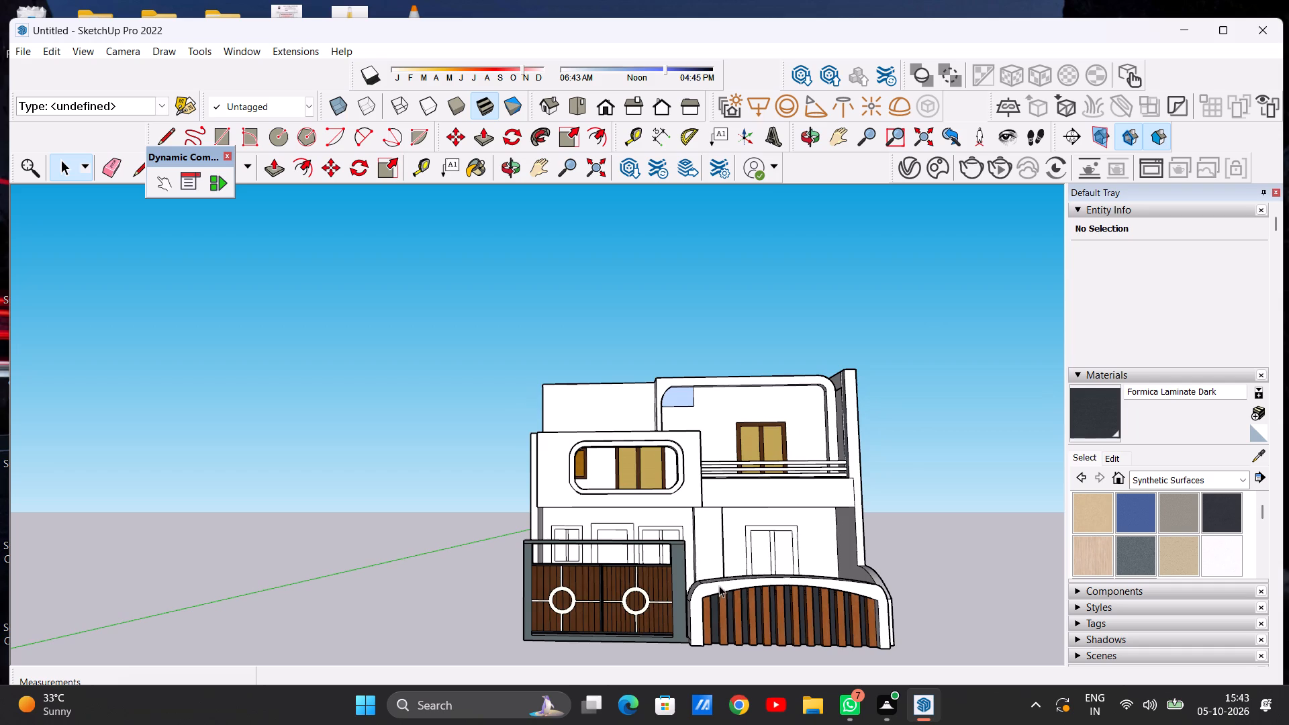
{"action": "scroll", "coordinate": [757, 614], "scroll_direction": "up", "scroll_amount": 13}
{"action": "scroll", "coordinate": [660, 623], "scroll_direction": "down", "scroll_amount": 6}
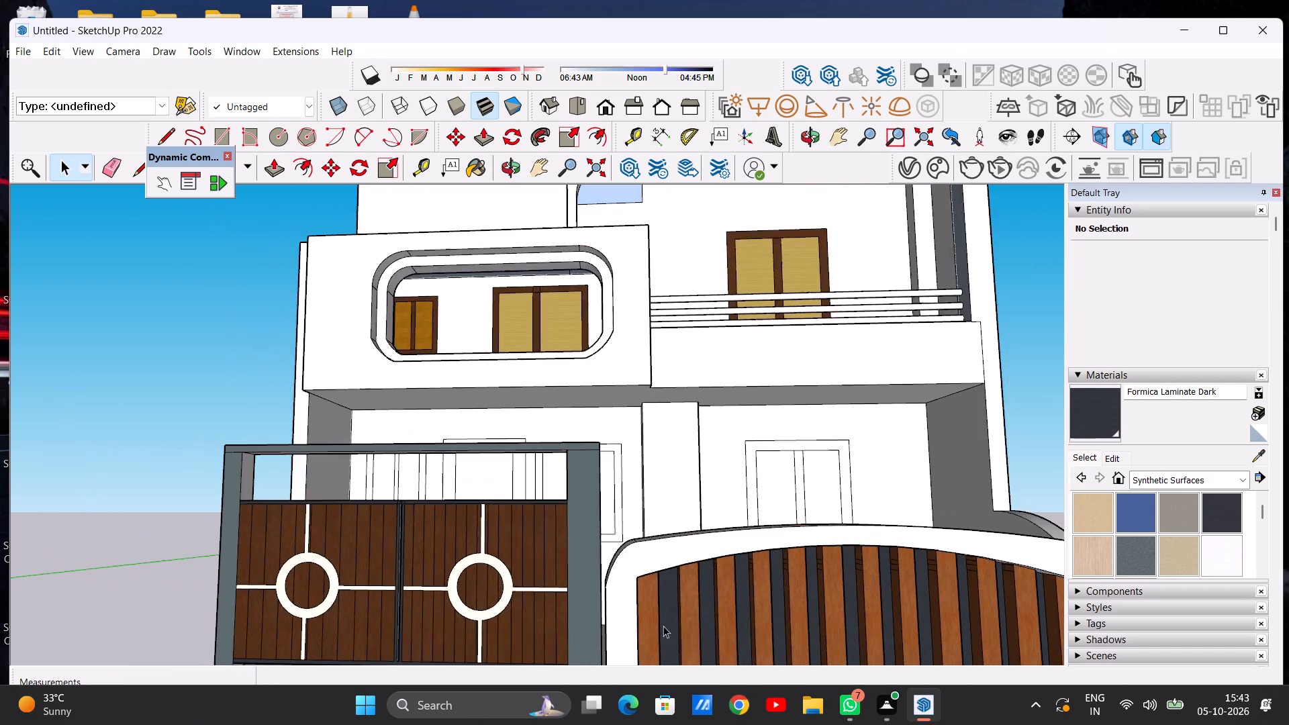
{"action": "scroll", "coordinate": [663, 626], "scroll_direction": "down", "scroll_amount": 7}
{"action": "scroll", "coordinate": [743, 587], "scroll_direction": "down", "scroll_amount": 1}
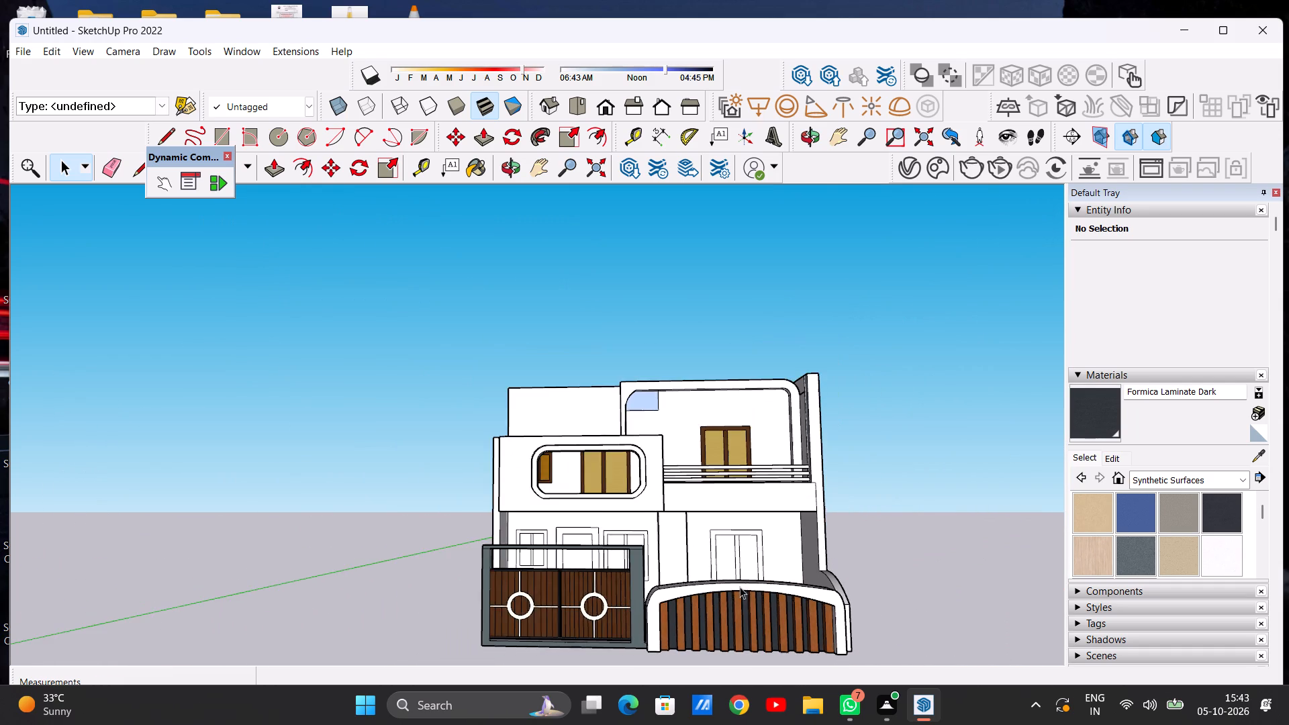
{"action": "scroll", "coordinate": [764, 613], "scroll_direction": "up", "scroll_amount": 11}
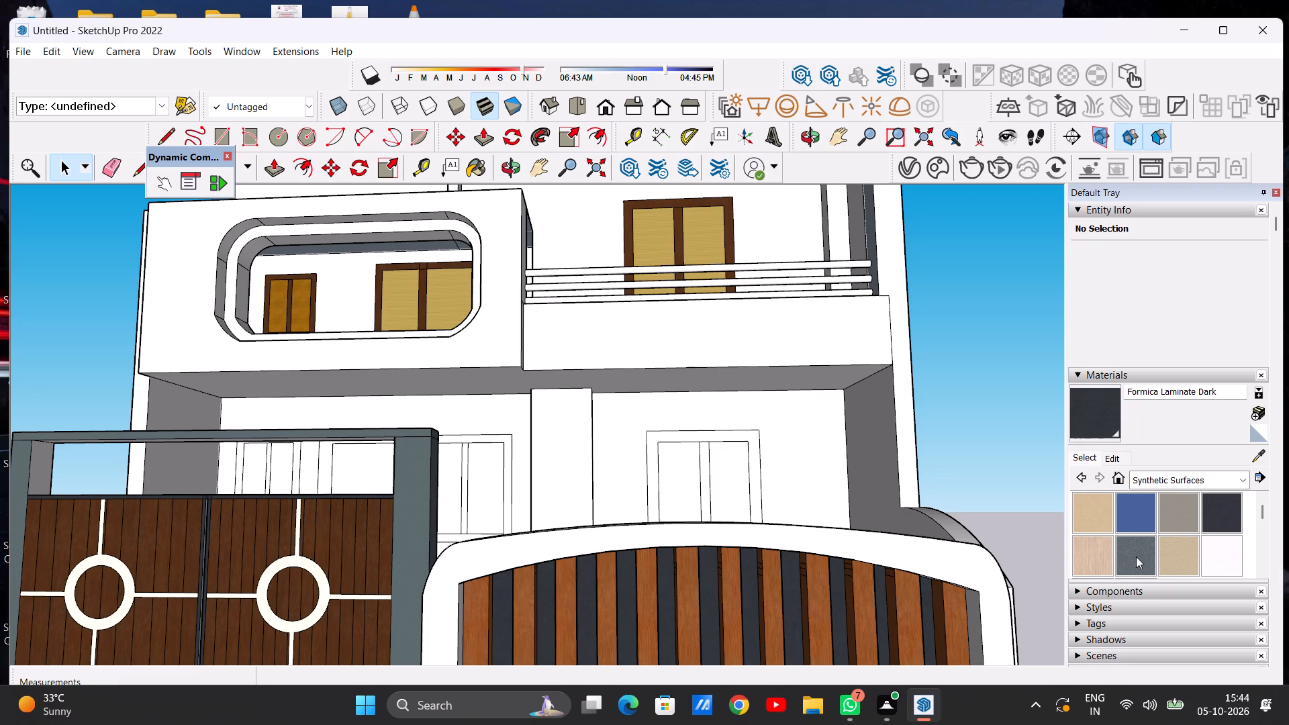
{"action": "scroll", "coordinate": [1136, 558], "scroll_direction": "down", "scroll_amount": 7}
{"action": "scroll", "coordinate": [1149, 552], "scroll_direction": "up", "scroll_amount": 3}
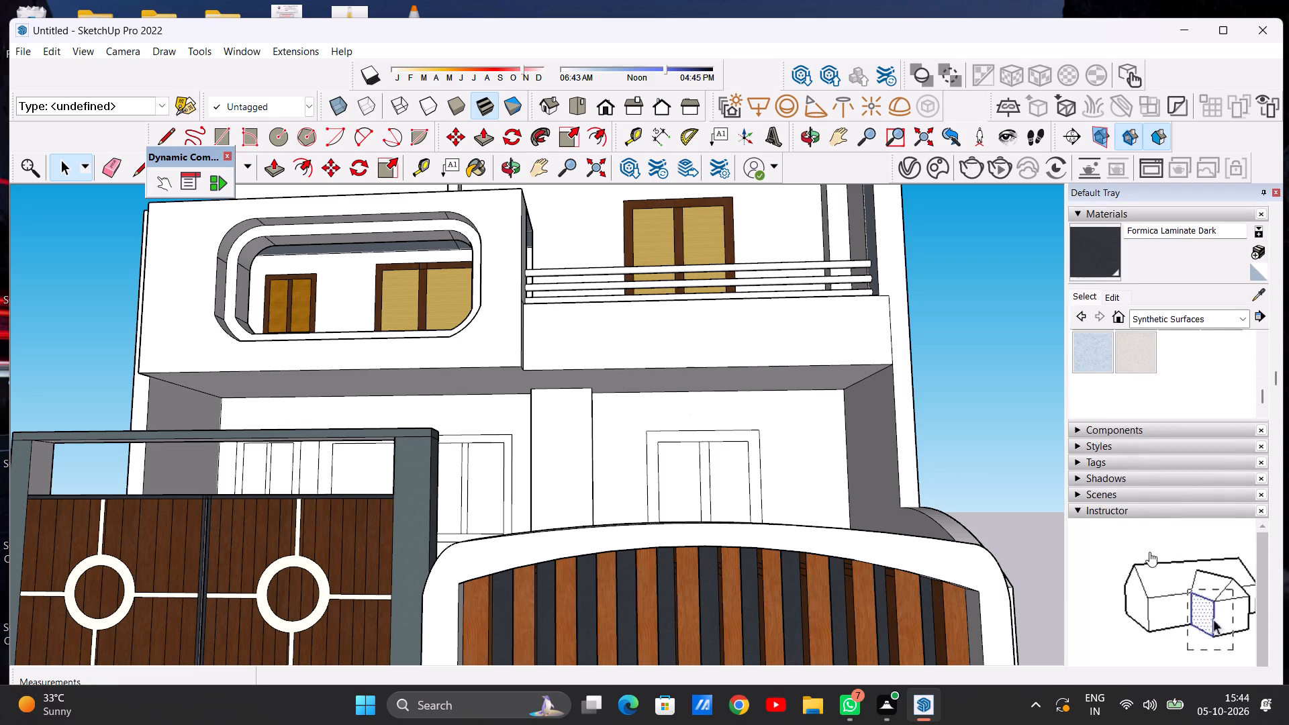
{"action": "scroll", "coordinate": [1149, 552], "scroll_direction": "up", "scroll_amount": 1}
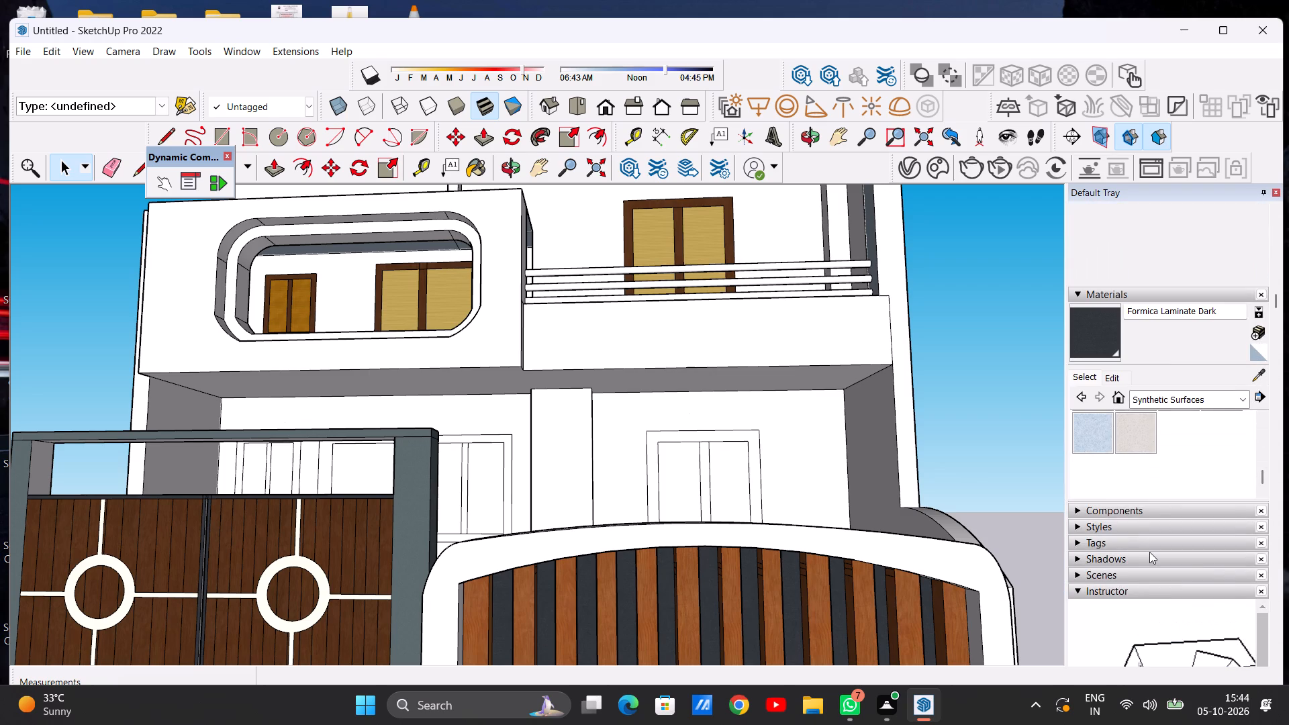
Paint the front face of the boundary wall's arched frame with Terrazzo Light Blue from Synthetic Surfaces.
{"action": "scroll", "coordinate": [1149, 552], "scroll_direction": "up", "scroll_amount": 1}
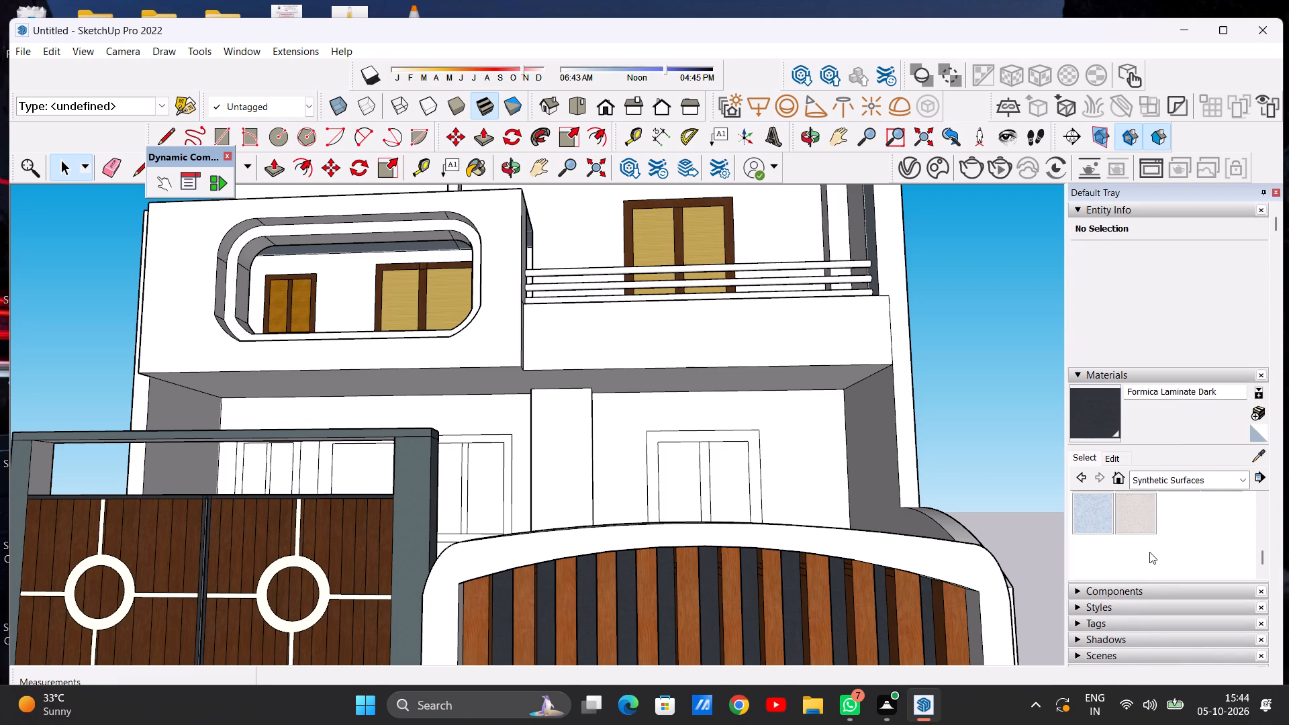
{"action": "scroll", "coordinate": [1149, 552], "scroll_direction": "down", "scroll_amount": 1}
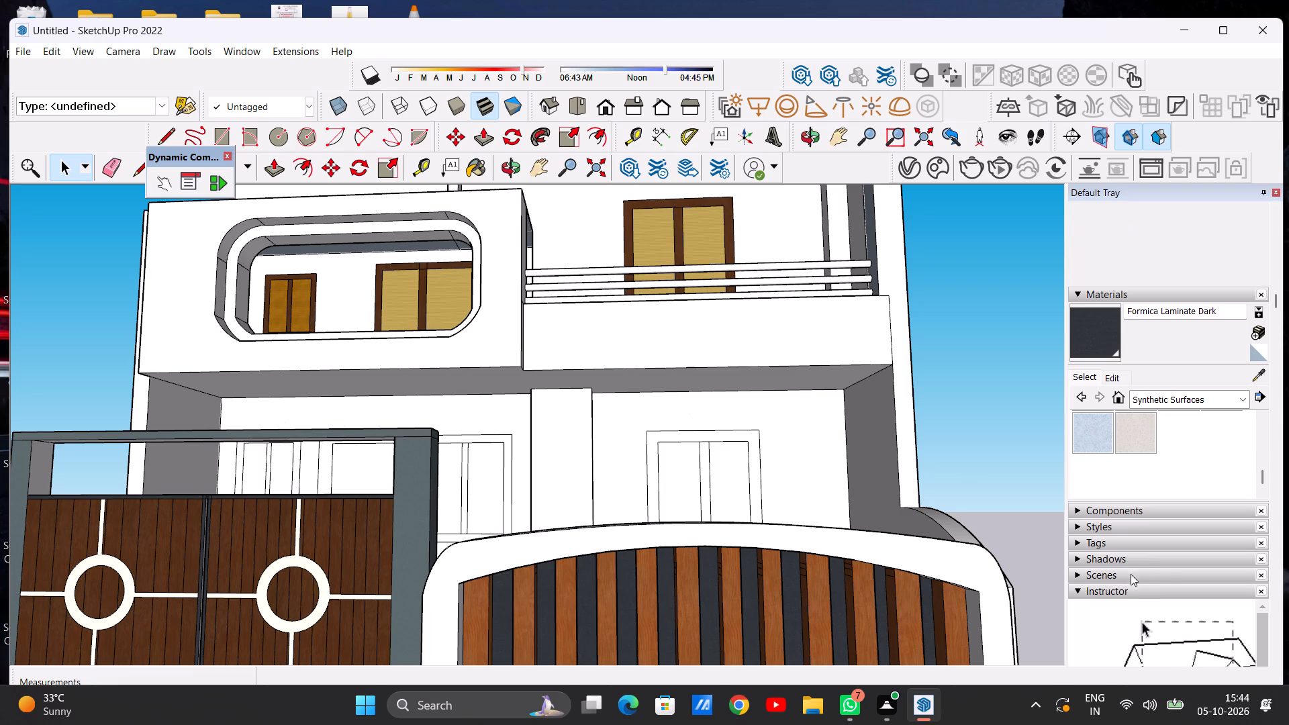
{"action": "scroll", "coordinate": [716, 391], "scroll_direction": "down", "scroll_amount": 5}
{"action": "scroll", "coordinate": [723, 452], "scroll_direction": "down", "scroll_amount": 6}
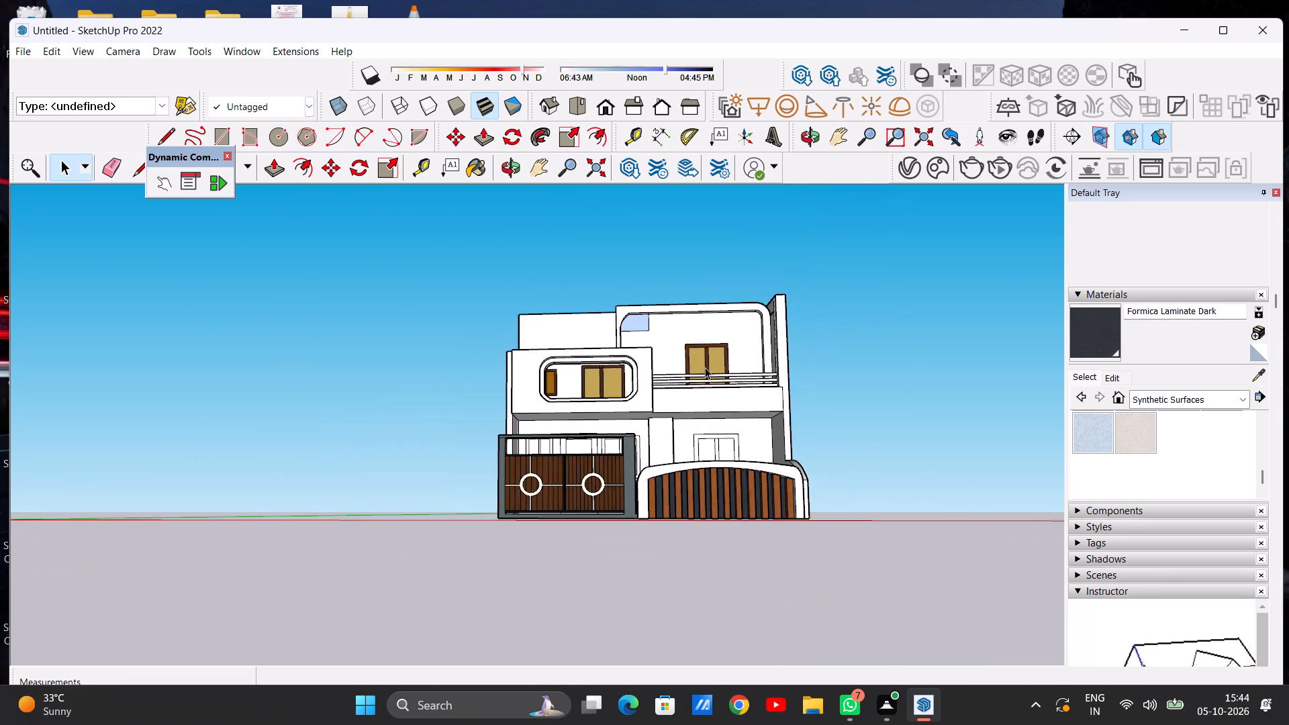
{"action": "scroll", "coordinate": [705, 365], "scroll_direction": "up", "scroll_amount": 5}
{"action": "middle_click_drag", "start_coordinate": [704, 386], "coordinate": [703, 417]}
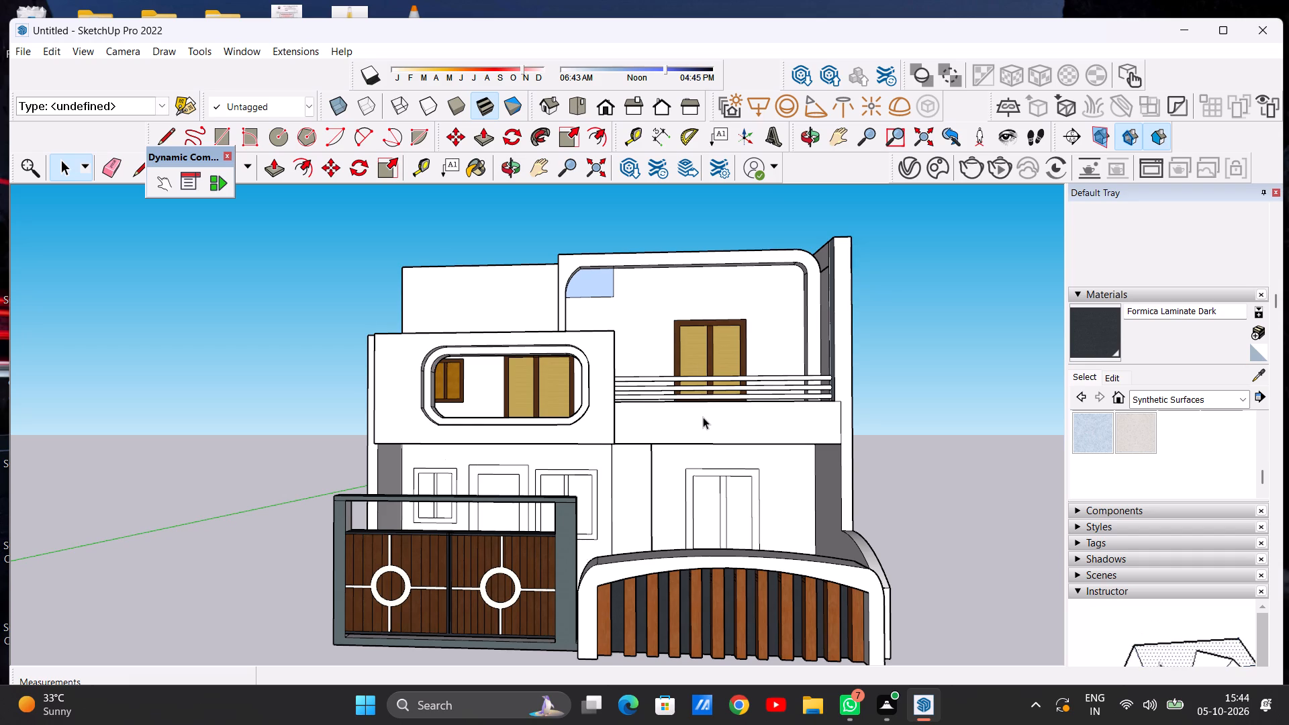
{"action": "scroll", "coordinate": [677, 448], "scroll_direction": "down", "scroll_amount": 3}
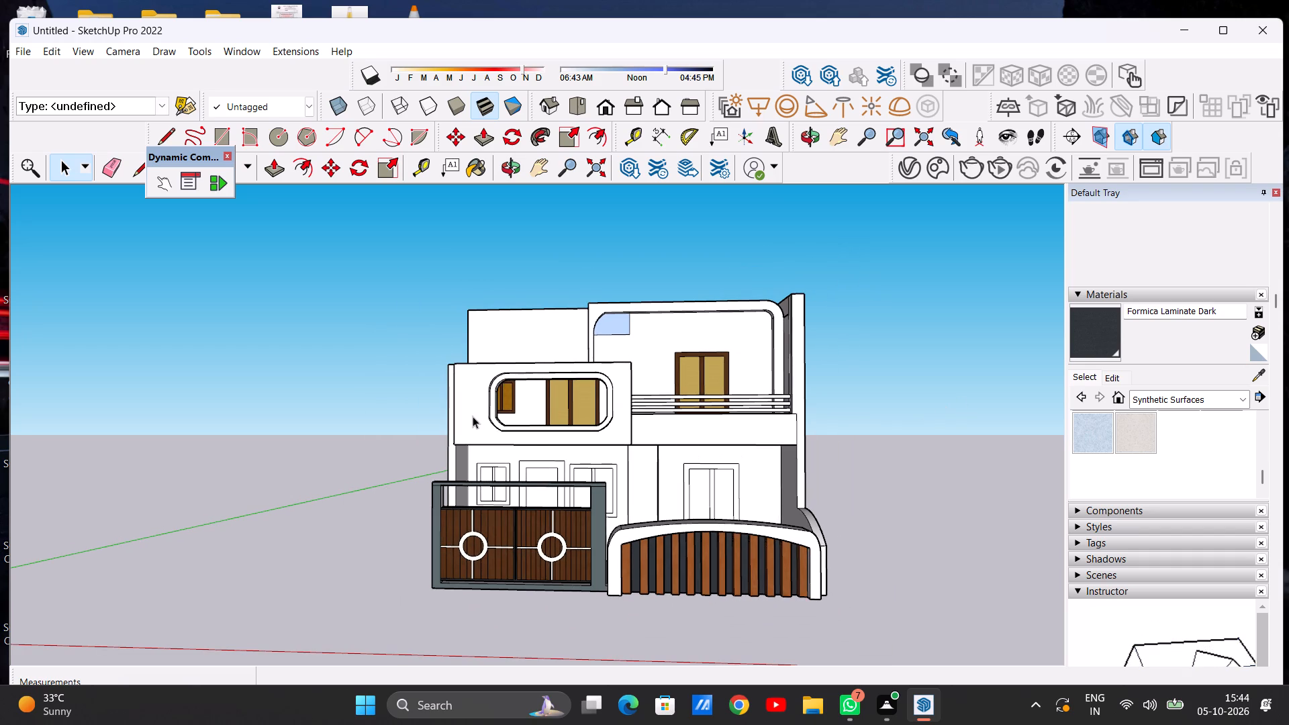
{"action": "scroll", "coordinate": [670, 540], "scroll_direction": "up", "scroll_amount": 6}
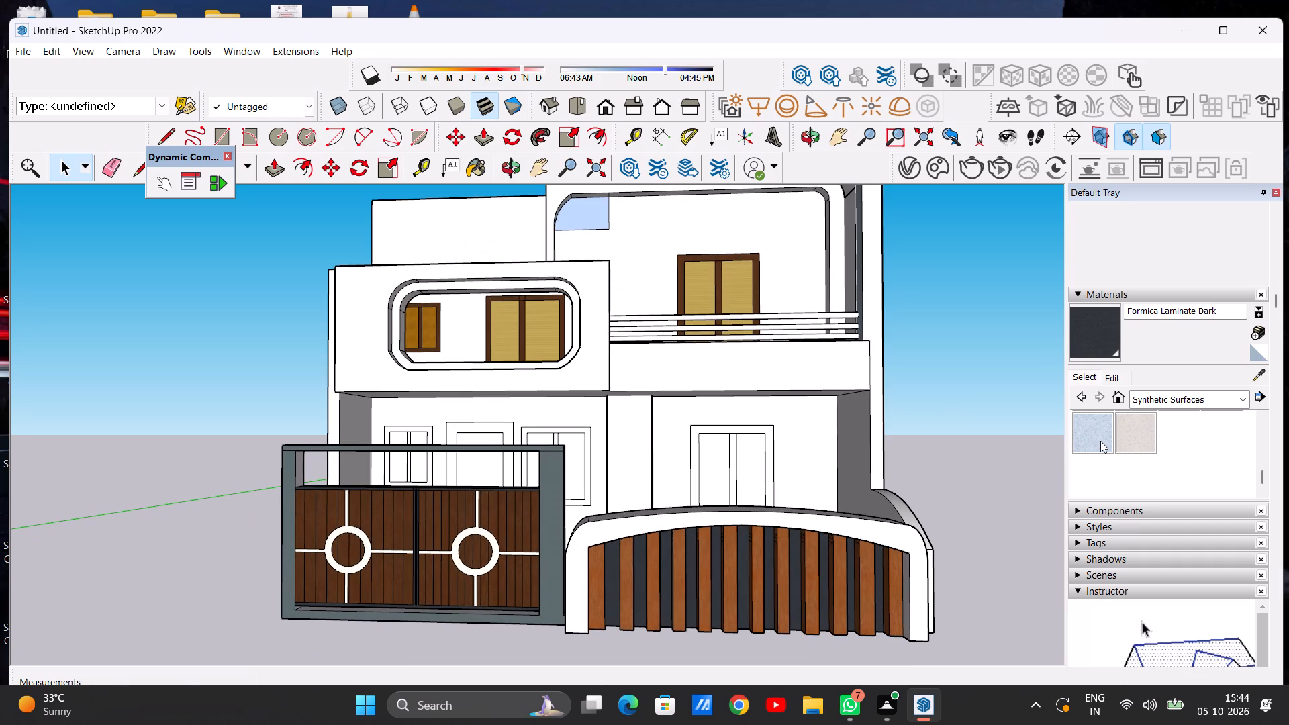
{"action": "left_click", "coordinate": [1100, 441]}
{"action": "scroll", "coordinate": [541, 590], "scroll_direction": "up", "scroll_amount": 5}
{"action": "left_click", "coordinate": [589, 585]}
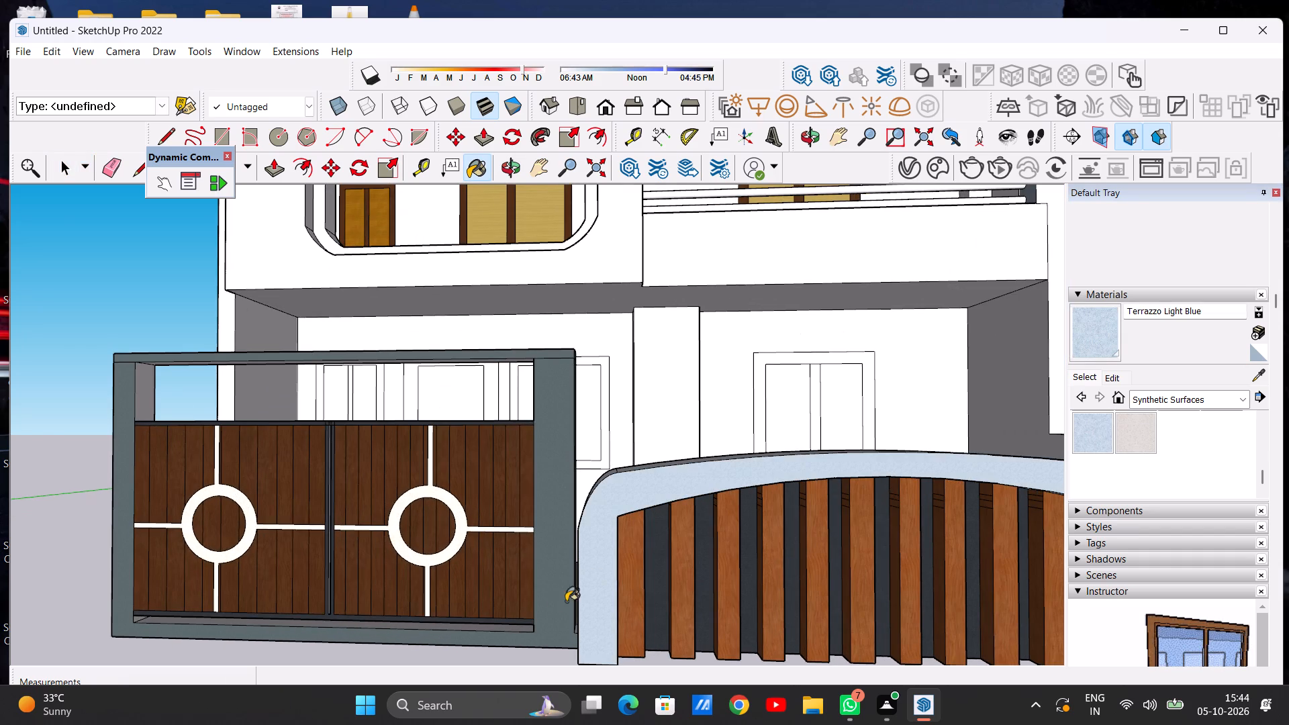
Paint the arched frame's curved top and its outer side face, away from the gate, with Terrazzo Light Blue.
{"action": "scroll", "coordinate": [499, 623], "scroll_direction": "down", "scroll_amount": 8}
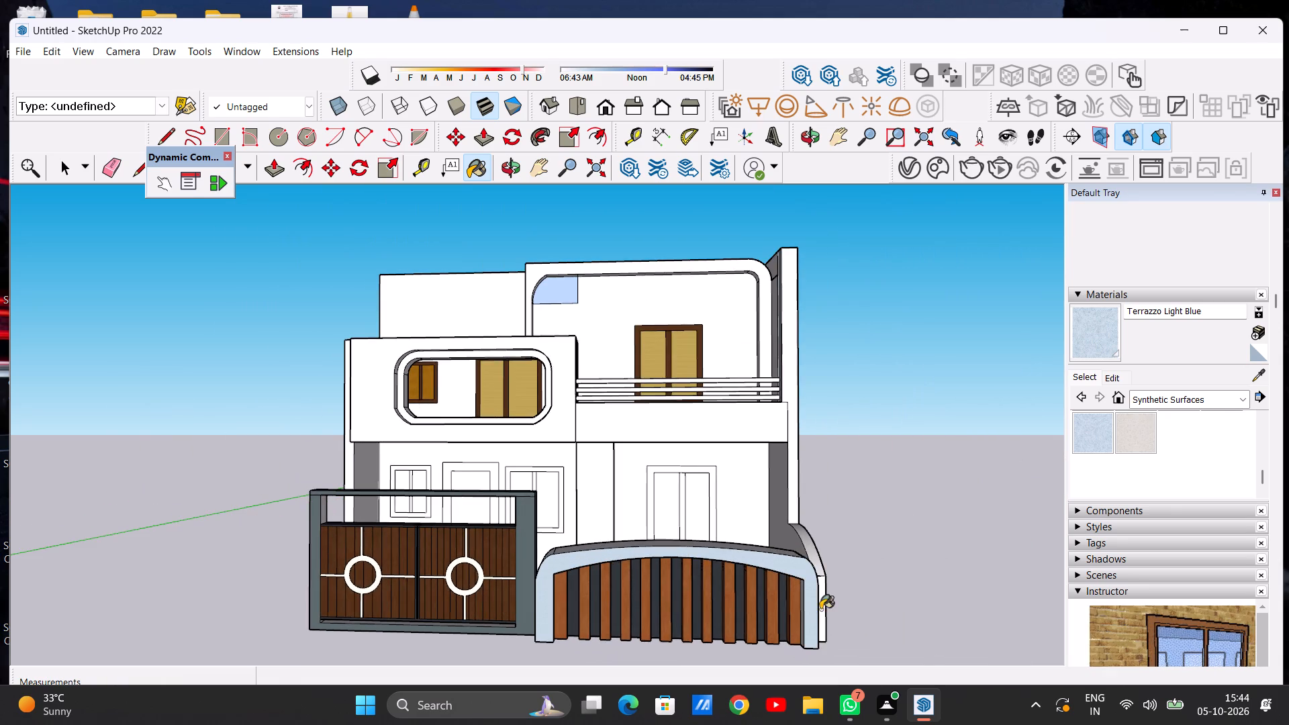
{"action": "middle_click_drag", "start_coordinate": [822, 611], "coordinate": [702, 661]}
{"action": "scroll", "coordinate": [712, 533], "scroll_direction": "up", "scroll_amount": 7}
{"action": "scroll", "coordinate": [718, 552], "scroll_direction": "down", "scroll_amount": 5}
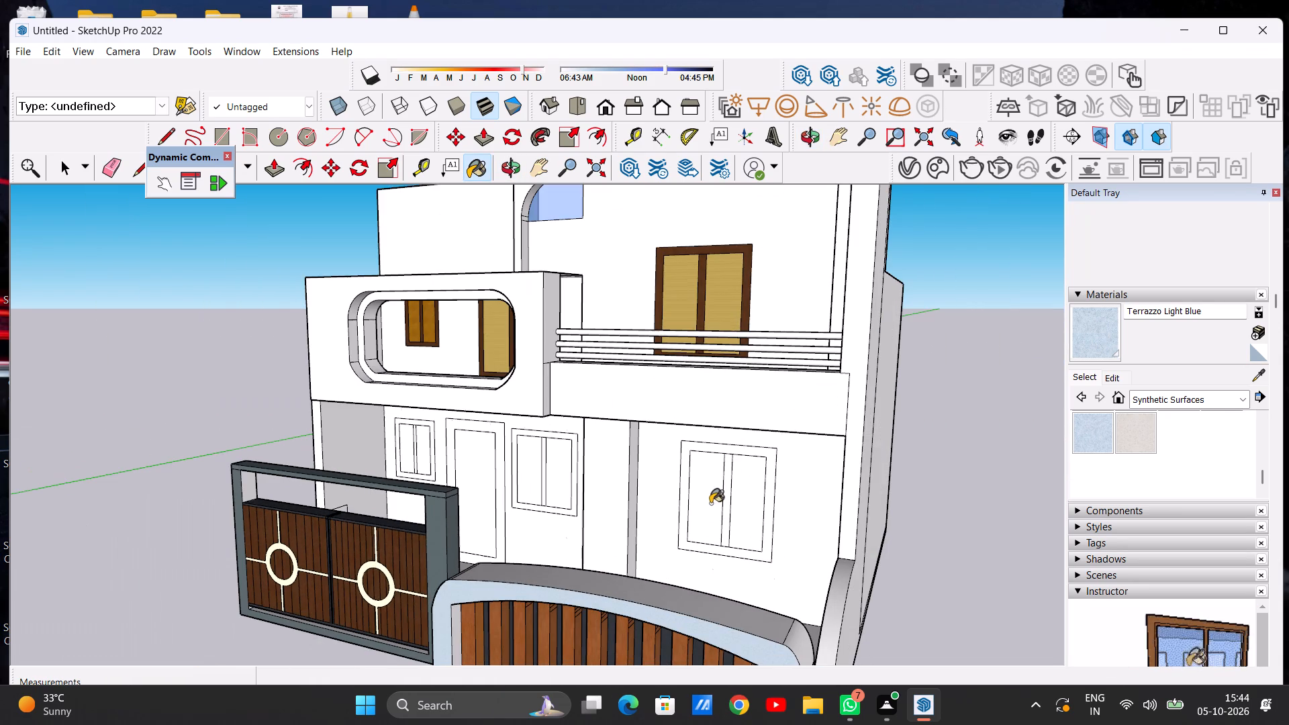
{"action": "left_click", "coordinate": [731, 614]}
{"action": "left_click", "coordinate": [794, 642]}
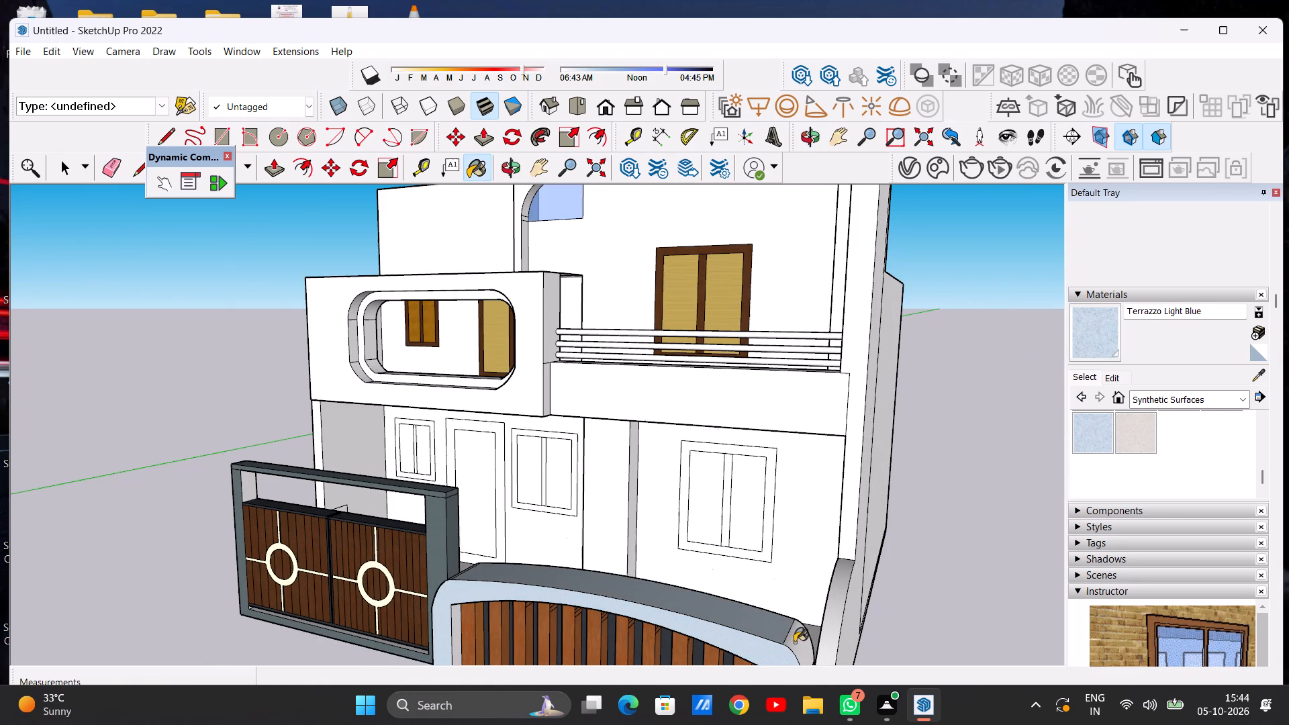
{"action": "scroll", "coordinate": [780, 573], "scroll_direction": "down", "scroll_amount": 11}
{"action": "scroll", "coordinate": [773, 610], "scroll_direction": "up", "scroll_amount": 14}
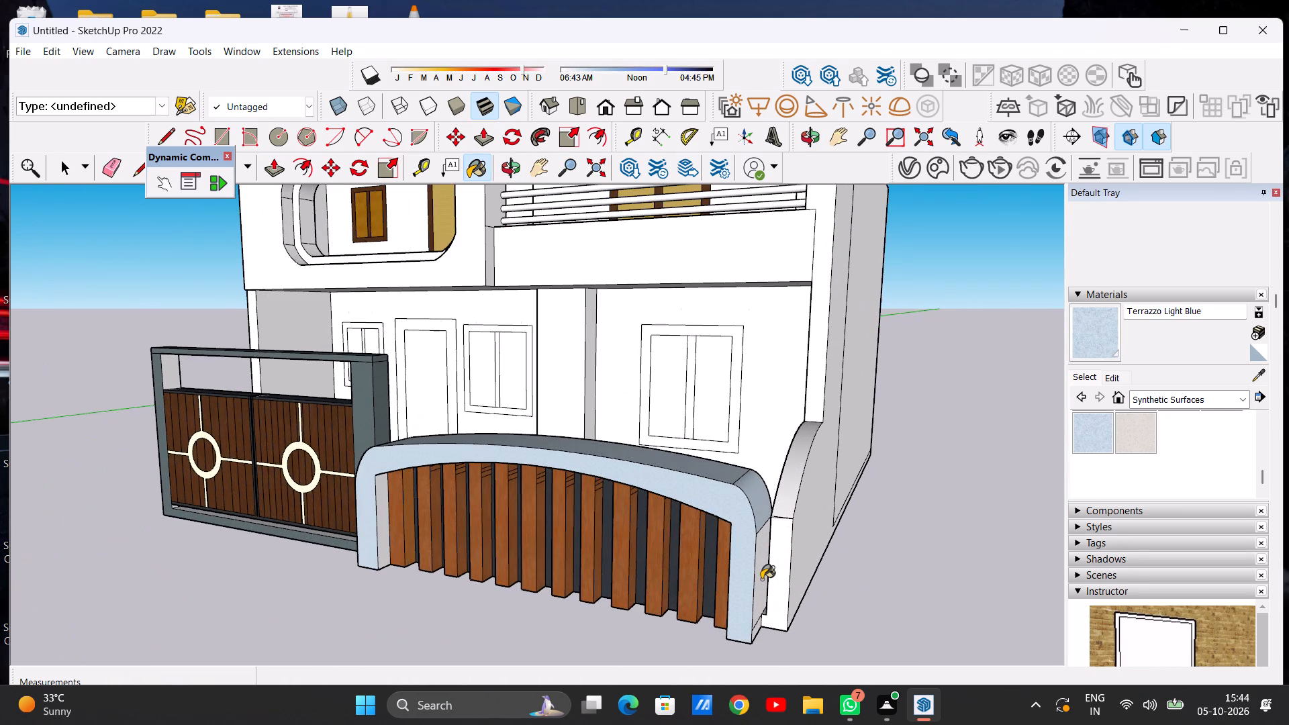
{"action": "left_click", "coordinate": [761, 579]}
Paint the arched frame's curved corner and side faces next to the gate with Terrazzo Light Blue.
{"action": "scroll", "coordinate": [770, 569], "scroll_direction": "down", "scroll_amount": 10}
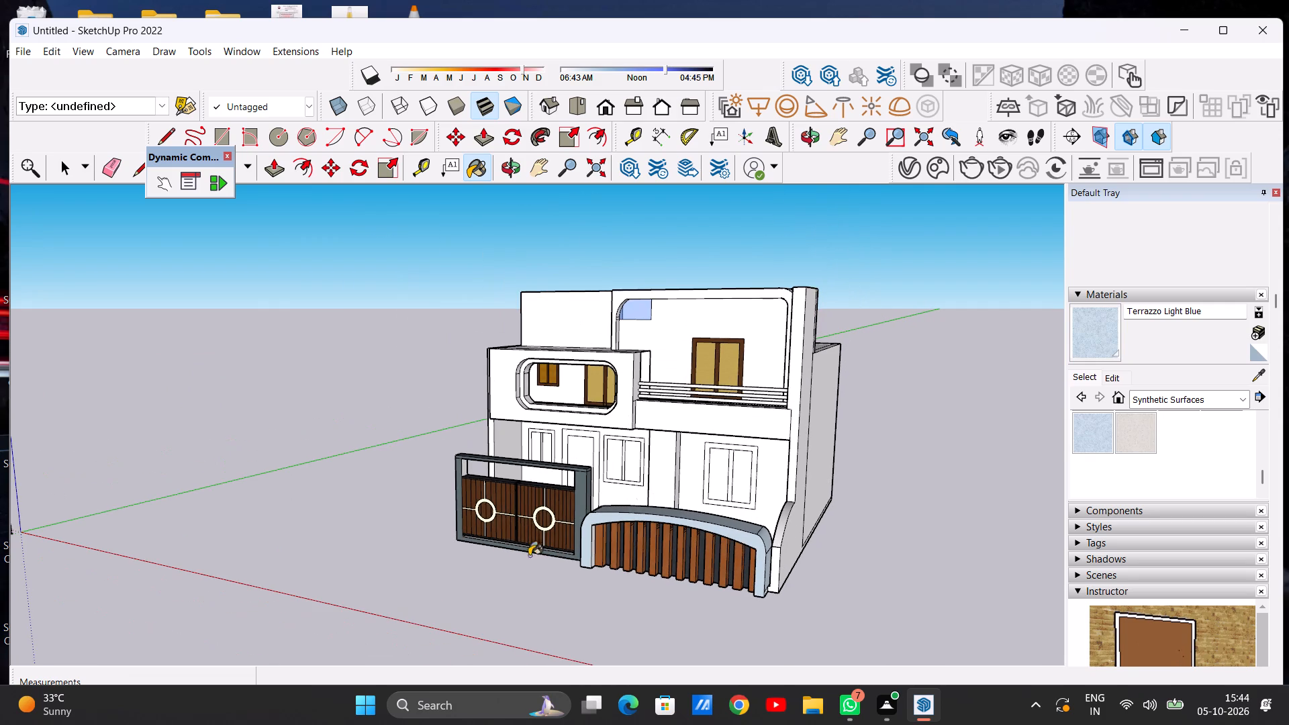
{"action": "middle_click_drag", "start_coordinate": [555, 559], "coordinate": [867, 557]}
{"action": "scroll", "coordinate": [602, 478], "scroll_direction": "up", "scroll_amount": 11}
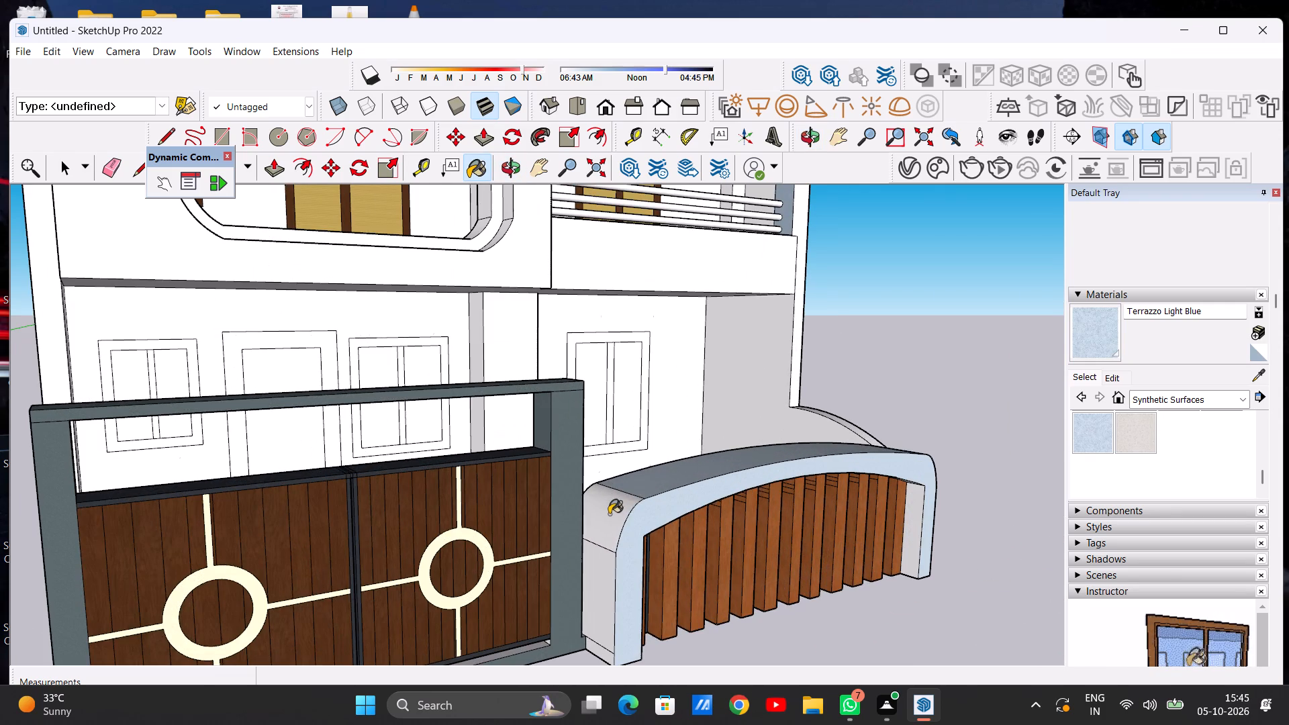
{"action": "left_click", "coordinate": [609, 514]}
{"action": "left_click", "coordinate": [604, 573]}
{"action": "left_click", "coordinate": [602, 652]}
Apply Terrazzo Light Blue at the foot of the arched frame's outer side, beside the curved side wall.
{"action": "scroll", "coordinate": [602, 575], "scroll_direction": "down", "scroll_amount": 6}
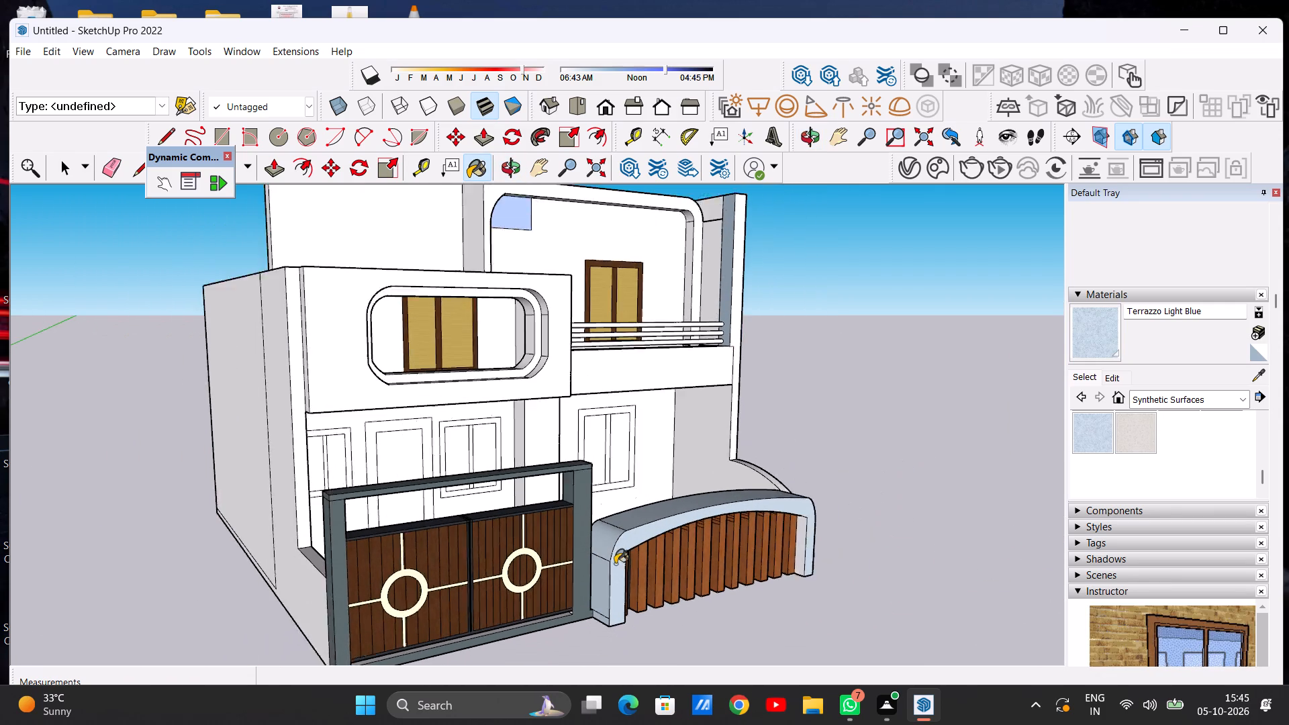
{"action": "scroll", "coordinate": [615, 564], "scroll_direction": "down", "scroll_amount": 1}
{"action": "middle_click_drag", "start_coordinate": [548, 558], "coordinate": [485, 544]}
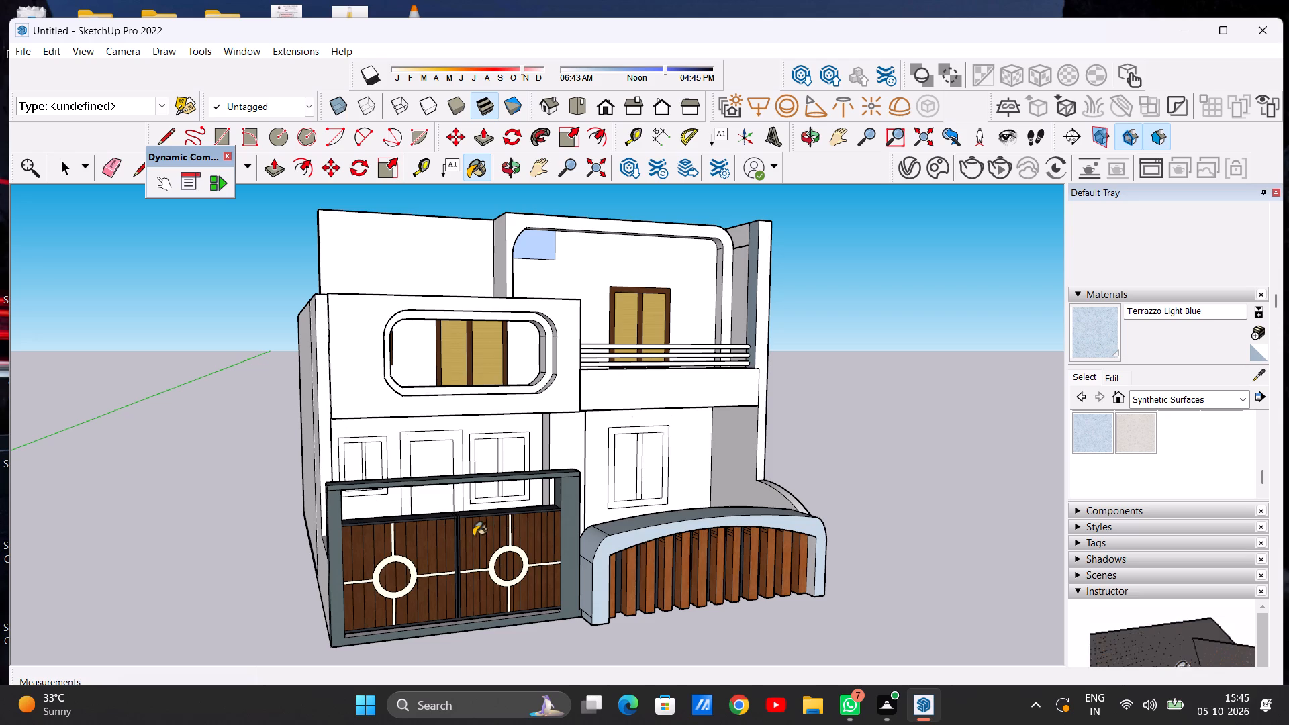
{"action": "scroll", "coordinate": [553, 510], "scroll_direction": "down", "scroll_amount": 9}
{"action": "middle_click_drag", "start_coordinate": [743, 528], "coordinate": [418, 500]}
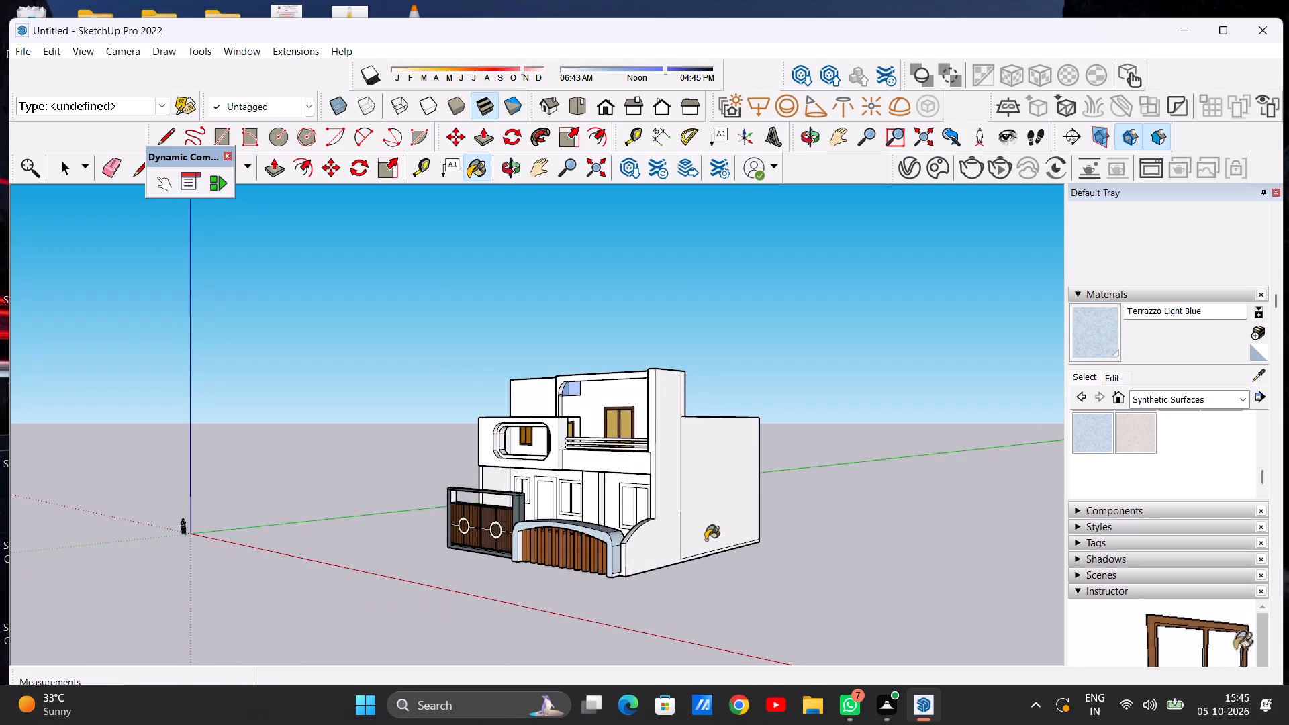
{"action": "scroll", "coordinate": [706, 545], "scroll_direction": "up", "scroll_amount": 13}
{"action": "scroll", "coordinate": [603, 658], "scroll_direction": "up", "scroll_amount": 6}
{"action": "left_click", "coordinate": [578, 655]}
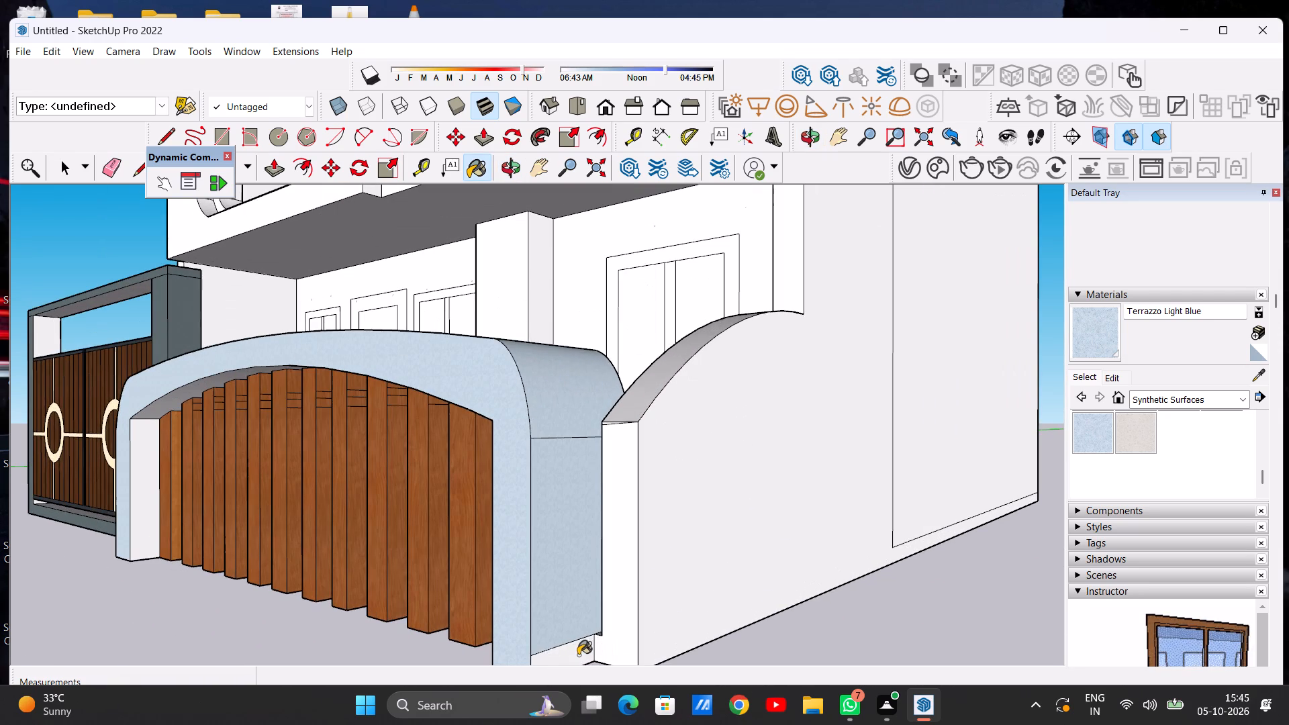
Paint the balcony parapet and the projecting first-floor wall around the rounded opening with Terrazzo Light Blue.
{"action": "scroll", "coordinate": [668, 612], "scroll_direction": "down", "scroll_amount": 14}
{"action": "middle_click_drag", "start_coordinate": [558, 569], "coordinate": [756, 536]}
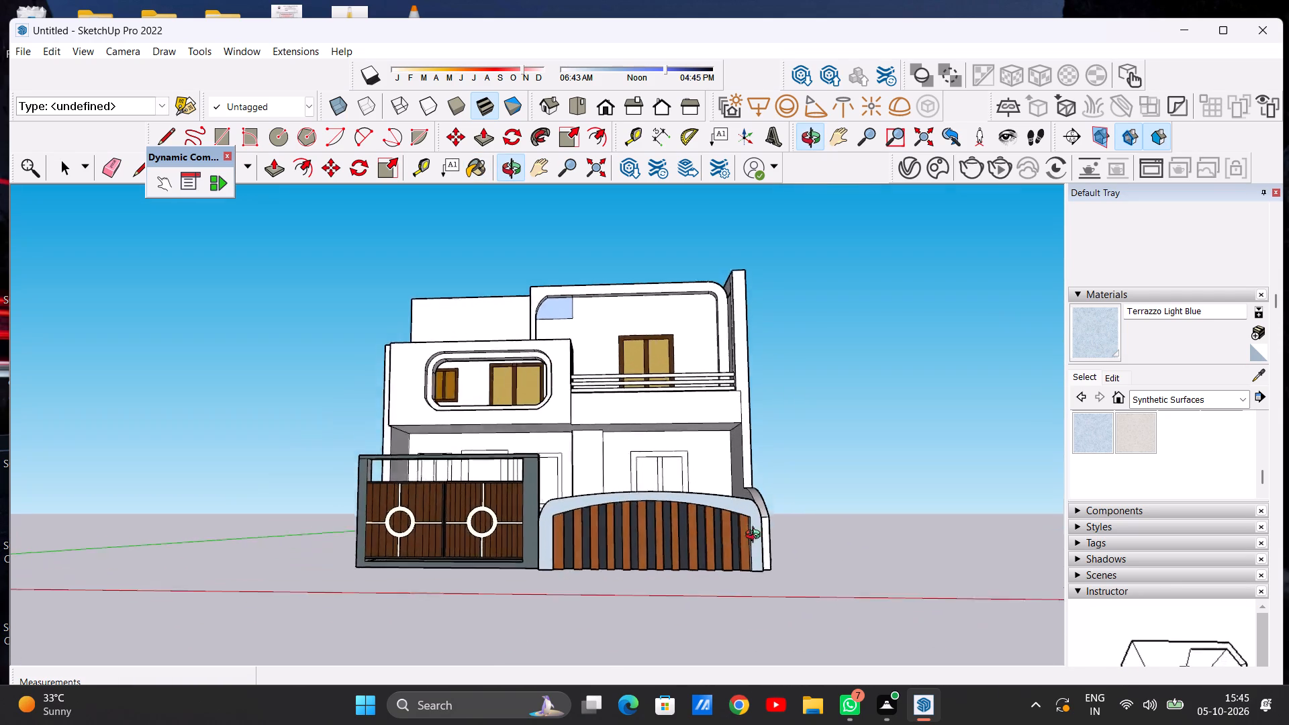
{"action": "middle_click_drag", "start_coordinate": [756, 536], "coordinate": [767, 590]}
{"action": "scroll", "coordinate": [757, 599], "scroll_direction": "down", "scroll_amount": 4}
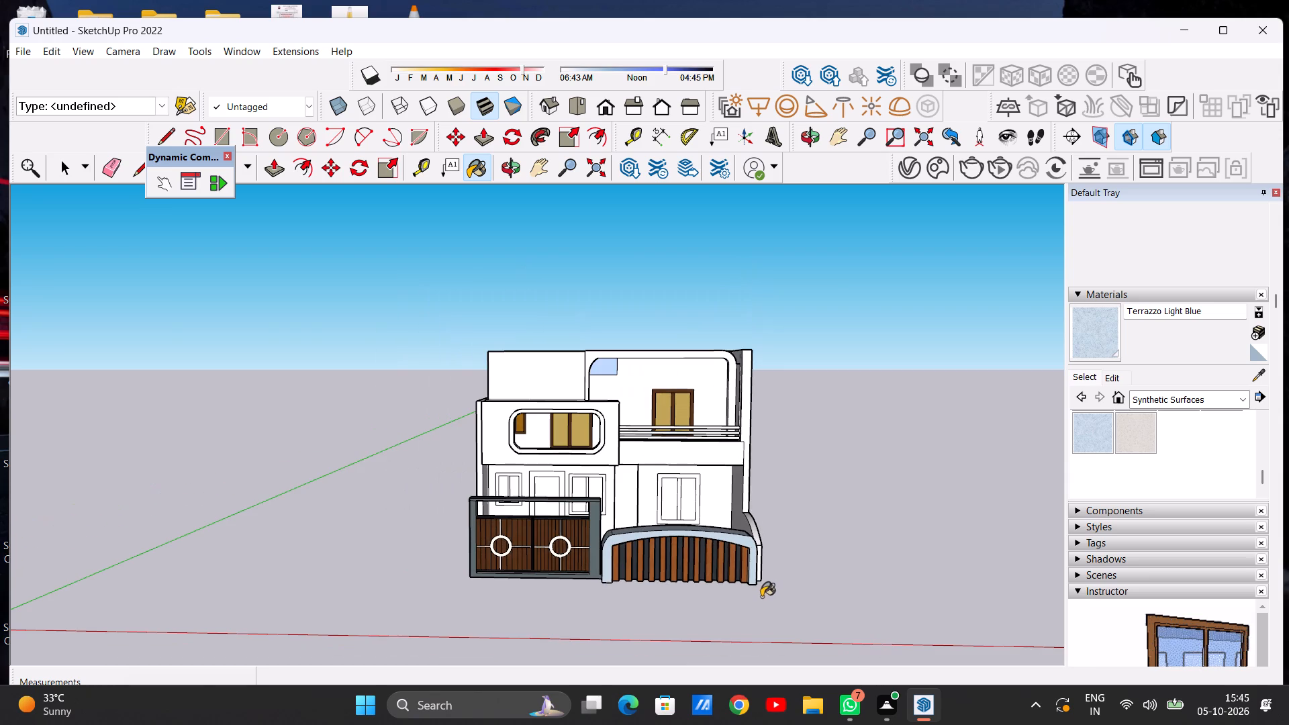
{"action": "scroll", "coordinate": [681, 458], "scroll_direction": "up", "scroll_amount": 11}
{"action": "left_click", "coordinate": [698, 444]}
{"action": "scroll", "coordinate": [761, 505], "scroll_direction": "down", "scroll_amount": 4}
{"action": "scroll", "coordinate": [510, 464], "scroll_direction": "up", "scroll_amount": 3}
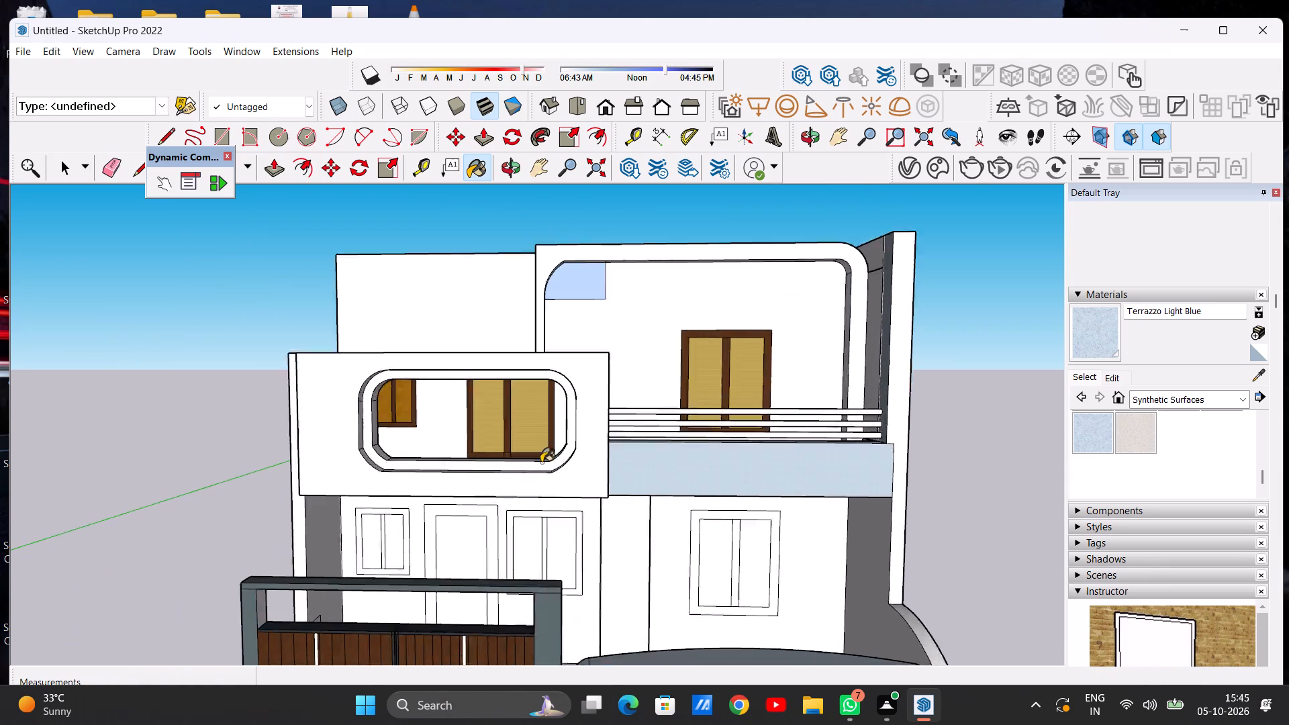
{"action": "scroll", "coordinate": [541, 463], "scroll_direction": "up", "scroll_amount": 4}
{"action": "left_click", "coordinate": [616, 498]}
Paint the front face of the tall side wall beside the balcony with Terrazzo Light Blue.
{"action": "scroll", "coordinate": [730, 504], "scroll_direction": "down", "scroll_amount": 12}
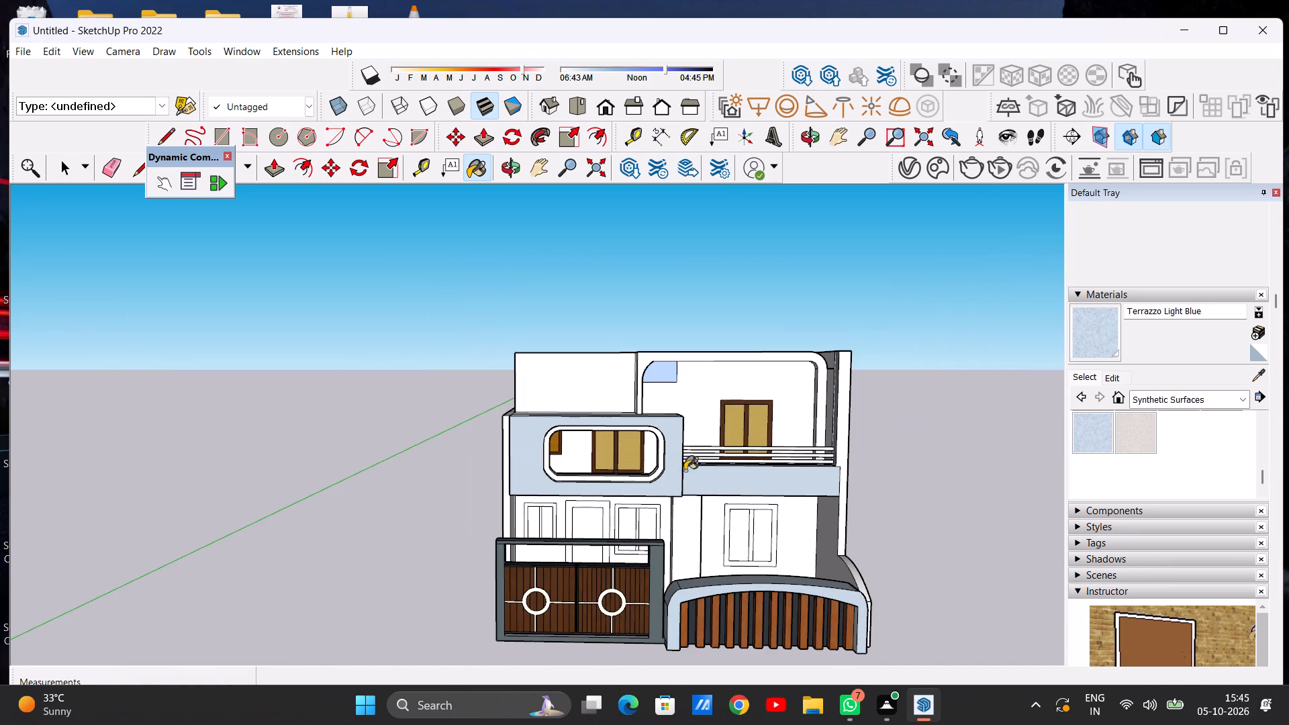
{"action": "scroll", "coordinate": [783, 489], "scroll_direction": "up", "scroll_amount": 4}
{"action": "scroll", "coordinate": [770, 474], "scroll_direction": "down", "scroll_amount": 3}
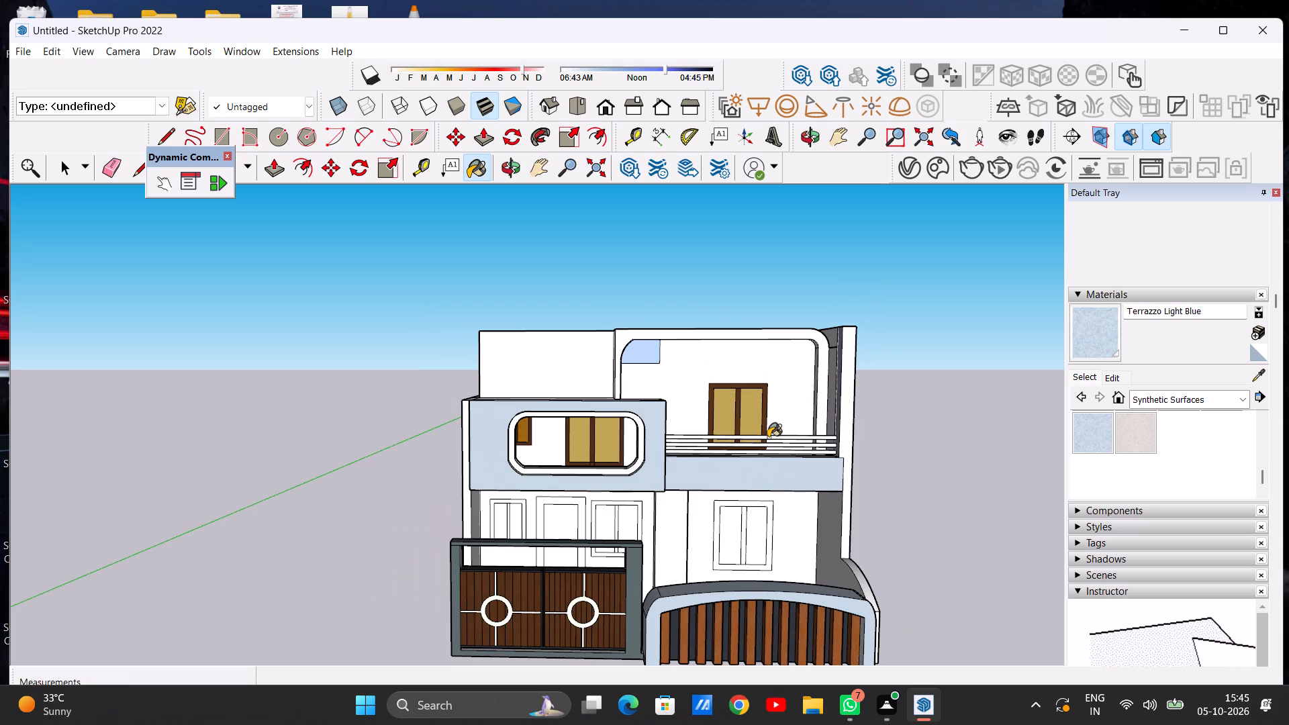
{"action": "scroll", "coordinate": [812, 494], "scroll_direction": "up", "scroll_amount": 6}
{"action": "scroll", "coordinate": [705, 432], "scroll_direction": "up", "scroll_amount": 3}
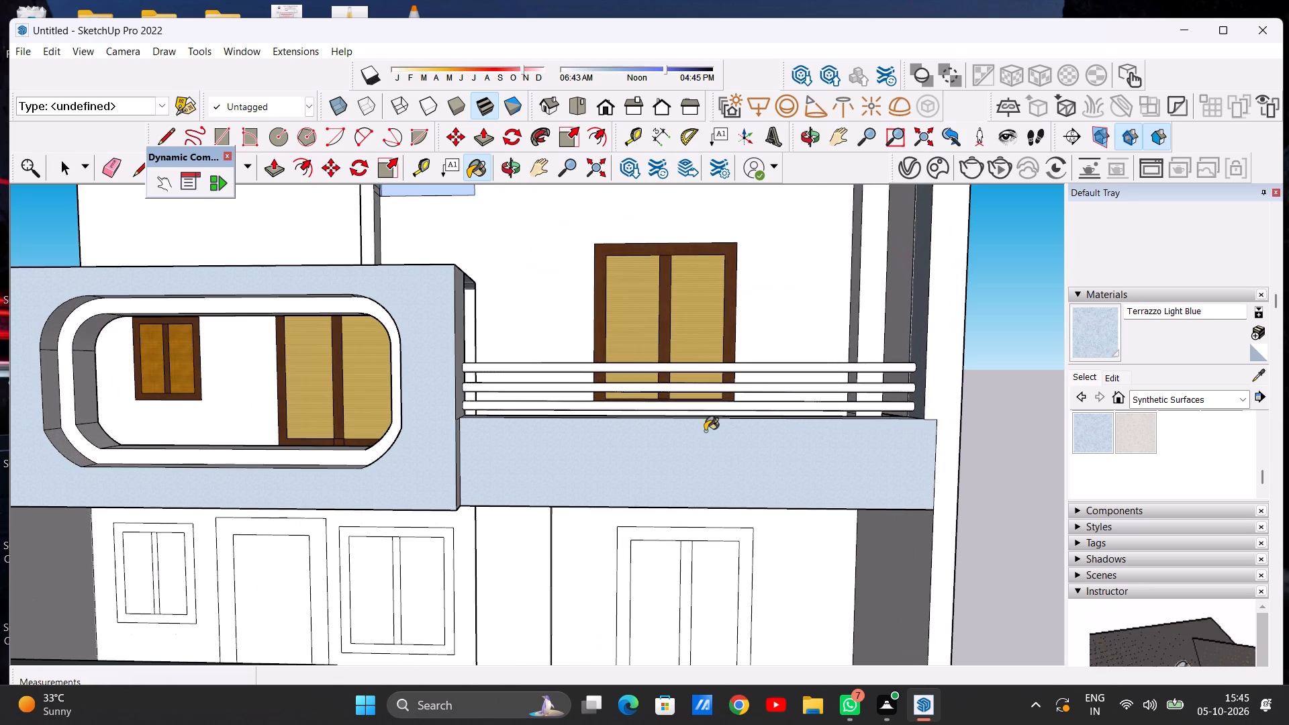
{"action": "scroll", "coordinate": [749, 467], "scroll_direction": "down", "scroll_amount": 9}
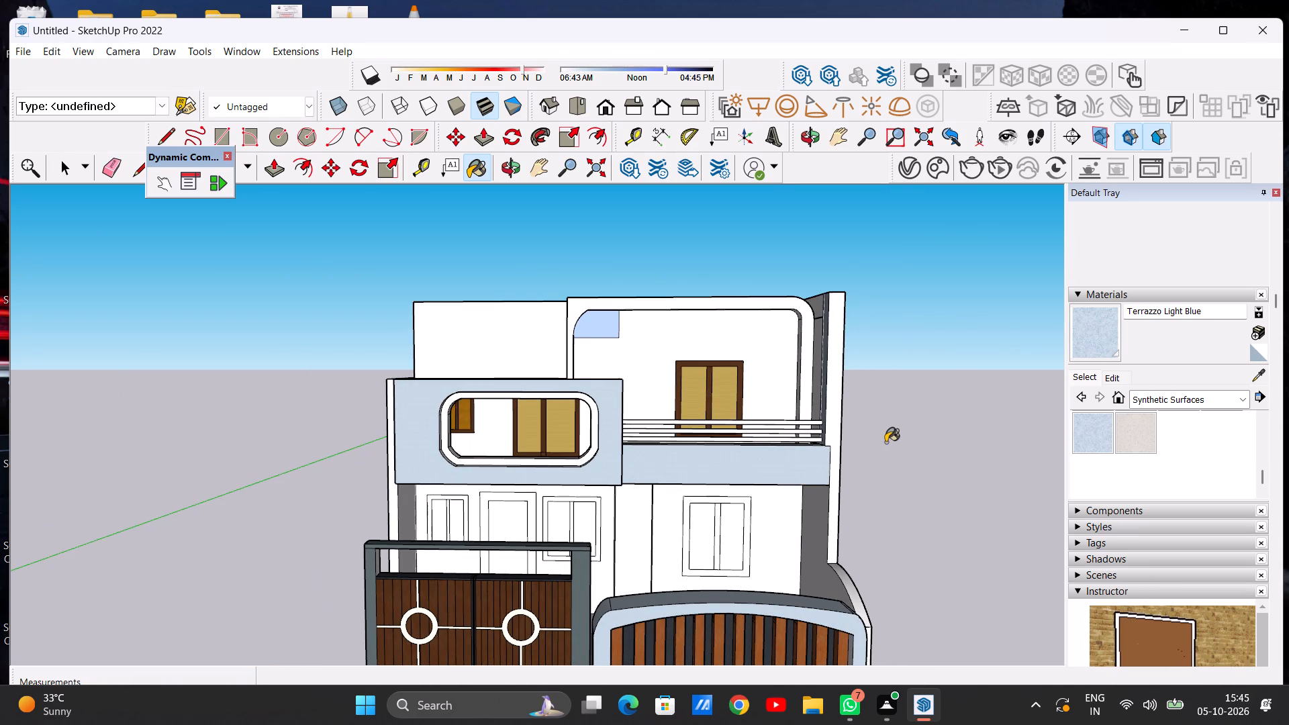
{"action": "scroll", "coordinate": [724, 502], "scroll_direction": "down", "scroll_amount": 3}
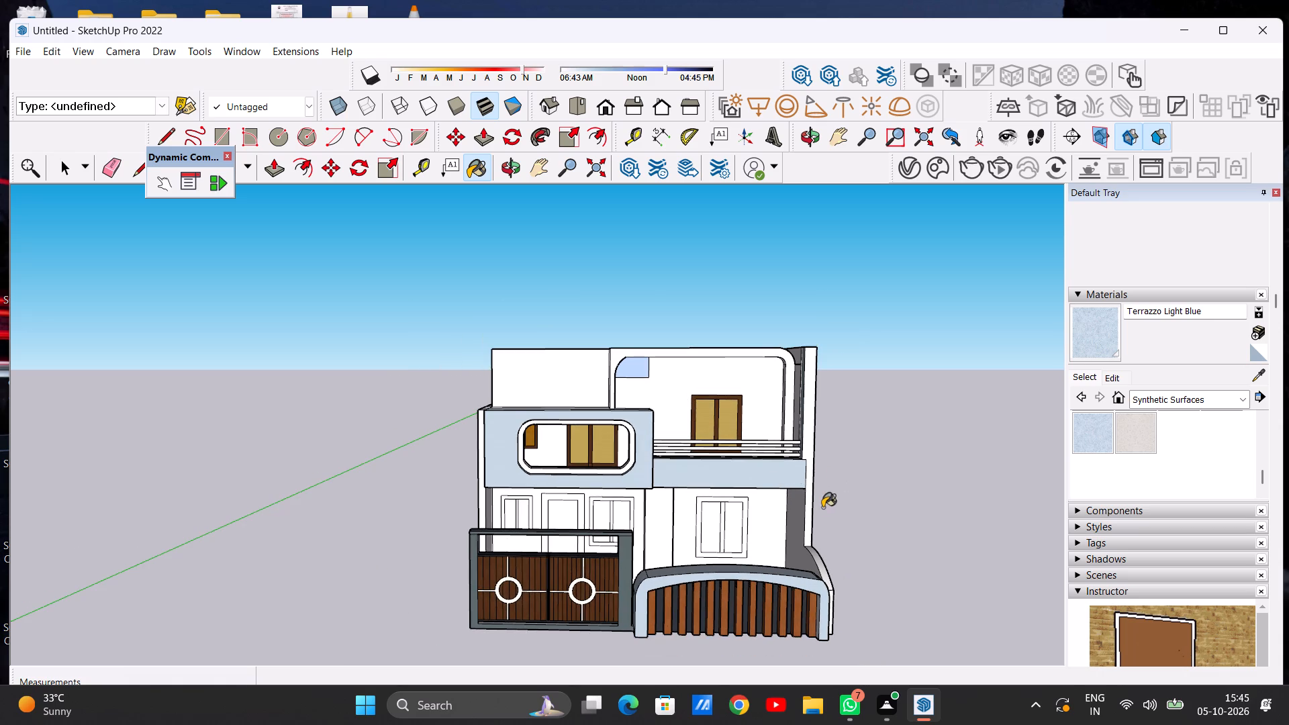
{"action": "scroll", "coordinate": [819, 511], "scroll_direction": "up", "scroll_amount": 12}
{"action": "left_click", "coordinate": [795, 519]}
Paint the rounded upper-floor frame's front face and the tall side wall's inner face with Terrazzo Light Blue.
{"action": "scroll", "coordinate": [807, 528], "scroll_direction": "down", "scroll_amount": 5}
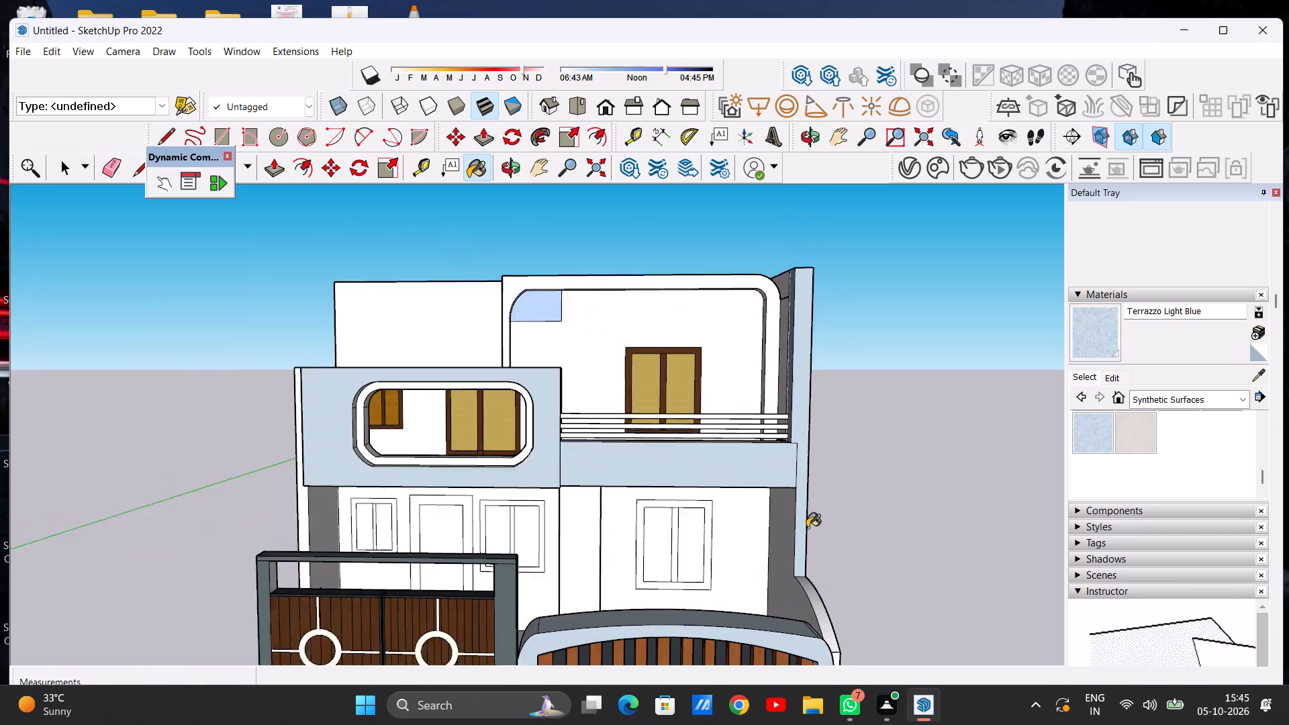
{"action": "scroll", "coordinate": [807, 528], "scroll_direction": "down", "scroll_amount": 6}
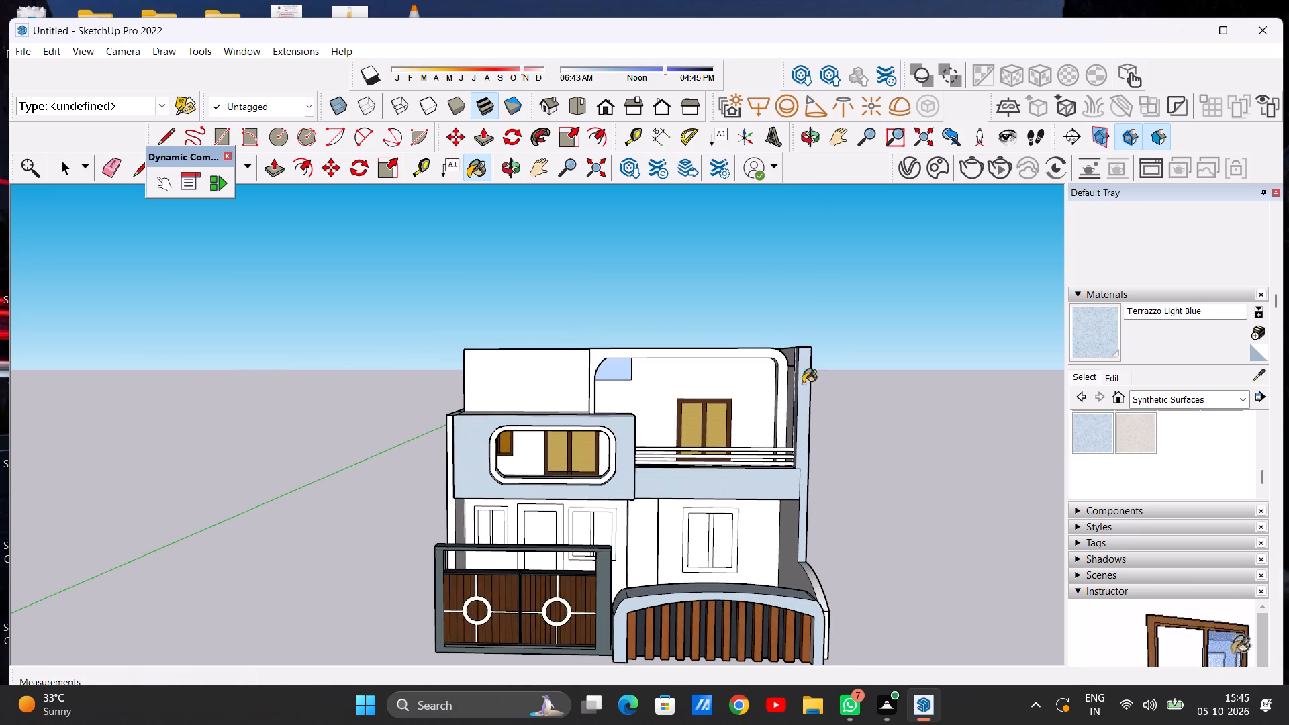
{"action": "scroll", "coordinate": [795, 370], "scroll_direction": "up", "scroll_amount": 11}
{"action": "left_click", "coordinate": [775, 357]}
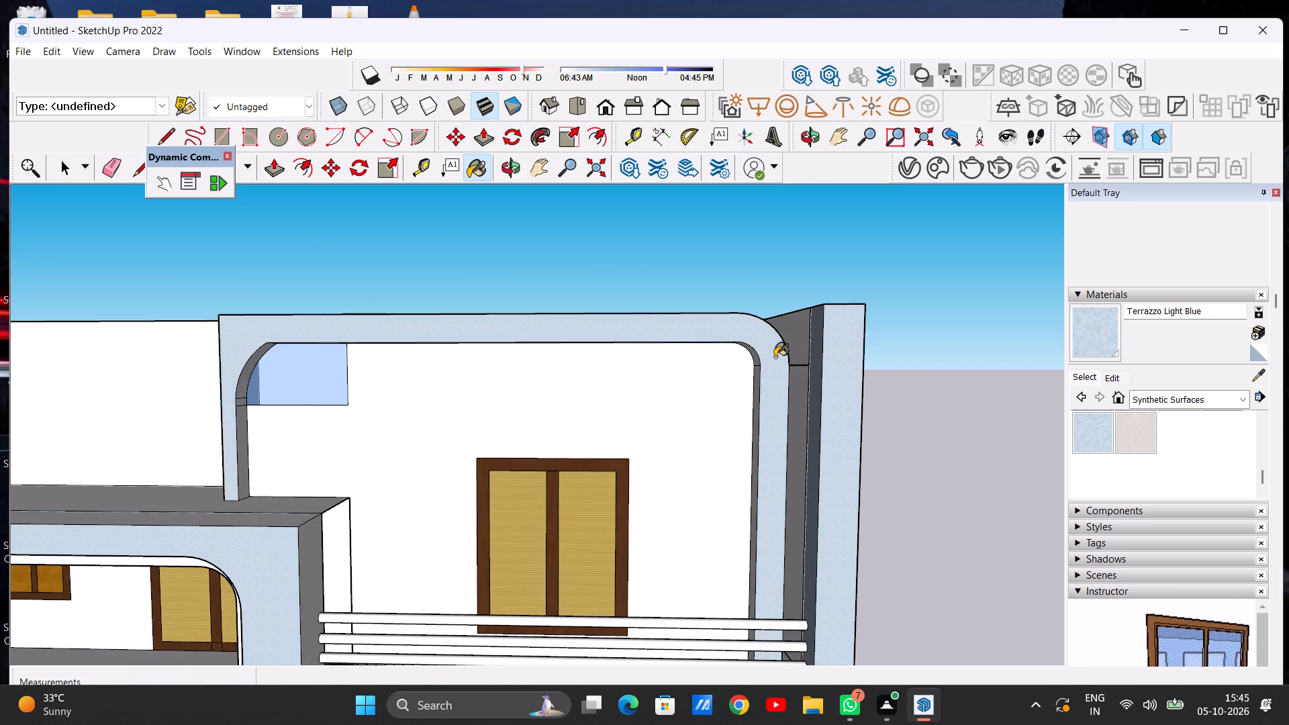
{"action": "scroll", "coordinate": [799, 332], "scroll_direction": "up", "scroll_amount": 4}
{"action": "left_click", "coordinate": [799, 332]}
Examine the rounded upper-floor frame's inner edge and the adjoining side wall faces above the balcony up close.
{"action": "scroll", "coordinate": [812, 358], "scroll_direction": "down", "scroll_amount": 5}
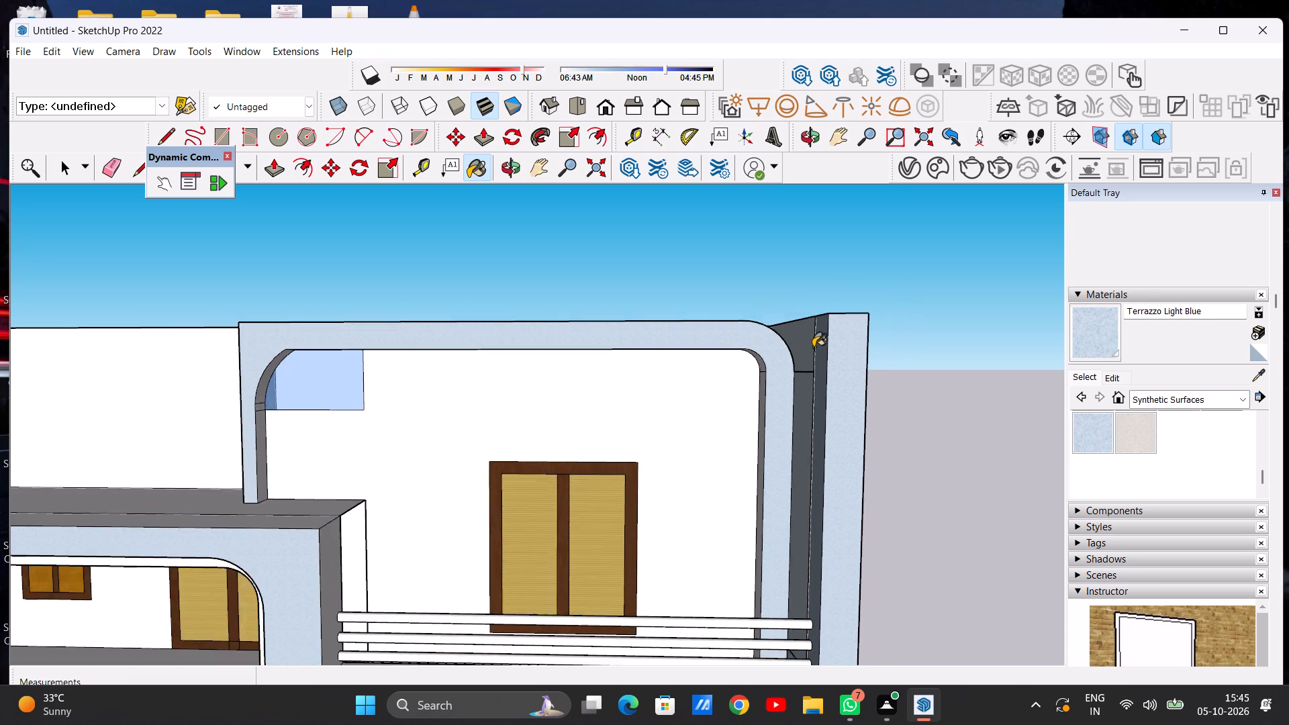
{"action": "scroll", "coordinate": [813, 347], "scroll_direction": "down", "scroll_amount": 6}
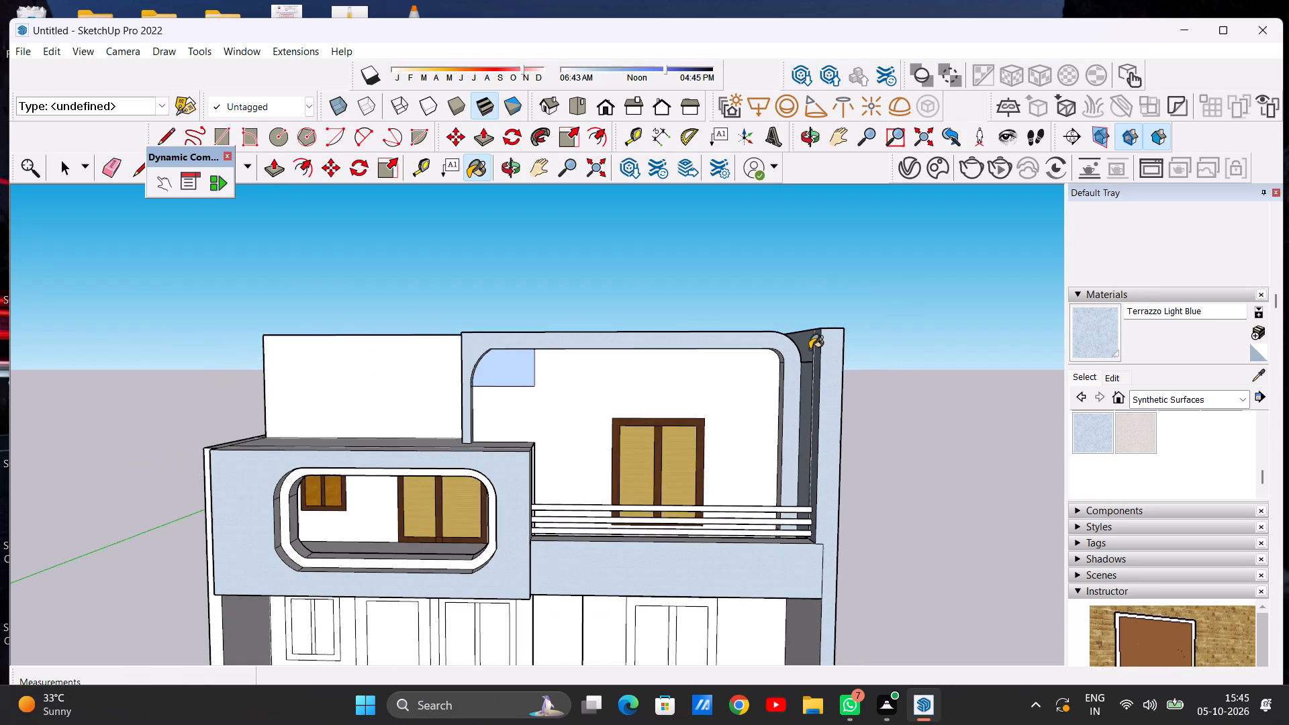
{"action": "middle_click_drag", "start_coordinate": [796, 354], "coordinate": [814, 351]}
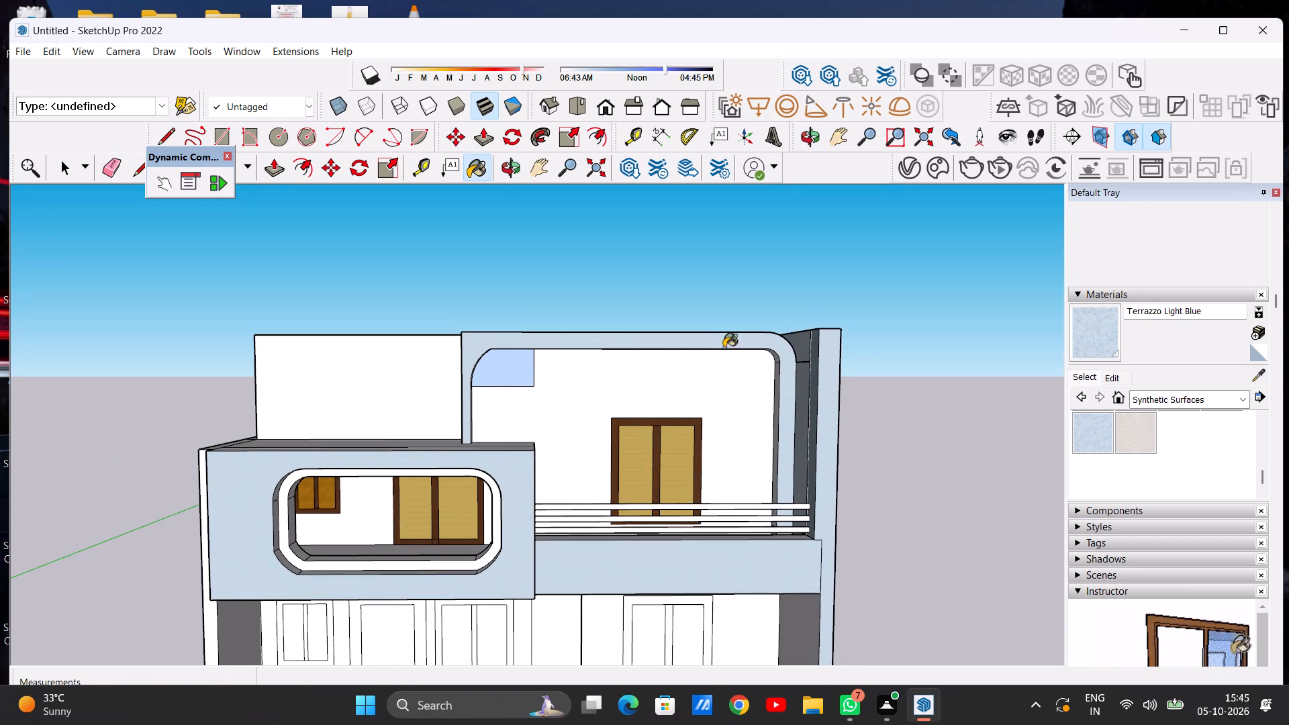
{"action": "scroll", "coordinate": [828, 350], "scroll_direction": "down", "scroll_amount": 2}
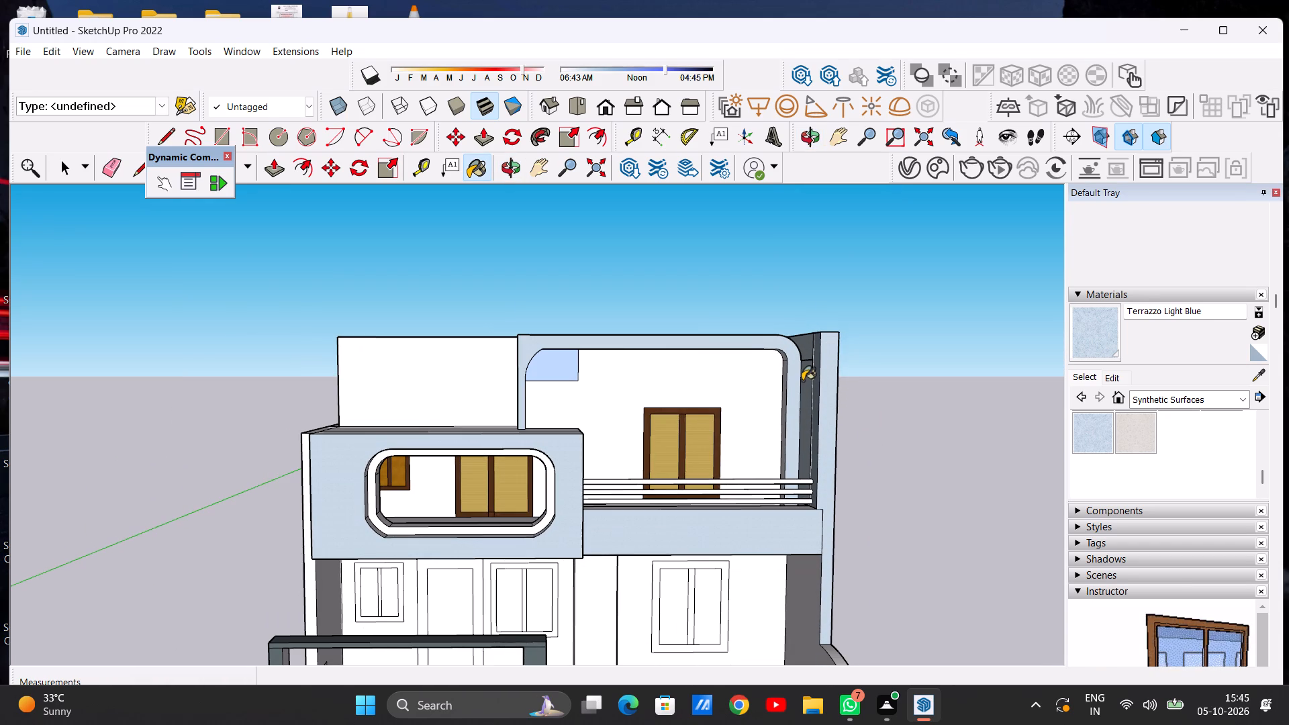
{"action": "scroll", "coordinate": [802, 383], "scroll_direction": "up", "scroll_amount": 6}
{"action": "middle_click_drag", "start_coordinate": [795, 412], "coordinate": [947, 468]}
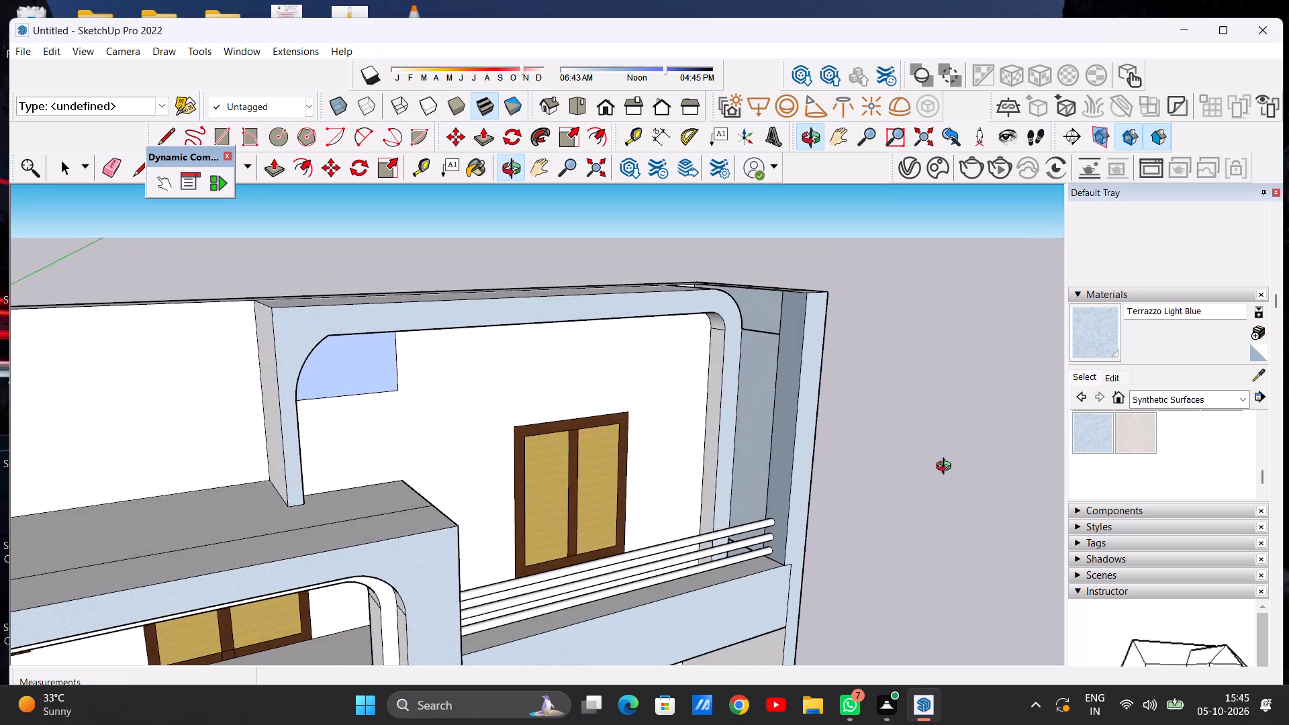
{"action": "middle_click_drag", "start_coordinate": [947, 468], "coordinate": [958, 452]}
{"action": "scroll", "coordinate": [825, 444], "scroll_direction": "up", "scroll_amount": 3}
{"action": "middle_click_drag", "start_coordinate": [780, 443], "coordinate": [812, 438]}
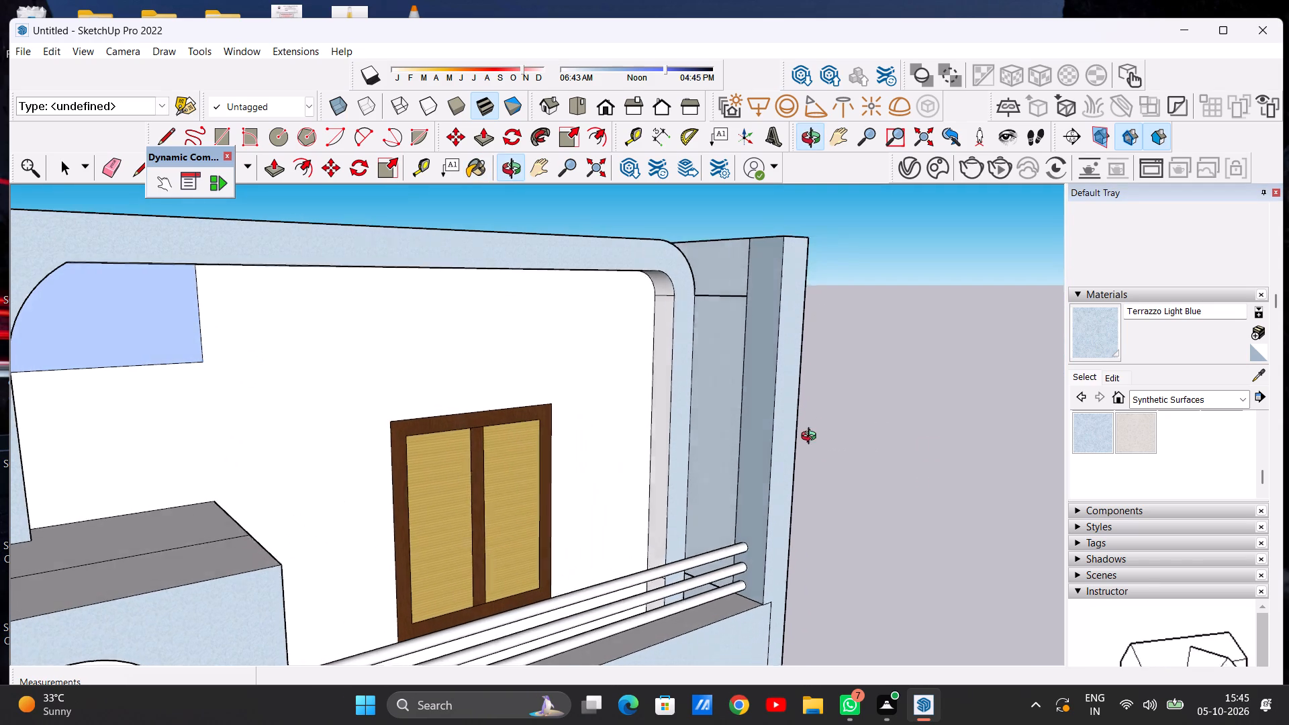
{"action": "middle_click_drag", "start_coordinate": [812, 438], "coordinate": [824, 430]}
{"action": "key", "text": "space"}
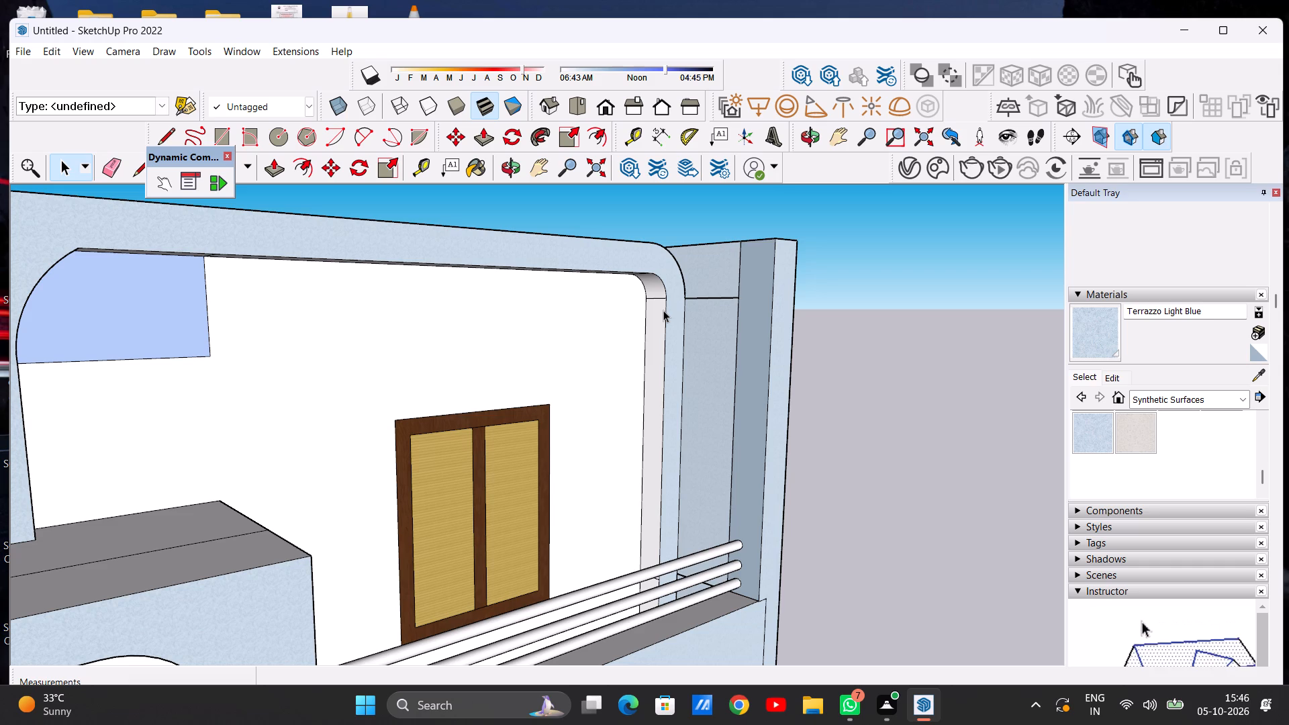
Push/Pull the rounded upper-floor frame's front face outward by 4' 7 15/16".
{"action": "key", "text": "p"}
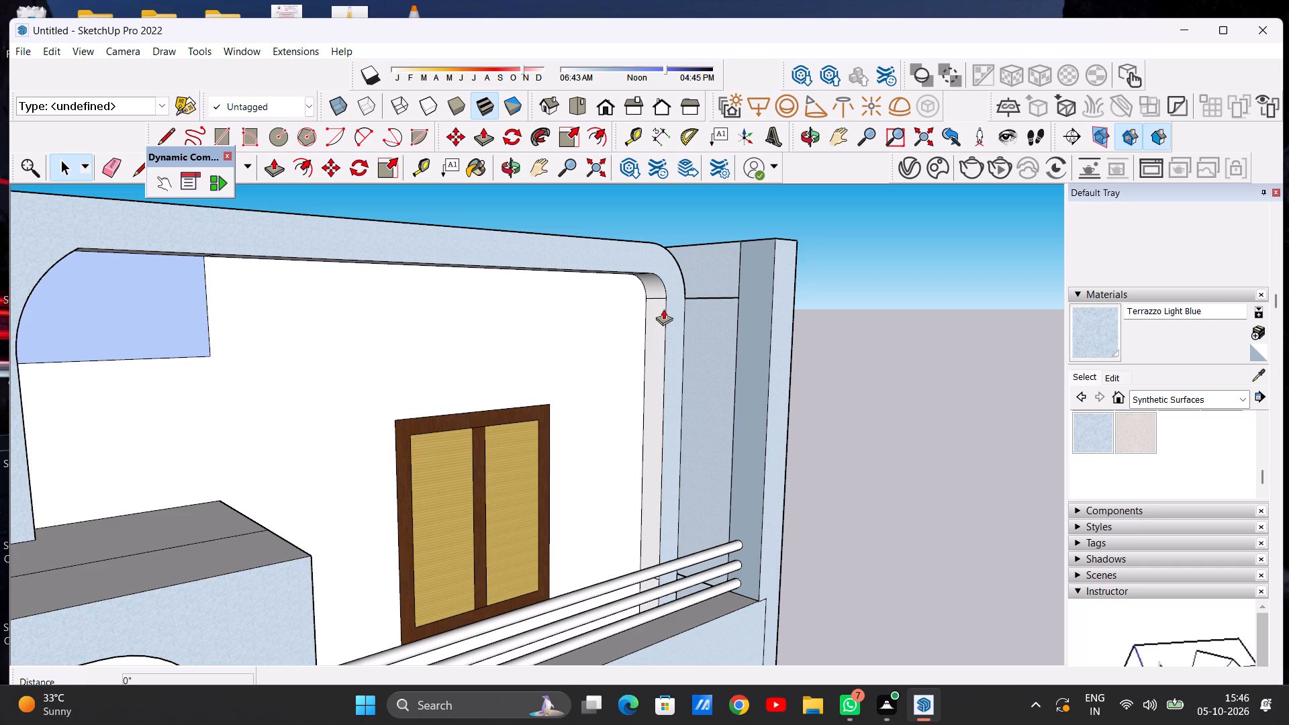
{"action": "left_click", "coordinate": [669, 331]}
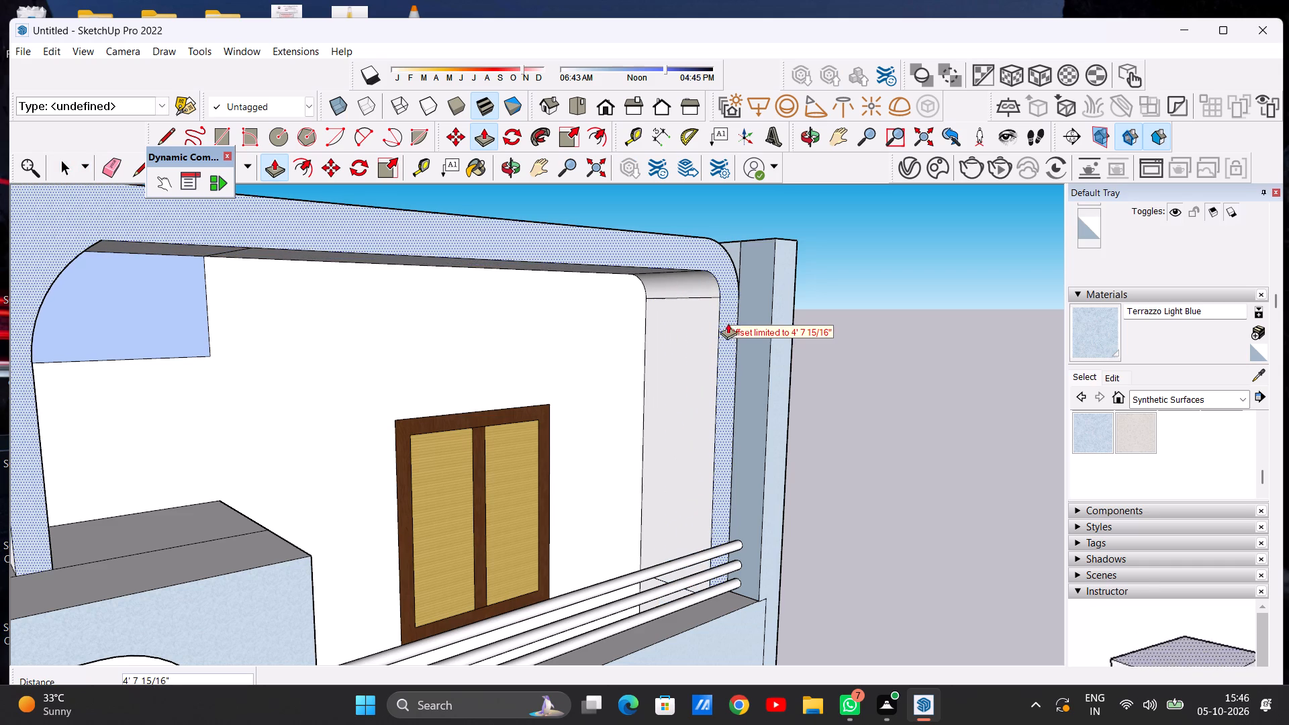
{"action": "left_click", "coordinate": [741, 283]}
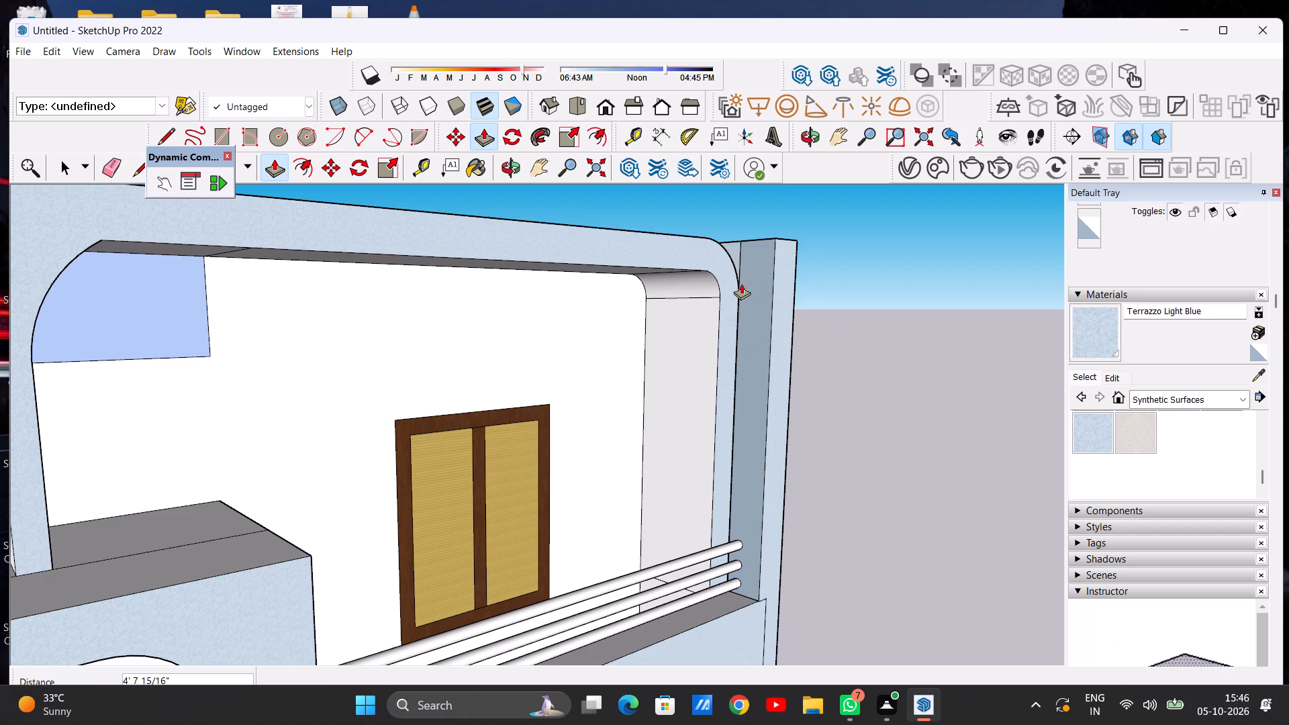
{"action": "key", "text": "space"}
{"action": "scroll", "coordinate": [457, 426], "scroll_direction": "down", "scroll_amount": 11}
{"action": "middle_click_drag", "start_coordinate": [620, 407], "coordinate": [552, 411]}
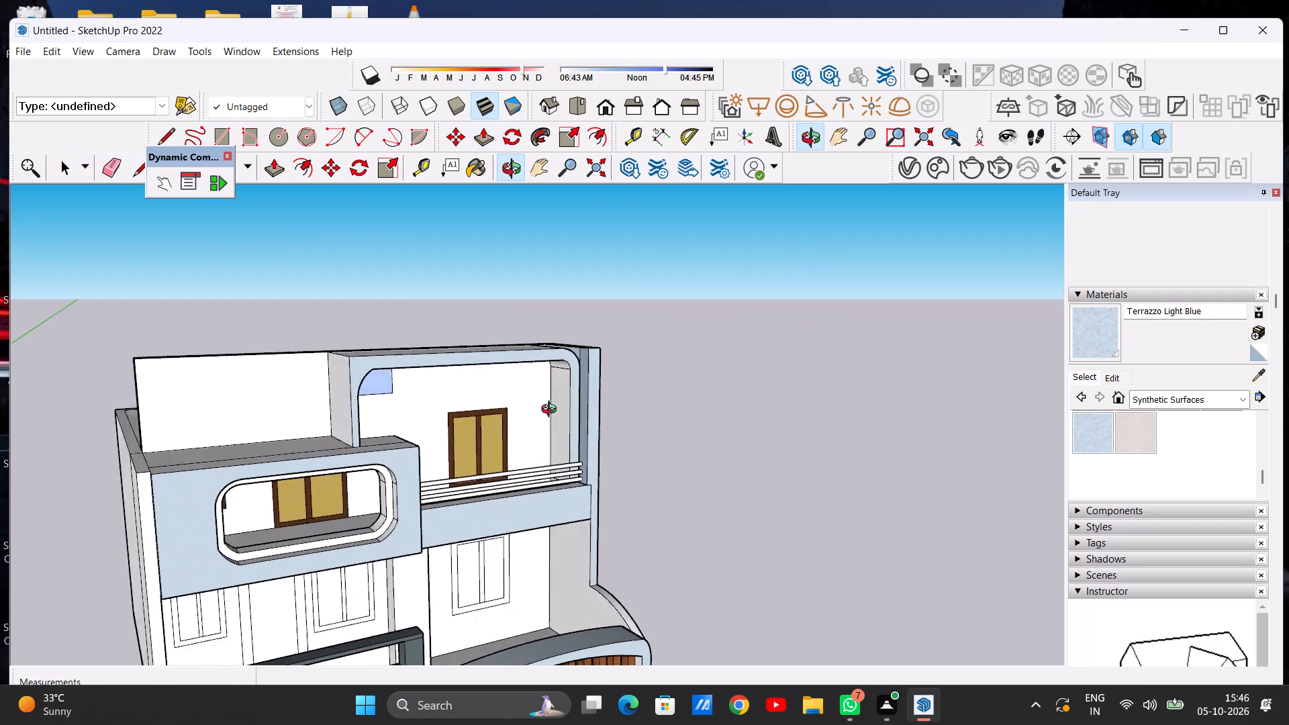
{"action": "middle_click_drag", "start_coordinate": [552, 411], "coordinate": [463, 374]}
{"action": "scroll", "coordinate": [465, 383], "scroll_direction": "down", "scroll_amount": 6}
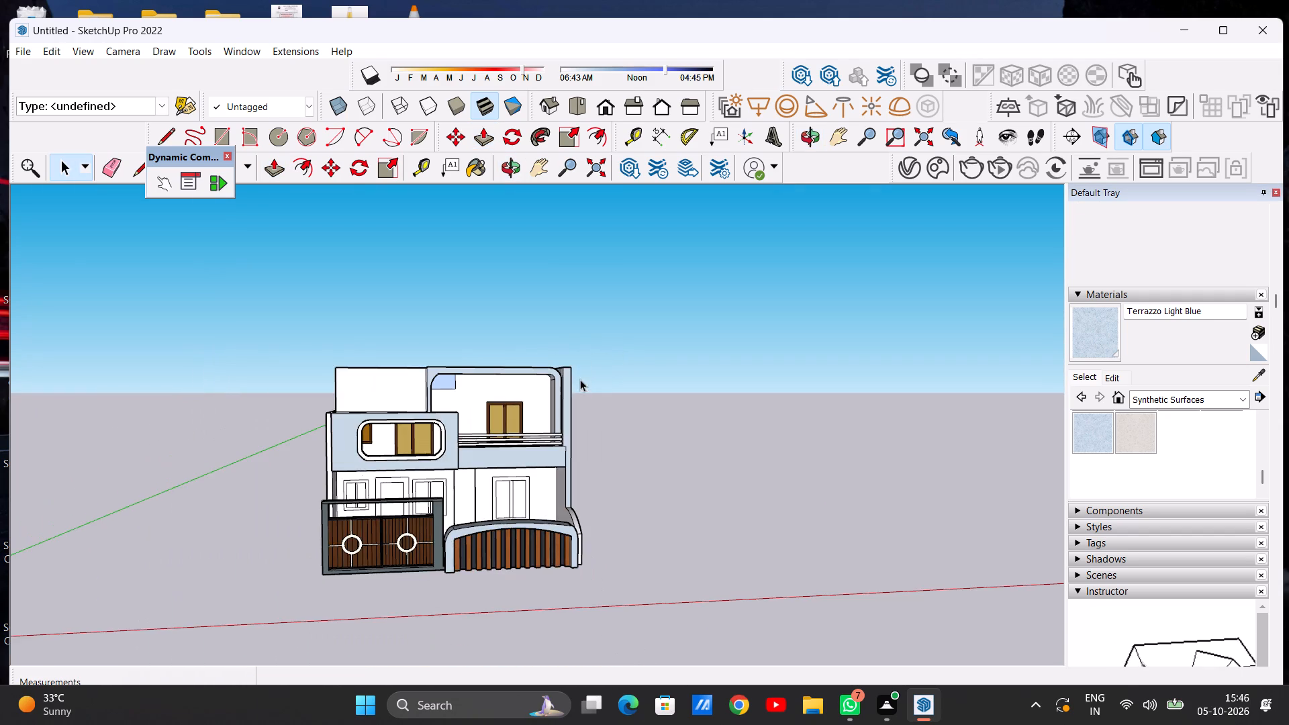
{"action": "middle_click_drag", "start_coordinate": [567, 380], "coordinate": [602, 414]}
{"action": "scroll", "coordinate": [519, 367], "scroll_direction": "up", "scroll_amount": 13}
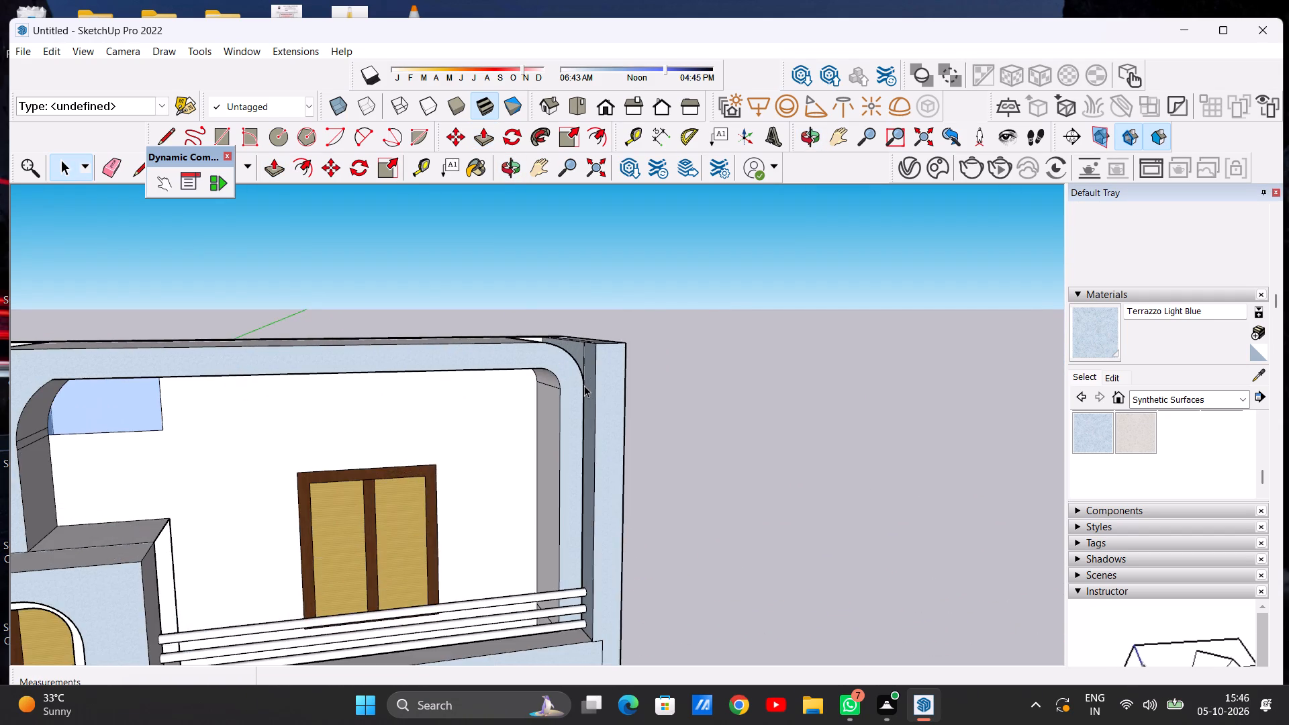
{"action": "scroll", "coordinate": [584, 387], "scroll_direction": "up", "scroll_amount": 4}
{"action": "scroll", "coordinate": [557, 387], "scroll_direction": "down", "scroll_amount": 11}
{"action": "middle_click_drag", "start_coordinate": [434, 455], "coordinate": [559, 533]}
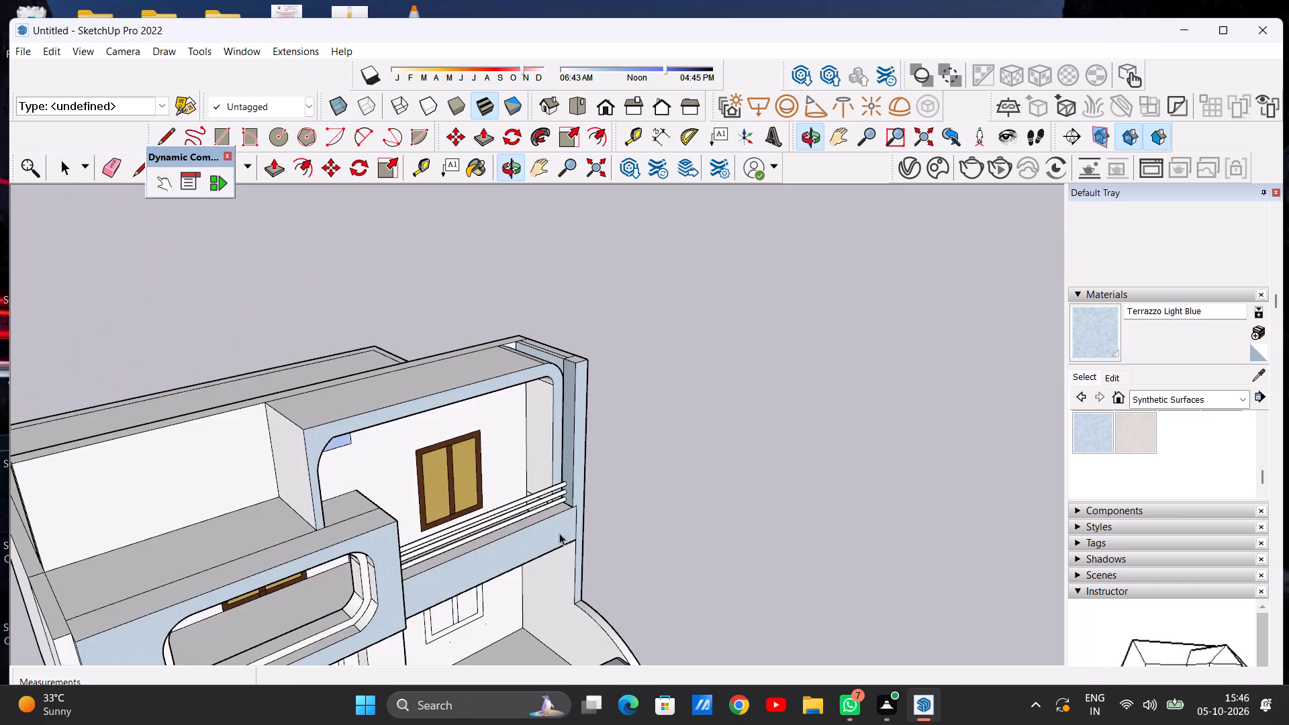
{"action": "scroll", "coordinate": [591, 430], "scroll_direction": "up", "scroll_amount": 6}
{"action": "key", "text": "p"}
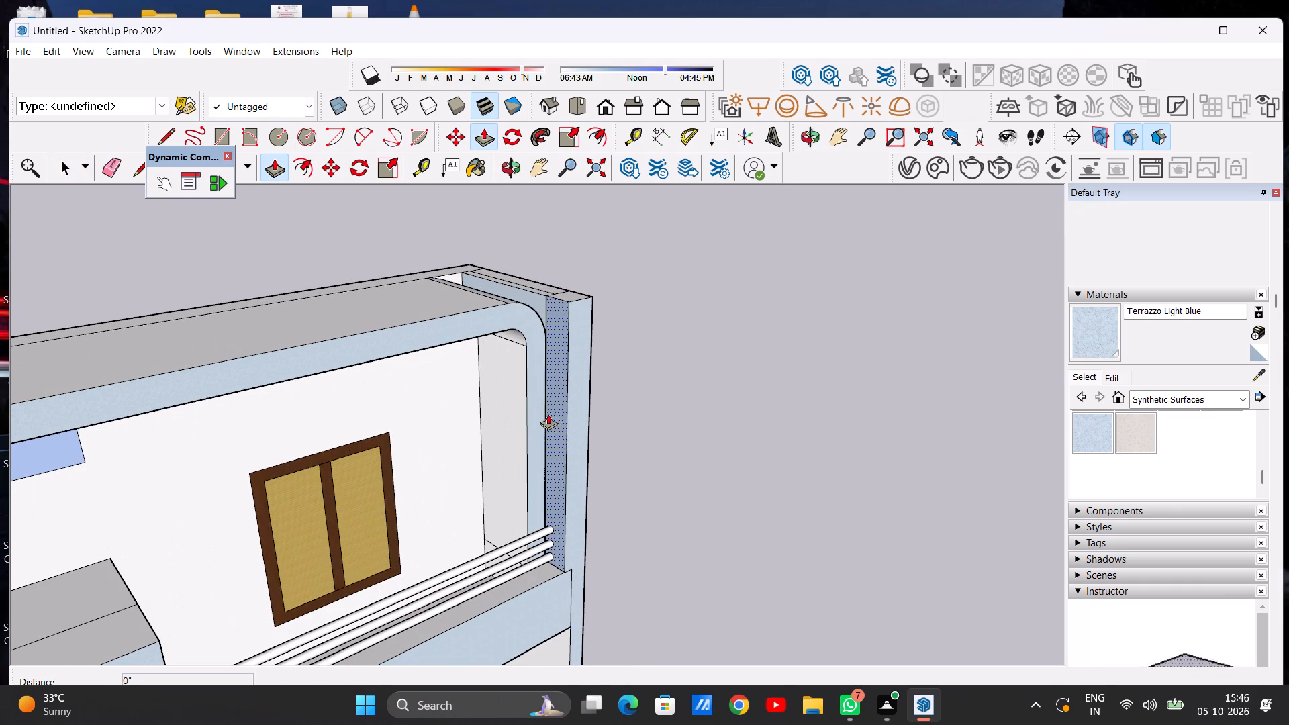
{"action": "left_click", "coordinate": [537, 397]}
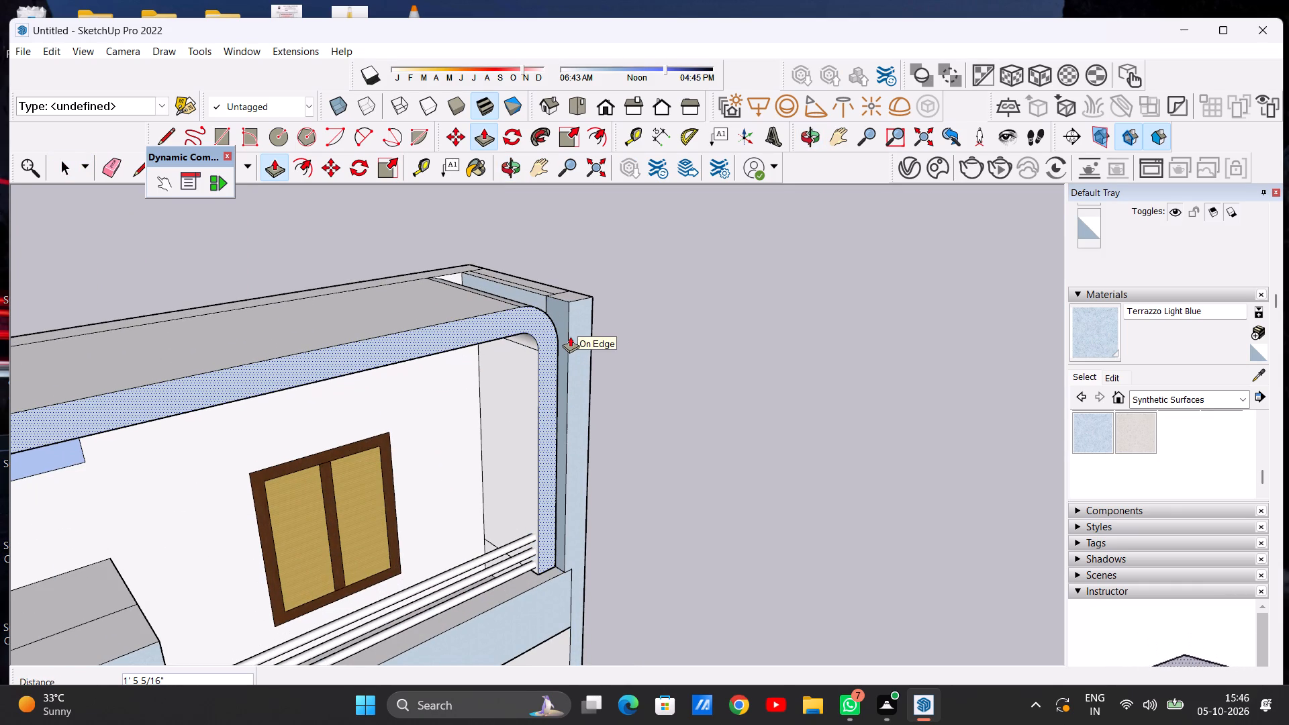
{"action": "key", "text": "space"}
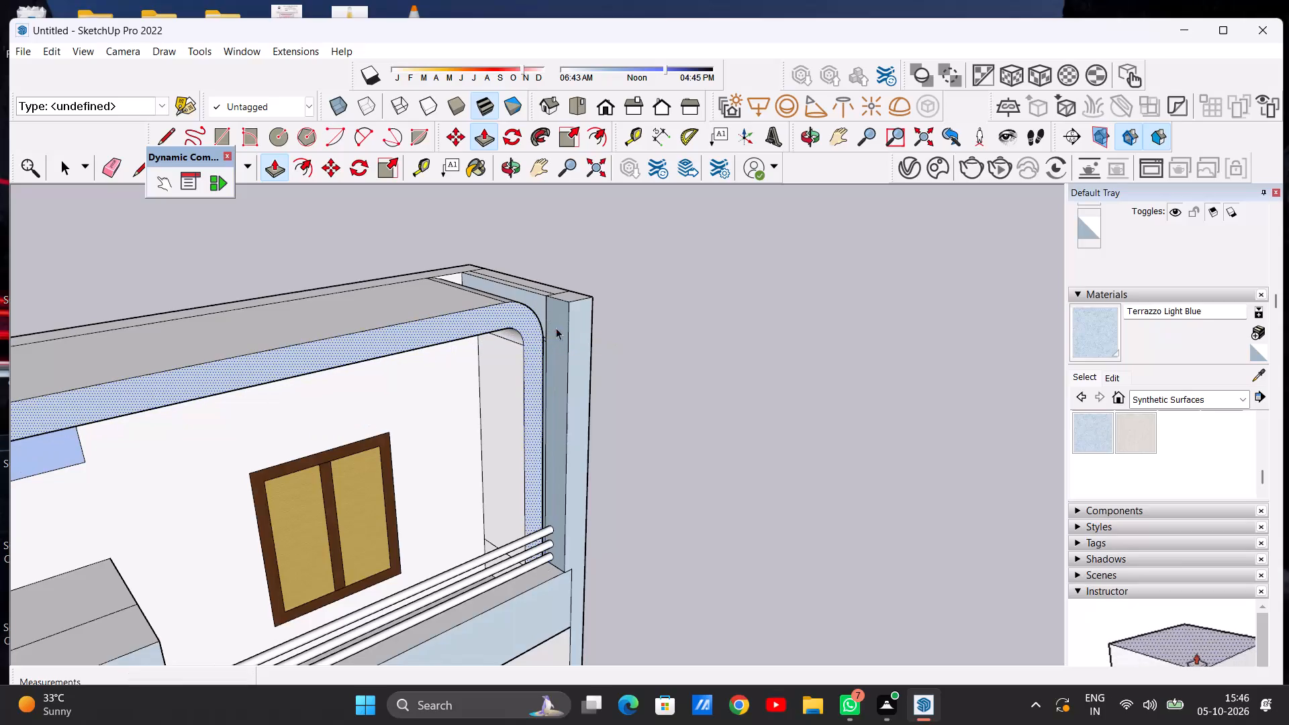
Examine the deepened upper-floor frame and the wall behind the balcony against the whole front elevation.
{"action": "scroll", "coordinate": [659, 450], "scroll_direction": "down", "scroll_amount": 9}
{"action": "middle_click_drag", "start_coordinate": [682, 454], "coordinate": [569, 427]}
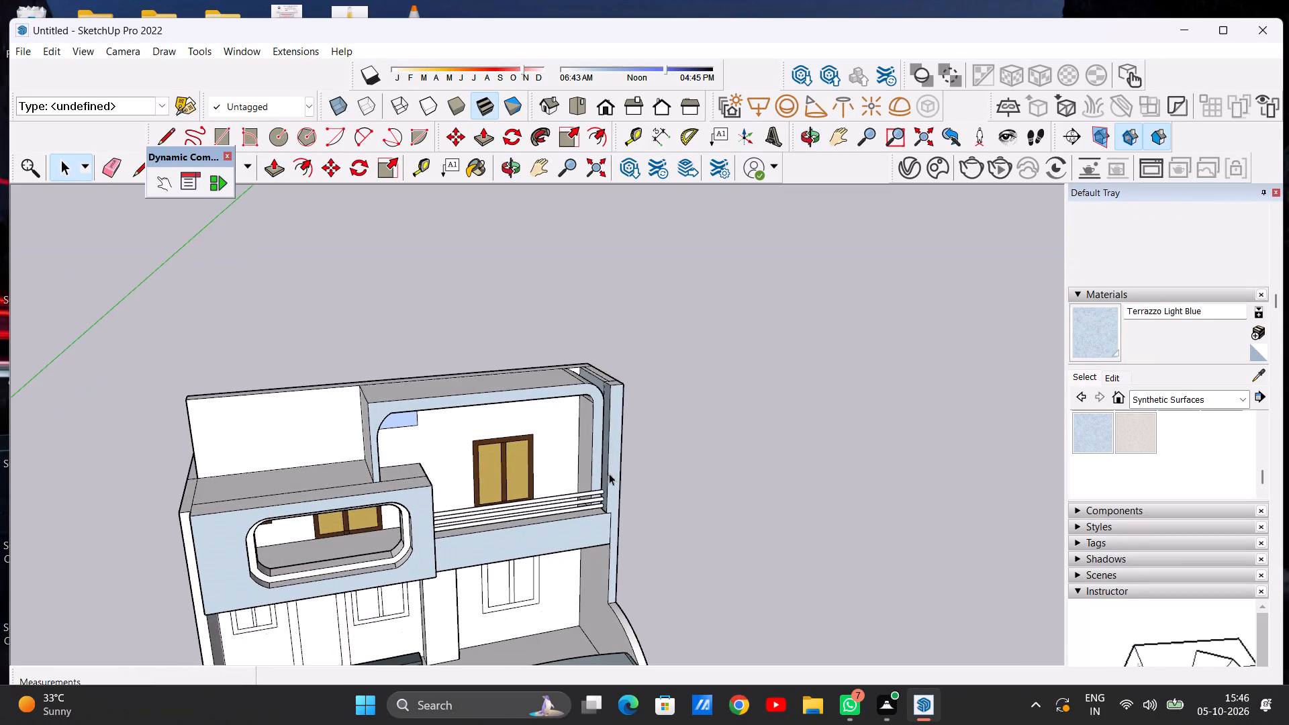
{"action": "scroll", "coordinate": [676, 473], "scroll_direction": "down", "scroll_amount": 9}
{"action": "middle_click_drag", "start_coordinate": [598, 480], "coordinate": [486, 436]}
{"action": "scroll", "coordinate": [775, 454], "scroll_direction": "down", "scroll_amount": 11}
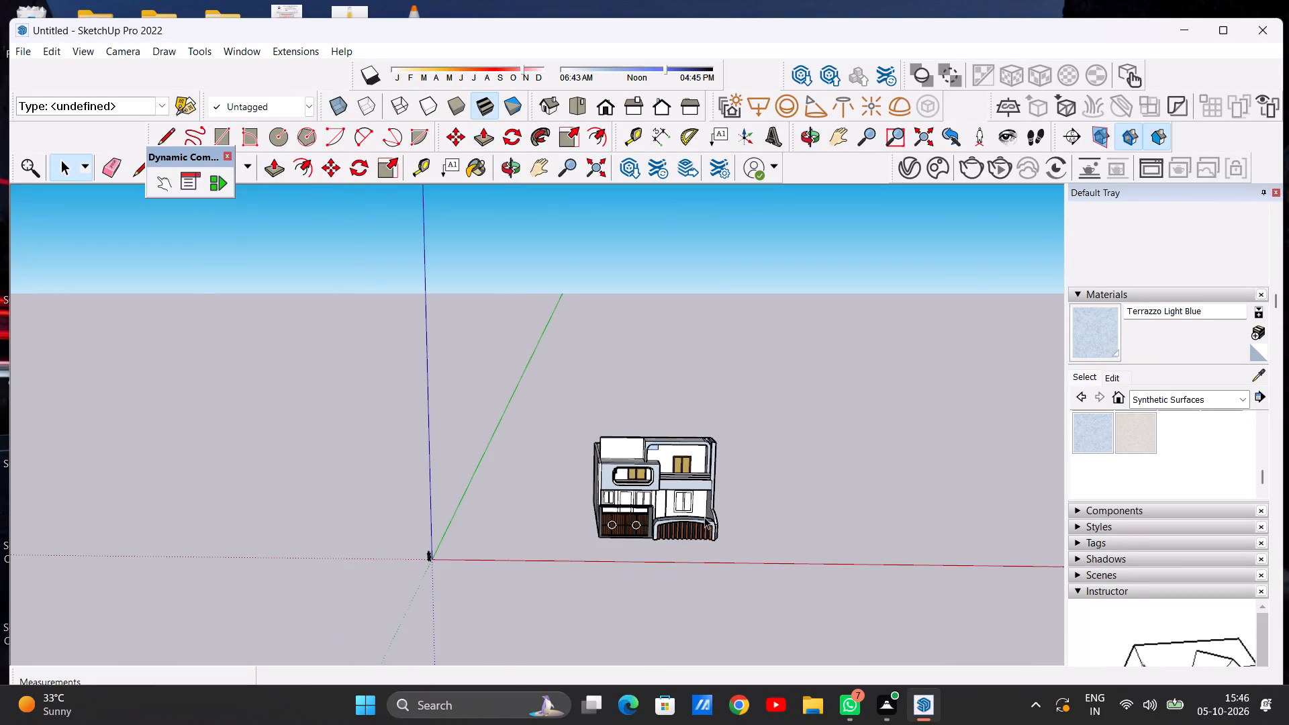
{"action": "middle_click_drag", "start_coordinate": [709, 539], "coordinate": [634, 474]}
{"action": "middle_click_drag", "start_coordinate": [635, 473], "coordinate": [702, 454]}
{"action": "scroll", "coordinate": [657, 446], "scroll_direction": "up", "scroll_amount": 8}
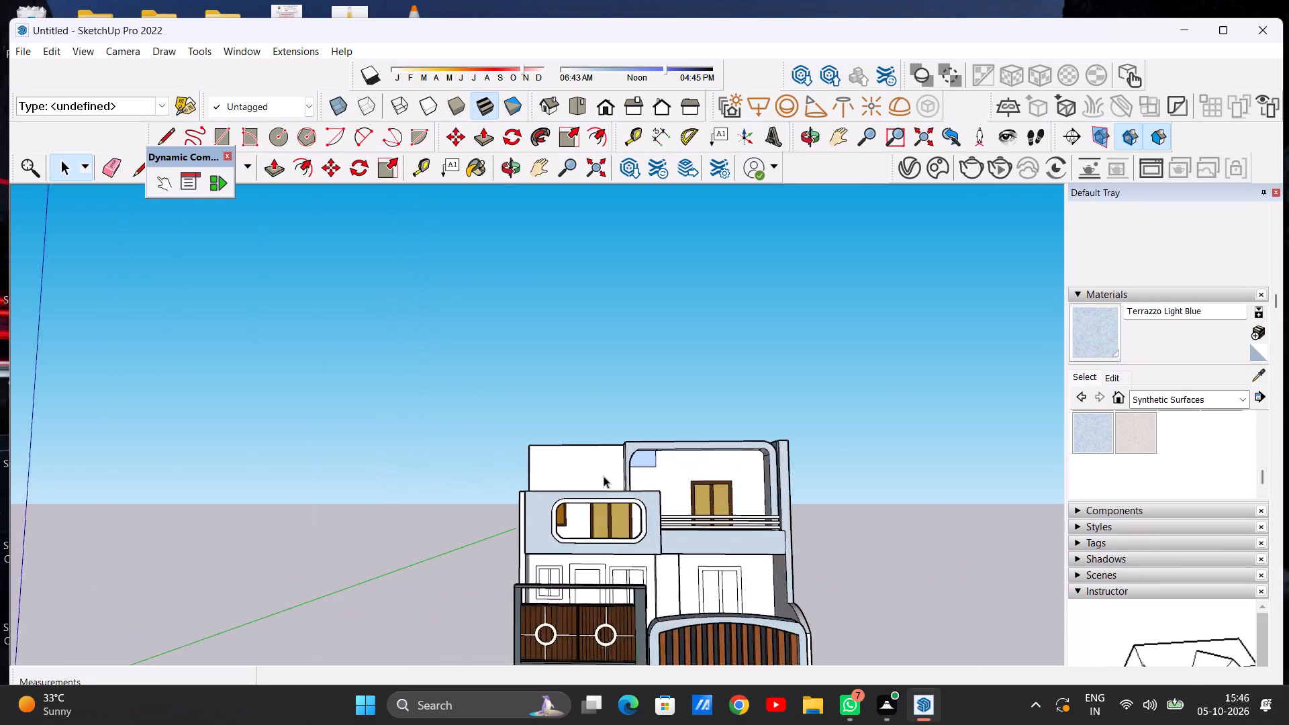
{"action": "scroll", "coordinate": [604, 476], "scroll_direction": "up", "scroll_amount": 5}
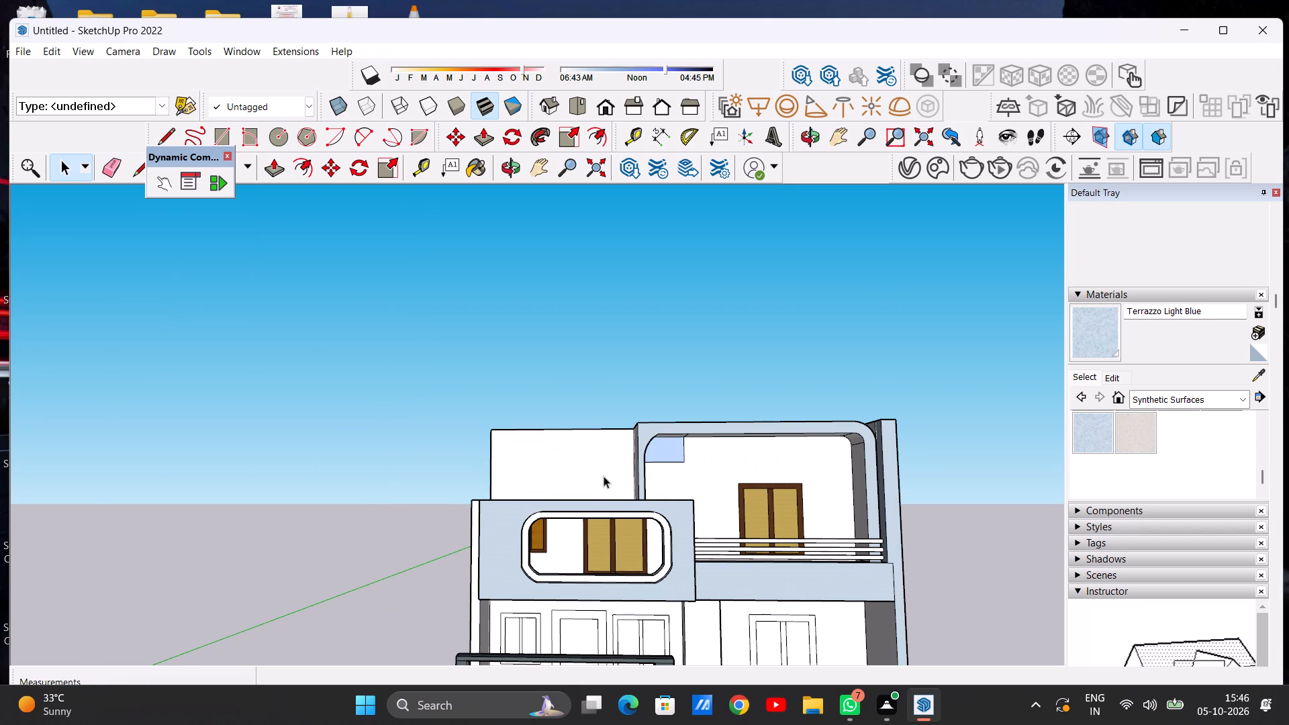
{"action": "scroll", "coordinate": [604, 476], "scroll_direction": "down", "scroll_amount": 2}
{"action": "scroll", "coordinate": [814, 465], "scroll_direction": "up", "scroll_amount": 1}
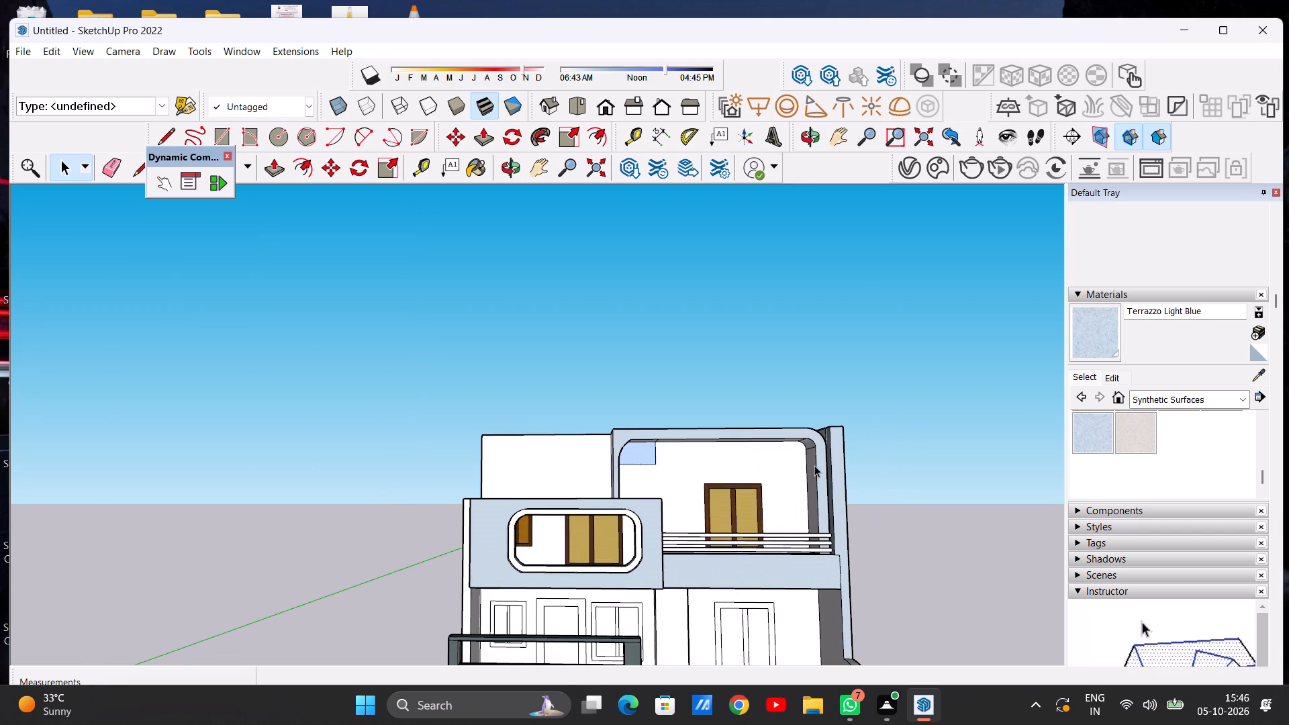
{"action": "scroll", "coordinate": [814, 465], "scroll_direction": "up", "scroll_amount": 3}
{"action": "middle_click_drag", "start_coordinate": [730, 488], "coordinate": [728, 530]}
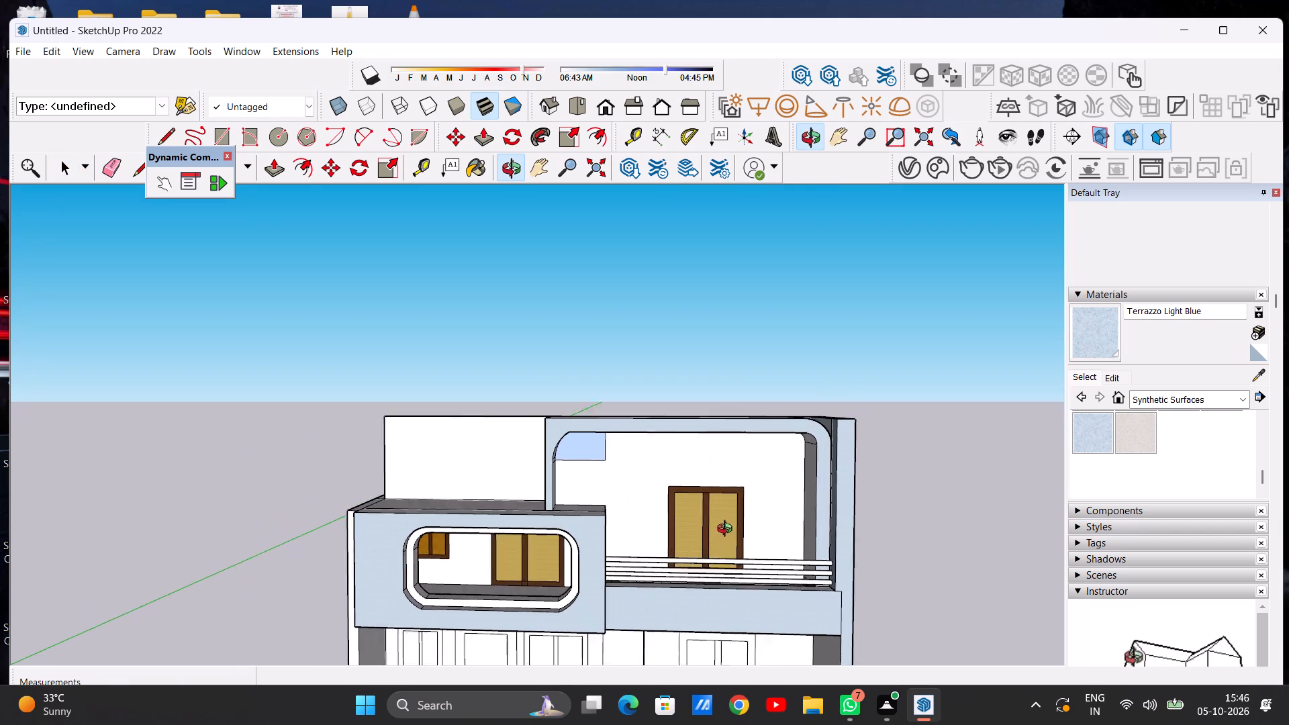
{"action": "middle_click_drag", "start_coordinate": [728, 530], "coordinate": [726, 522]}
{"action": "scroll", "coordinate": [759, 475], "scroll_direction": "up", "scroll_amount": 1}
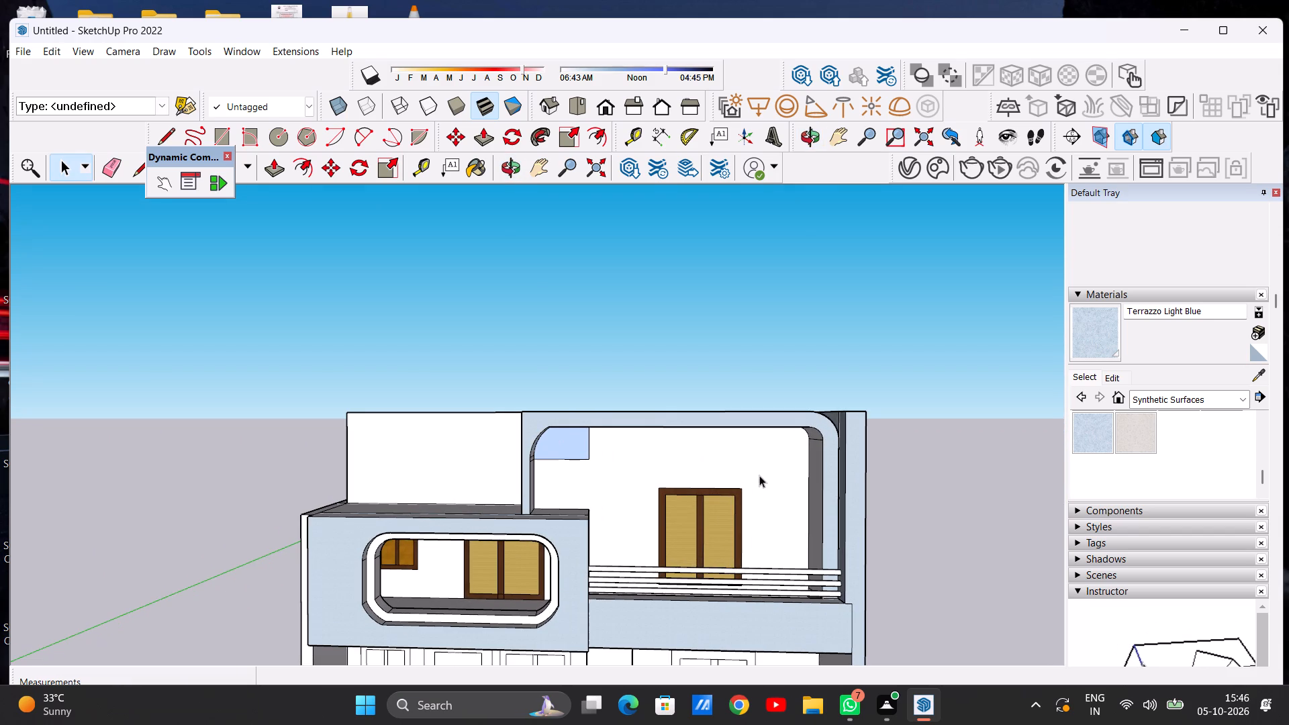
{"action": "scroll", "coordinate": [759, 475], "scroll_direction": "up", "scroll_amount": 3}
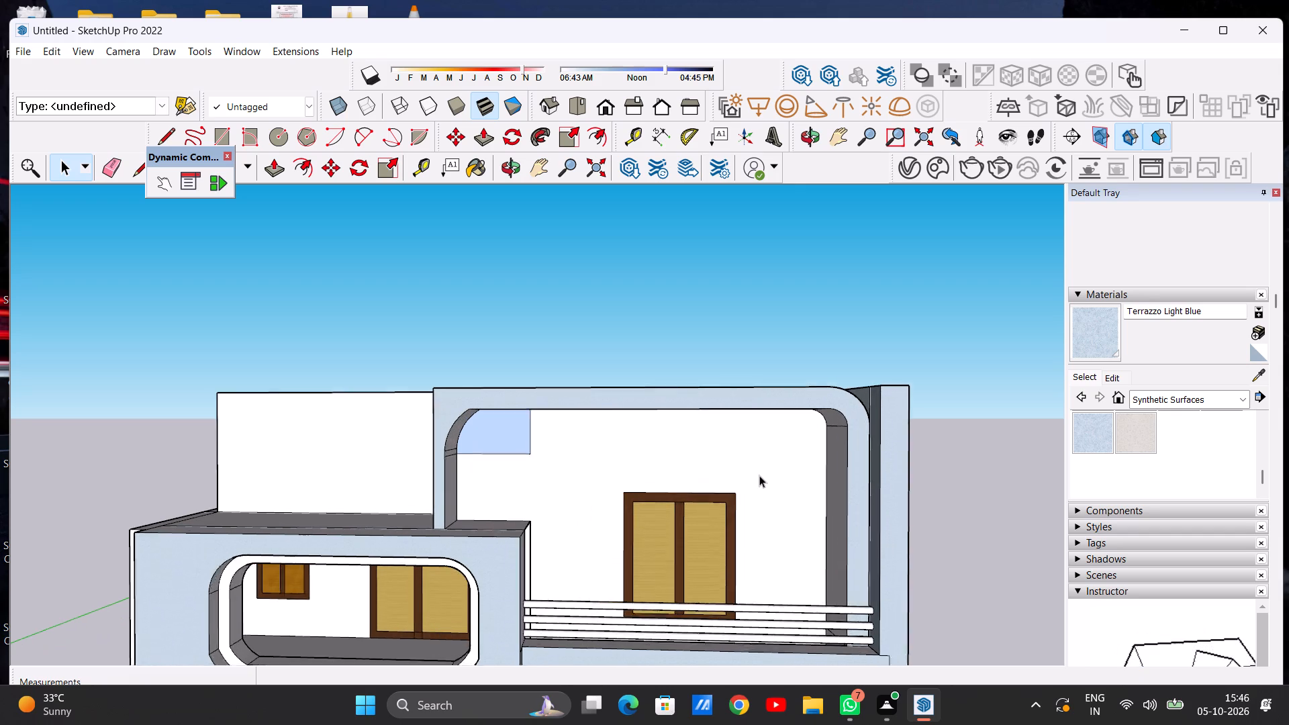
{"action": "scroll", "coordinate": [759, 475], "scroll_direction": "up", "scroll_amount": 1}
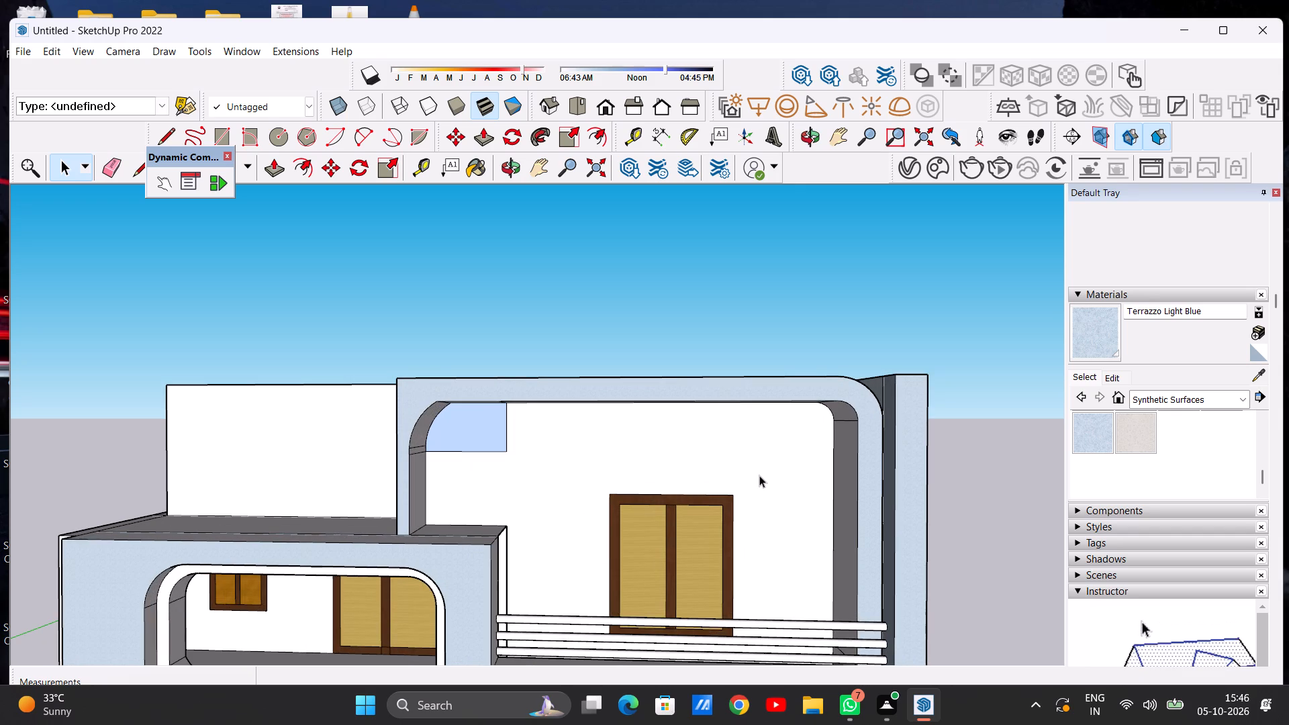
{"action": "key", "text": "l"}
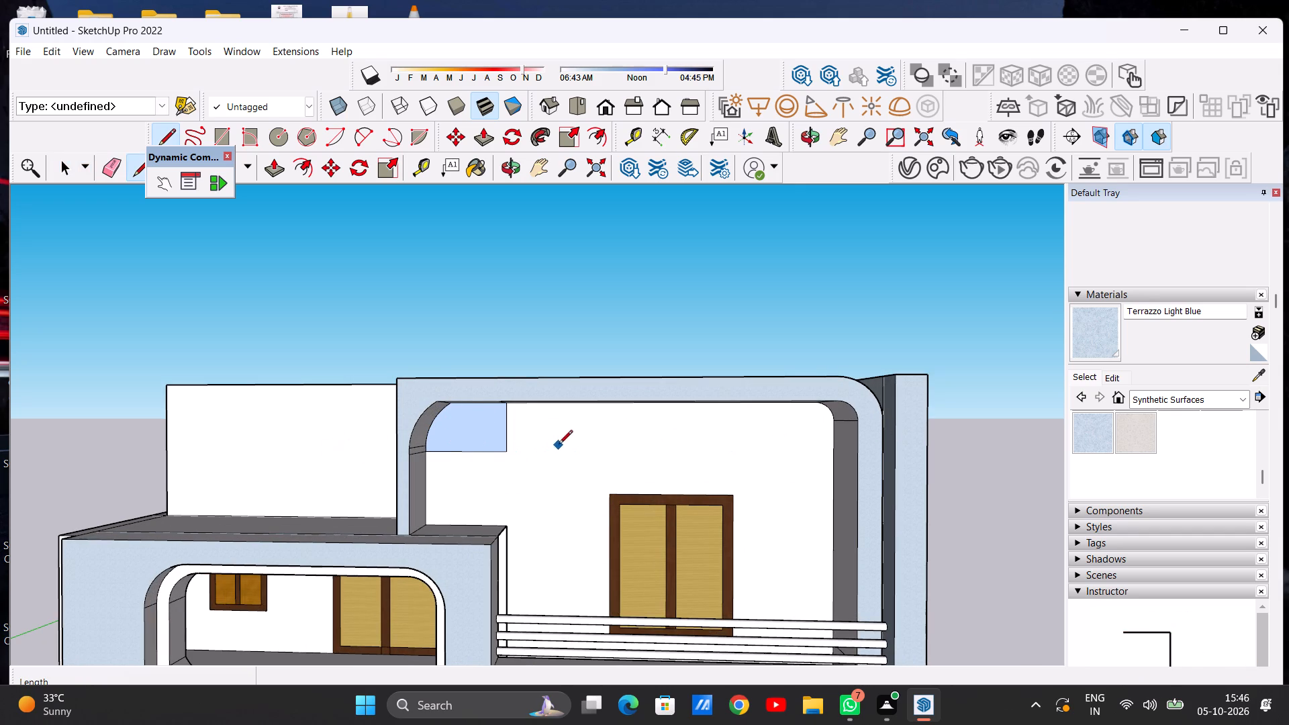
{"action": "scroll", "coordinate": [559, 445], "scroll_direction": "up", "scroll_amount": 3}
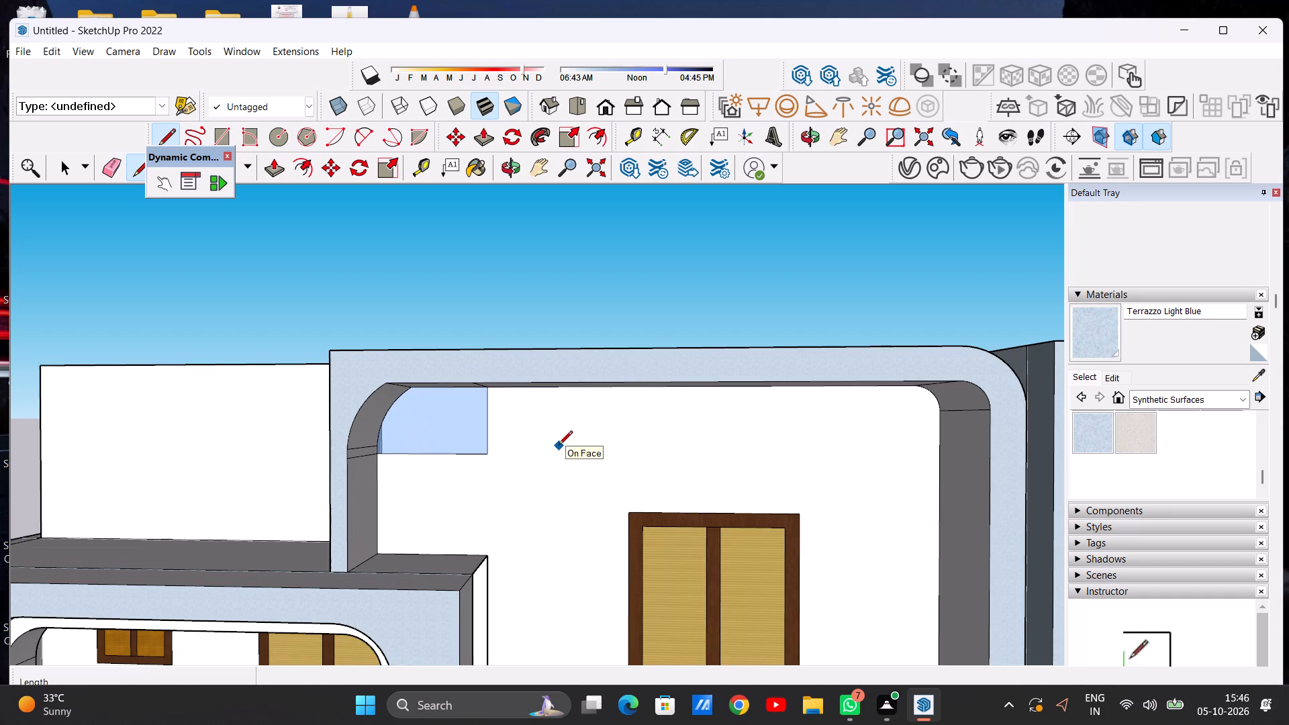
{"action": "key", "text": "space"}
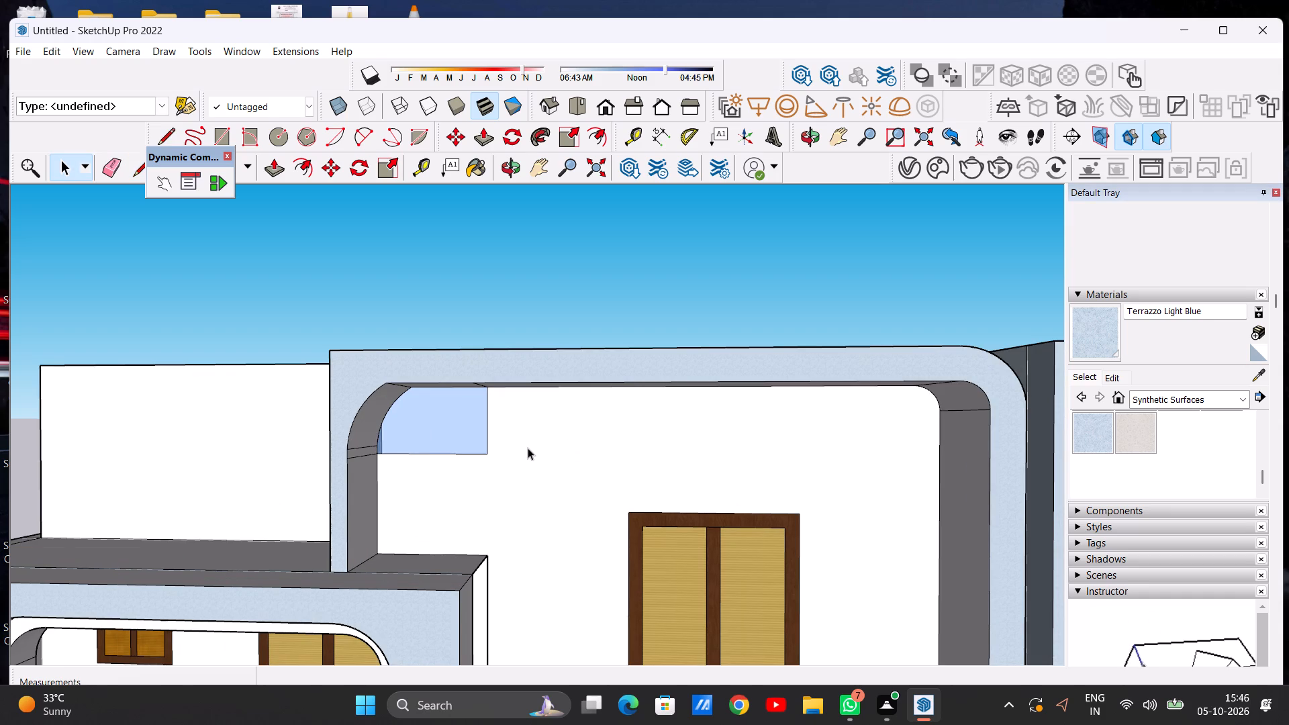
Push/Pull the translucent blue corner panel inside the rounded upper-floor frame forward by 6' 6 15/16".
{"action": "key", "text": "p"}
{"action": "left_click", "coordinate": [453, 431]}
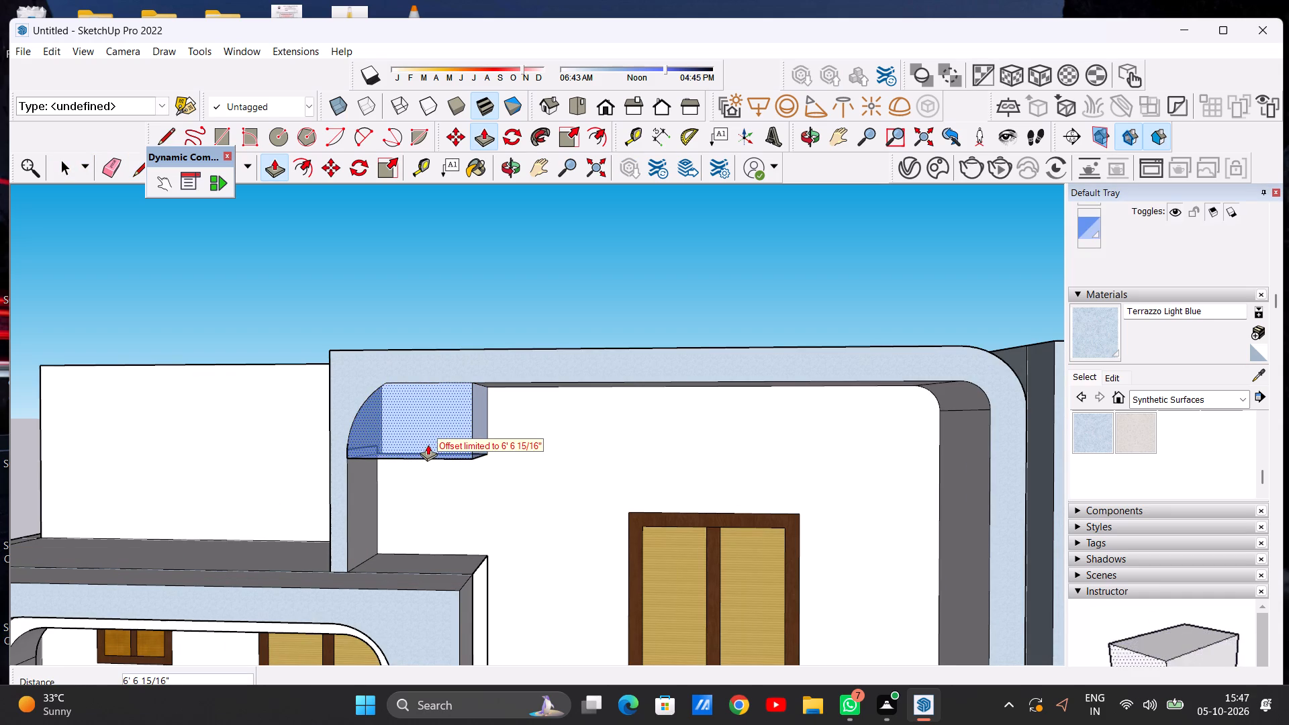
{"action": "left_click", "coordinate": [347, 450]}
{"action": "key", "text": "space"}
Draw two parallel horizontal lines, each about 30' 8 1/2" long, across the upper wall from the blue glass block to the frame's opposite side.
{"action": "scroll", "coordinate": [495, 465], "scroll_direction": "down", "scroll_amount": 4}
{"action": "middle_click_drag", "start_coordinate": [452, 460], "coordinate": [401, 463]}
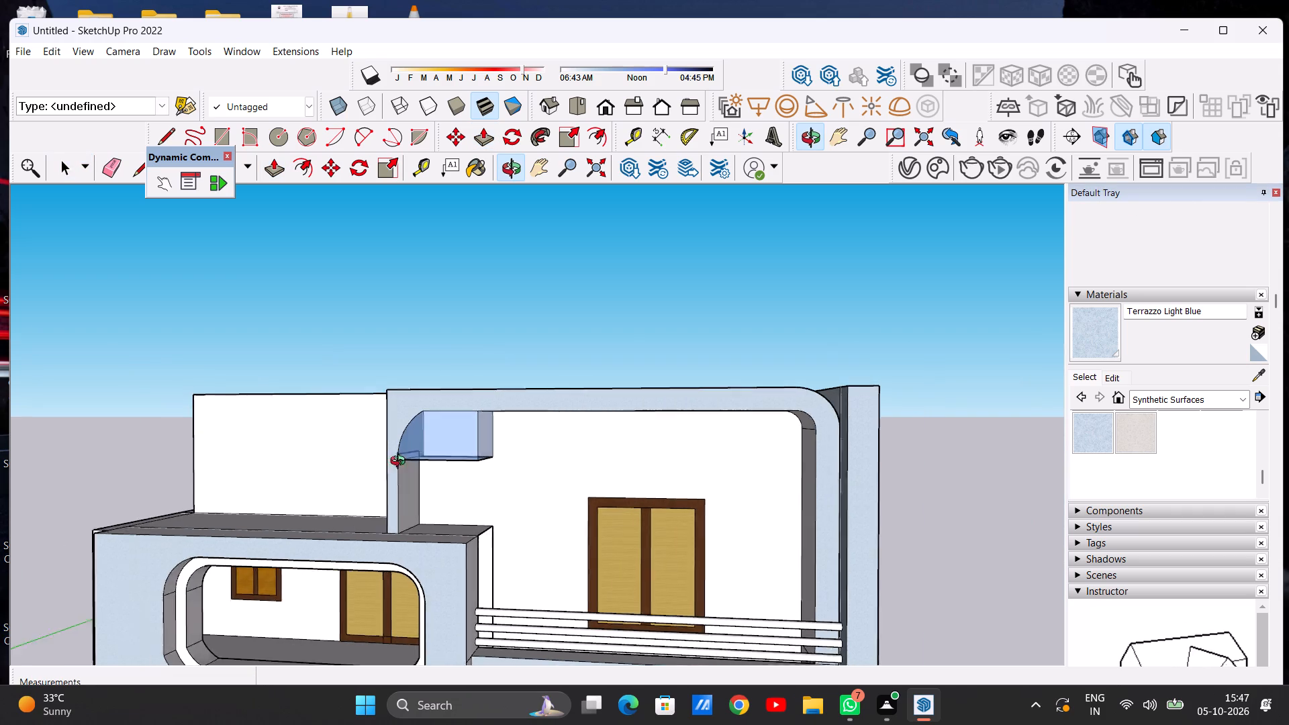
{"action": "middle_click_drag", "start_coordinate": [401, 463], "coordinate": [475, 468]}
{"action": "middle_click", "coordinate": [474, 469]}
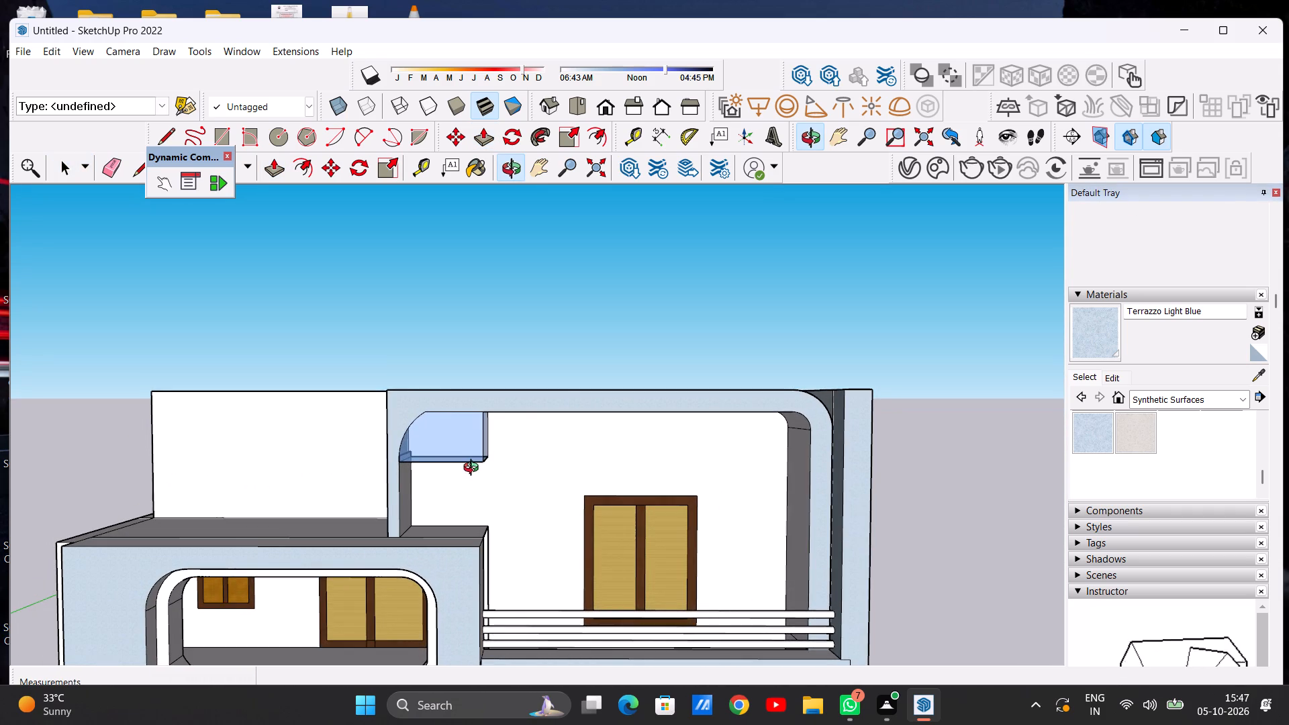
{"action": "scroll", "coordinate": [480, 462], "scroll_direction": "down", "scroll_amount": 1}
{"action": "scroll", "coordinate": [549, 436], "scroll_direction": "up", "scroll_amount": 7}
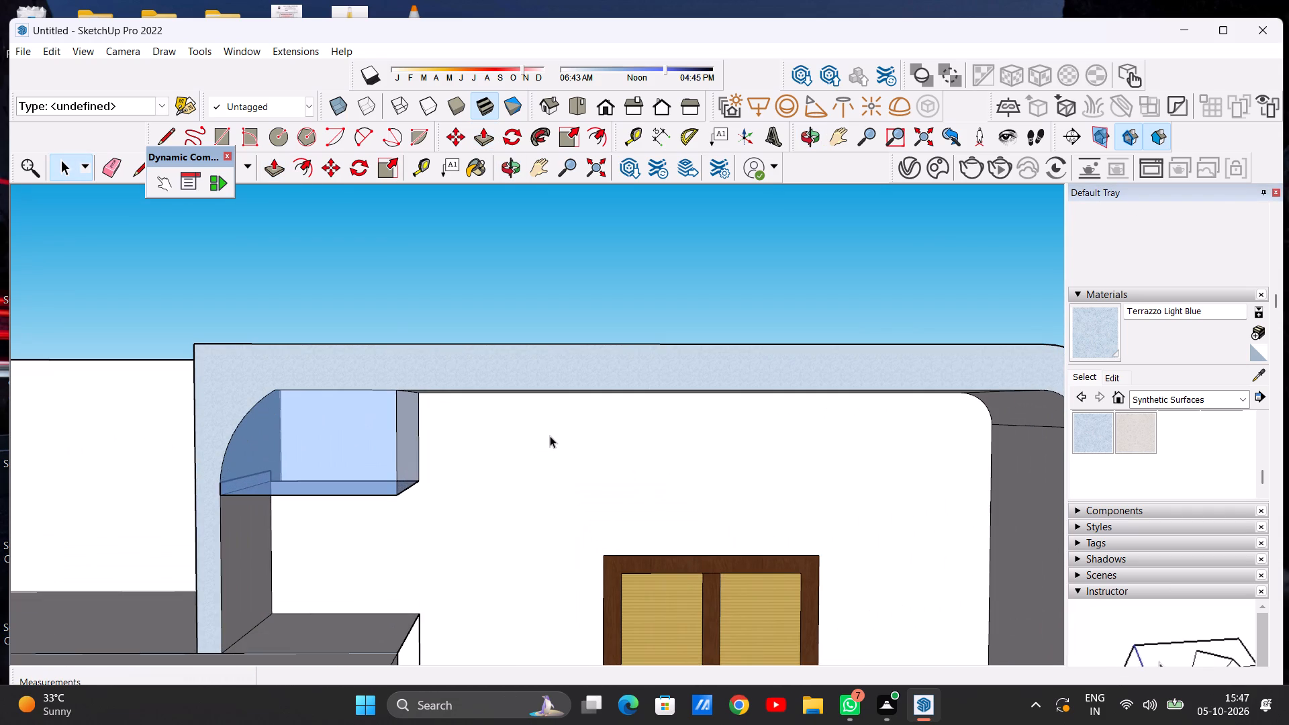
{"action": "key", "text": "l"}
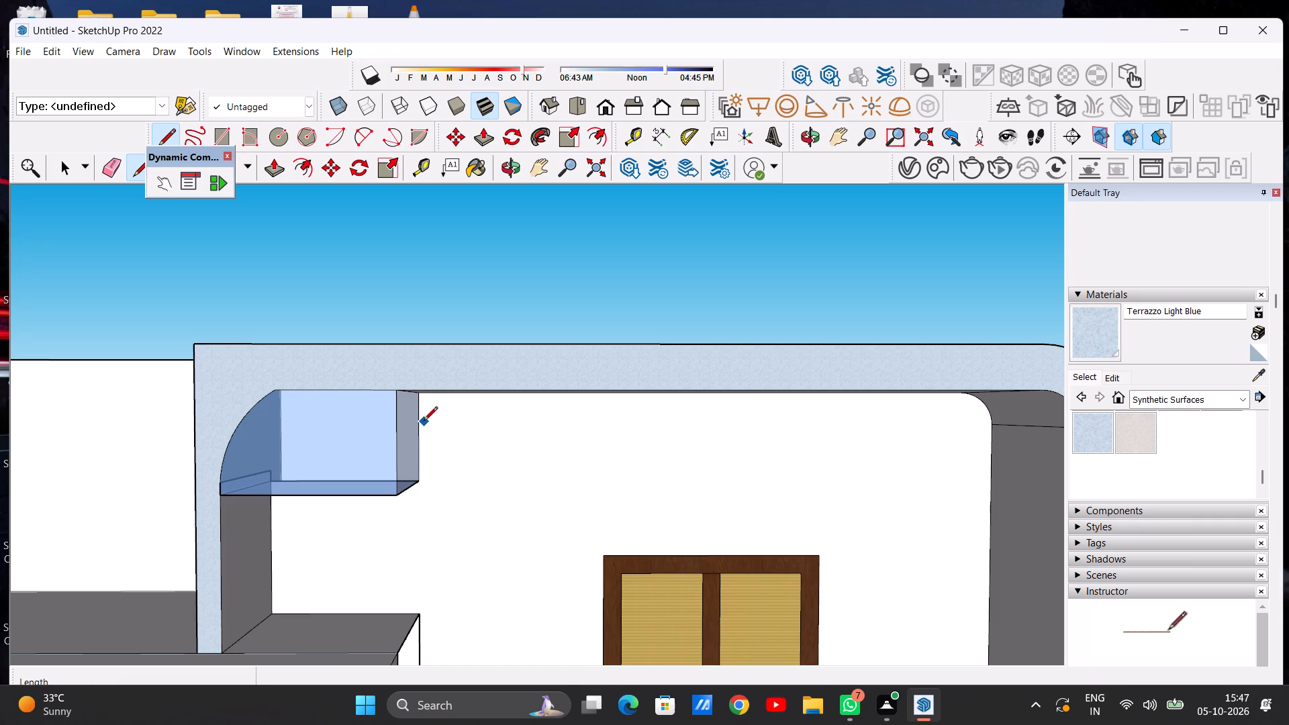
{"action": "left_click", "coordinate": [418, 426]}
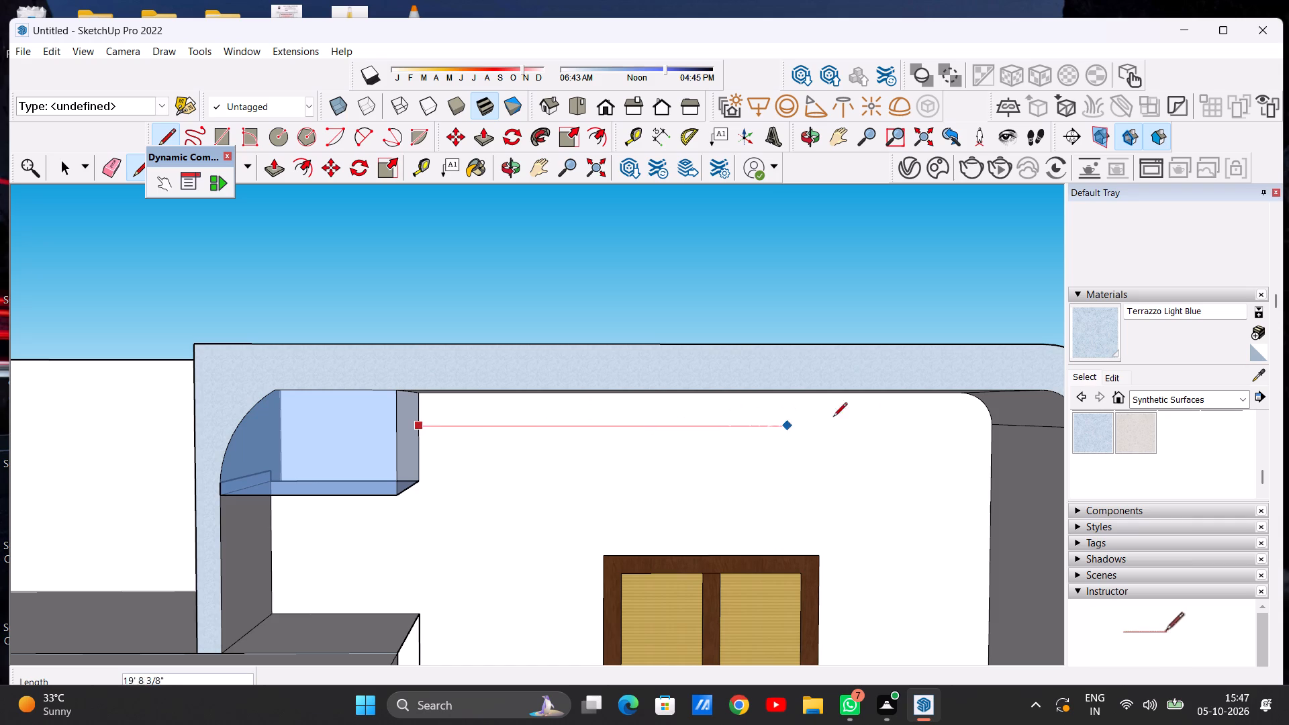
{"action": "left_click", "coordinate": [994, 424]}
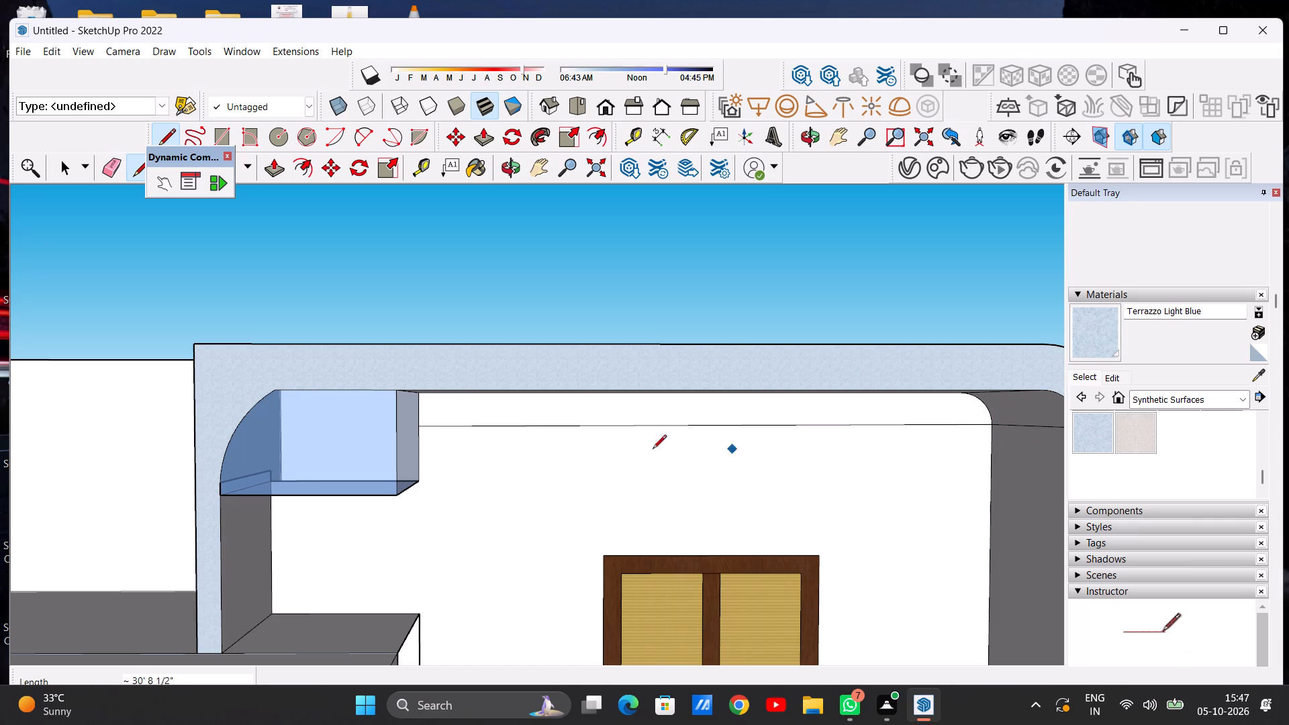
{"action": "left_click", "coordinate": [422, 465]}
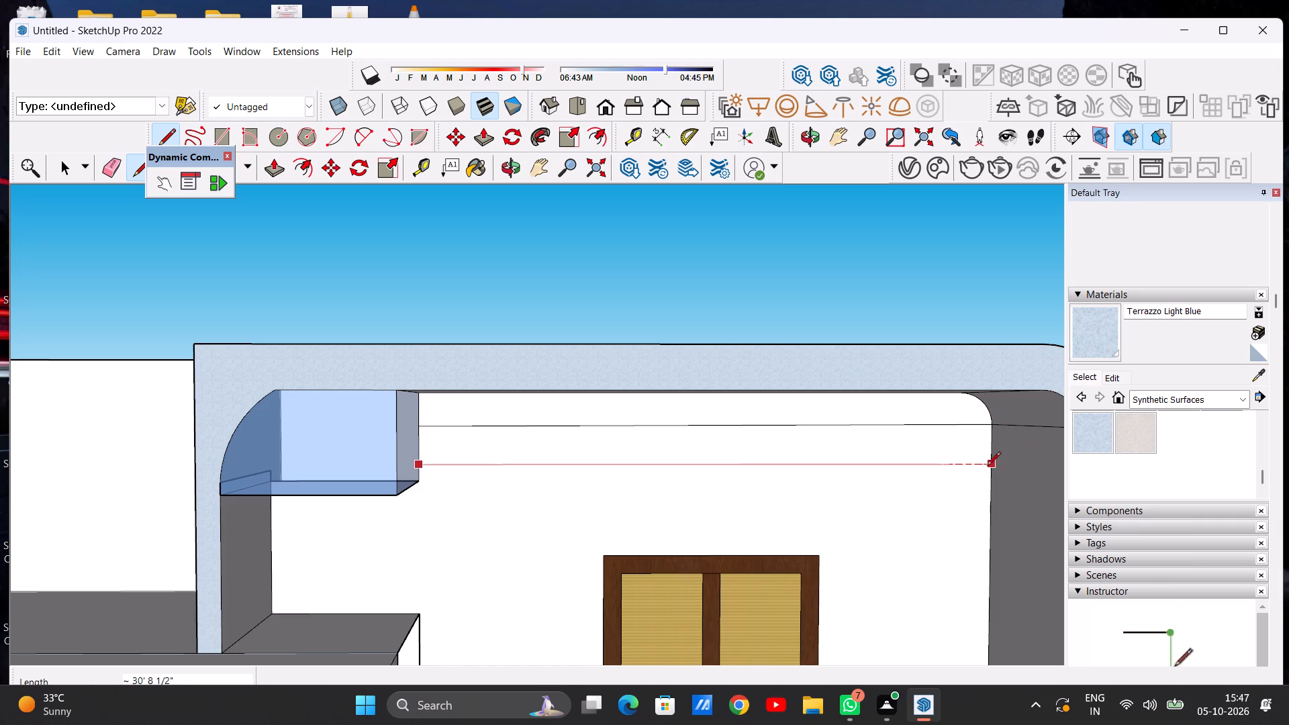
{"action": "left_click", "coordinate": [987, 467]}
Draw a third horizontal line, about 38' 7 7/16" long, across the upper wall just below the blue glass block, between the frame's inner sides.
{"action": "scroll", "coordinate": [687, 472], "scroll_direction": "down", "scroll_amount": 3}
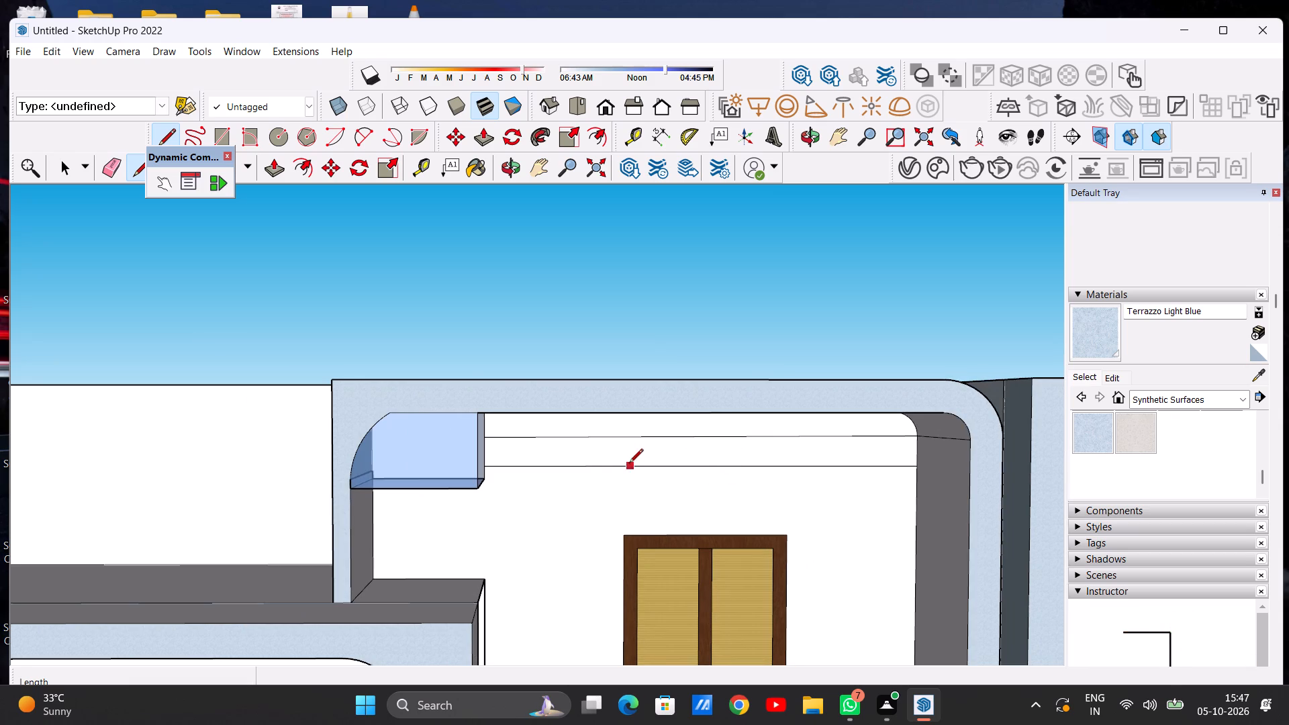
{"action": "scroll", "coordinate": [590, 469], "scroll_direction": "down", "scroll_amount": 2}
{"action": "scroll", "coordinate": [522, 496], "scroll_direction": "up", "scroll_amount": 7}
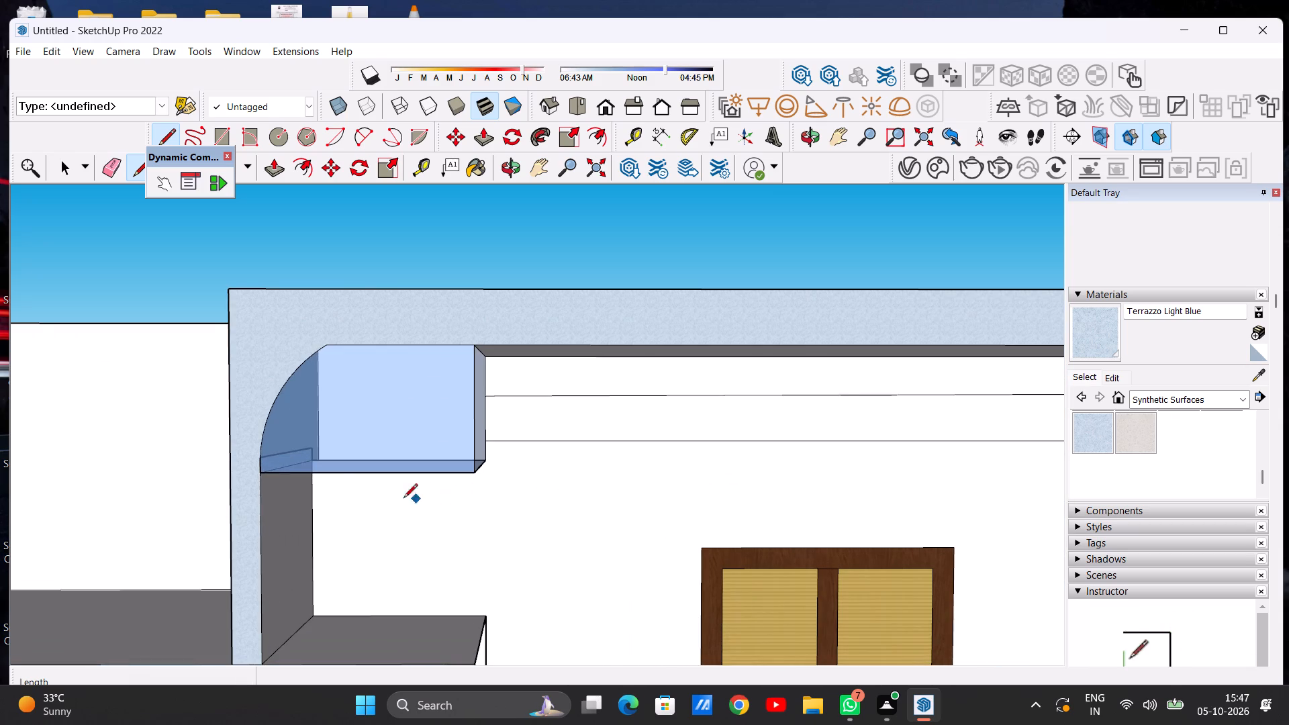
{"action": "left_click", "coordinate": [316, 485]}
{"action": "scroll", "coordinate": [740, 483], "scroll_direction": "down", "scroll_amount": 5}
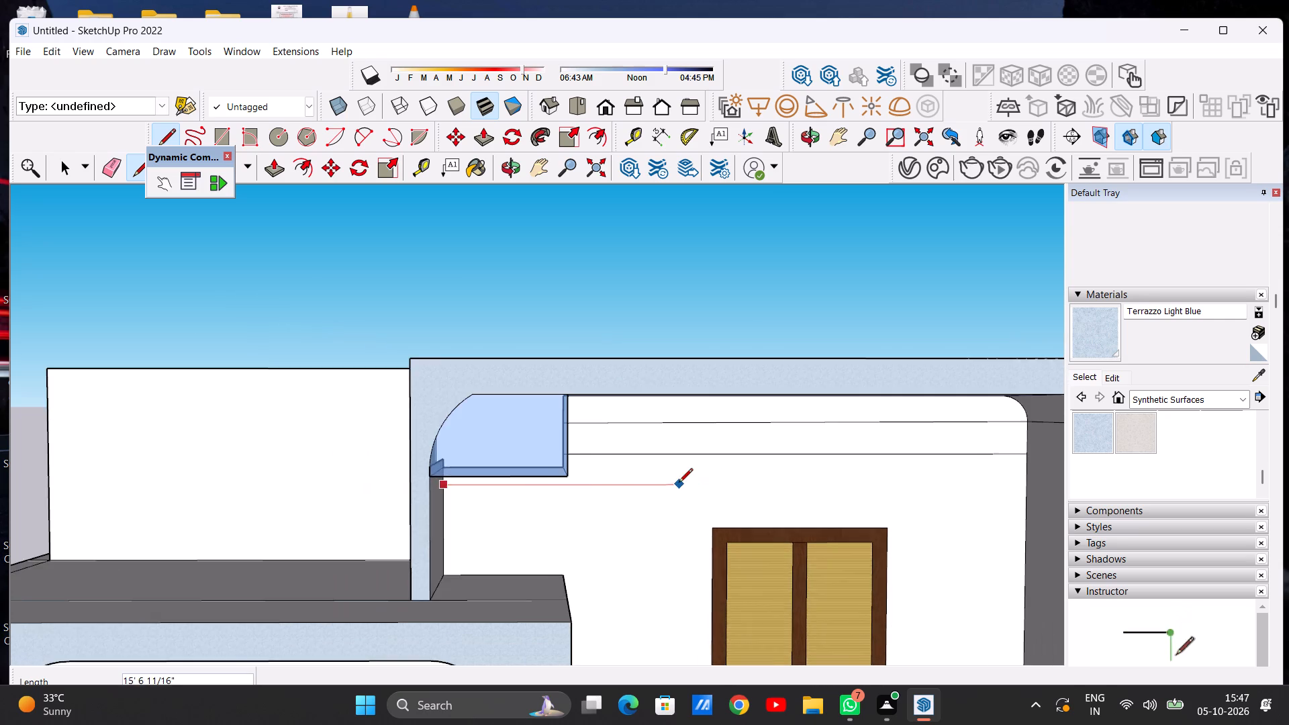
{"action": "scroll", "coordinate": [980, 476], "scroll_direction": "up", "scroll_amount": 5}
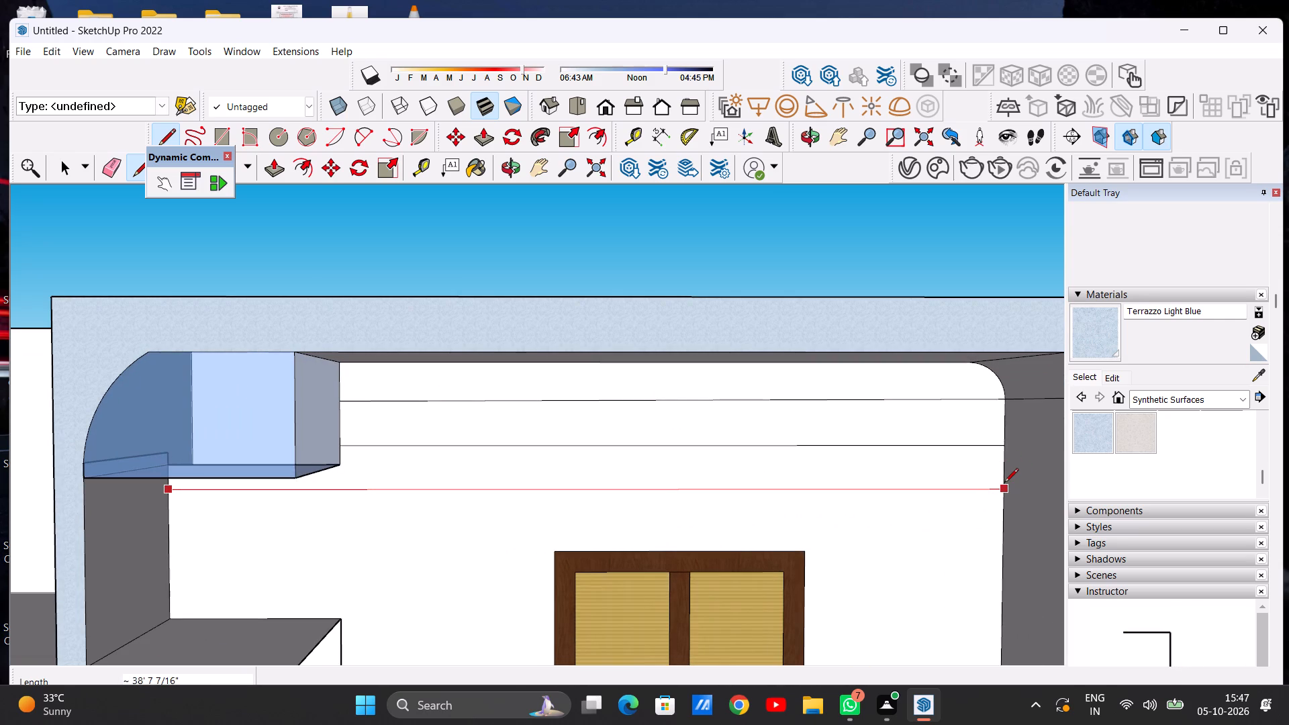
{"action": "left_click", "coordinate": [1004, 483]}
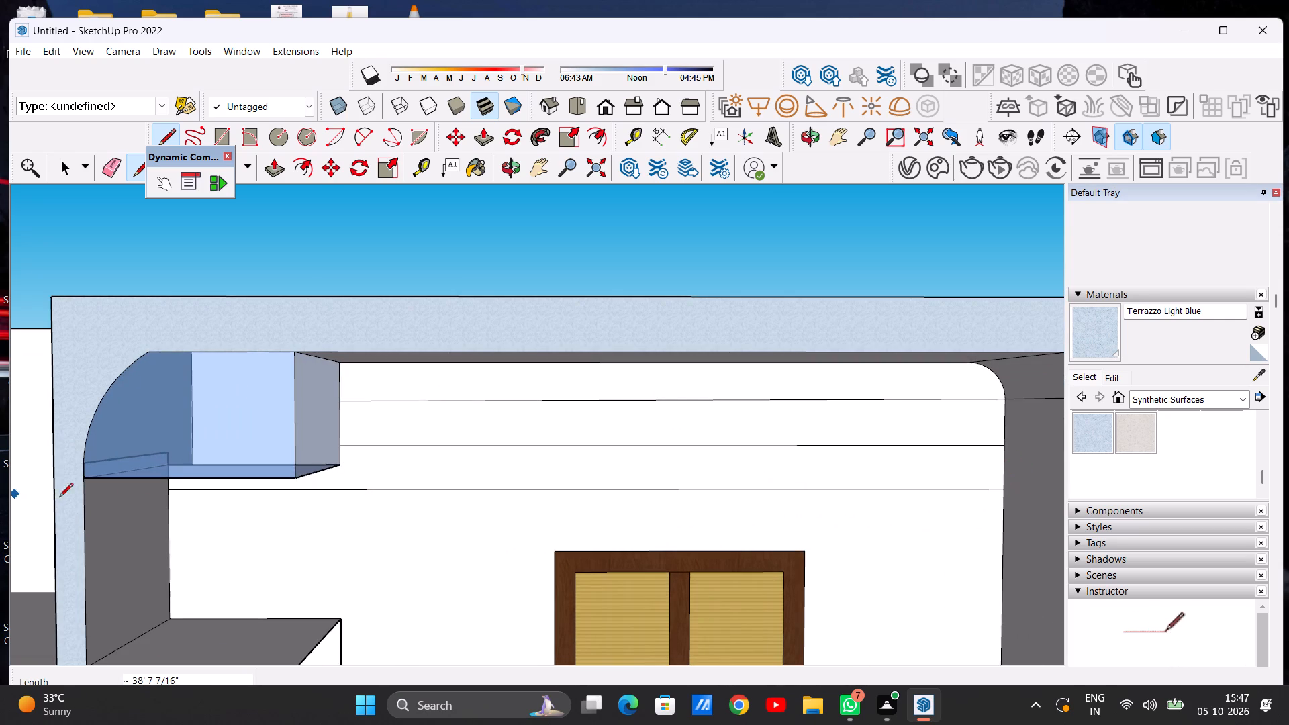
Draw a fourth horizontal line, about 38' 7 7/16" long, across the upper wall just above the shuttered window, between the frame's inner sides.
{"action": "scroll", "coordinate": [144, 500], "scroll_direction": "up", "scroll_amount": 18}
{"action": "scroll", "coordinate": [128, 477], "scroll_direction": "up", "scroll_amount": 5}
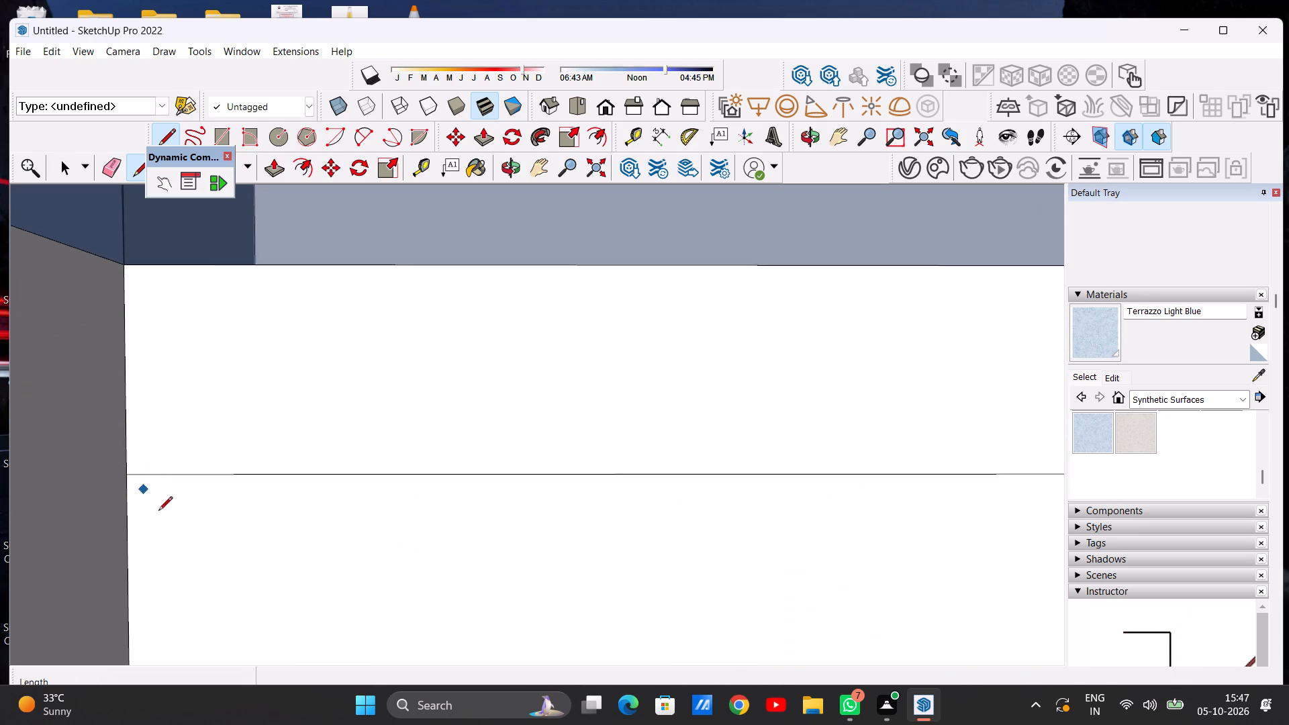
{"action": "scroll", "coordinate": [164, 531], "scroll_direction": "down", "scroll_amount": 20}
{"action": "scroll", "coordinate": [164, 531], "scroll_direction": "down", "scroll_amount": 14}
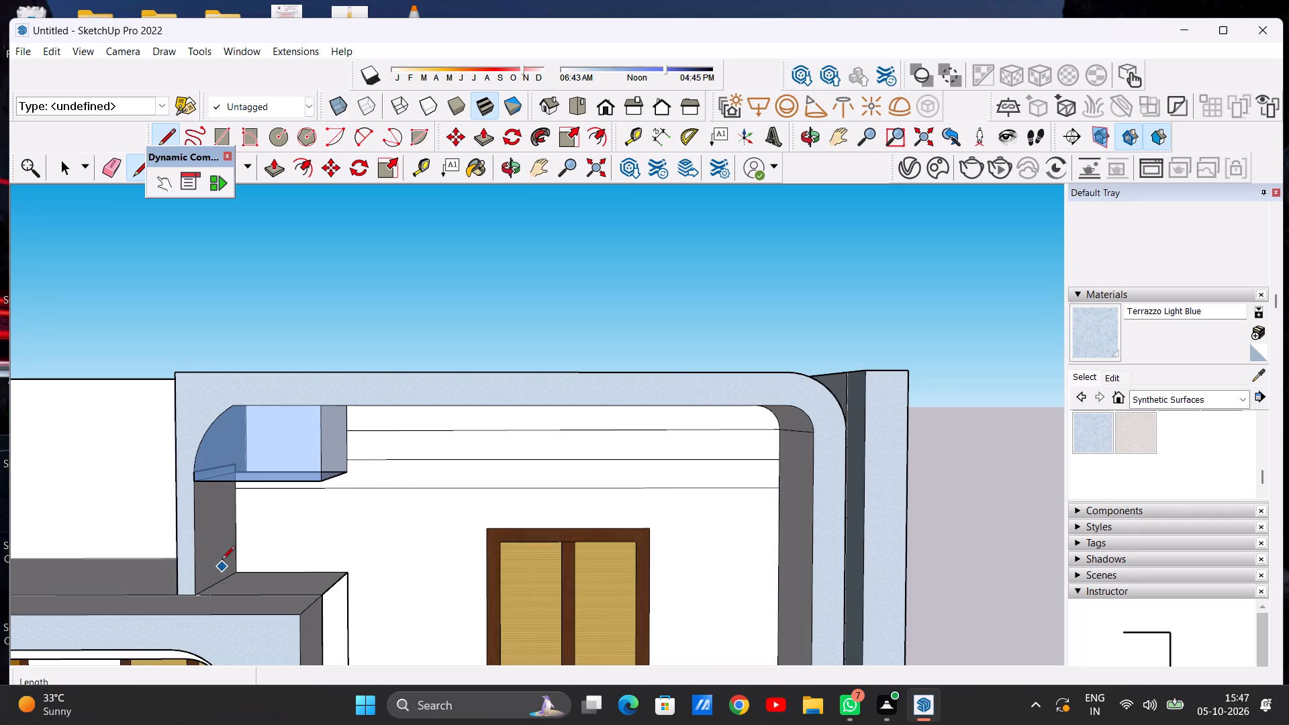
{"action": "scroll", "coordinate": [244, 532], "scroll_direction": "up", "scroll_amount": 8}
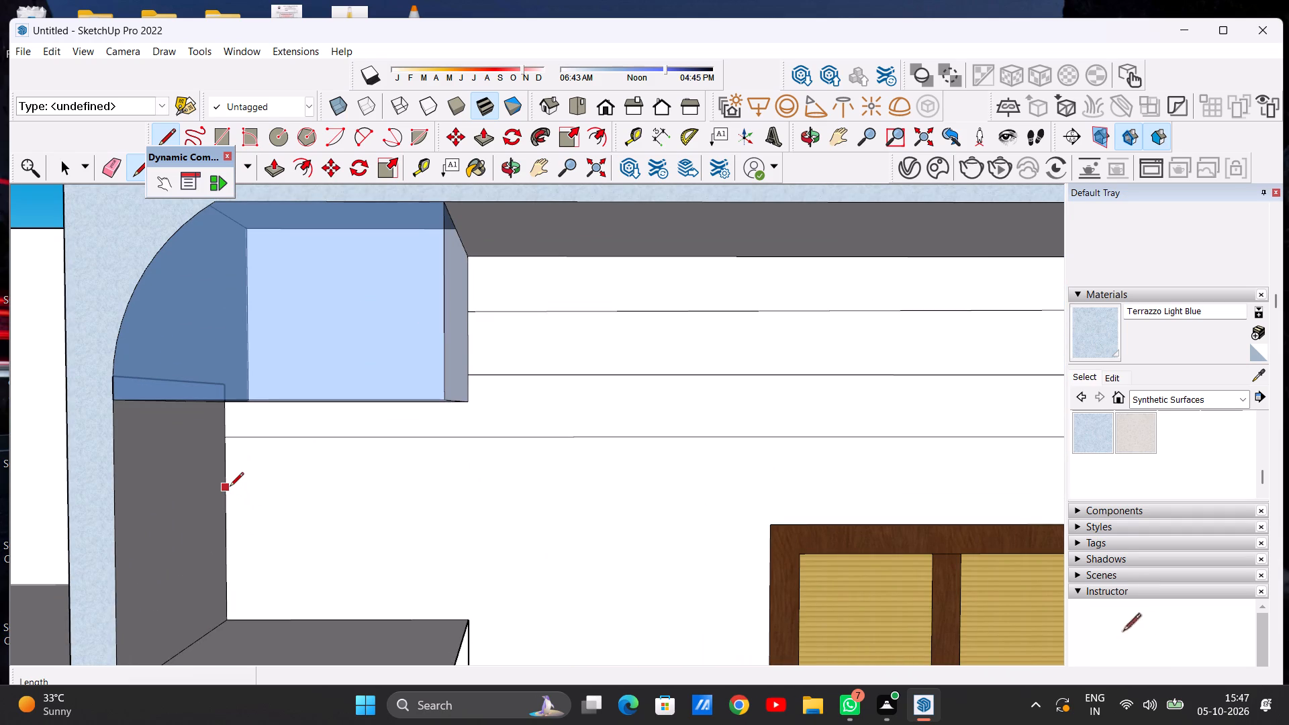
{"action": "left_click", "coordinate": [230, 487]}
{"action": "scroll", "coordinate": [475, 495], "scroll_direction": "down", "scroll_amount": 8}
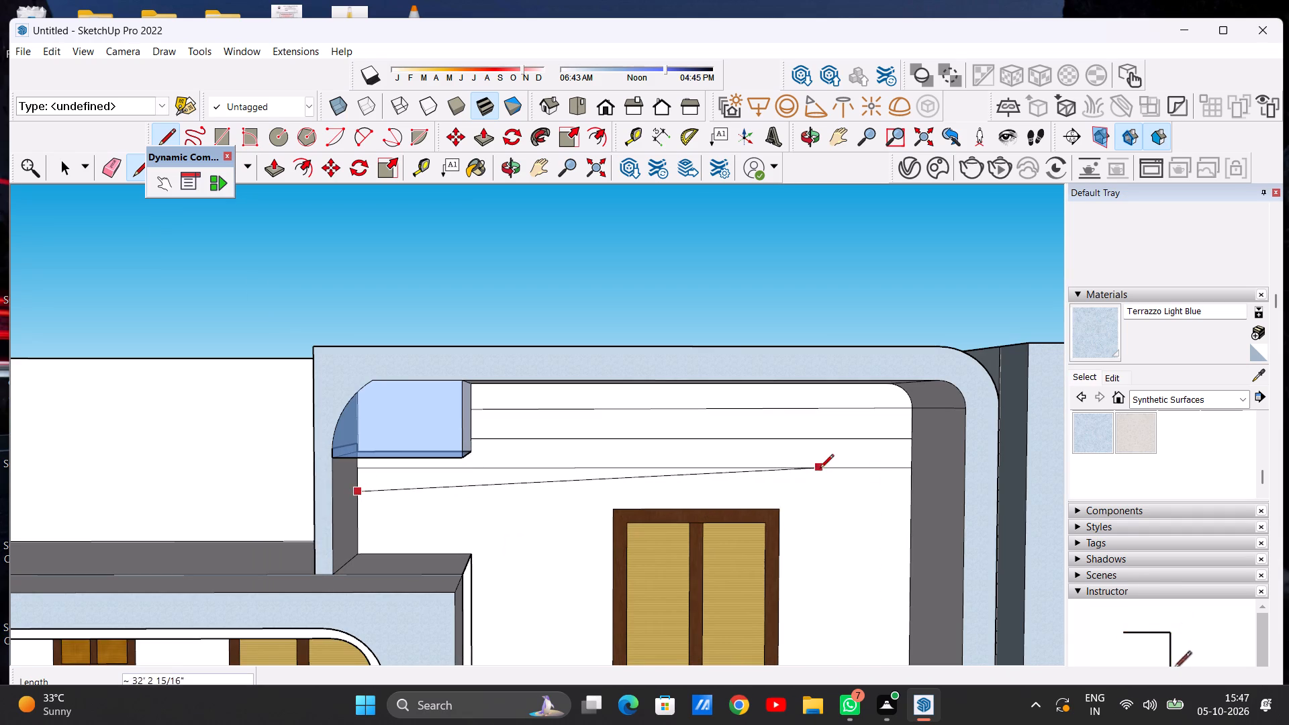
{"action": "left_click", "coordinate": [914, 492]}
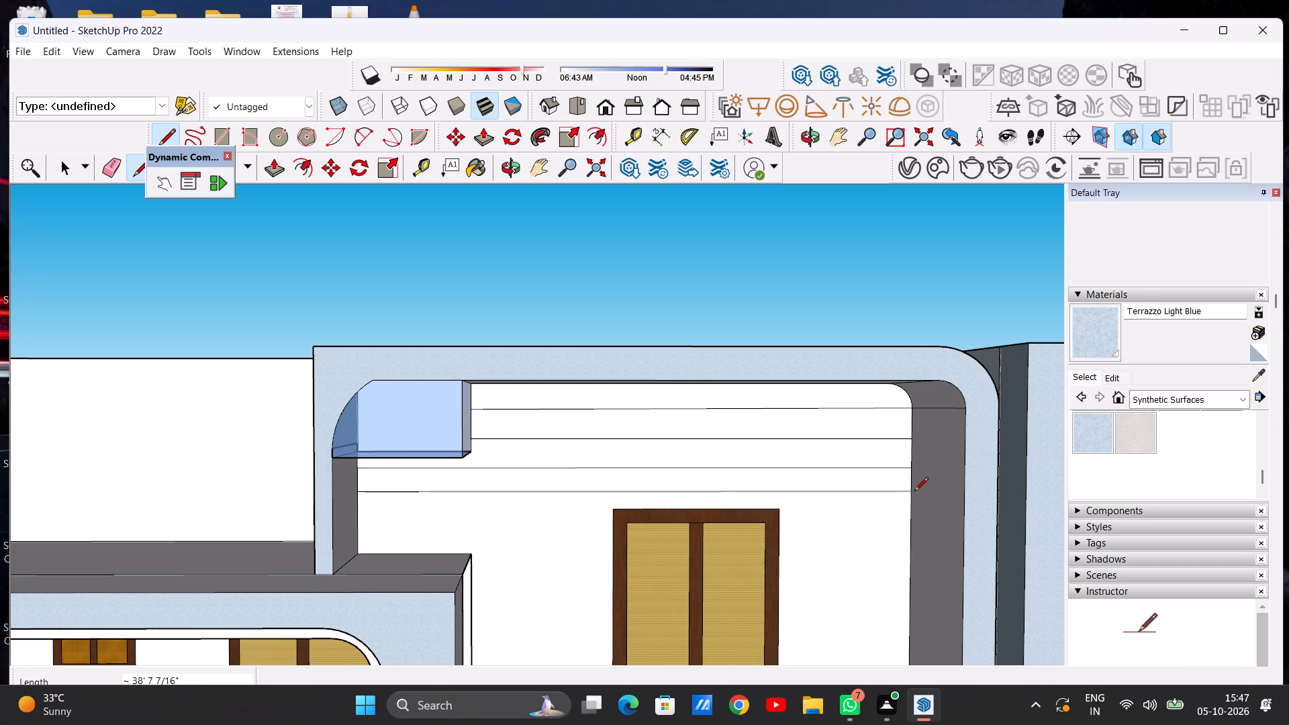
Draw a fifth horizontal wall line, interrupted by the window's upper part, in two segments about 17' 9 9/16" and 9' 2 9/16" long.
{"action": "left_click", "coordinate": [360, 518]}
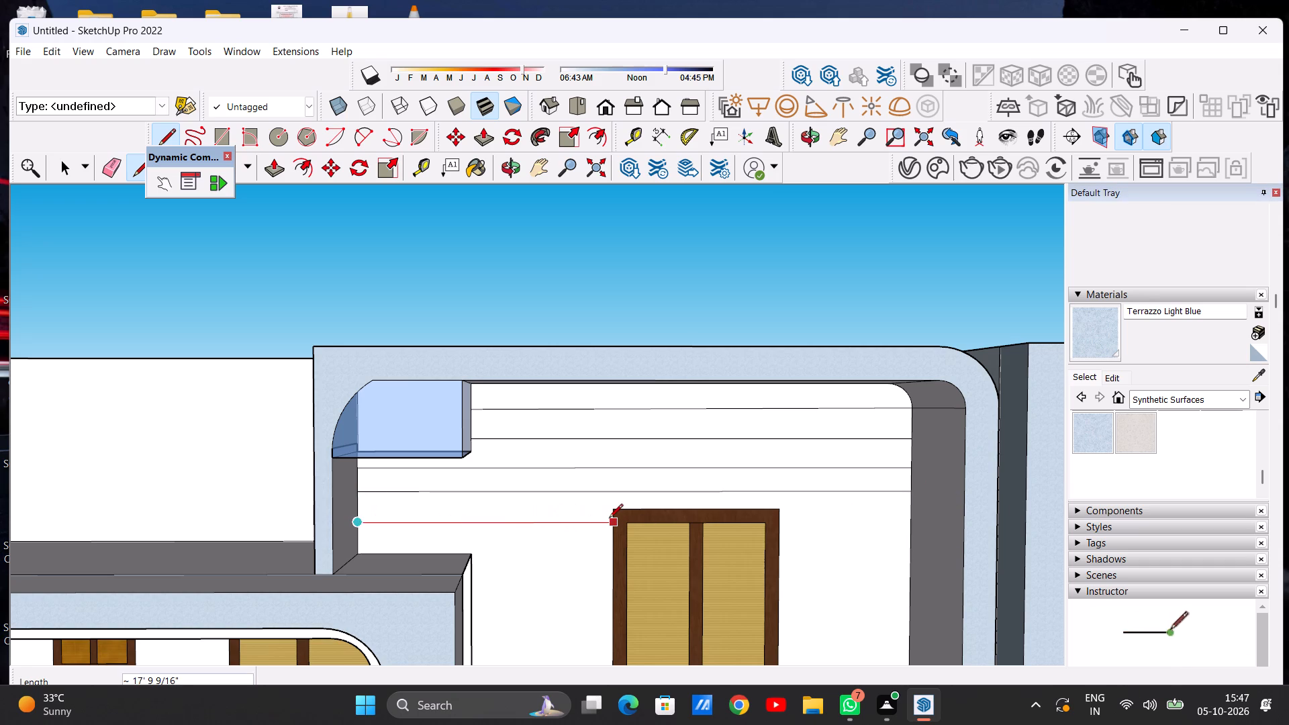
{"action": "left_click", "coordinate": [610, 520]}
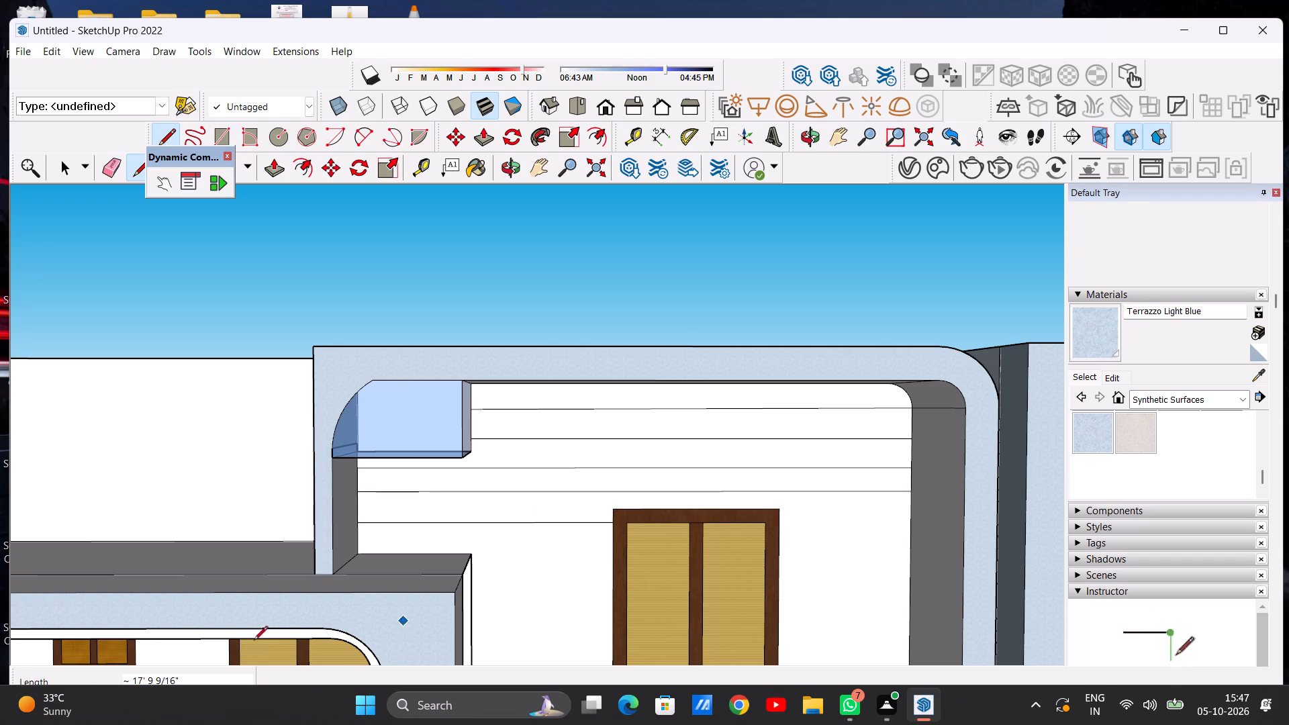
{"action": "scroll", "coordinate": [169, 581], "scroll_direction": "down", "scroll_amount": 9}
{"action": "scroll", "coordinate": [463, 543], "scroll_direction": "up", "scroll_amount": 5}
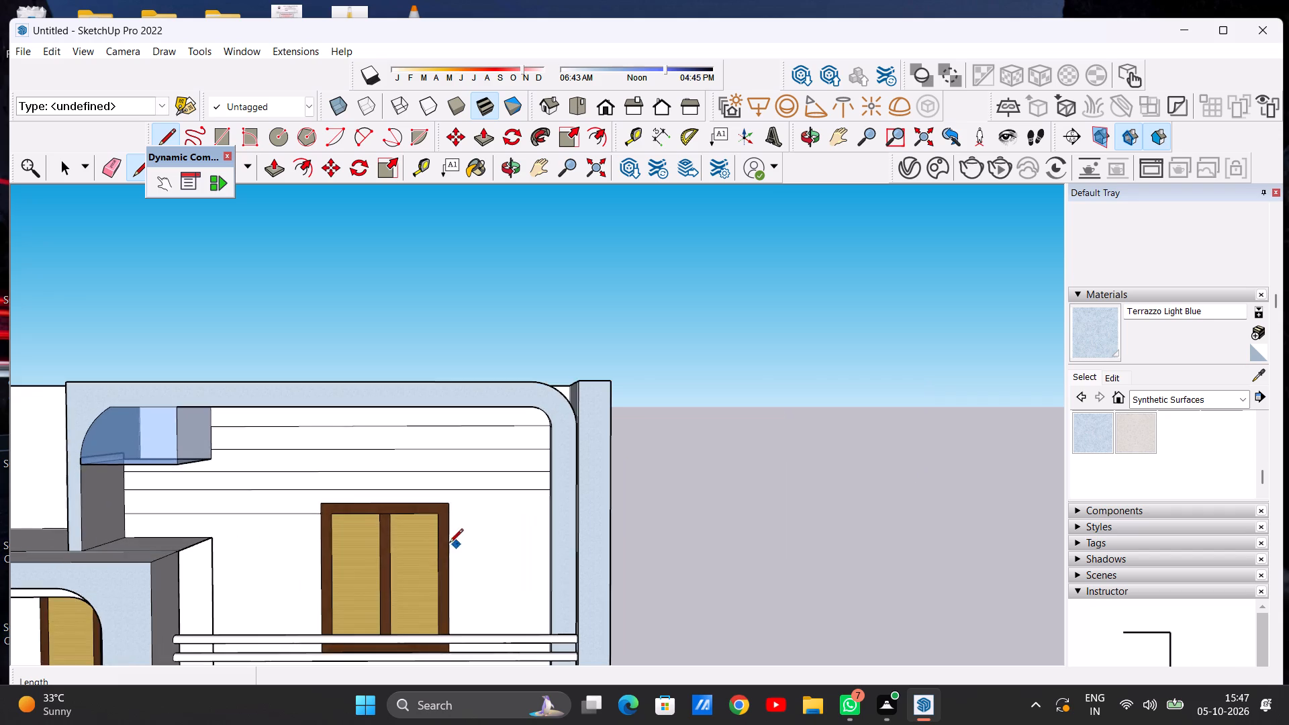
{"action": "scroll", "coordinate": [369, 544], "scroll_direction": "up", "scroll_amount": 8}
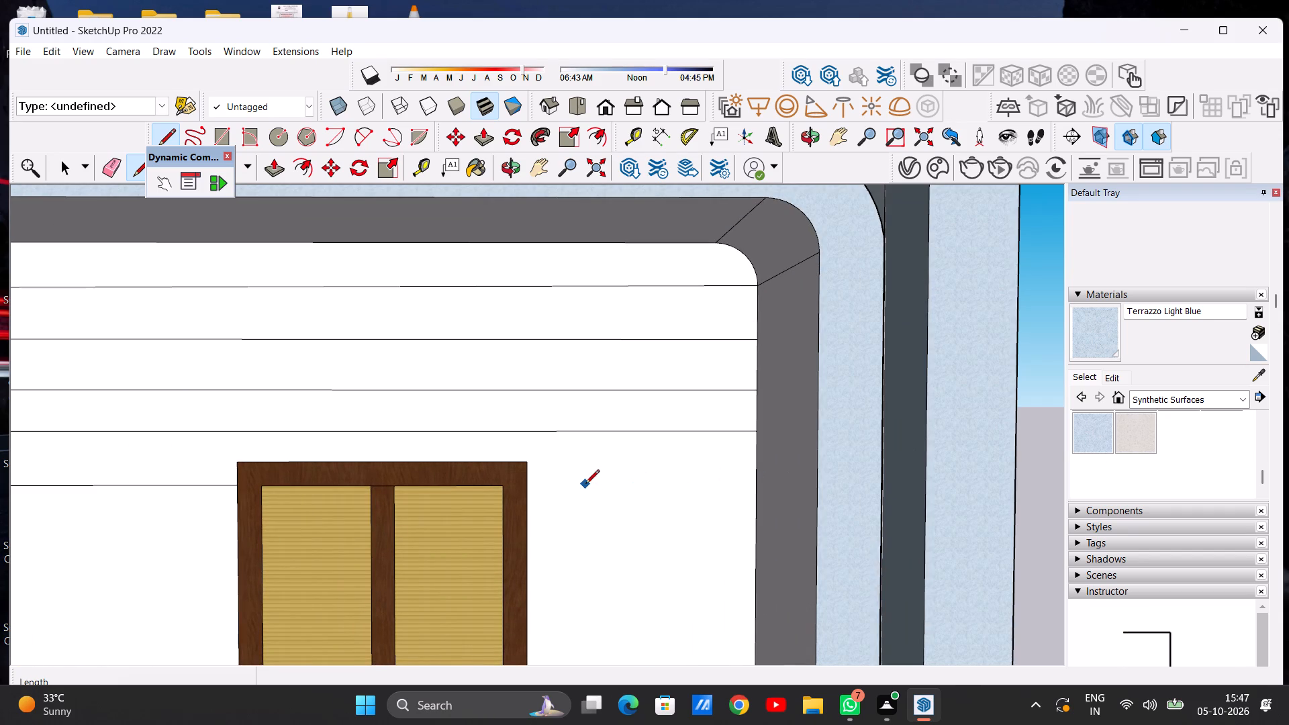
{"action": "left_click", "coordinate": [529, 488]}
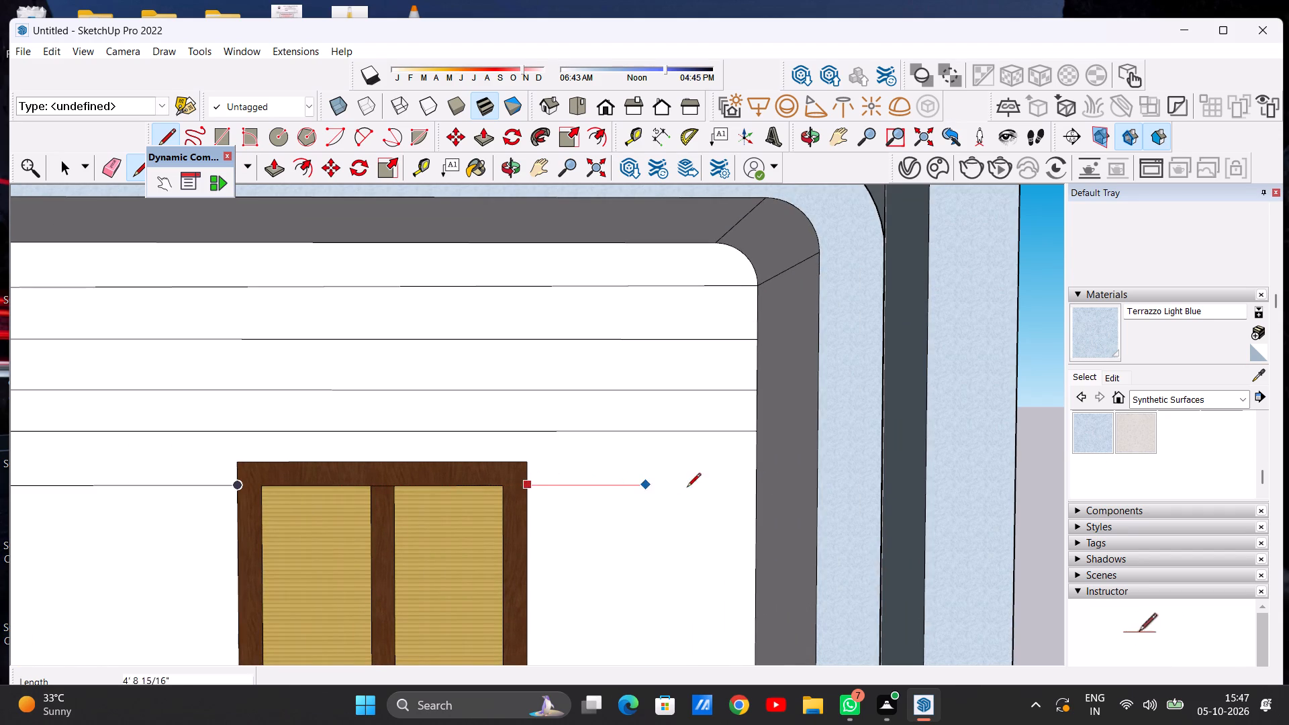
{"action": "left_click", "coordinate": [753, 484]}
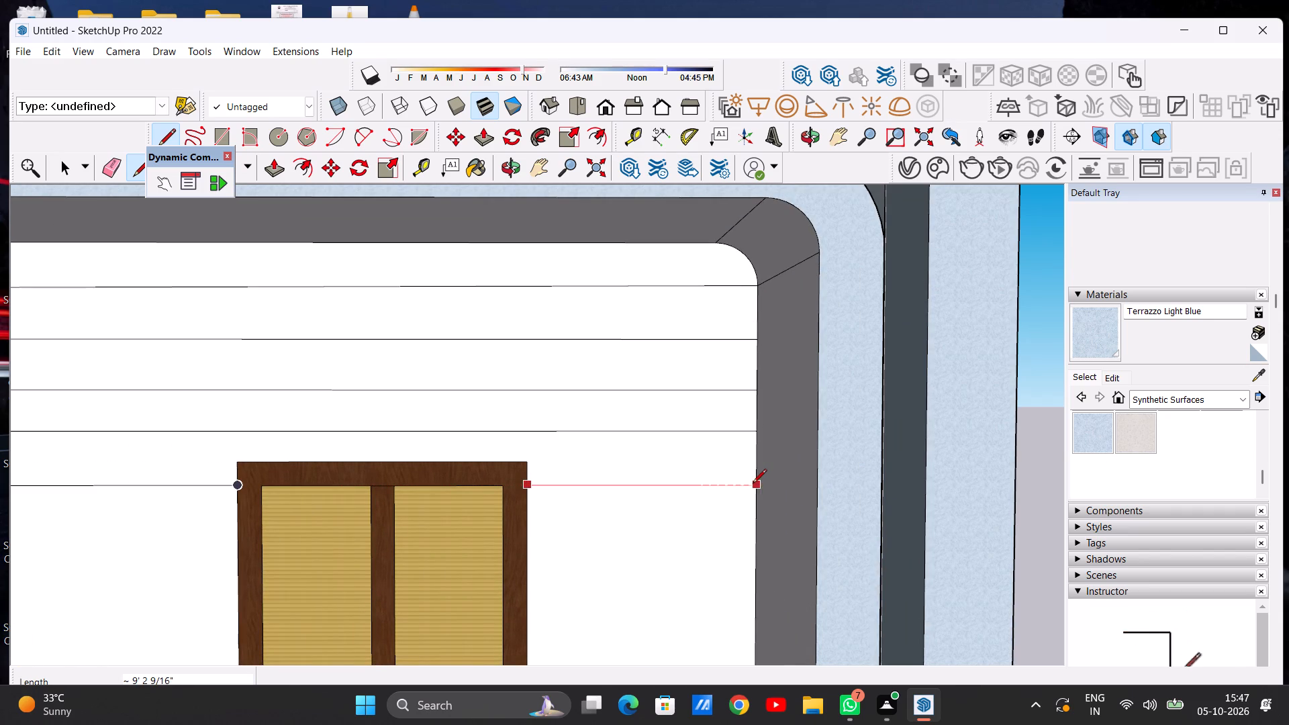
Draw a horizontal line about 9' 10 5/8" long from the lower balcony block's upper rear corner to the window frame's near side.
{"action": "scroll", "coordinate": [726, 461], "scroll_direction": "down", "scroll_amount": 11}
{"action": "scroll", "coordinate": [491, 513], "scroll_direction": "up", "scroll_amount": 5}
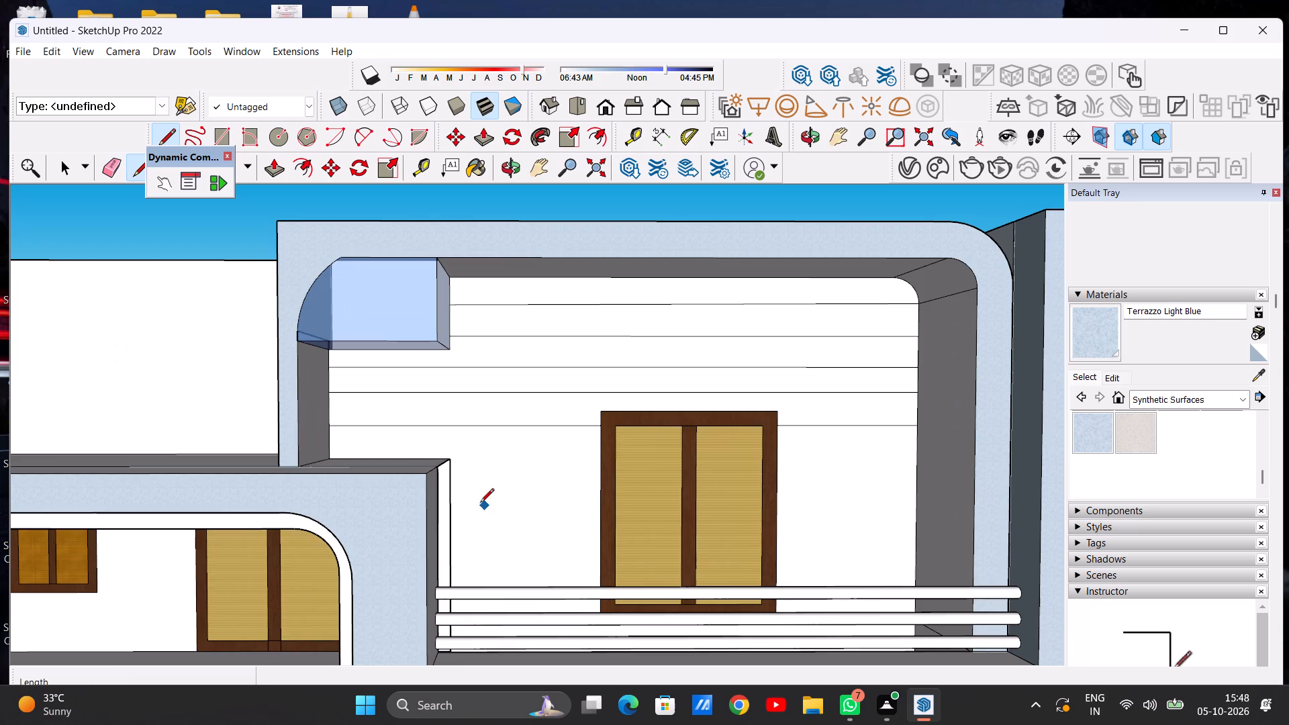
{"action": "scroll", "coordinate": [455, 475], "scroll_direction": "up", "scroll_amount": 4}
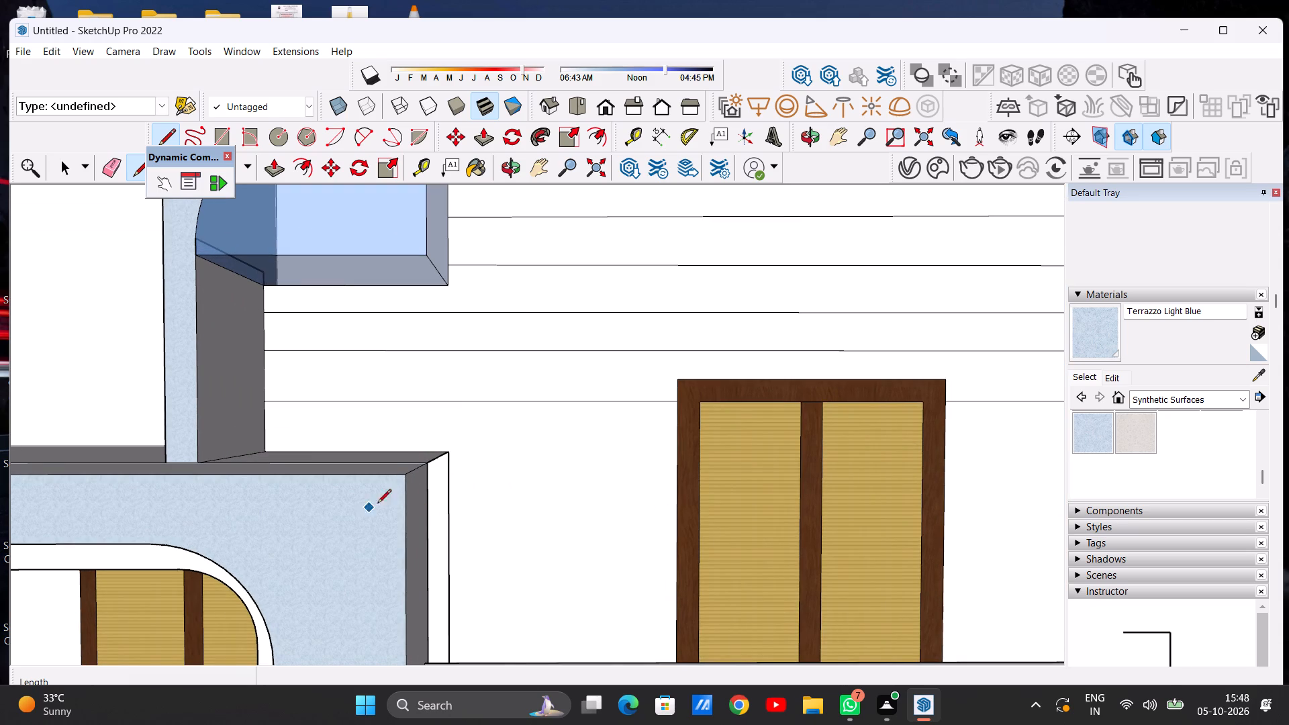
{"action": "scroll", "coordinate": [471, 453], "scroll_direction": "up", "scroll_amount": 4}
{"action": "middle_click_drag", "start_coordinate": [642, 484], "coordinate": [387, 499]}
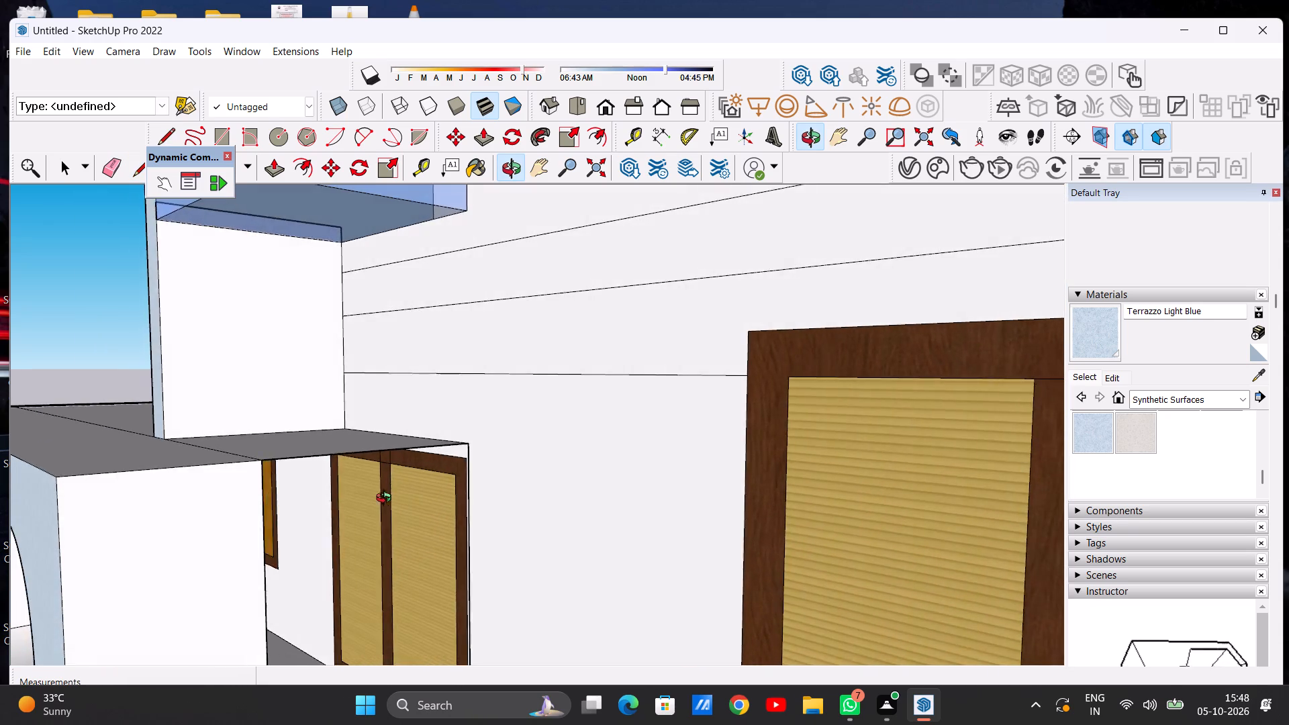
{"action": "middle_click_drag", "start_coordinate": [387, 499], "coordinate": [442, 518]}
{"action": "left_click", "coordinate": [458, 442]}
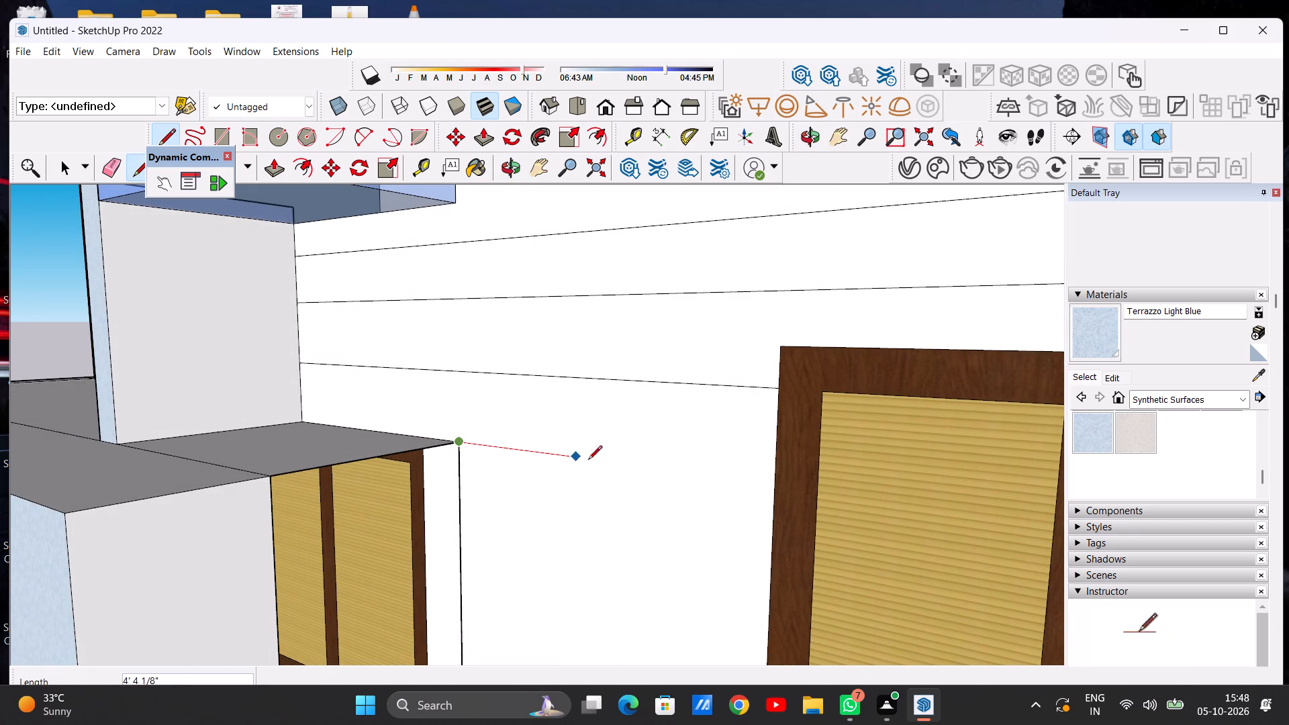
{"action": "left_click", "coordinate": [773, 478]}
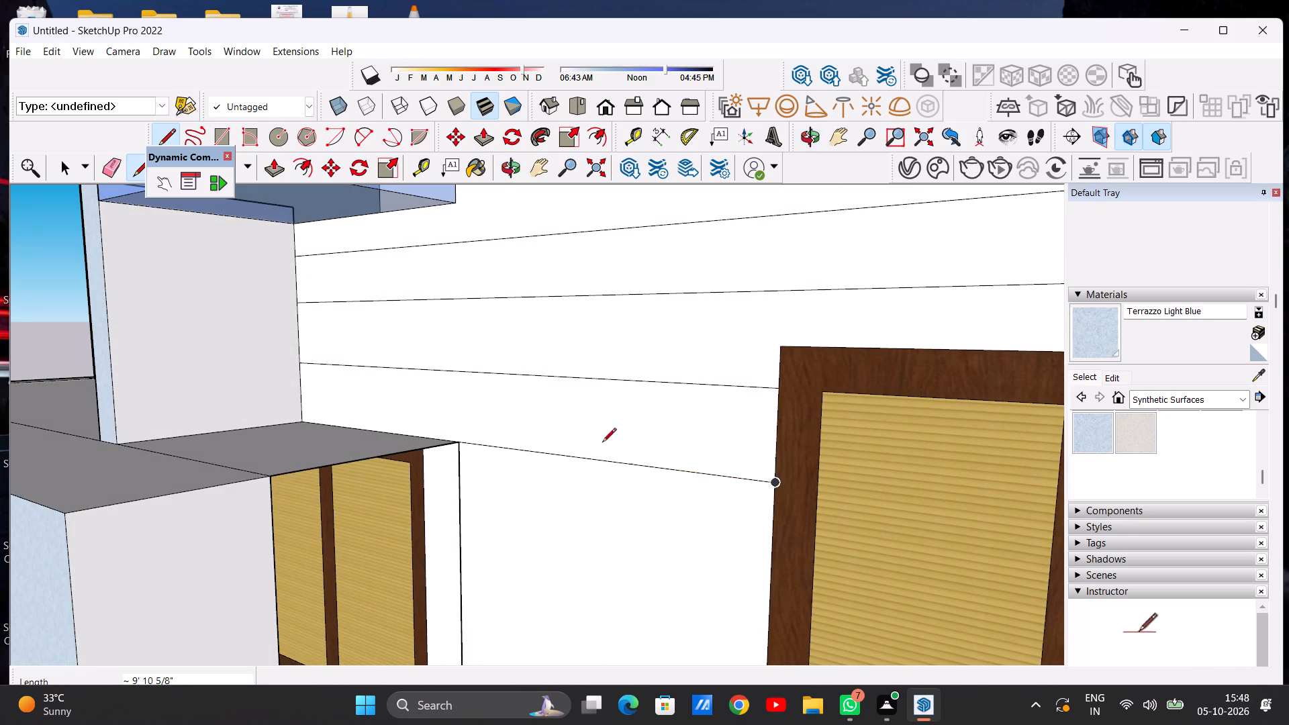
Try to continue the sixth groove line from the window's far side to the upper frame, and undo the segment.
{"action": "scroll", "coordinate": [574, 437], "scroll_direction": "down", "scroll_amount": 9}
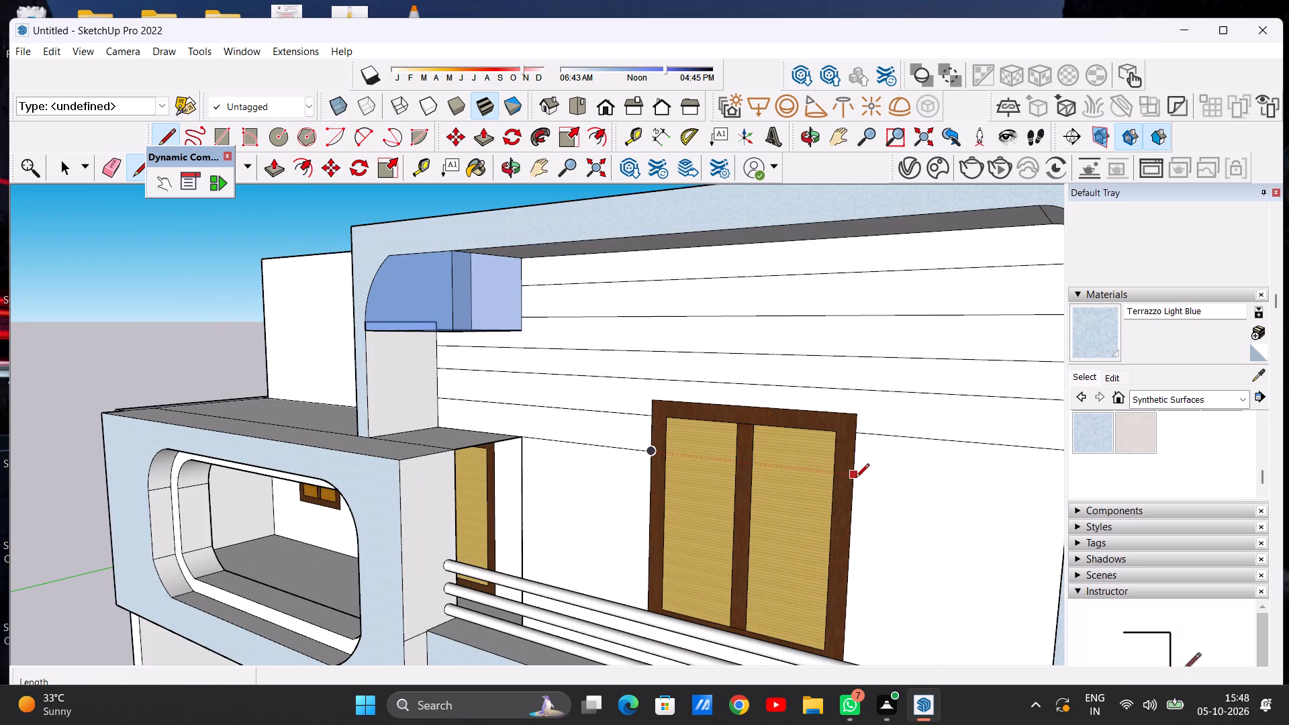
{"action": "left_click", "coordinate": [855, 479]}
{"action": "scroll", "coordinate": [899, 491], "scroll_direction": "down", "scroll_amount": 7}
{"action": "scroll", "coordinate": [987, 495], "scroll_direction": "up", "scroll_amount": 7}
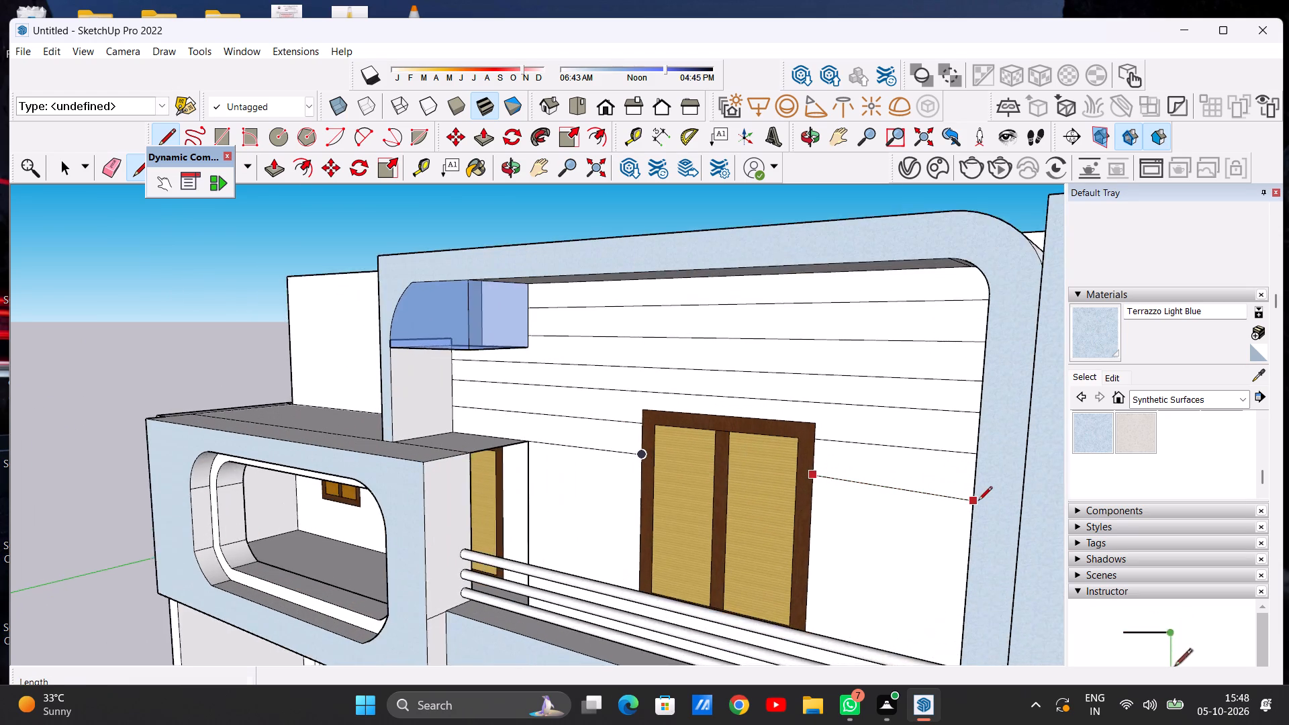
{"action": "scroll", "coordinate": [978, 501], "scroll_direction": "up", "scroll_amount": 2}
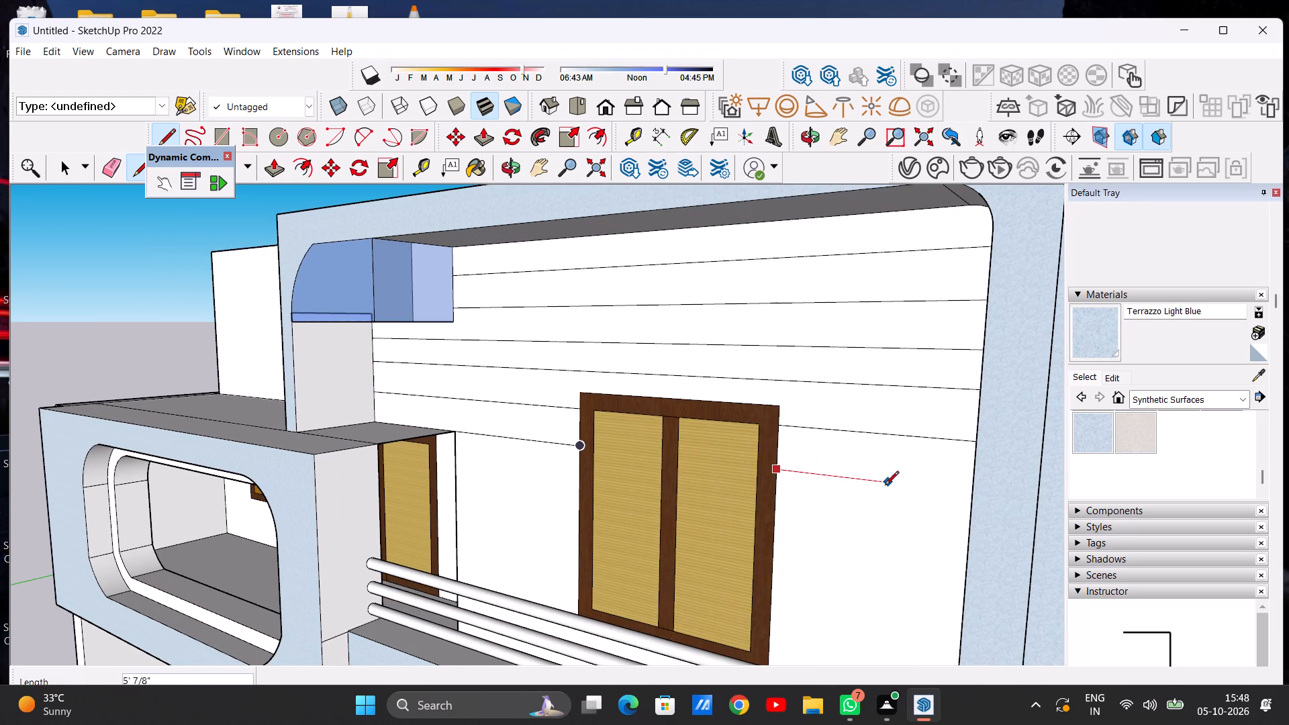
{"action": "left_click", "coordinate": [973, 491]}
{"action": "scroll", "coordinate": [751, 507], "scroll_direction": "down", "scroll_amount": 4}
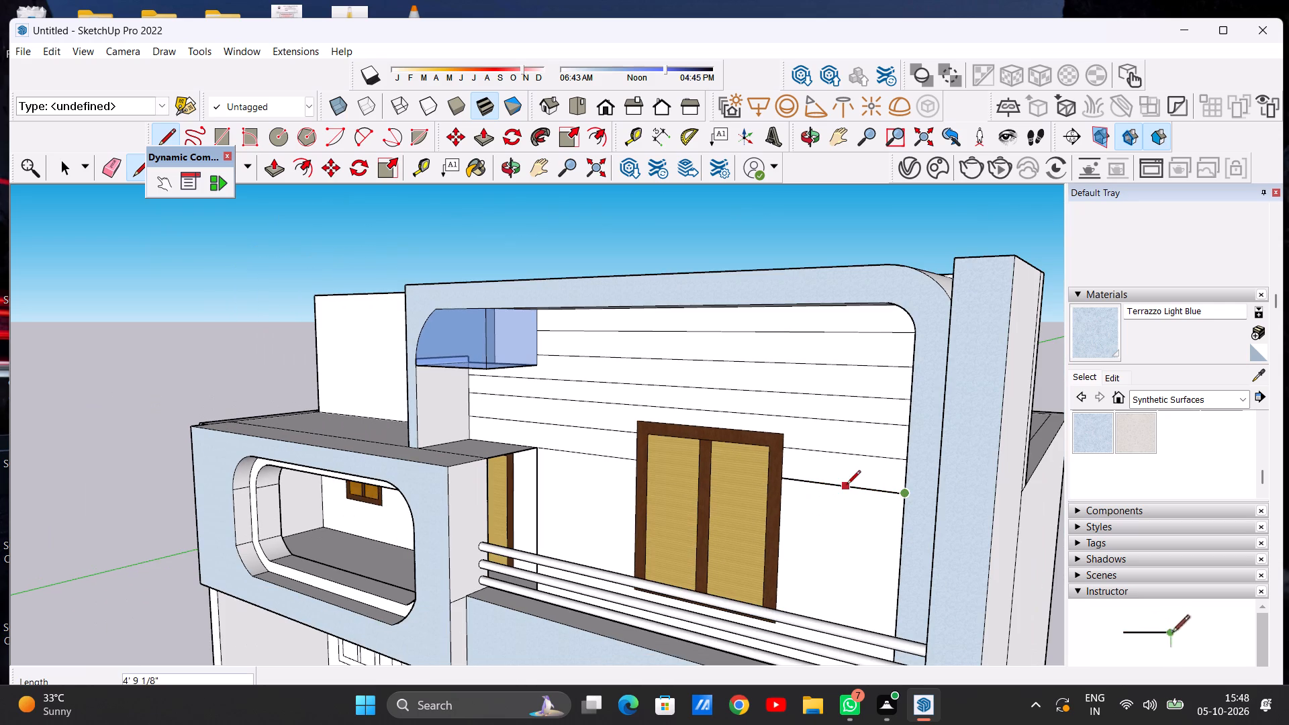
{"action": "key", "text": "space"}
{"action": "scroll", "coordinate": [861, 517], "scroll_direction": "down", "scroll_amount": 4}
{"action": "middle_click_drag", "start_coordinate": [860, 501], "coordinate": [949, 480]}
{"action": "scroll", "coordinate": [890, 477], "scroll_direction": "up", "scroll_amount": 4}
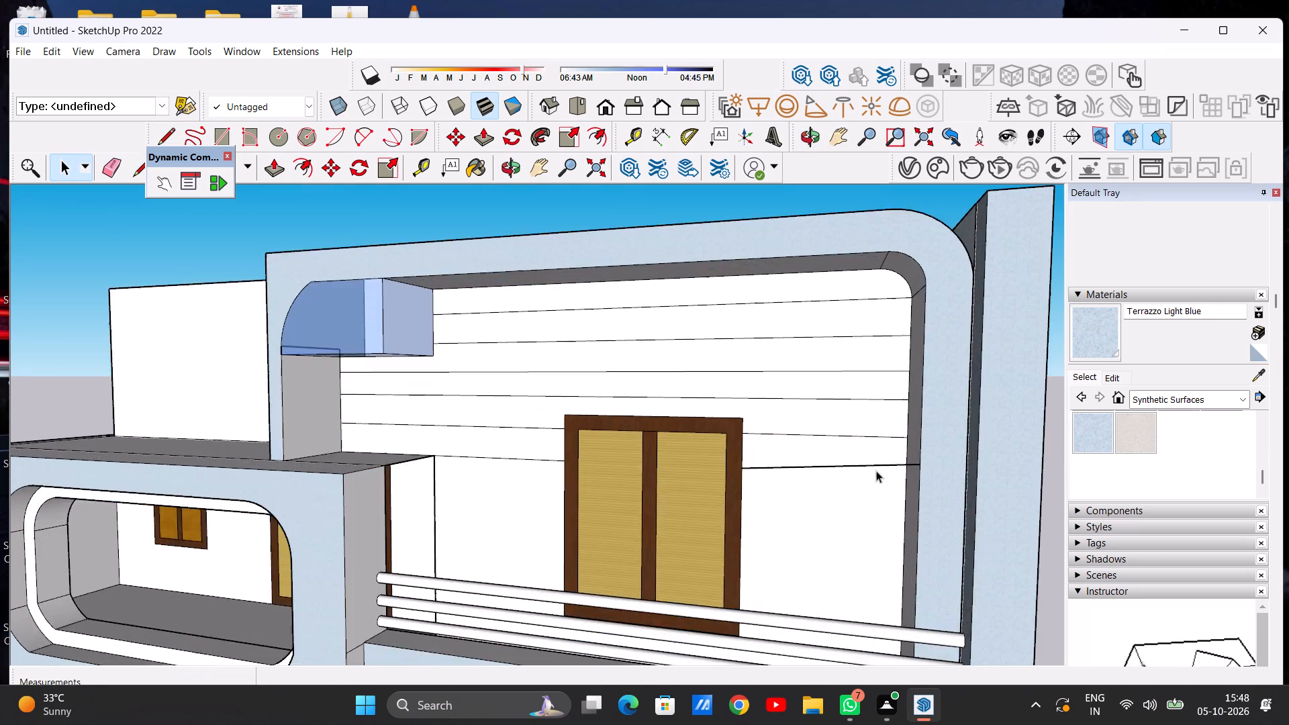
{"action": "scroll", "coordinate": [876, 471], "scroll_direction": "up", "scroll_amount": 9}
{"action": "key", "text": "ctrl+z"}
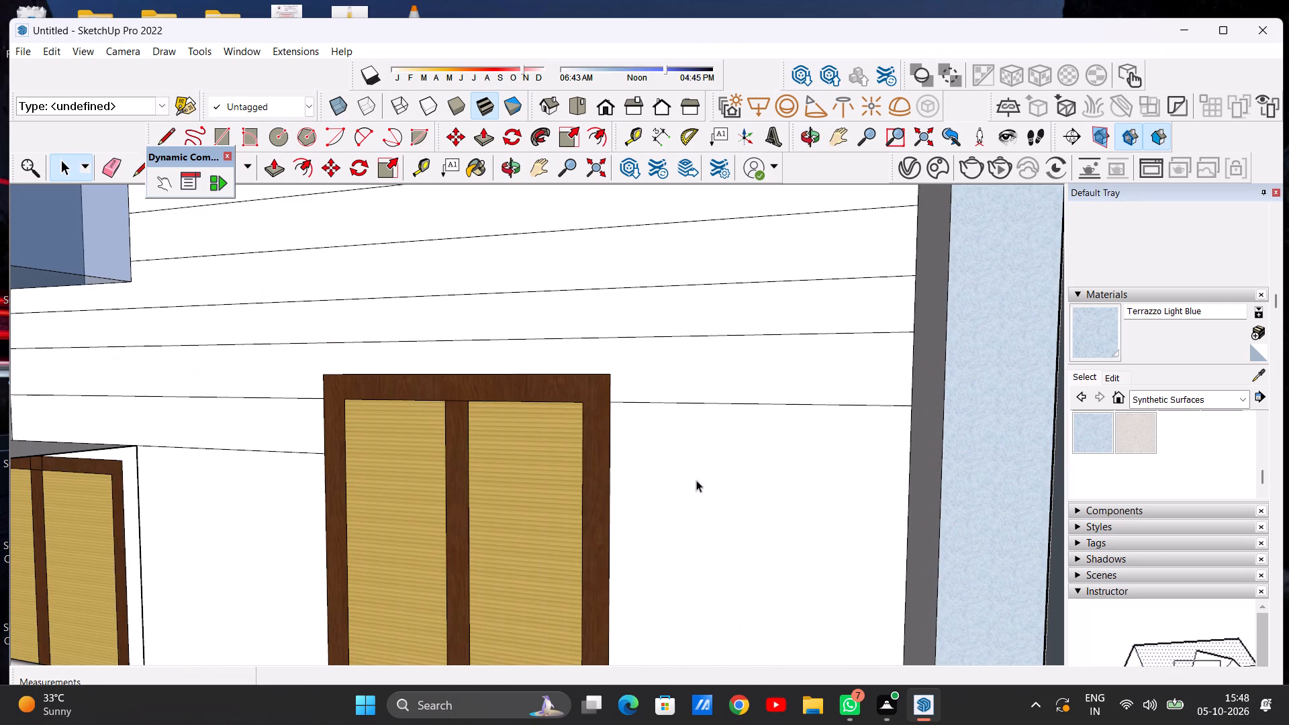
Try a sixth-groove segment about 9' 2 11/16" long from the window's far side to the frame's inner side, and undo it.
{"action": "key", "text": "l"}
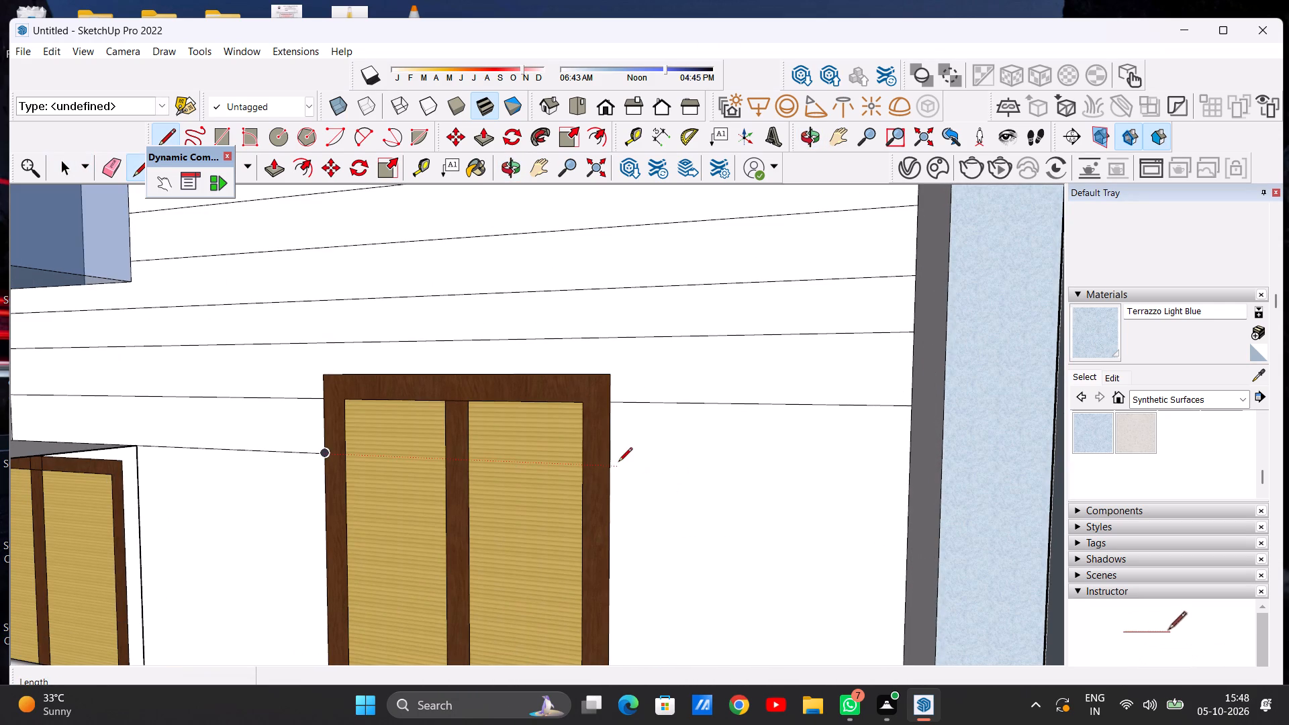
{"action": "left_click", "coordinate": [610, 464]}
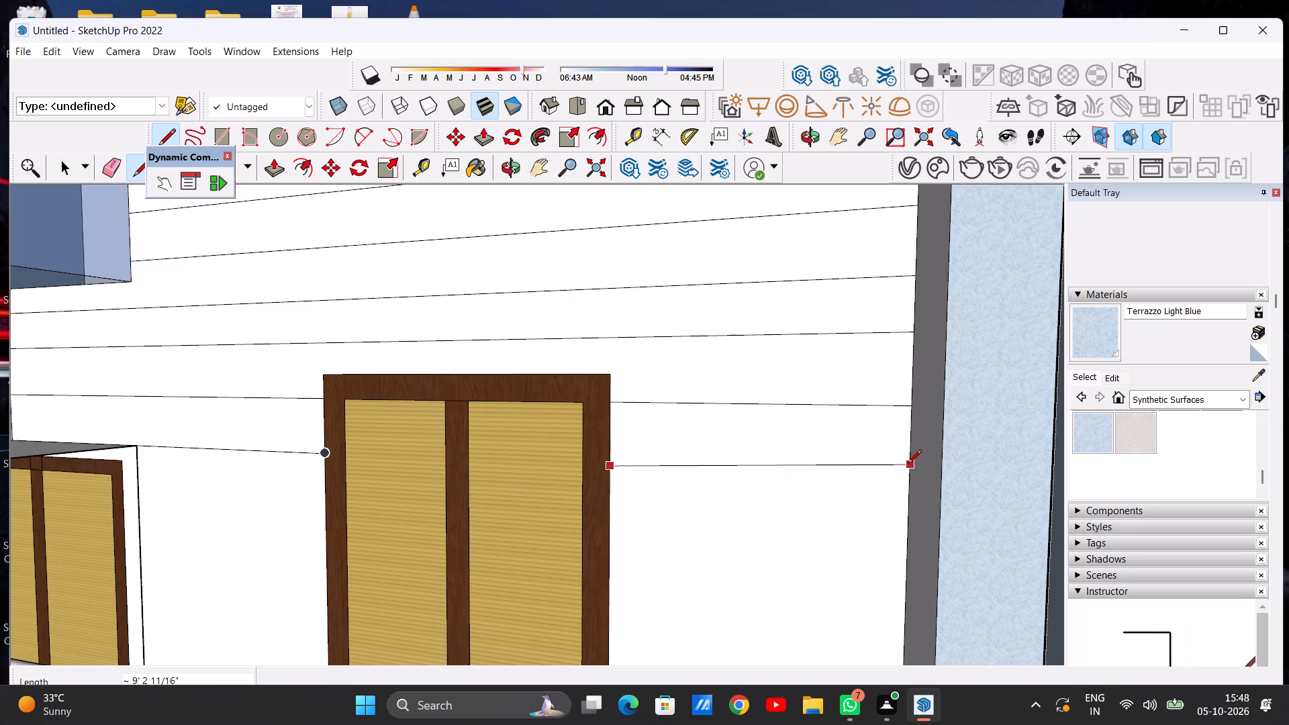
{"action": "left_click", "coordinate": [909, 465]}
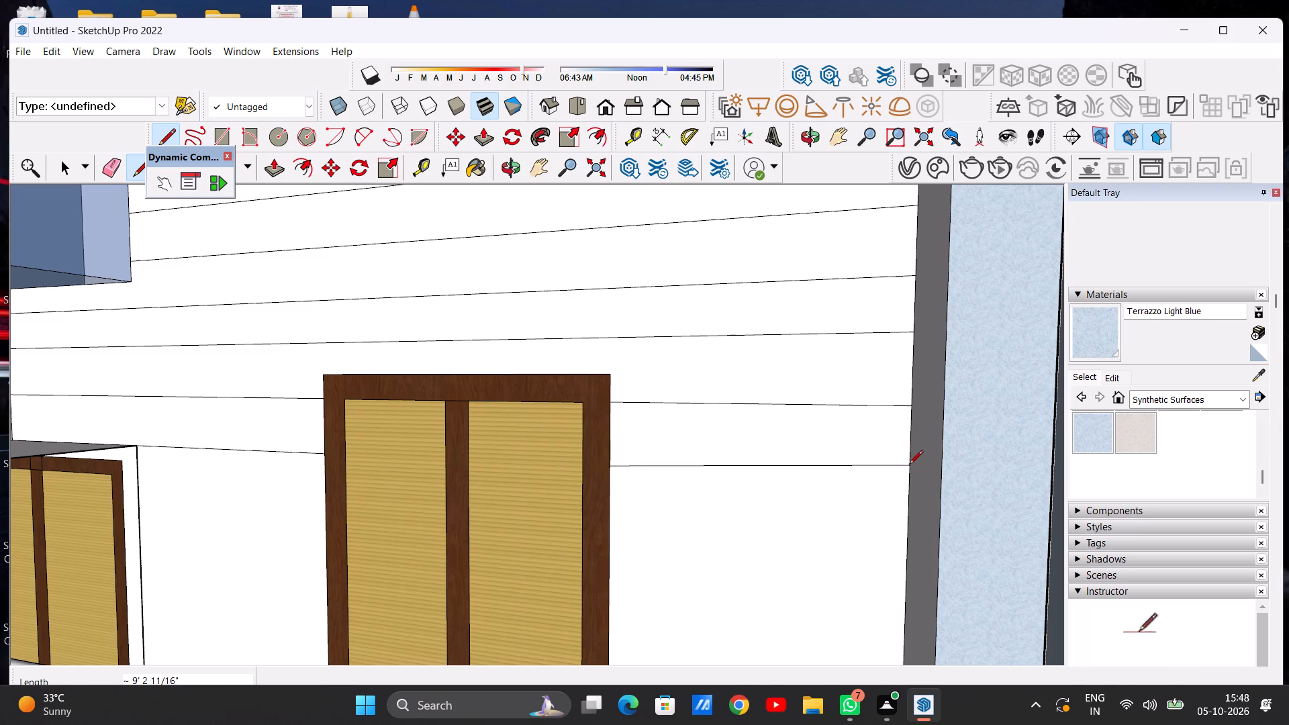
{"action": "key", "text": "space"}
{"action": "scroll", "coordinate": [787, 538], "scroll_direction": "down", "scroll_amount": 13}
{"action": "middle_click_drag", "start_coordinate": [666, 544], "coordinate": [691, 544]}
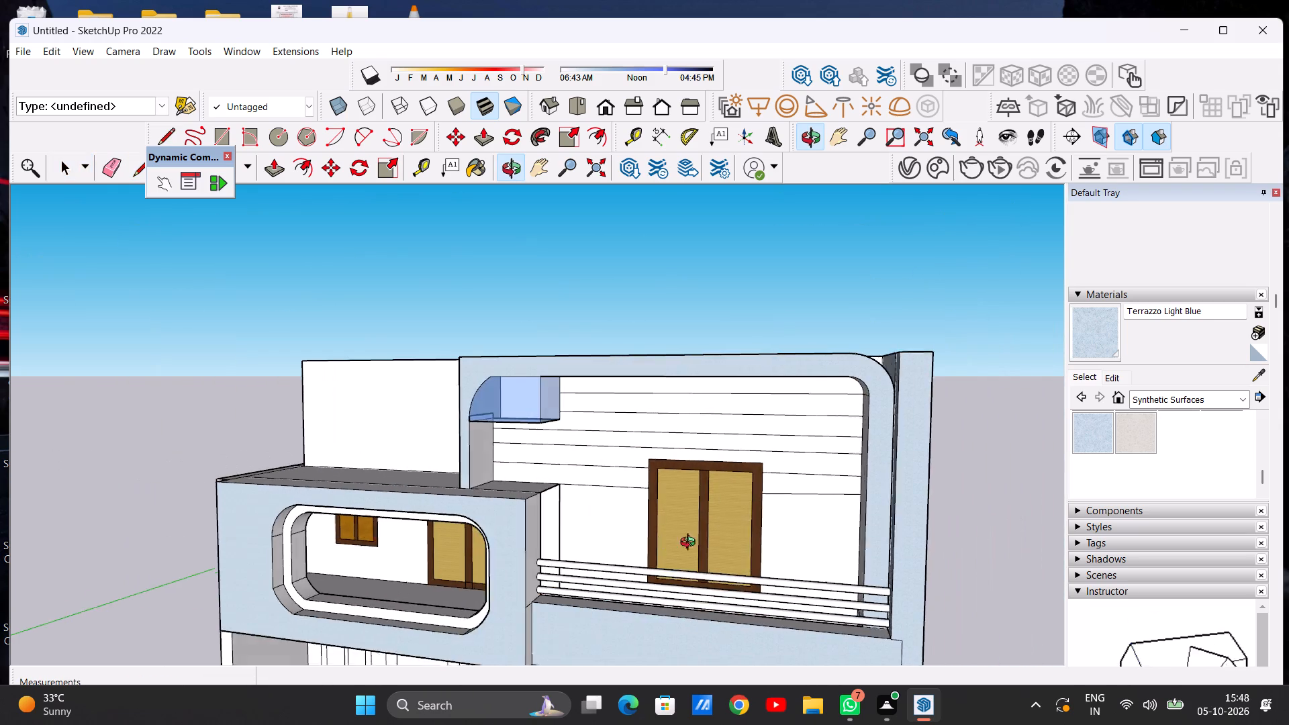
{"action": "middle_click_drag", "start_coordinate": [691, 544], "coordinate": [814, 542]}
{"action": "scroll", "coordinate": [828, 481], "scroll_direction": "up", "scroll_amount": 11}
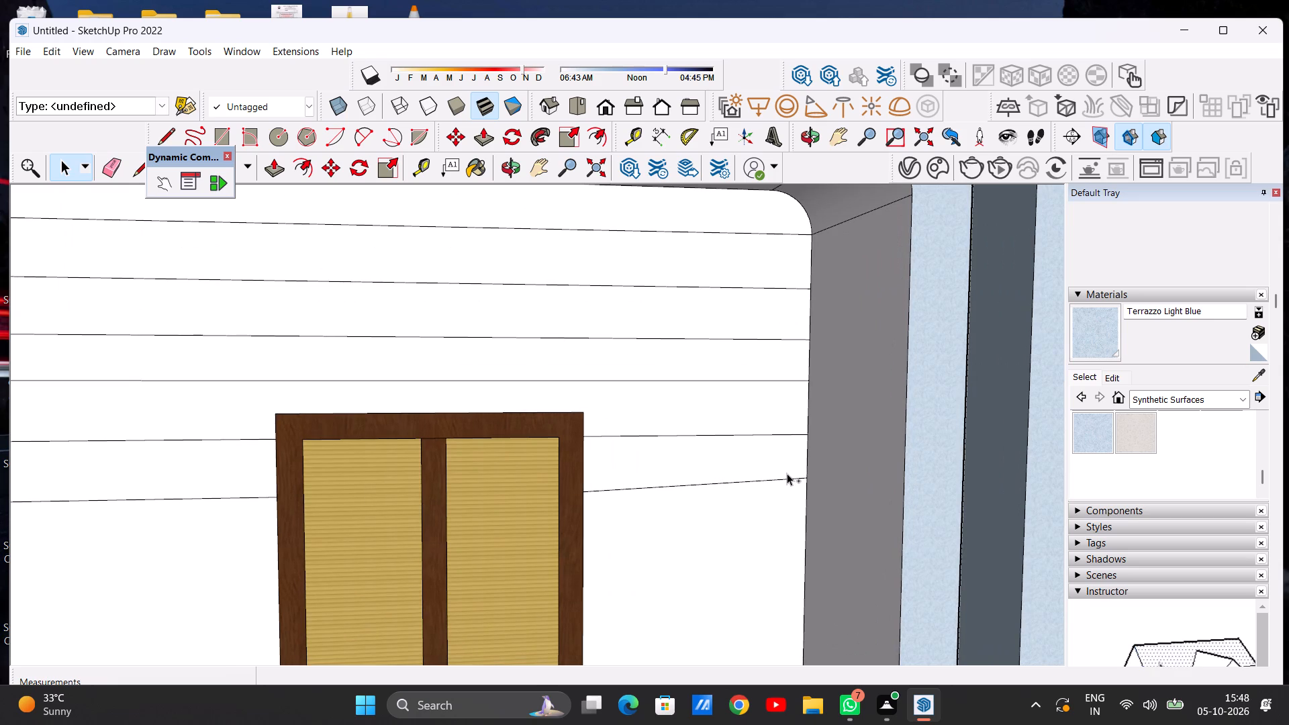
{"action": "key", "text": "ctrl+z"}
Draw the sixth groove's far segment horizontally, about 9' 2 9/16" long, from the window frame to the upper frame's inner side.
{"action": "key", "text": "l"}
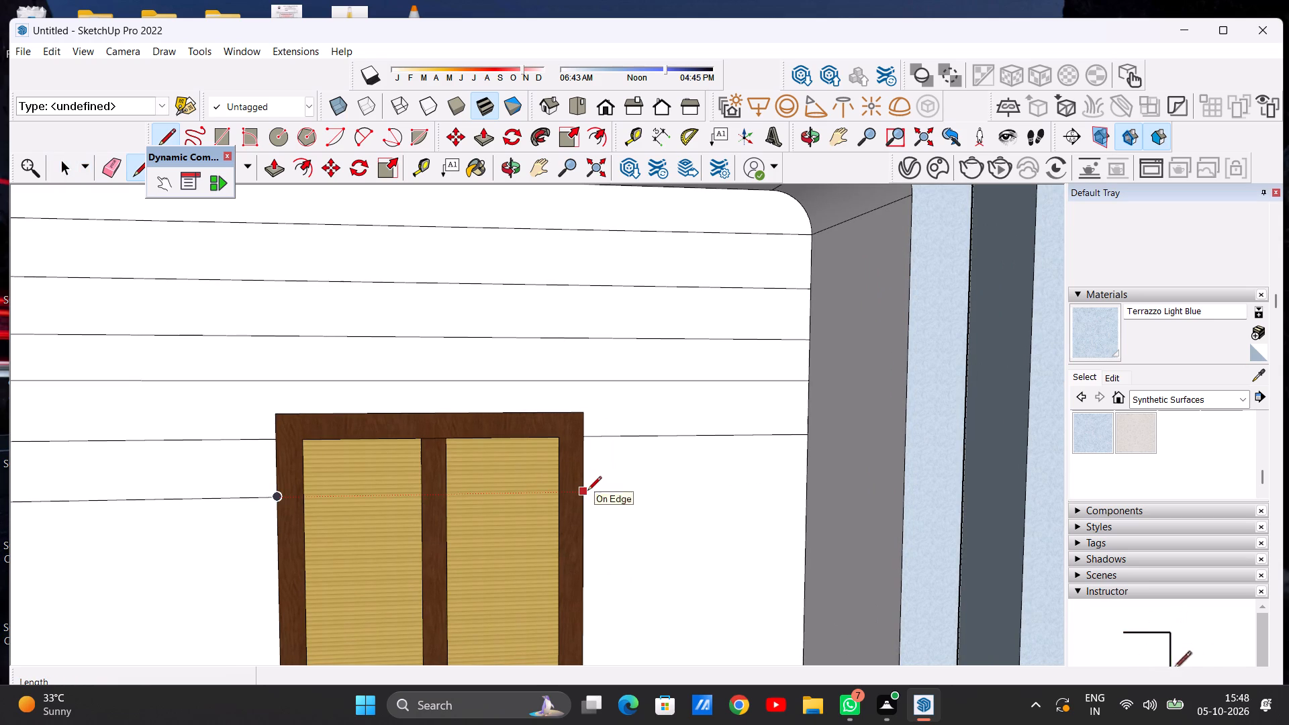
{"action": "left_click", "coordinate": [587, 491]}
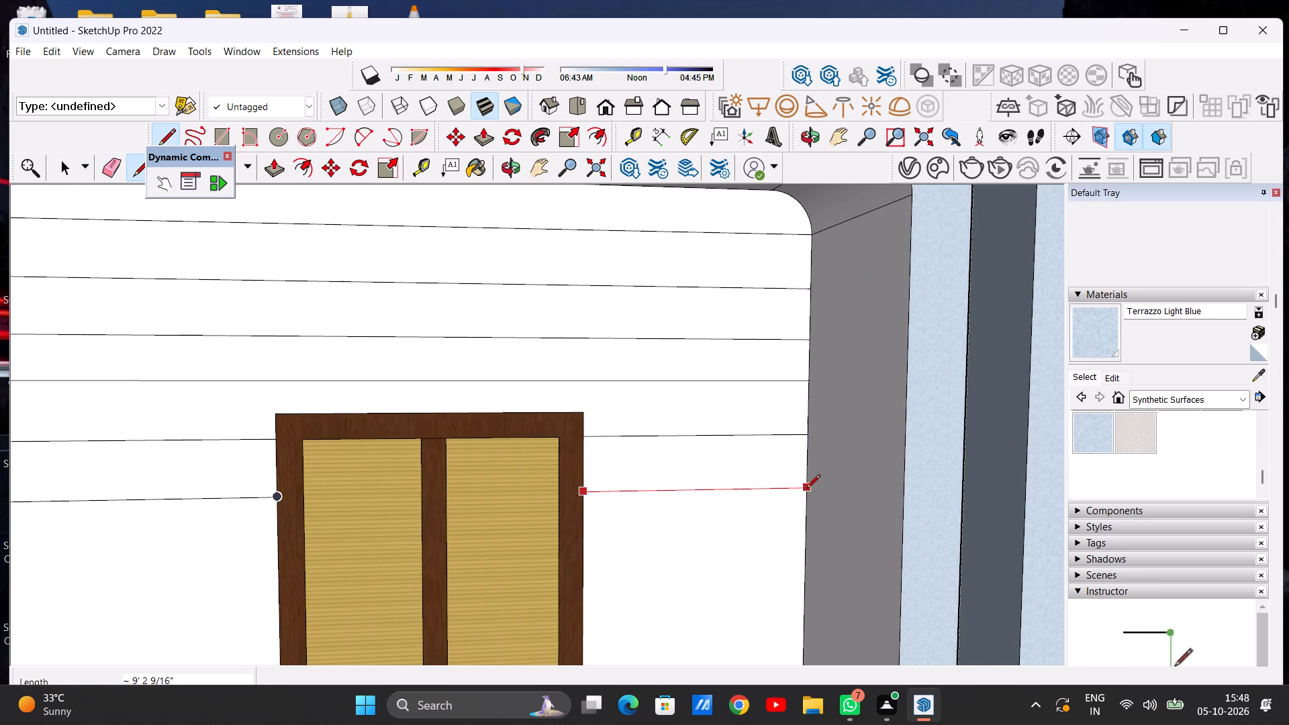
{"action": "left_click", "coordinate": [806, 489]}
{"action": "key", "text": "space"}
Draw a horizontal line about 9' 10 5/8" long below the sixth groove, from the lower balcony block's vertical edge to the window frame.
{"action": "scroll", "coordinate": [795, 514], "scroll_direction": "down", "scroll_amount": 13}
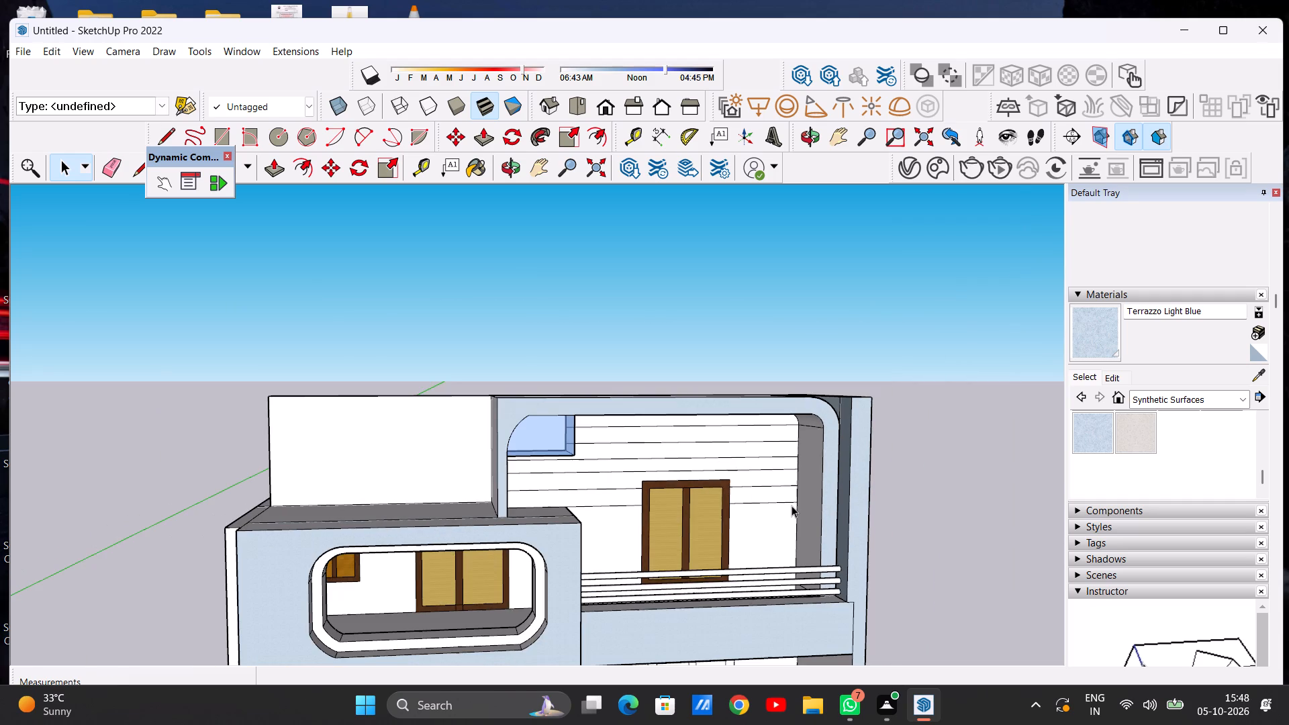
{"action": "key", "text": "l"}
{"action": "middle_click_drag", "start_coordinate": [757, 559], "coordinate": [598, 529]}
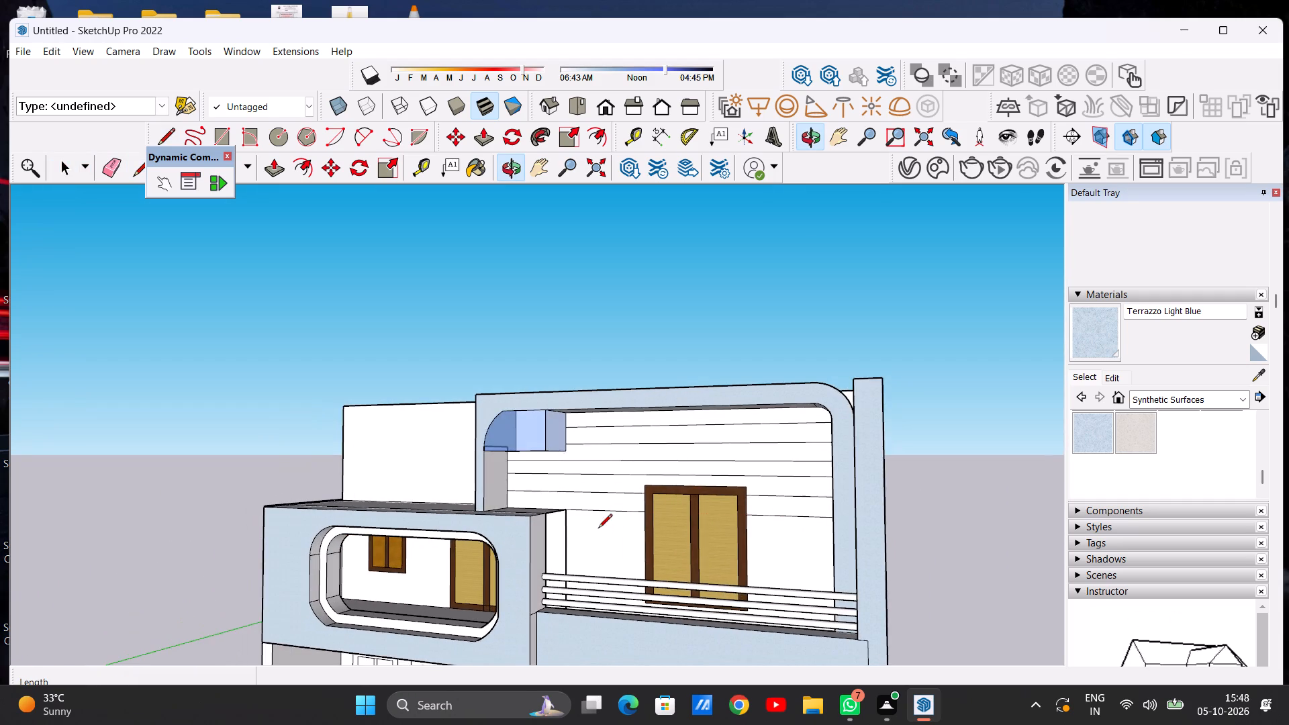
{"action": "scroll", "coordinate": [581, 542], "scroll_direction": "up", "scroll_amount": 11}
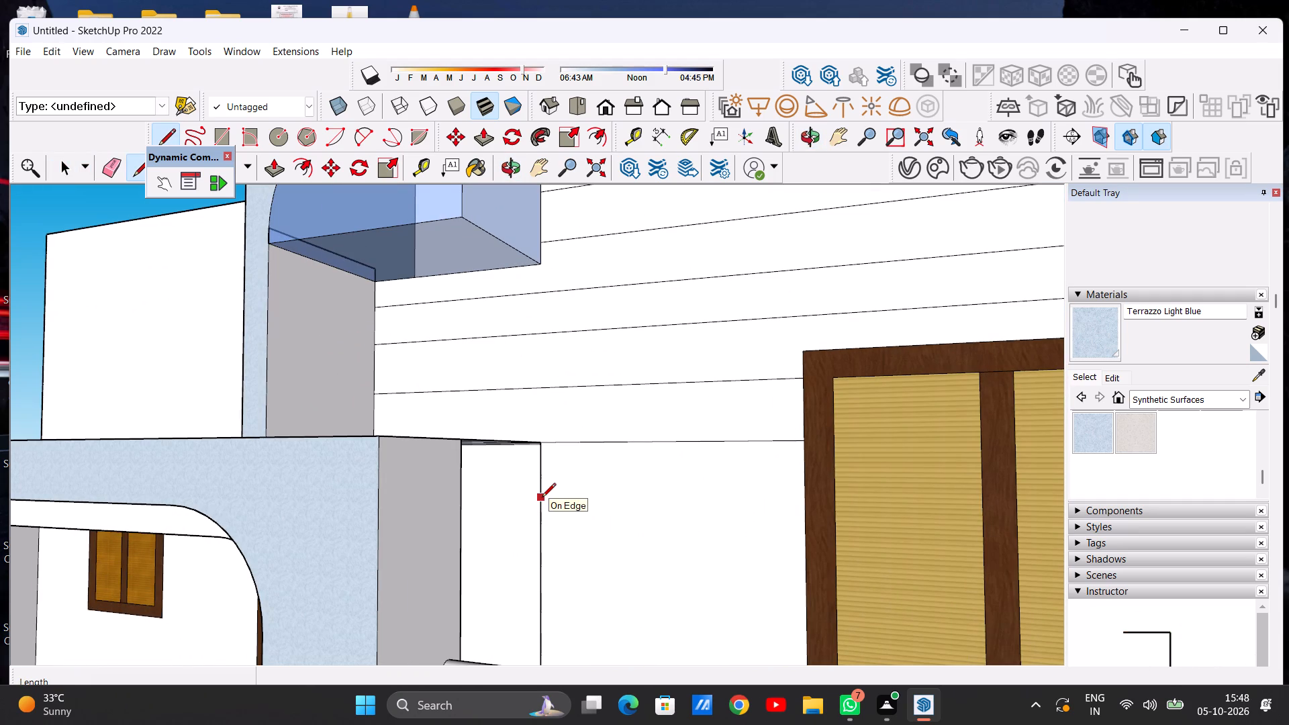
{"action": "left_click", "coordinate": [542, 498]}
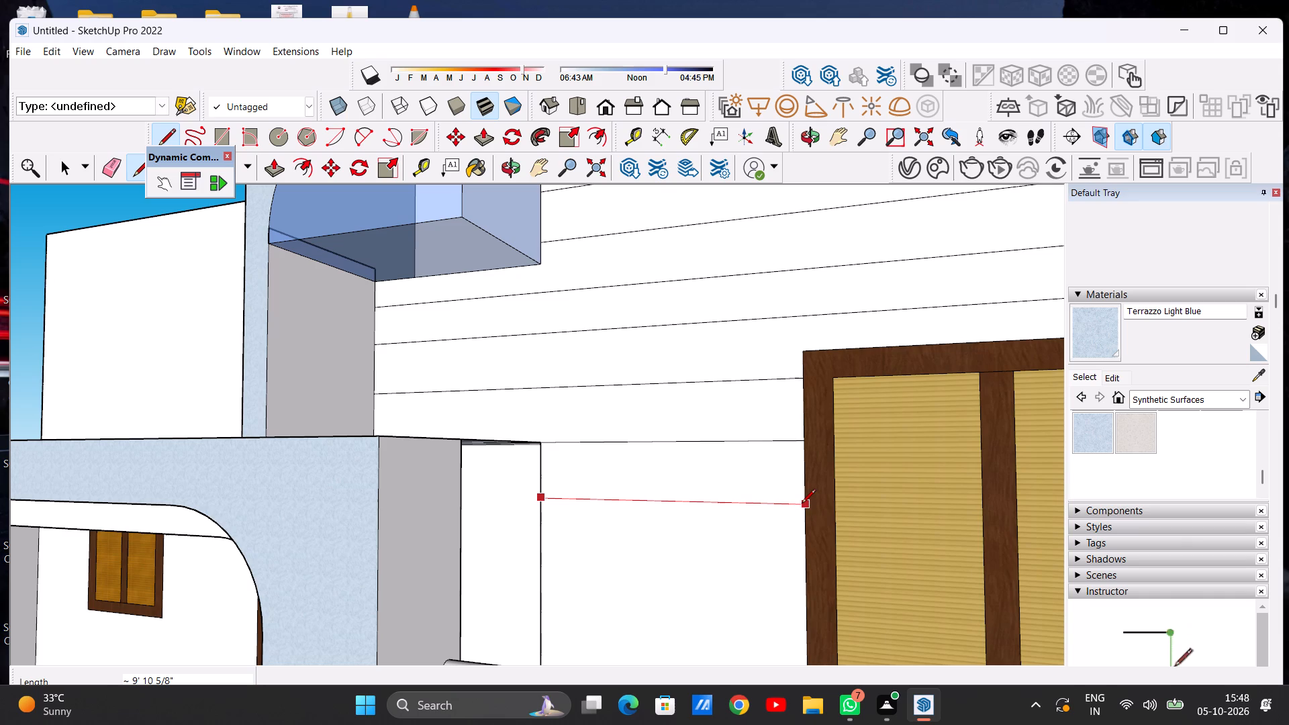
{"action": "left_click", "coordinate": [802, 504]}
{"action": "scroll", "coordinate": [663, 504], "scroll_direction": "down", "scroll_amount": 9}
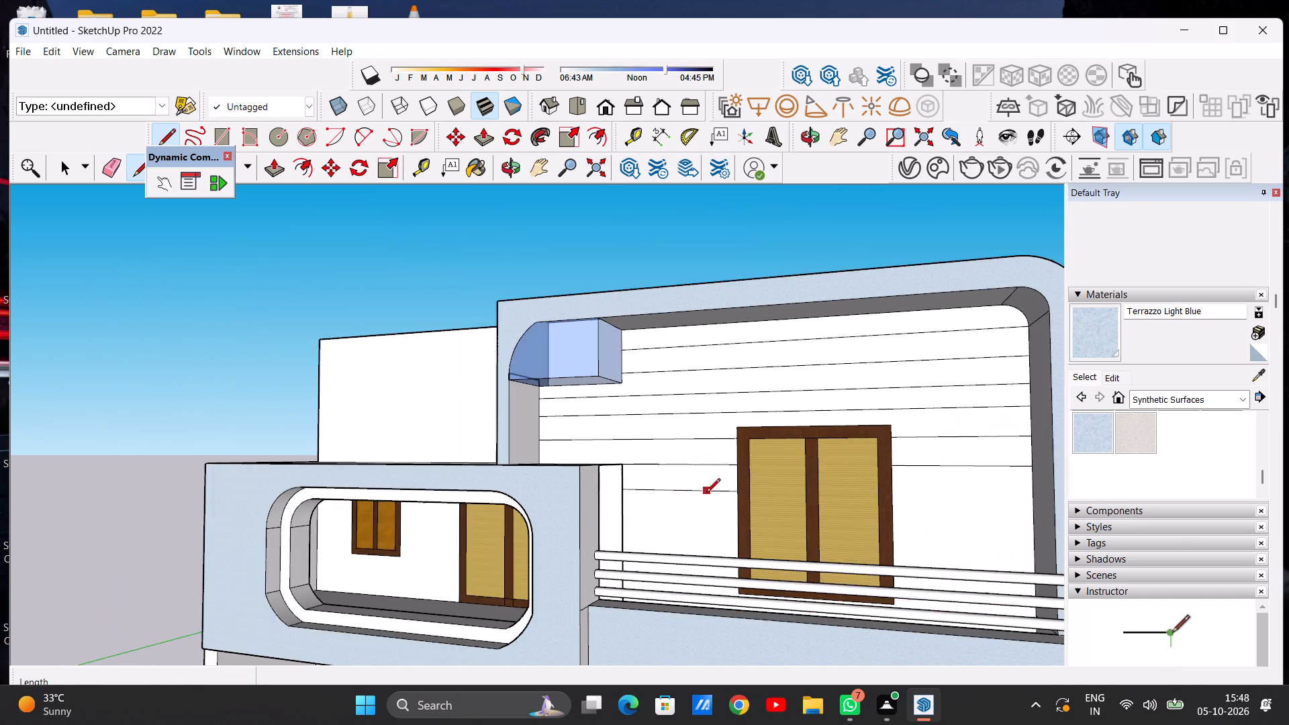
Copy the groove line beside the lower balcony block about 1' 8 9/16" down the window's edge, repeated 5 times at that spacing.
{"action": "scroll", "coordinate": [715, 538], "scroll_direction": "up", "scroll_amount": 5}
{"action": "key", "text": "space"}
{"action": "scroll", "coordinate": [729, 485], "scroll_direction": "up", "scroll_amount": 6}
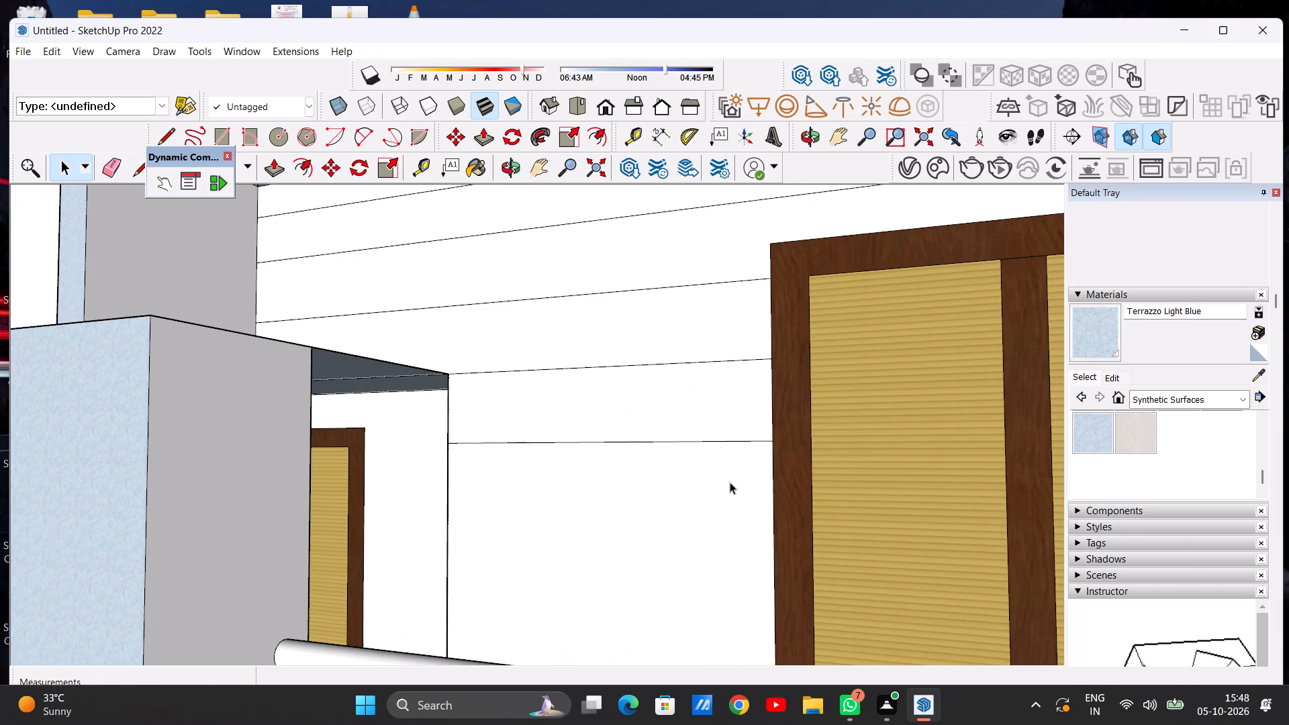
{"action": "left_click", "coordinate": [720, 440]}
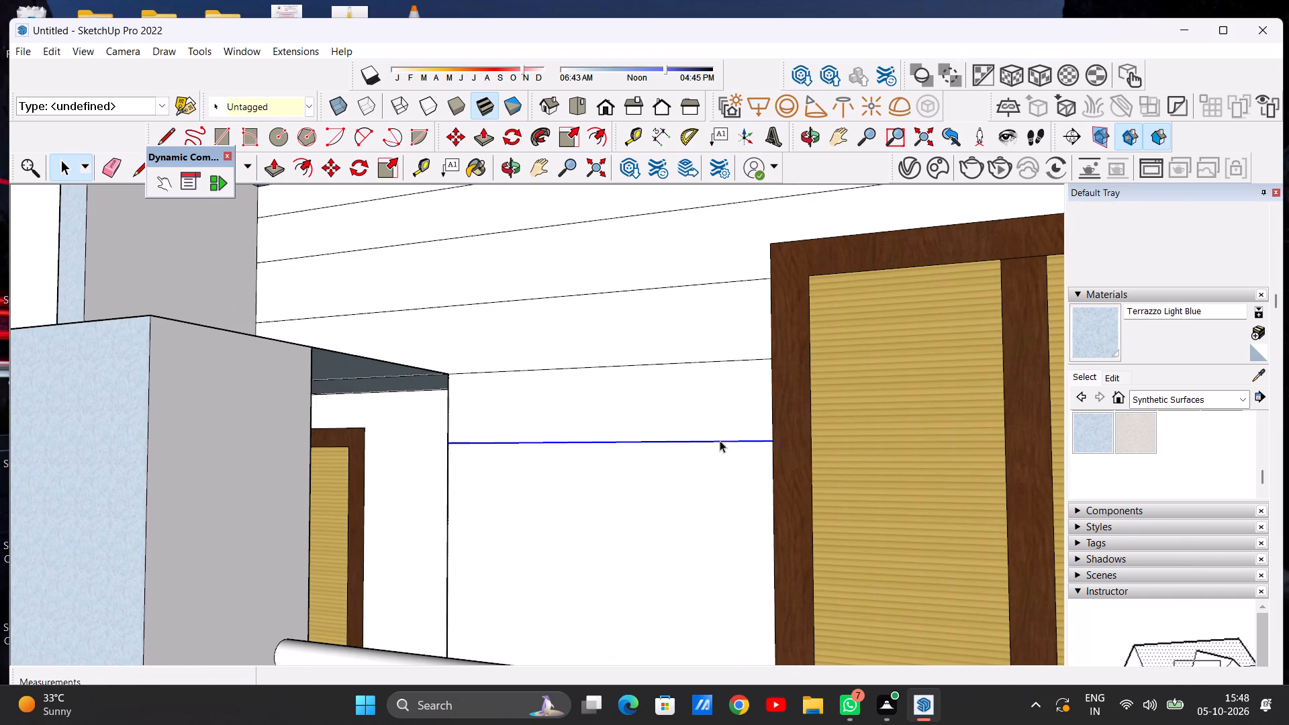
{"action": "key", "text": "m"}
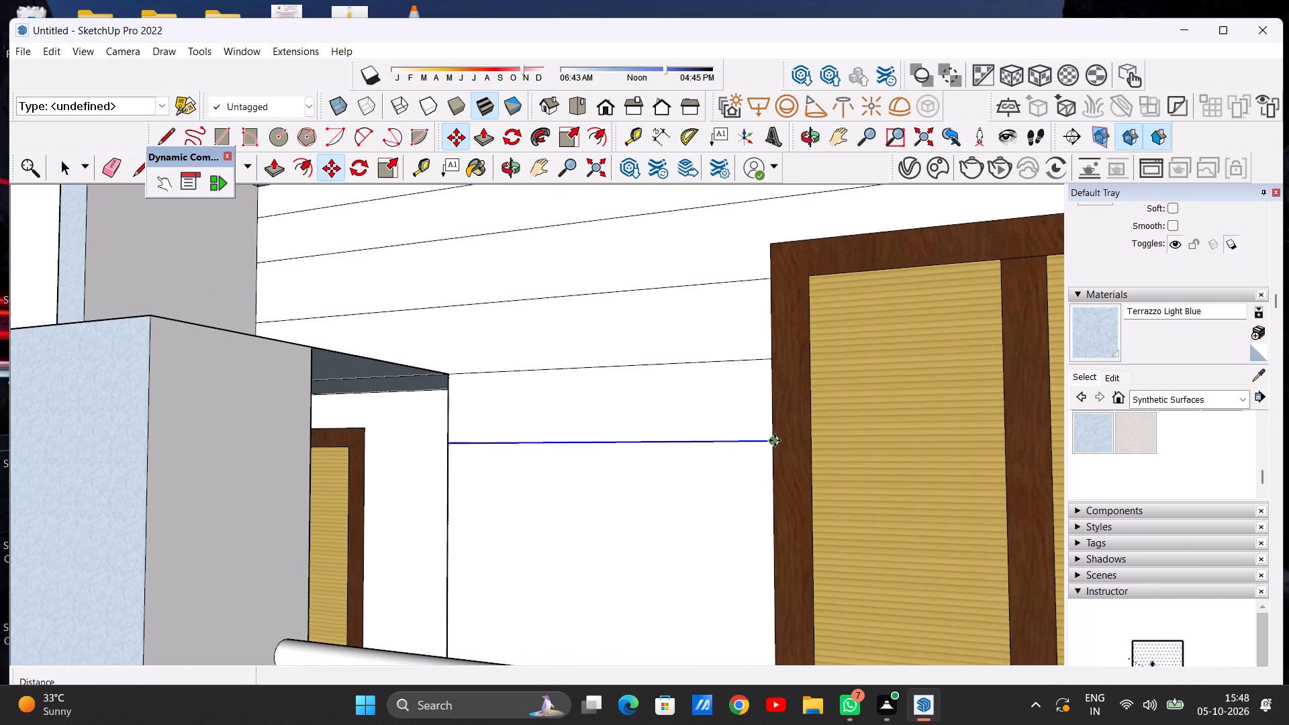
{"action": "left_click", "coordinate": [773, 442]}
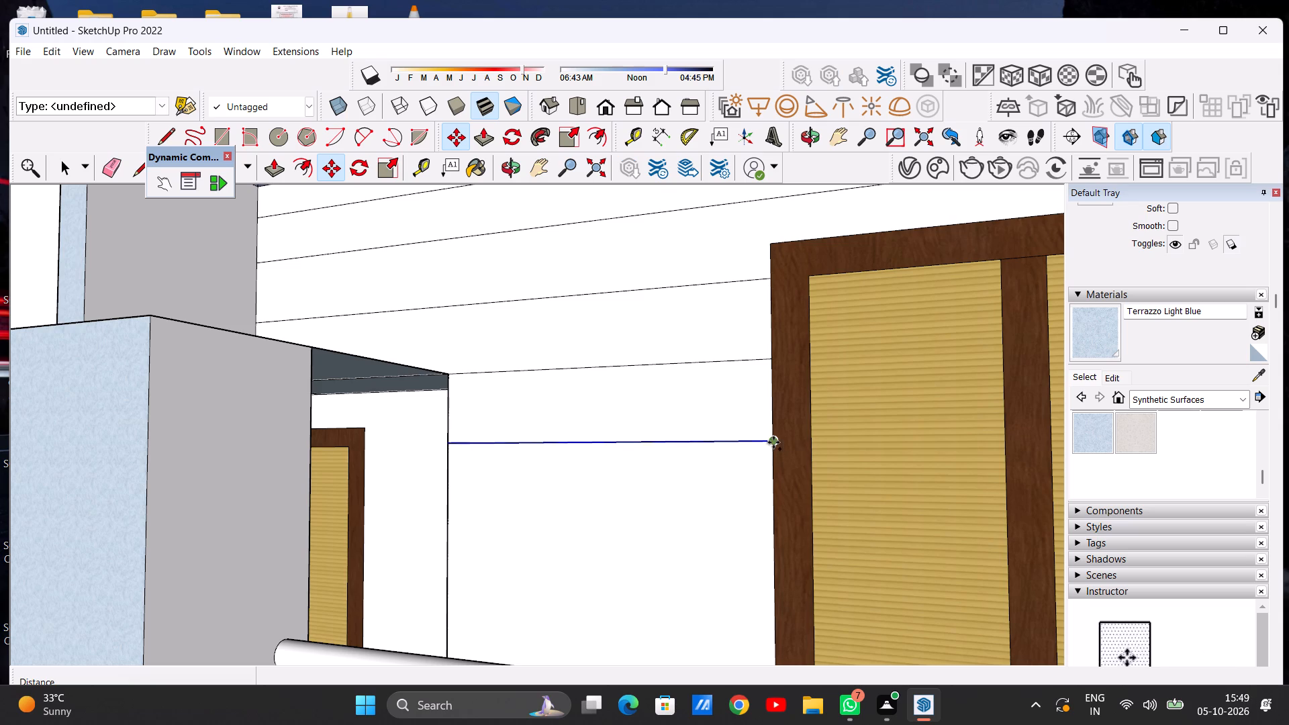
{"action": "left_click", "coordinate": [770, 505]}
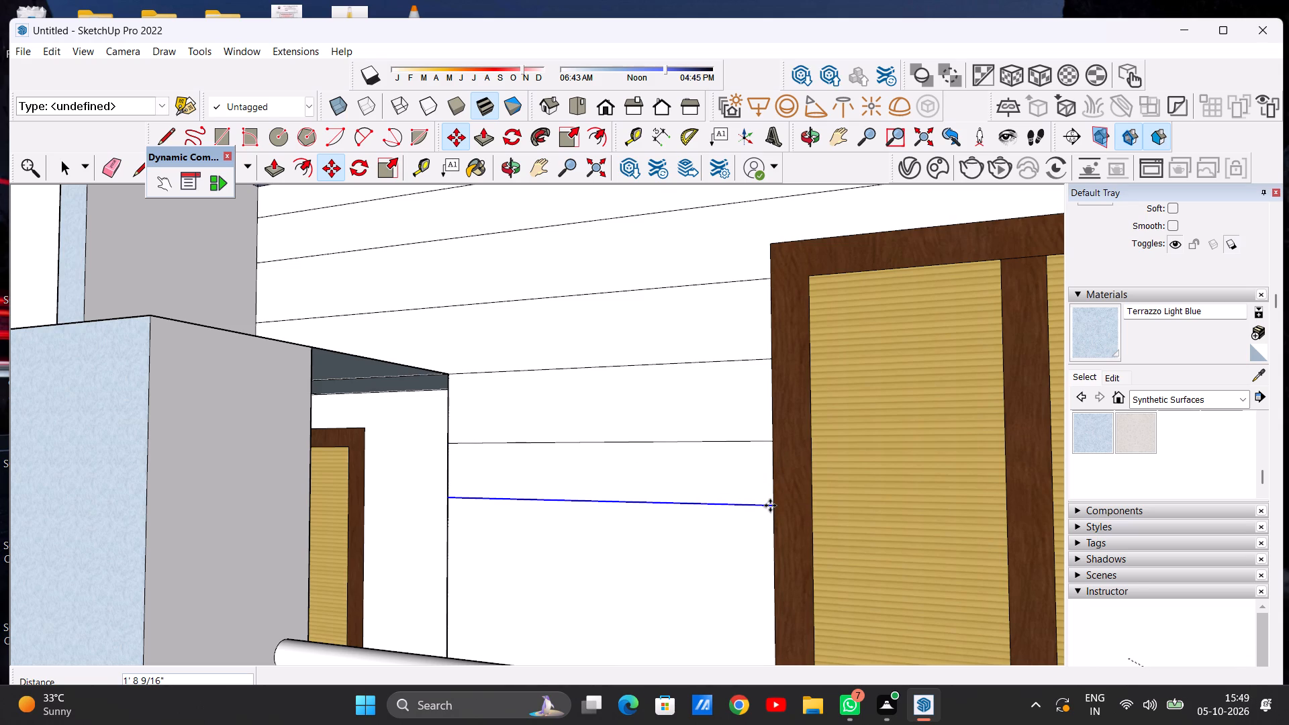
{"action": "key", "text": "shift+asterisk"}
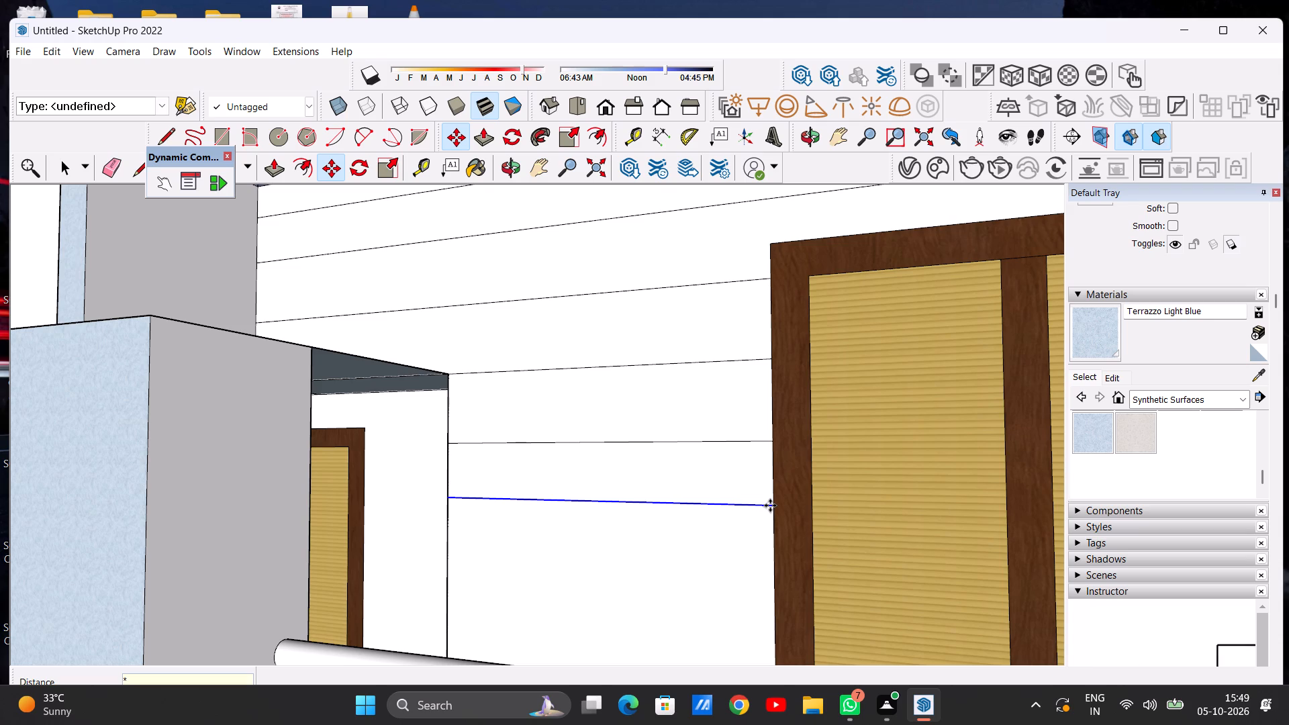
{"action": "key", "text": "5"}
{"action": "key", "text": "Return"}
{"action": "key", "text": "space"}
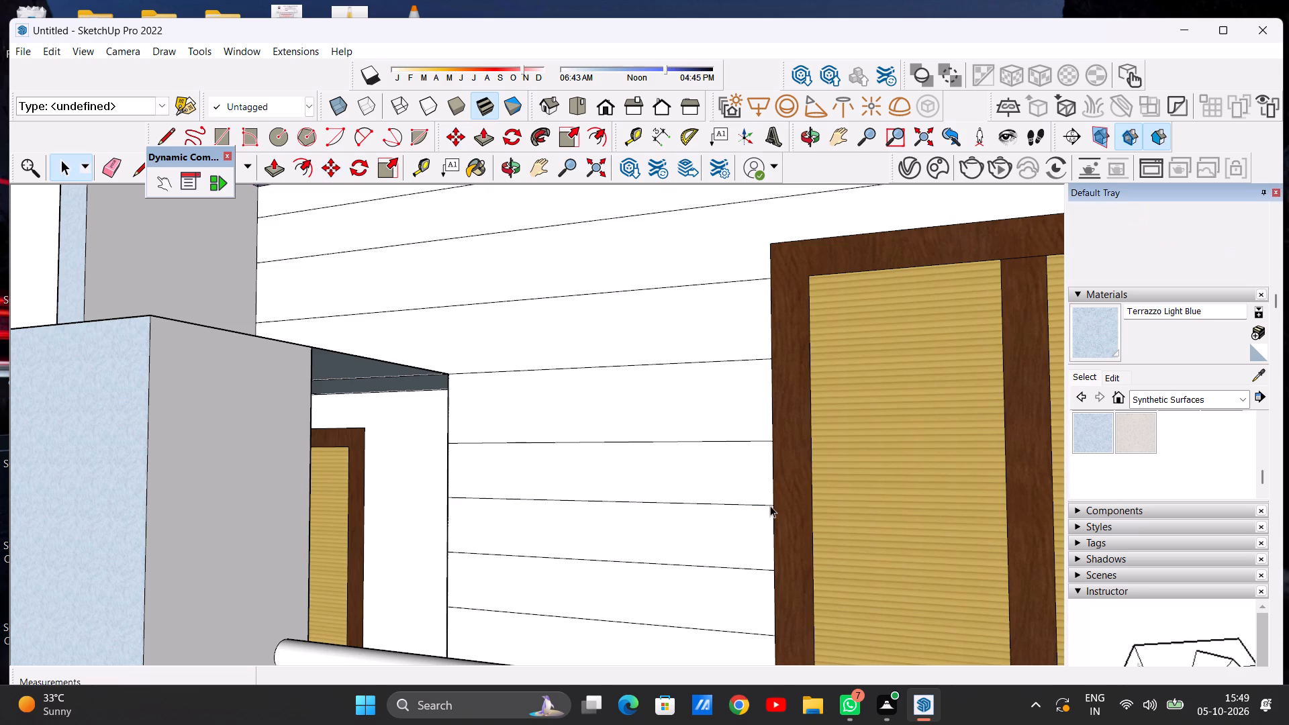
Copy the lowest groove segment between the window's far side and the upper frame 1' 8" downward, repeated 5 times at that spacing.
{"action": "scroll", "coordinate": [614, 514], "scroll_direction": "down", "scroll_amount": 8}
{"action": "middle_click_drag", "start_coordinate": [618, 538], "coordinate": [732, 718]}
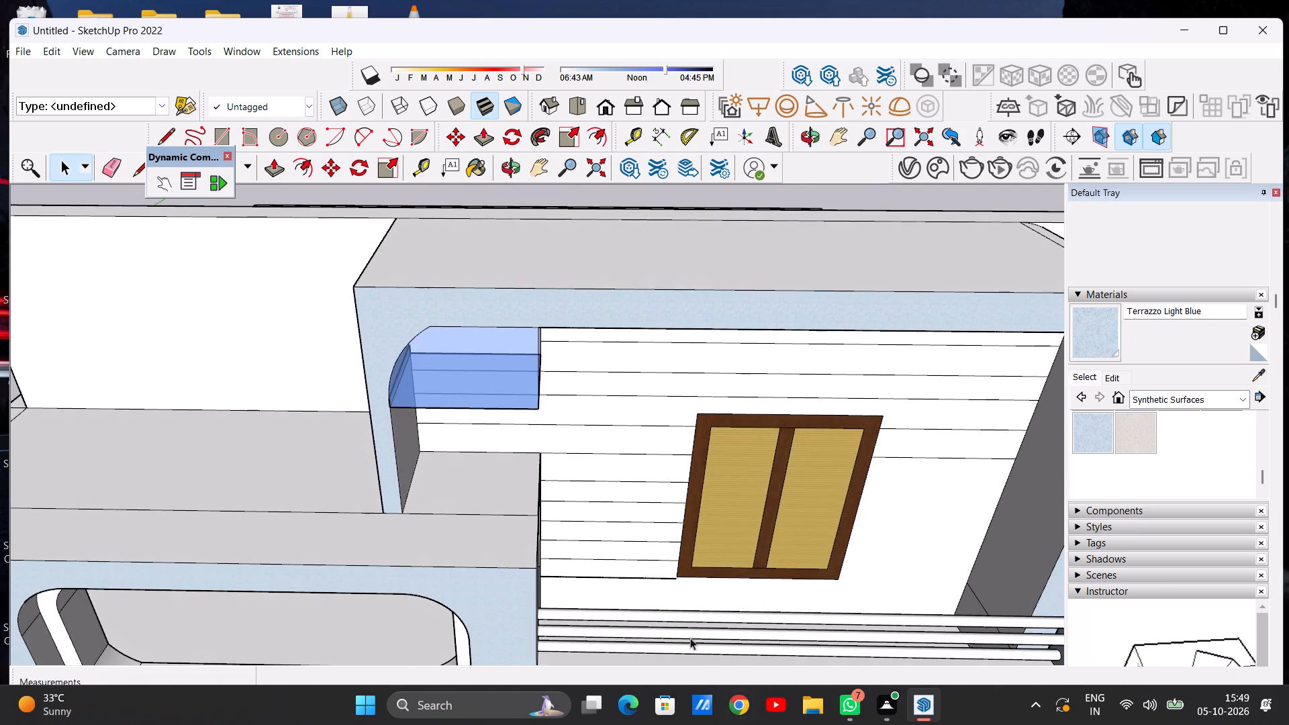
{"action": "scroll", "coordinate": [669, 587], "scroll_direction": "up", "scroll_amount": 12}
{"action": "scroll", "coordinate": [656, 579], "scroll_direction": "down", "scroll_amount": 6}
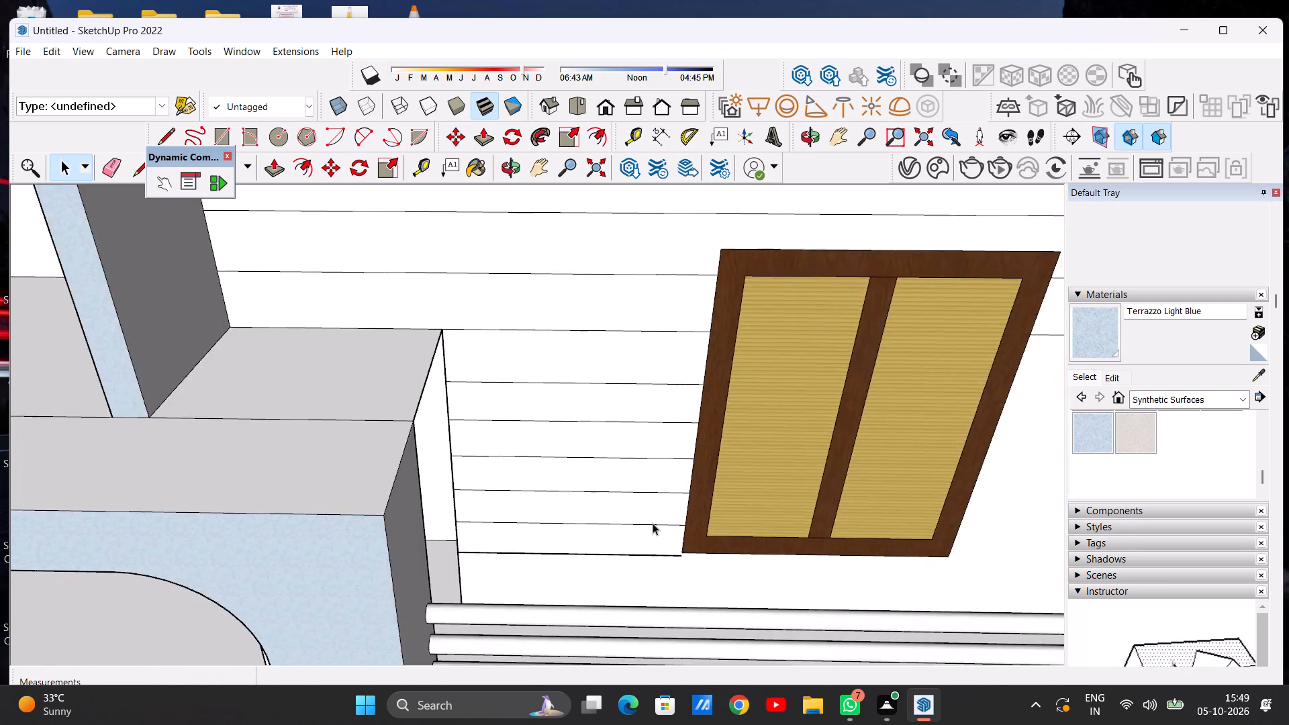
{"action": "scroll", "coordinate": [653, 523], "scroll_direction": "down", "scroll_amount": 15}
{"action": "middle_click_drag", "start_coordinate": [641, 535], "coordinate": [636, 442]}
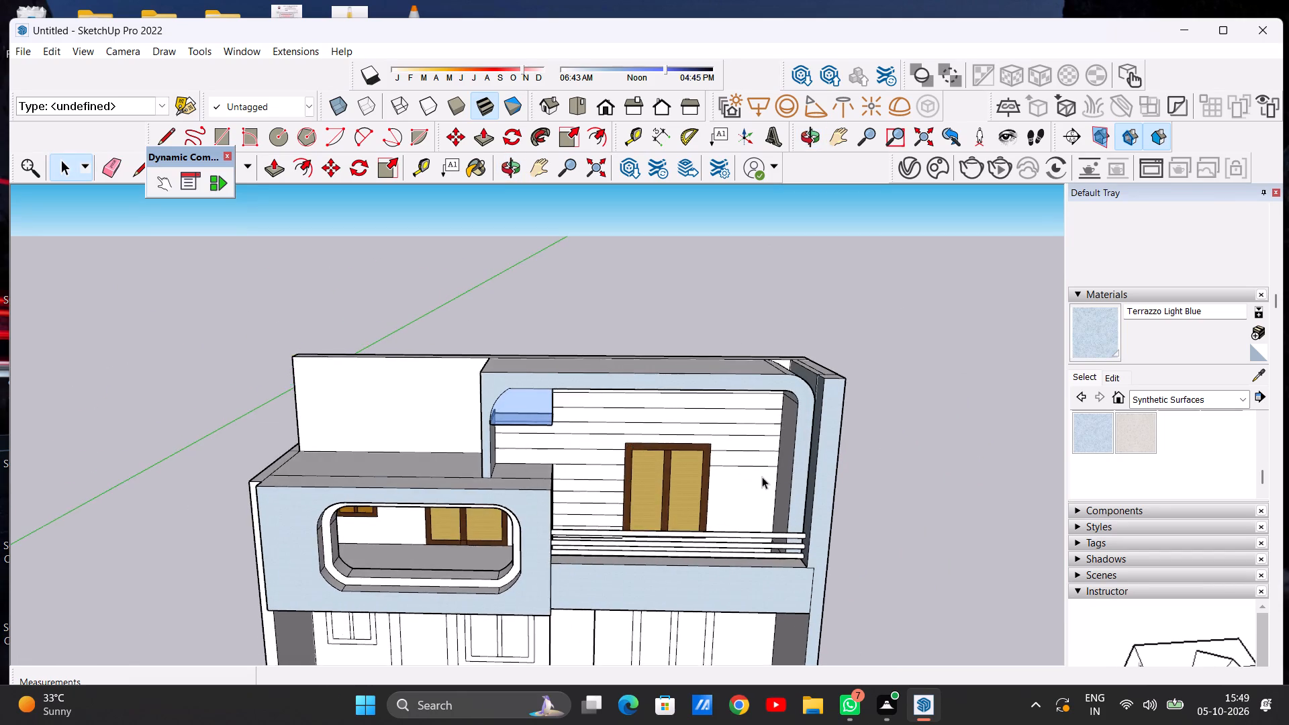
{"action": "scroll", "coordinate": [762, 477], "scroll_direction": "up", "scroll_amount": 13}
{"action": "left_click", "coordinate": [686, 428]}
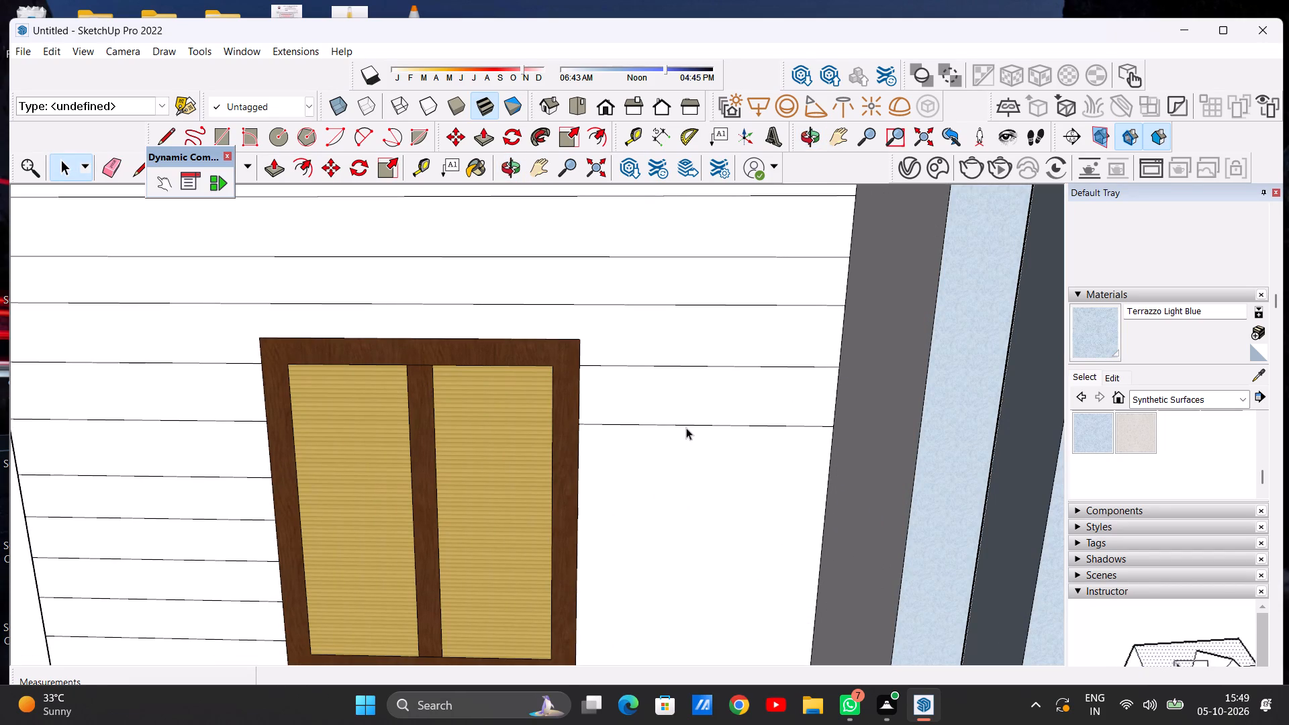
{"action": "scroll", "coordinate": [615, 458], "scroll_direction": "down", "scroll_amount": 9}
{"action": "left_click", "coordinate": [915, 446]}
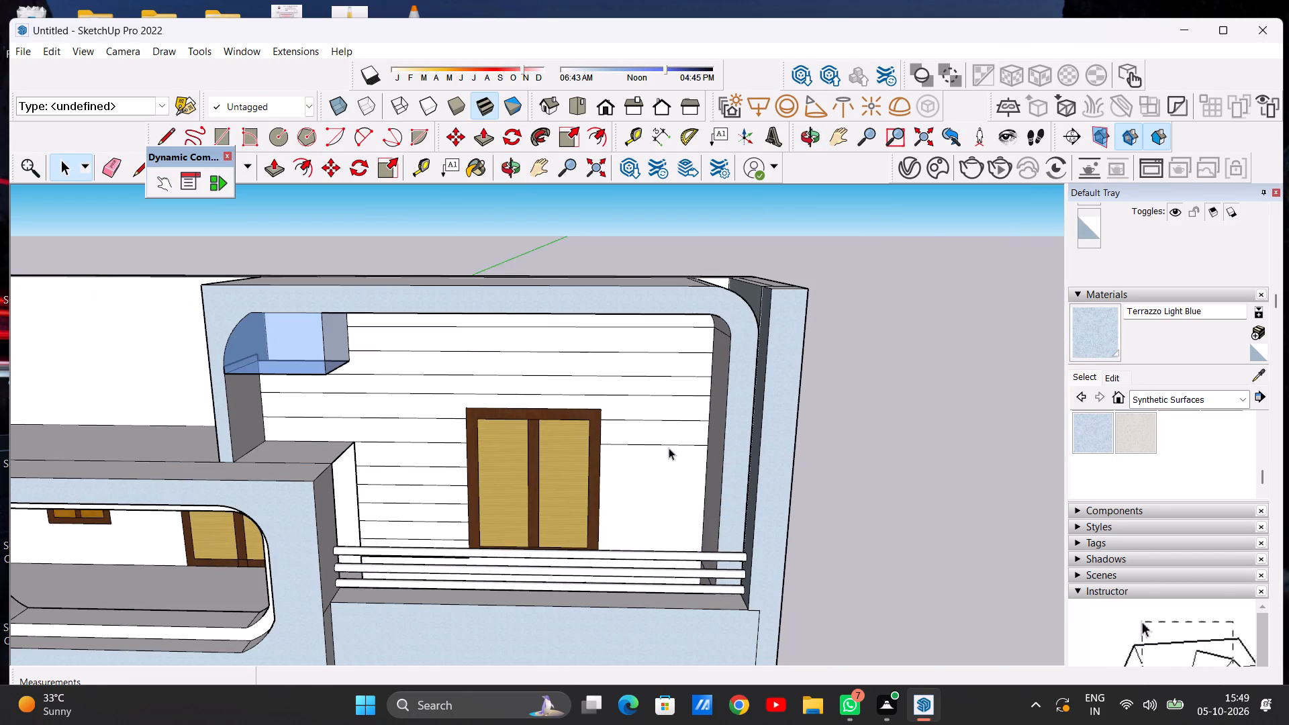
{"action": "scroll", "coordinate": [671, 447], "scroll_direction": "up", "scroll_amount": 20}
{"action": "scroll", "coordinate": [671, 447], "scroll_direction": "up", "scroll_amount": 1}
{"action": "left_click", "coordinate": [663, 430]}
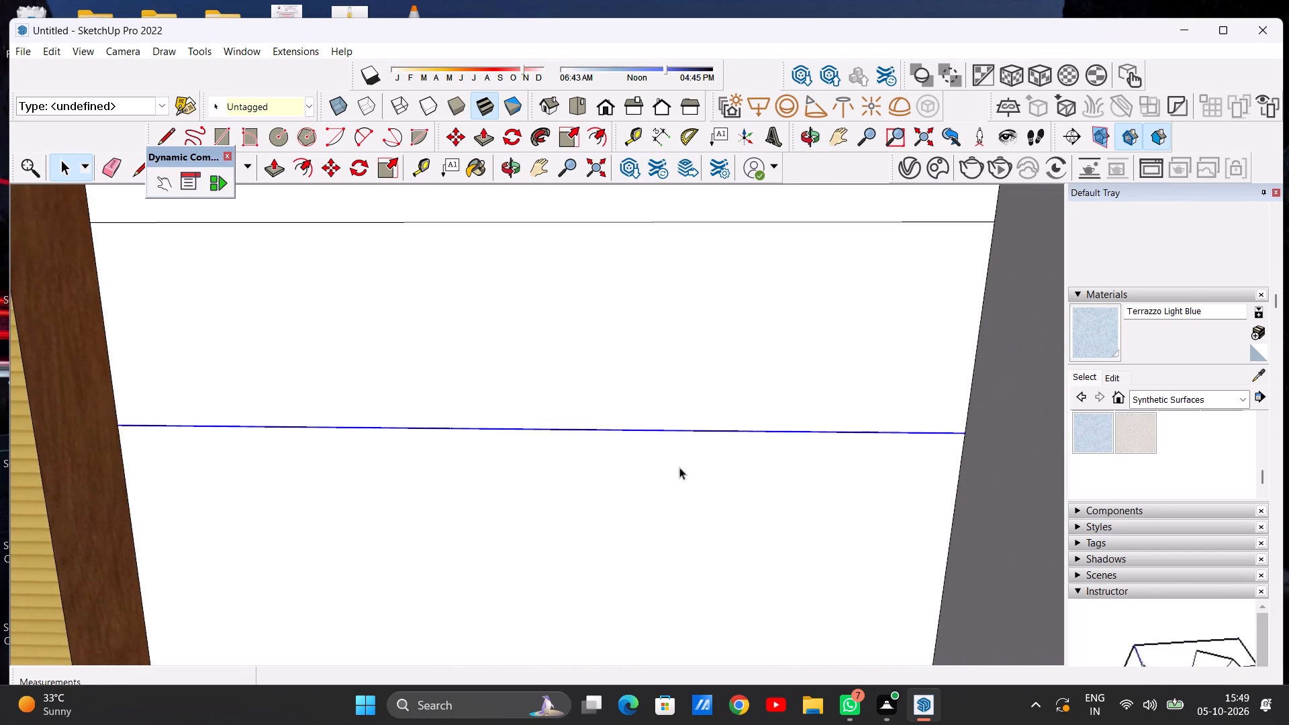
{"action": "scroll", "coordinate": [681, 469], "scroll_direction": "down", "scroll_amount": 13}
{"action": "scroll", "coordinate": [700, 457], "scroll_direction": "up", "scroll_amount": 20}
{"action": "scroll", "coordinate": [700, 457], "scroll_direction": "up", "scroll_amount": 2}
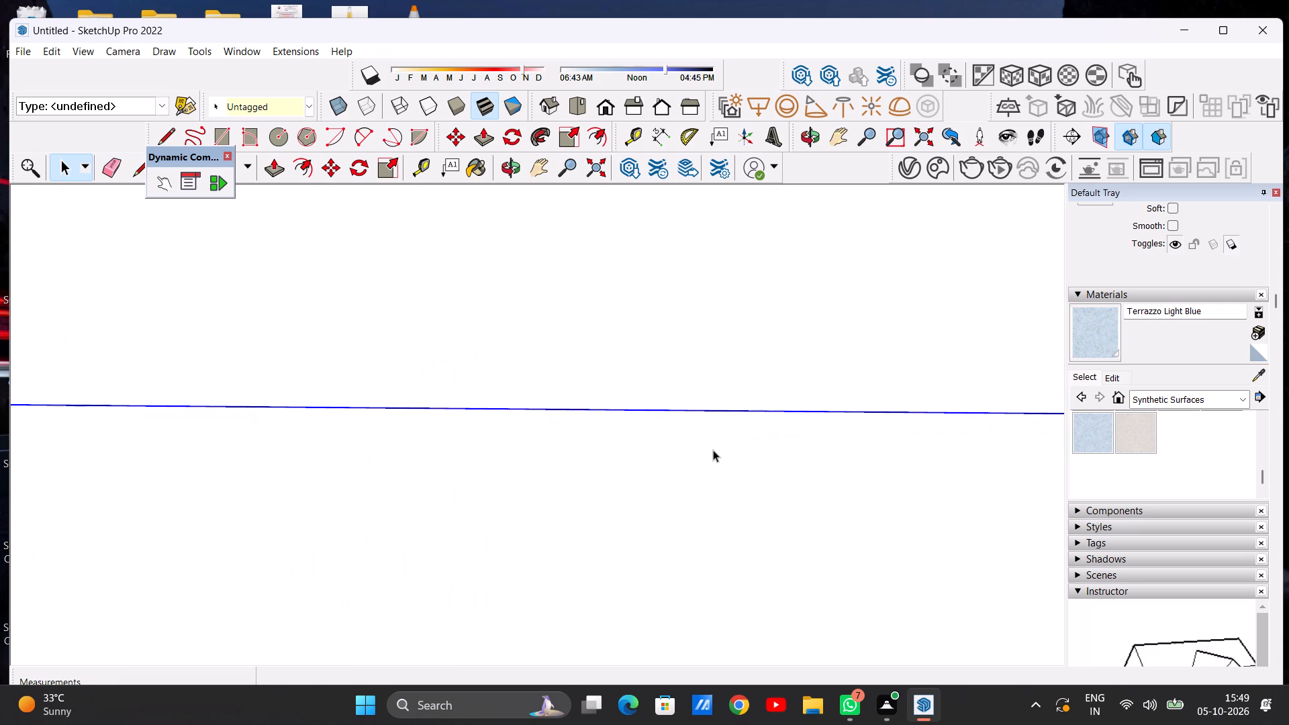
{"action": "scroll", "coordinate": [713, 450], "scroll_direction": "down", "scroll_amount": 7}
{"action": "key", "text": "m"}
{"action": "scroll", "coordinate": [713, 450], "scroll_direction": "down", "scroll_amount": 10}
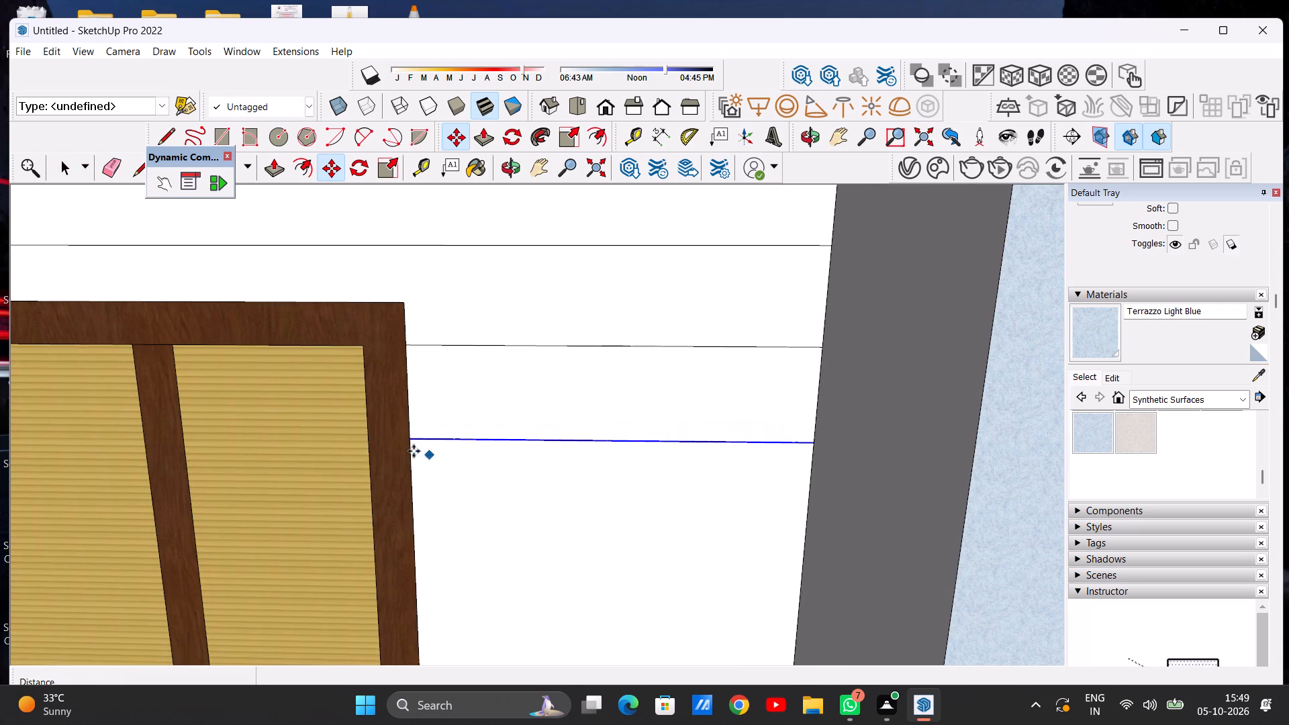
{"action": "left_click", "coordinate": [410, 441]}
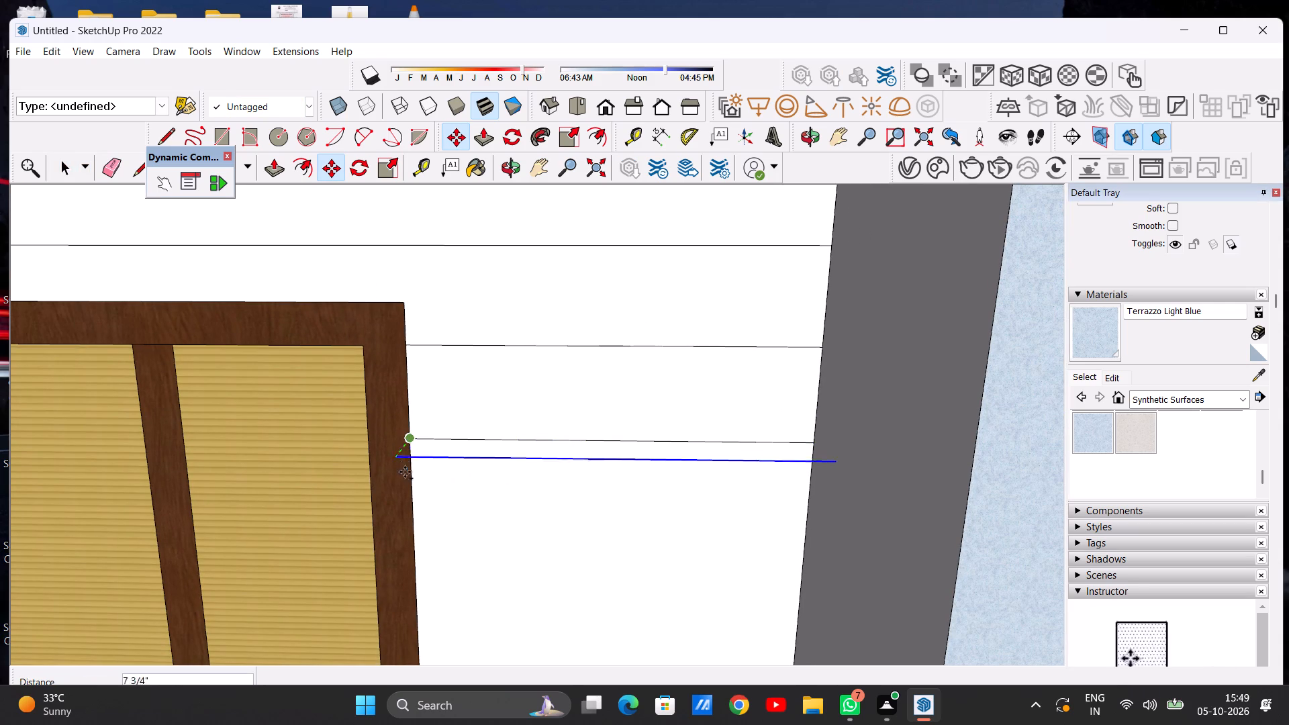
{"action": "left_click", "coordinate": [414, 507]}
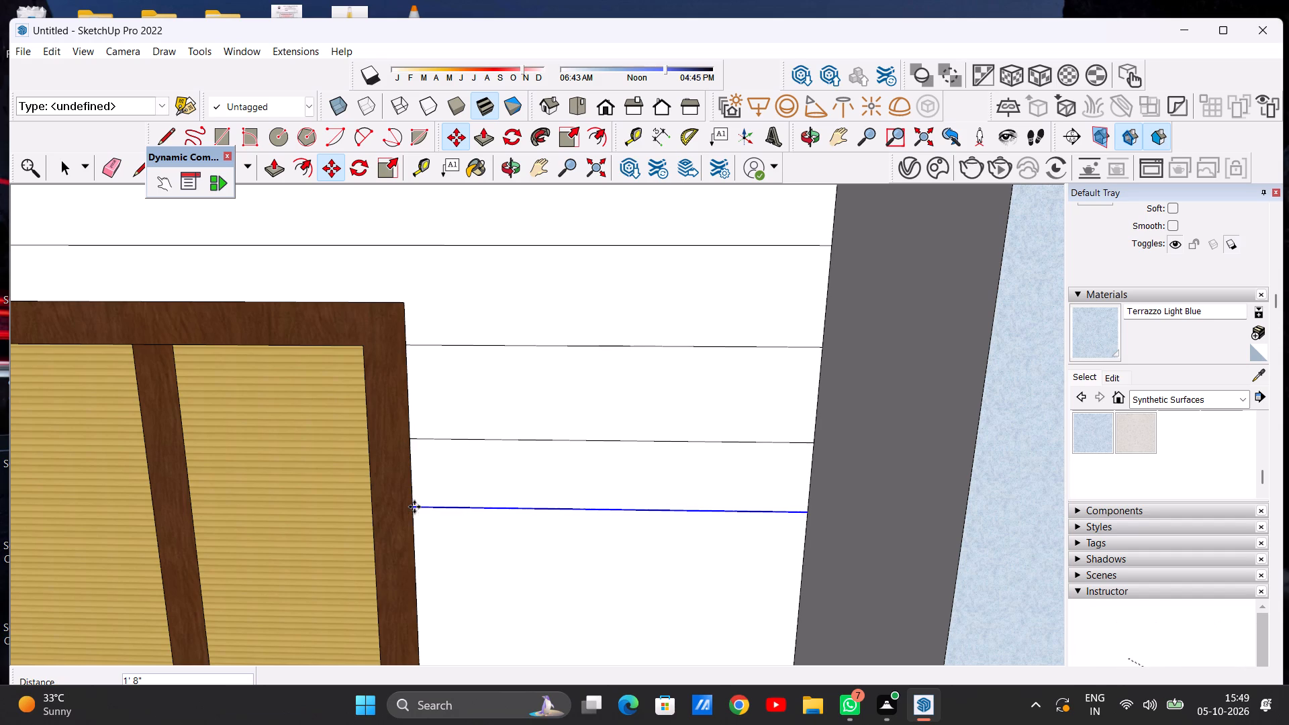
{"action": "key", "text": "shift+asterisk"}
{"action": "key", "text": "5"}
{"action": "key", "text": "Return"}
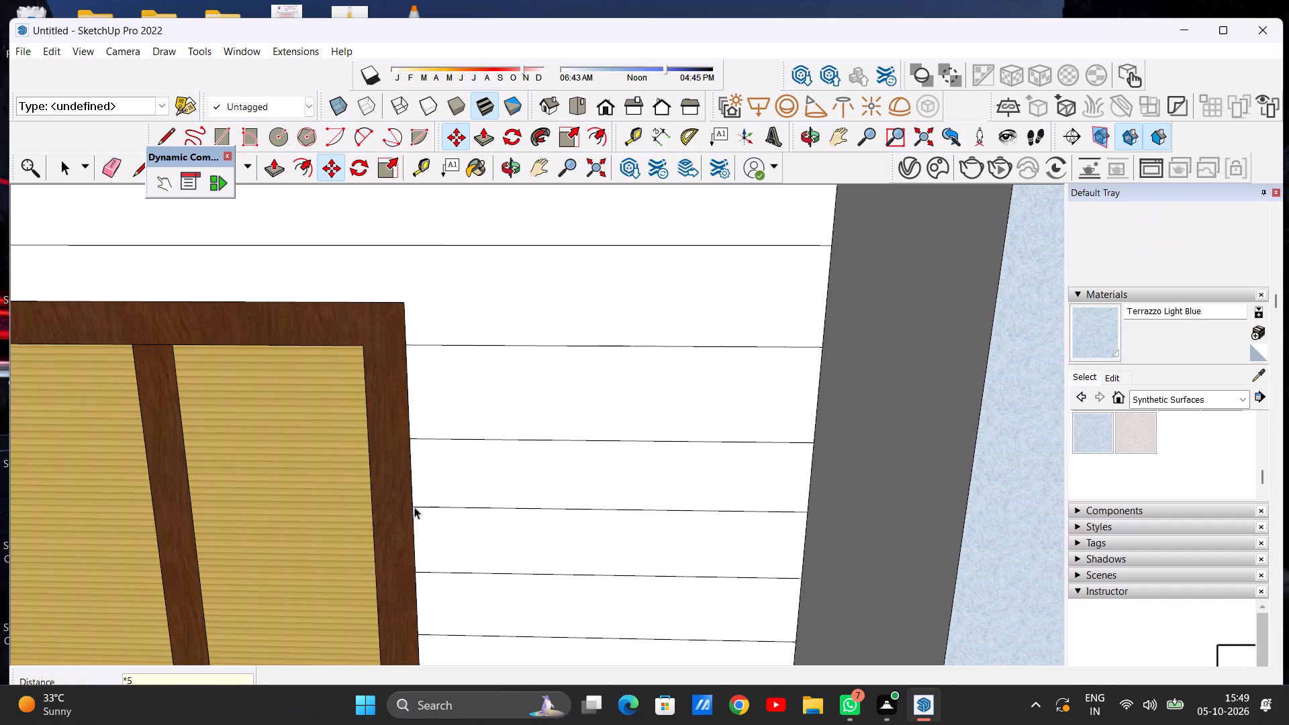
{"action": "key", "text": "space"}
{"action": "scroll", "coordinate": [519, 553], "scroll_direction": "down", "scroll_amount": 17}
{"action": "middle_click_drag", "start_coordinate": [510, 569], "coordinate": [536, 505]}
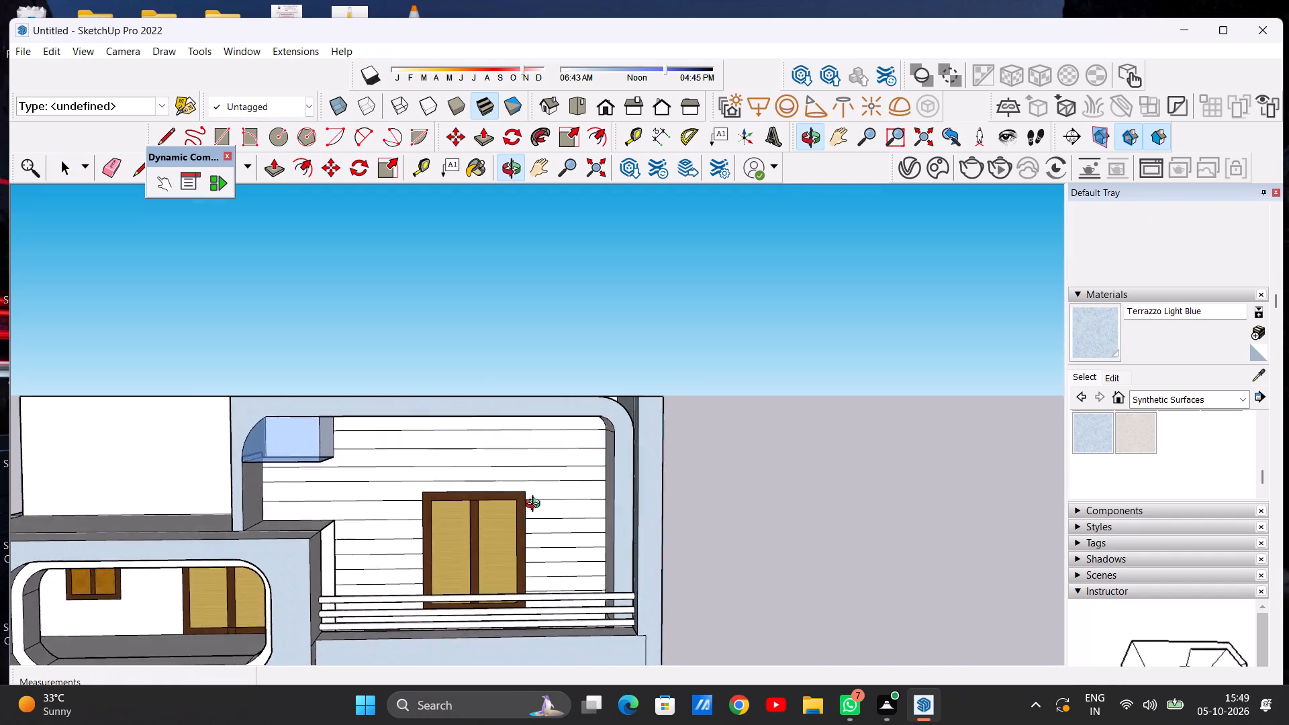
{"action": "middle_click_drag", "start_coordinate": [536, 505], "coordinate": [548, 505]}
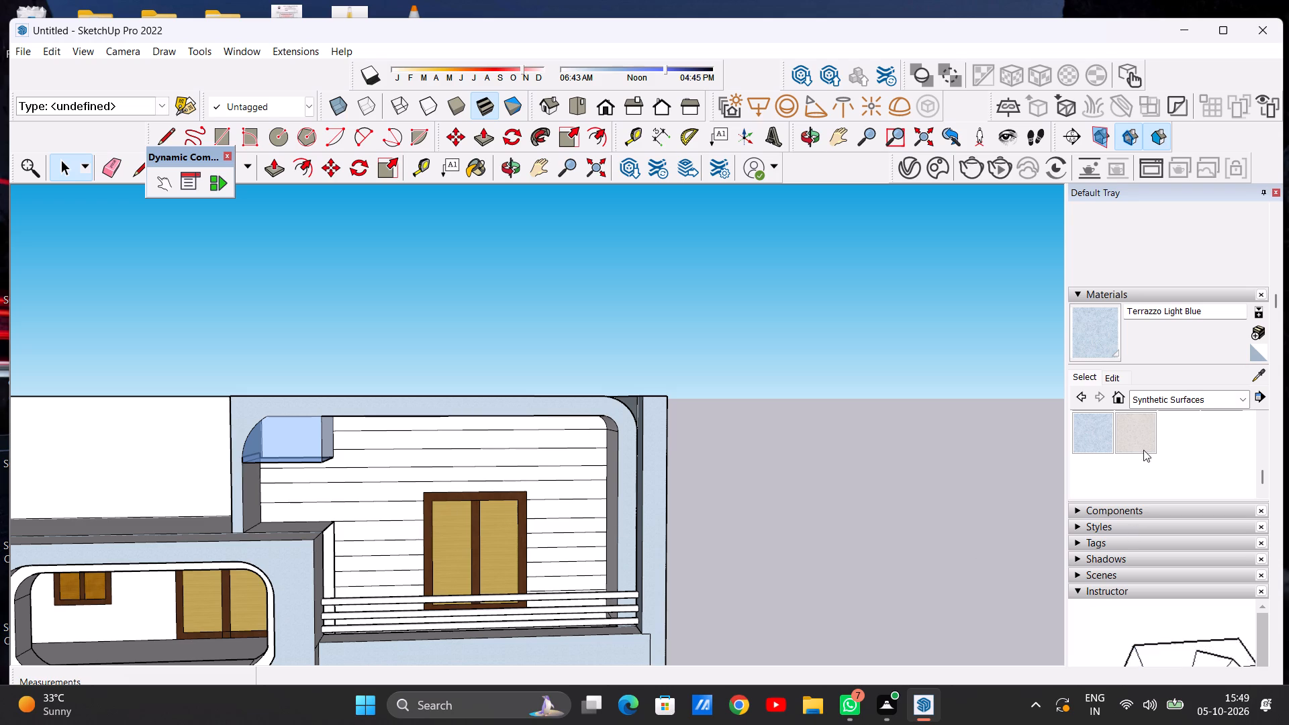
Paint the top four grooved wall strips inside the upper frame with Formica Speckled Grey.
{"action": "scroll", "coordinate": [1143, 451], "scroll_direction": "up", "scroll_amount": 2}
{"action": "left_click", "coordinate": [1140, 468]}
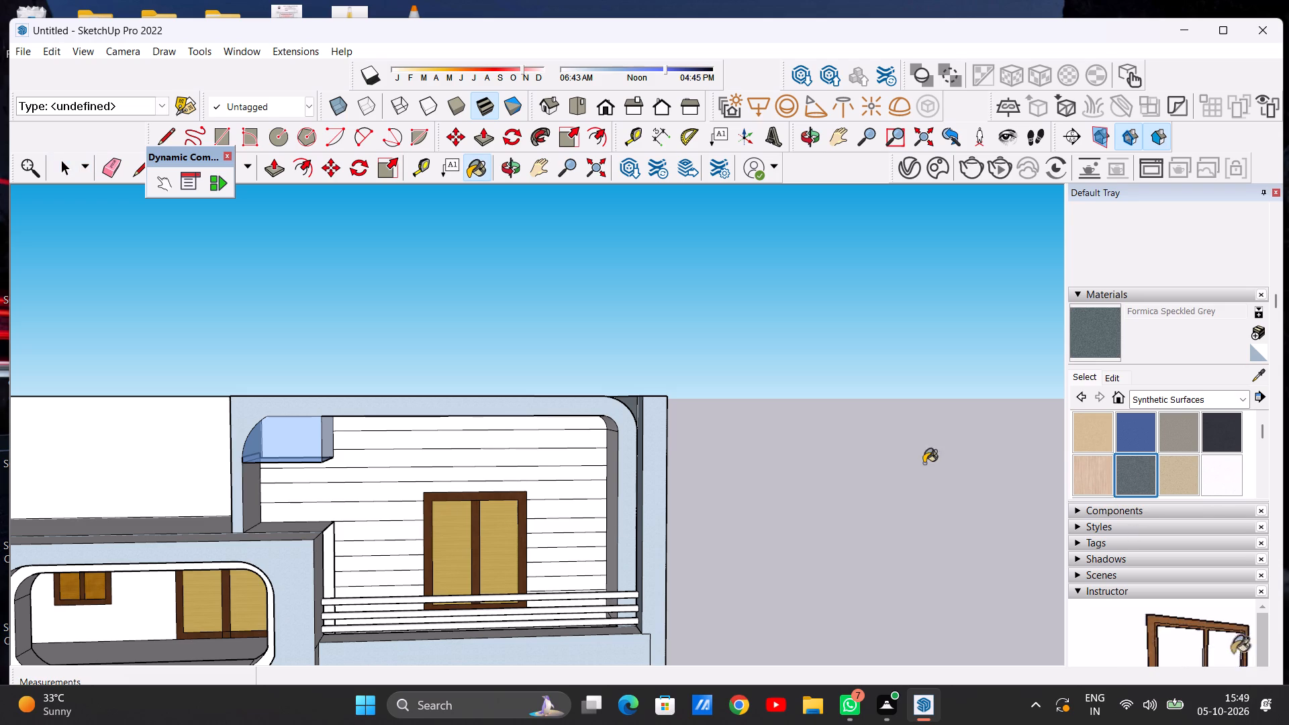
{"action": "scroll", "coordinate": [585, 429], "scroll_direction": "up", "scroll_amount": 12}
{"action": "left_click", "coordinate": [581, 417]}
{"action": "left_click", "coordinate": [592, 466]}
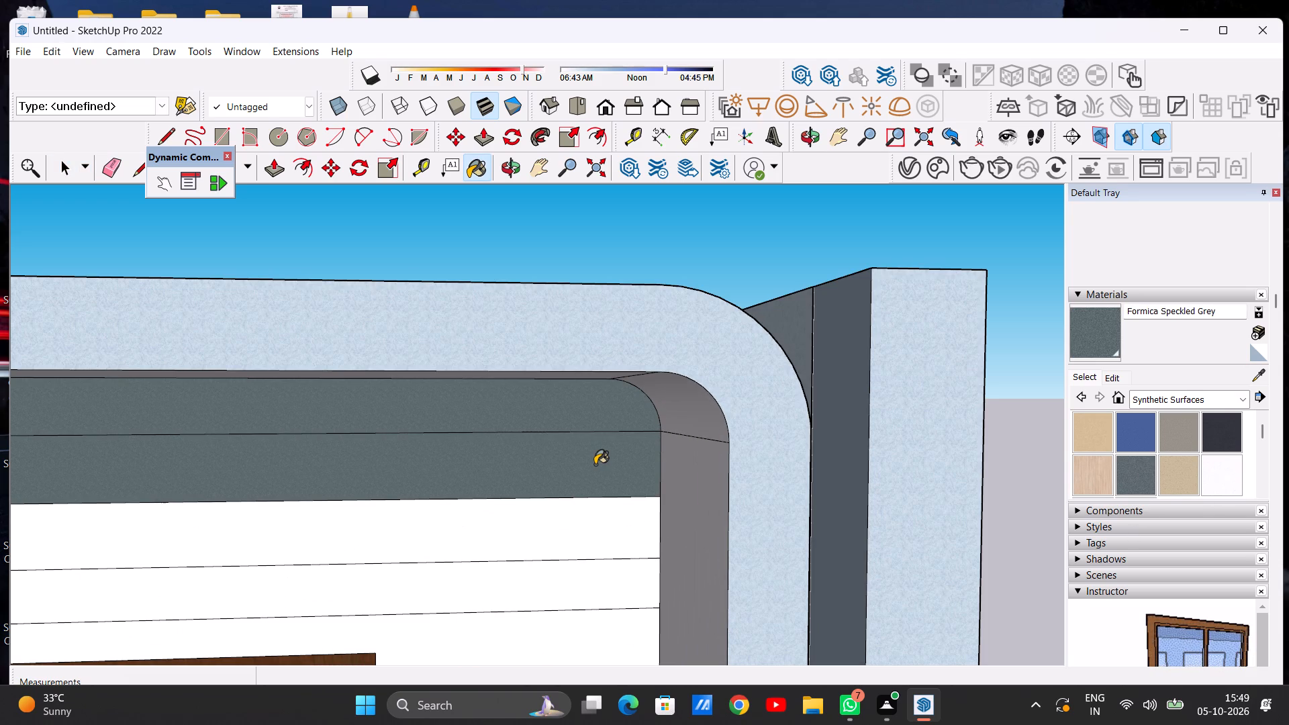
{"action": "left_click", "coordinate": [609, 528]}
{"action": "left_click", "coordinate": [613, 587]}
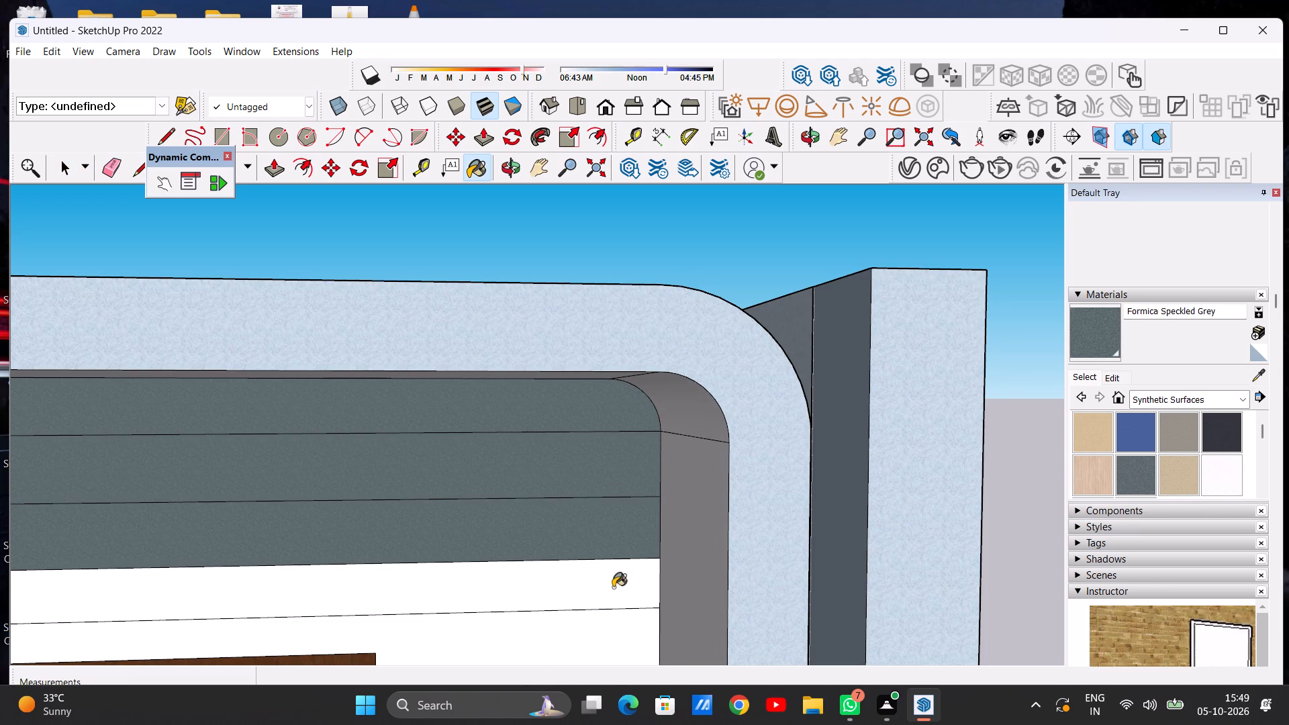
{"action": "scroll", "coordinate": [612, 465], "scroll_direction": "down", "scroll_amount": 12}
{"action": "scroll", "coordinate": [610, 550], "scroll_direction": "up", "scroll_amount": 7}
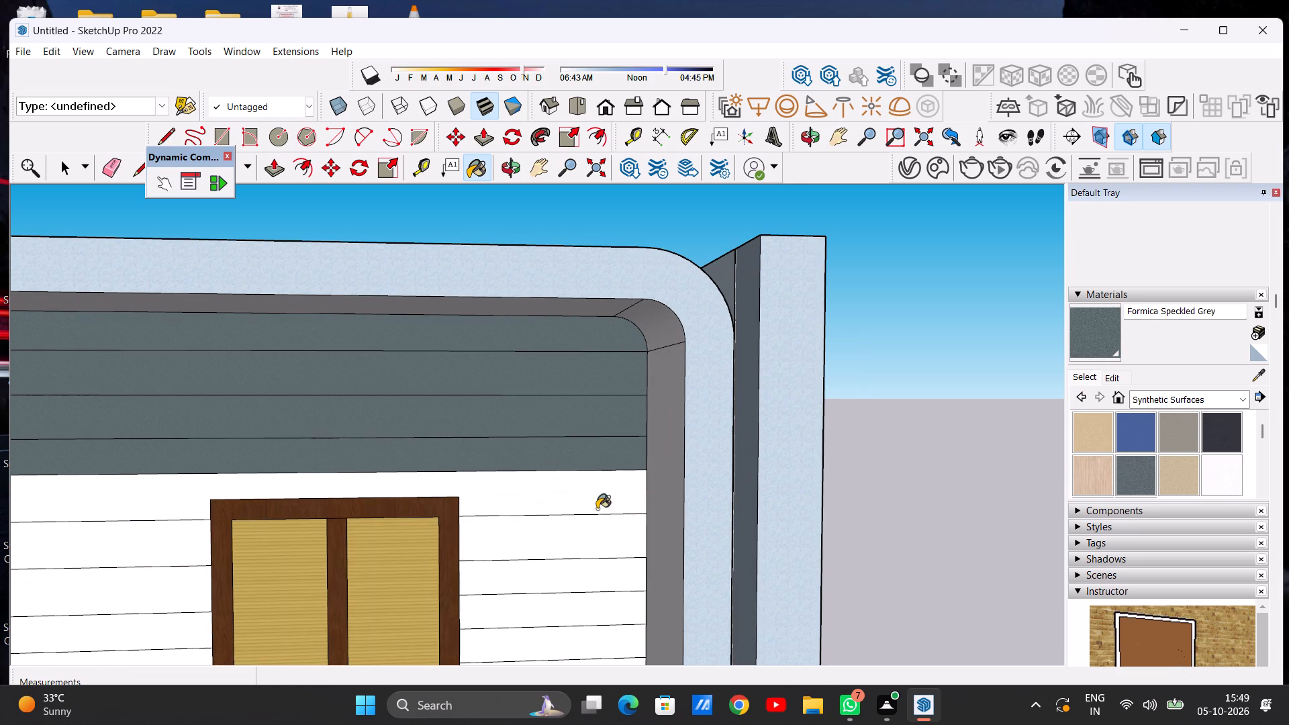
Fill the remaining wall strips on the window's far side and the area below the window with Formica Speckled Grey.
{"action": "left_click", "coordinate": [597, 509]}
{"action": "left_click", "coordinate": [600, 533]}
{"action": "left_click_drag", "start_coordinate": [601, 561], "coordinate": [606, 608]}
{"action": "scroll", "coordinate": [596, 462], "scroll_direction": "down", "scroll_amount": 3}
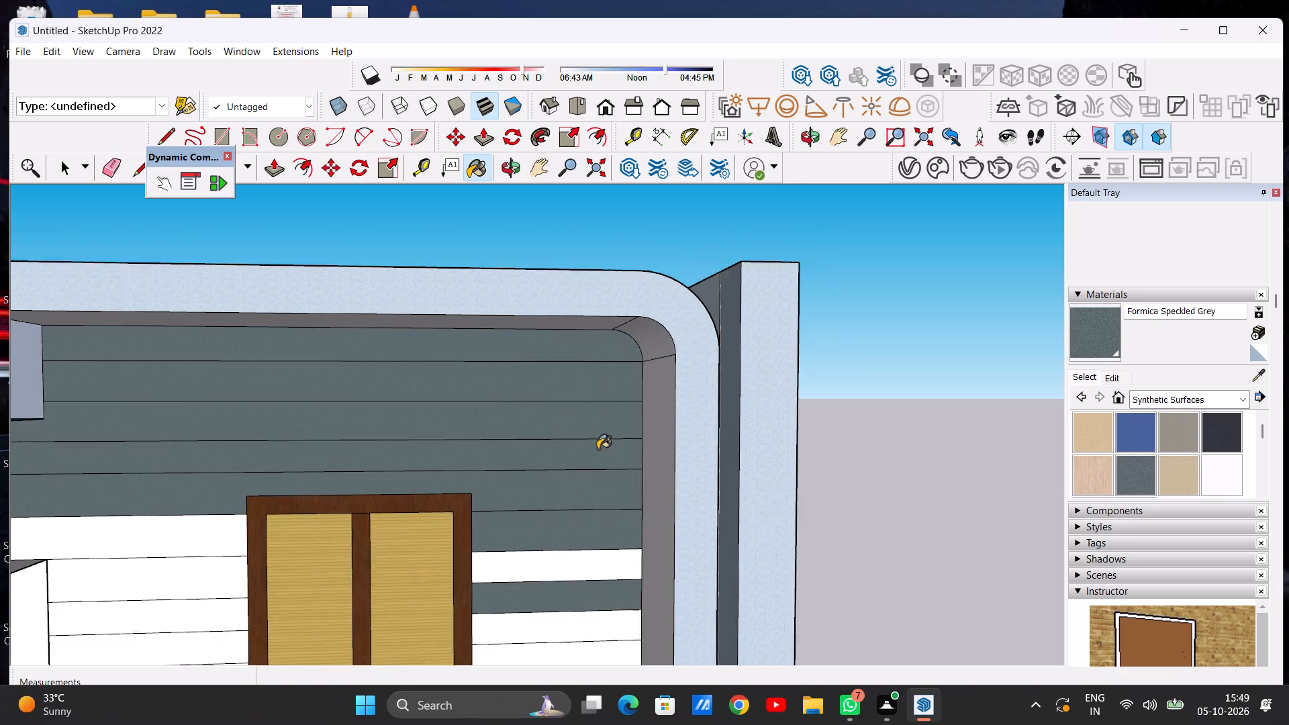
{"action": "scroll", "coordinate": [598, 449], "scroll_direction": "down", "scroll_amount": 4}
{"action": "left_click", "coordinate": [575, 518]}
{"action": "left_click", "coordinate": [573, 553]}
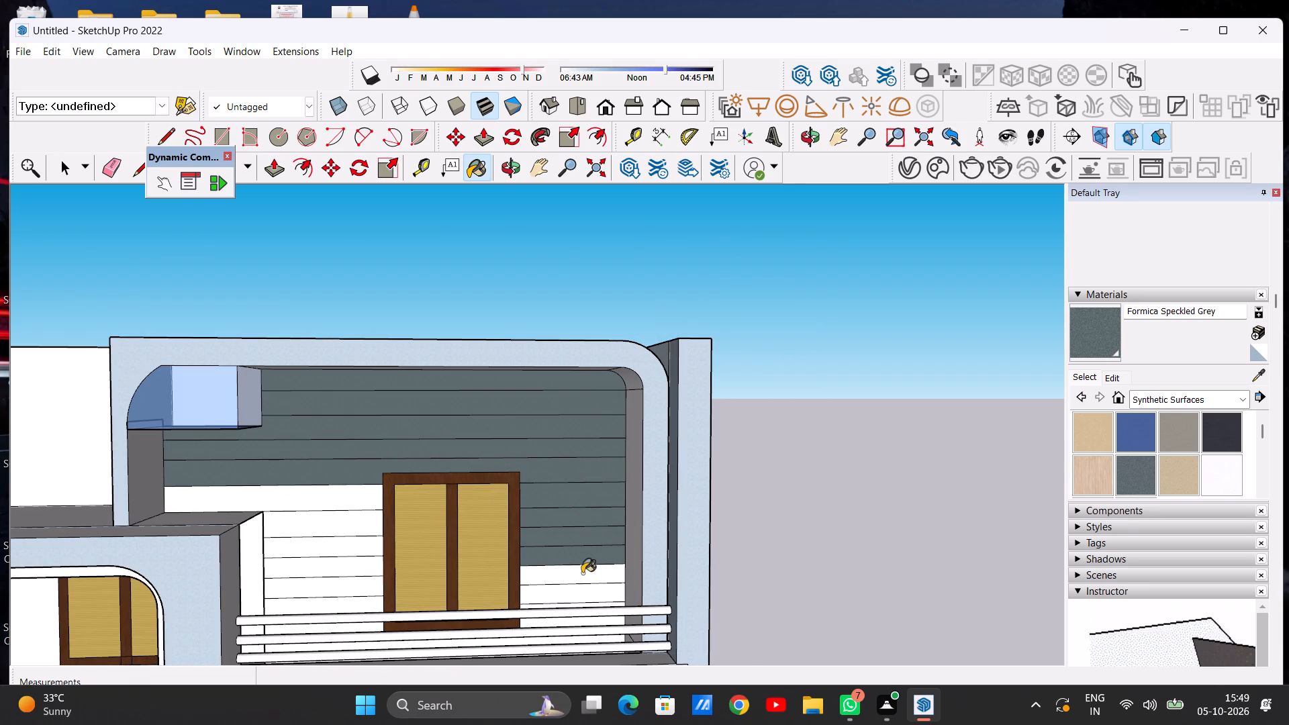
{"action": "left_click", "coordinate": [582, 573]}
{"action": "left_click", "coordinate": [587, 593]}
{"action": "middle_click_drag", "start_coordinate": [571, 569], "coordinate": [568, 640]}
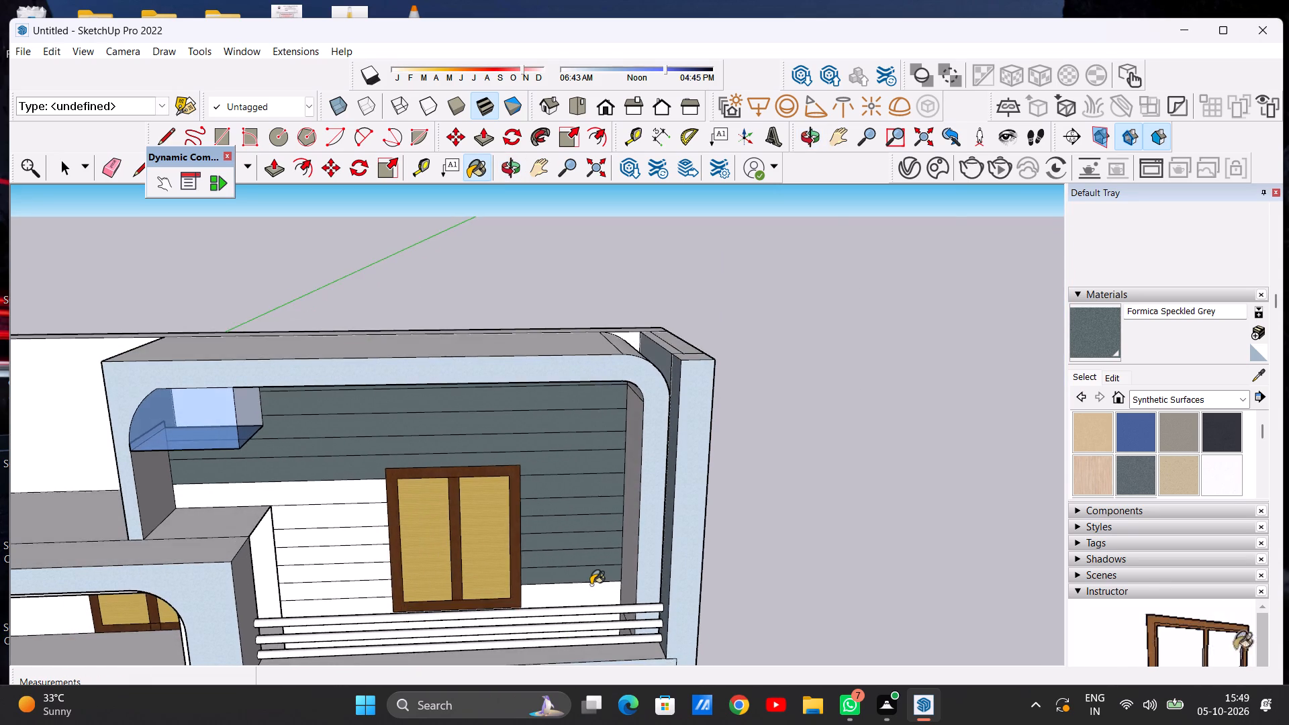
{"action": "scroll", "coordinate": [591, 585], "scroll_direction": "up", "scroll_amount": 15}
{"action": "left_click", "coordinate": [581, 601]}
{"action": "scroll", "coordinate": [610, 559], "scroll_direction": "down", "scroll_amount": 9}
{"action": "middle_click_drag", "start_coordinate": [600, 575], "coordinate": [608, 642]}
{"action": "scroll", "coordinate": [629, 563], "scroll_direction": "down", "scroll_amount": 8}
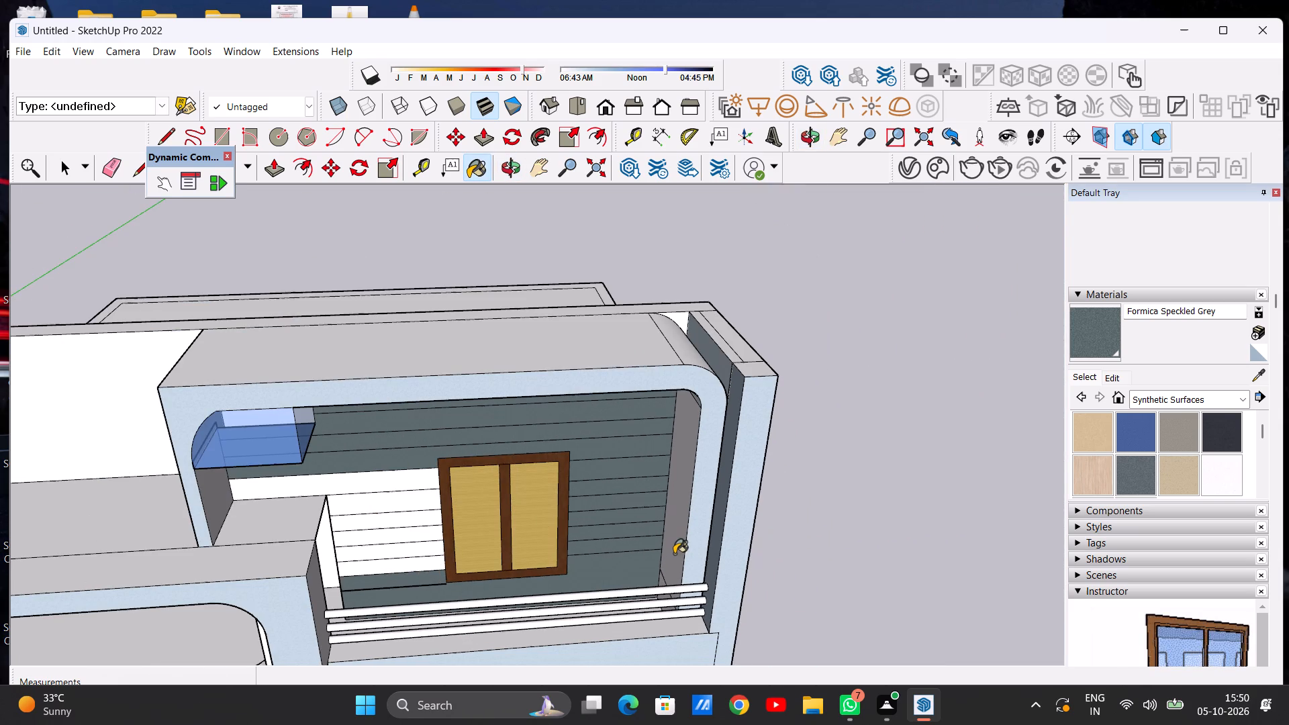
Fill the remaining white wall strips between the lower balcony block and the window with Formica Speckled Grey.
{"action": "scroll", "coordinate": [442, 512], "scroll_direction": "up", "scroll_amount": 7}
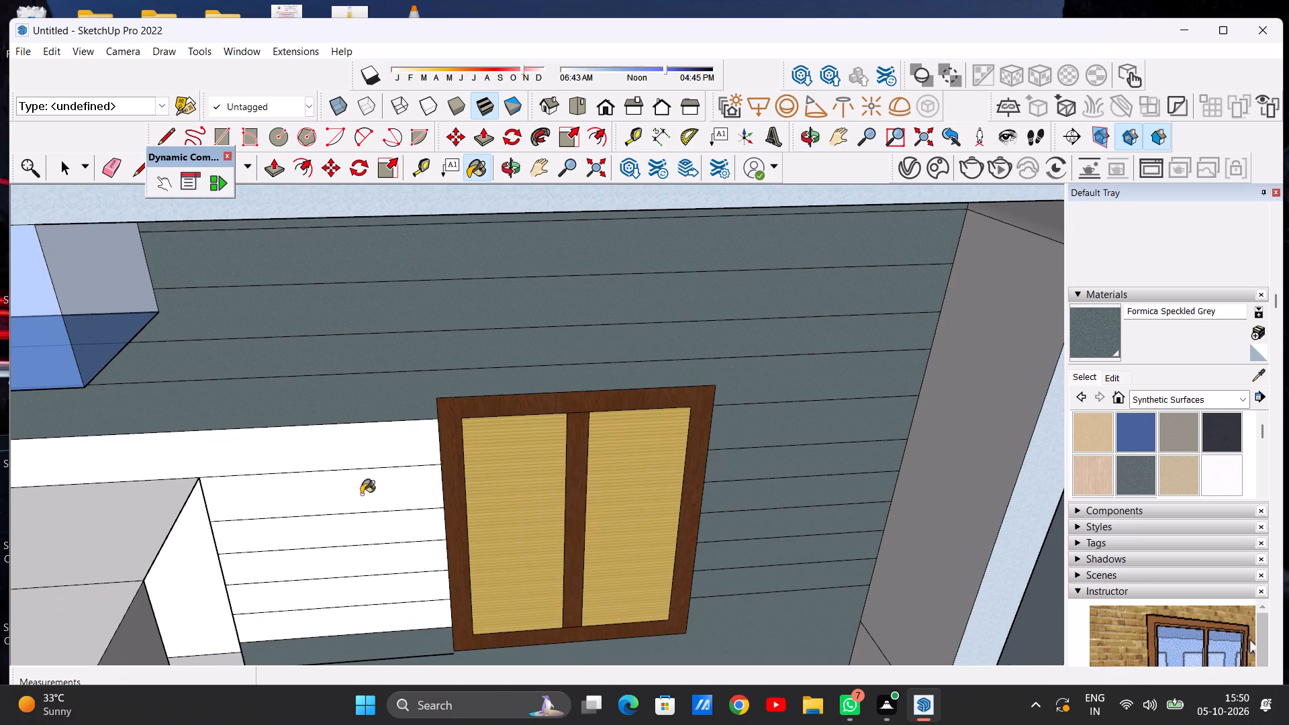
{"action": "left_click", "coordinate": [324, 463]}
{"action": "left_click", "coordinate": [338, 492]}
{"action": "left_click", "coordinate": [359, 540]}
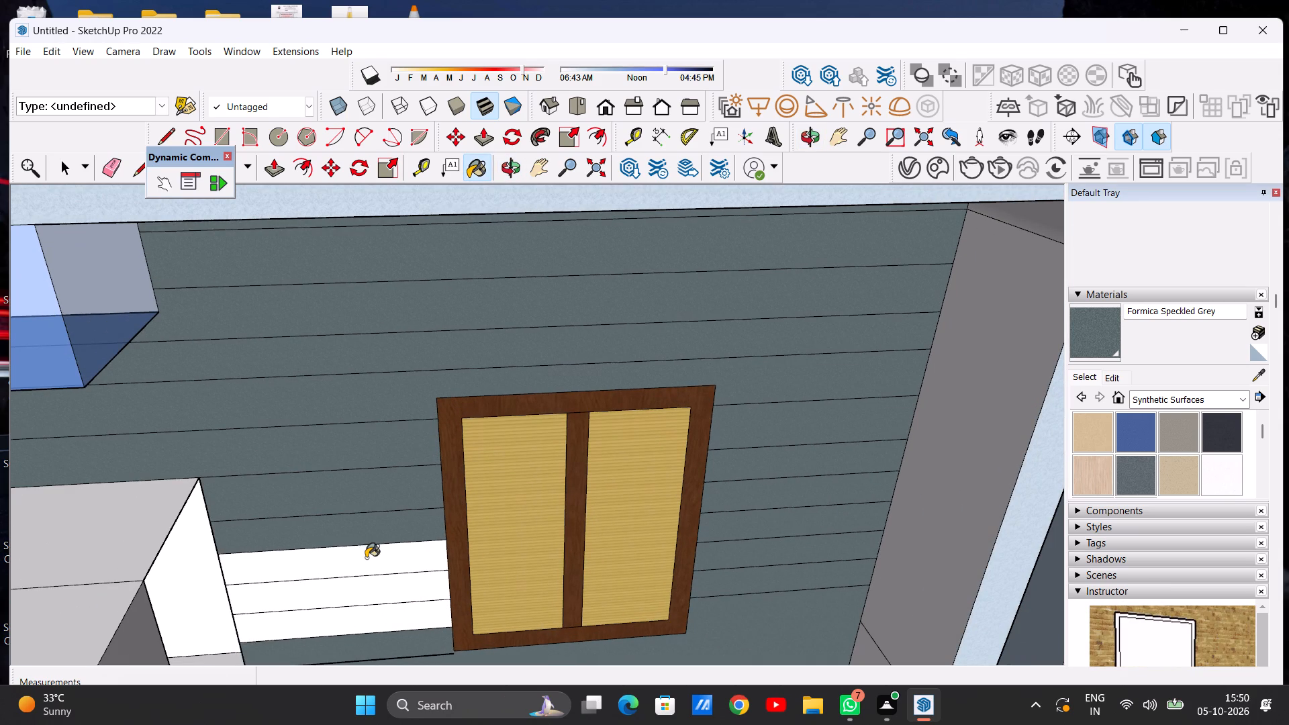
{"action": "left_click", "coordinate": [366, 558]}
{"action": "left_click", "coordinate": [388, 585]}
{"action": "left_click", "coordinate": [391, 624]}
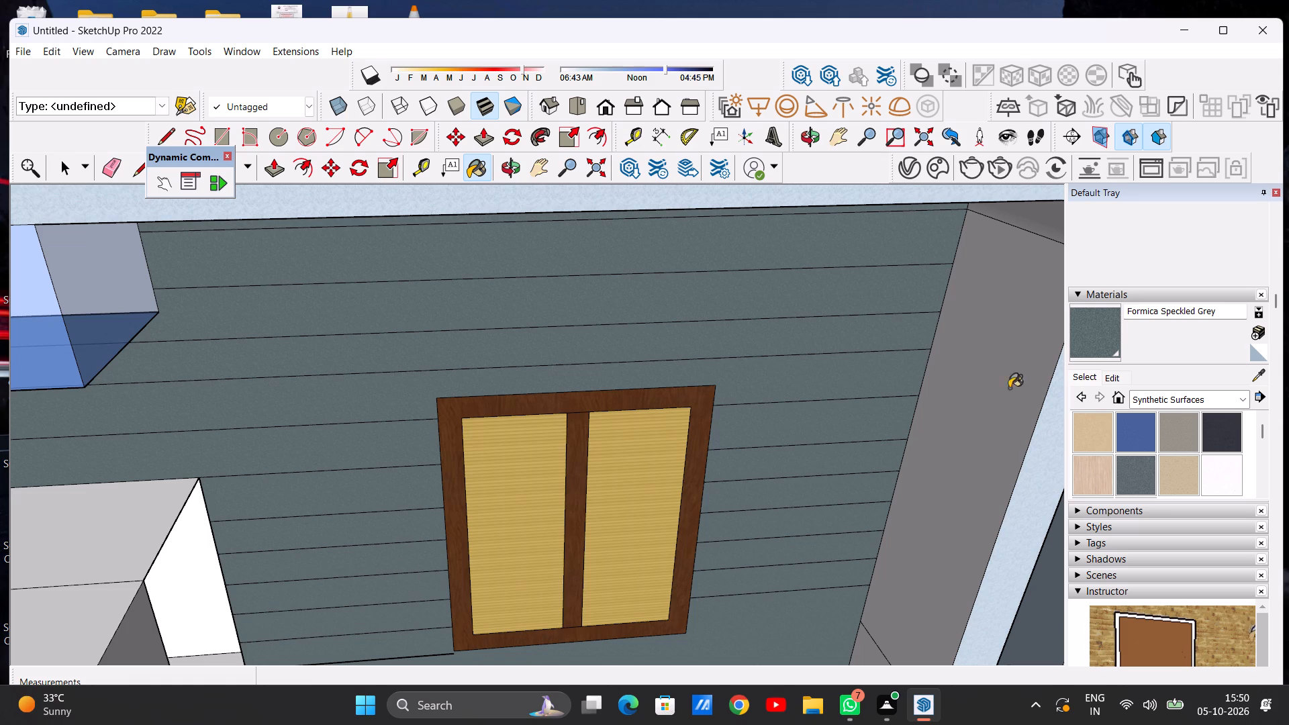
Edit the Formica Speckled Grey material to make its colour slightly brighter.
{"action": "left_click", "coordinate": [1113, 384]}
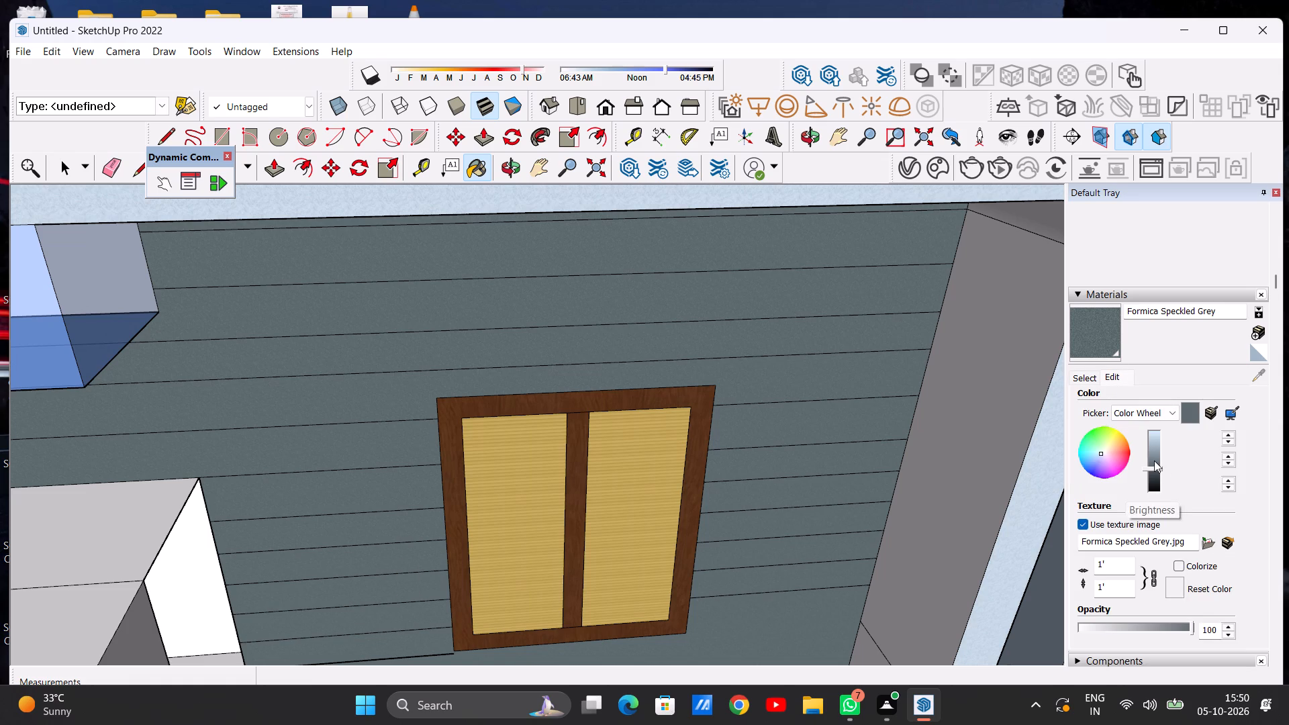
{"action": "left_click", "coordinate": [1154, 461]}
{"action": "scroll", "coordinate": [897, 414], "scroll_direction": "down", "scroll_amount": 10}
{"action": "middle_click_drag", "start_coordinate": [849, 439], "coordinate": [820, 397]}
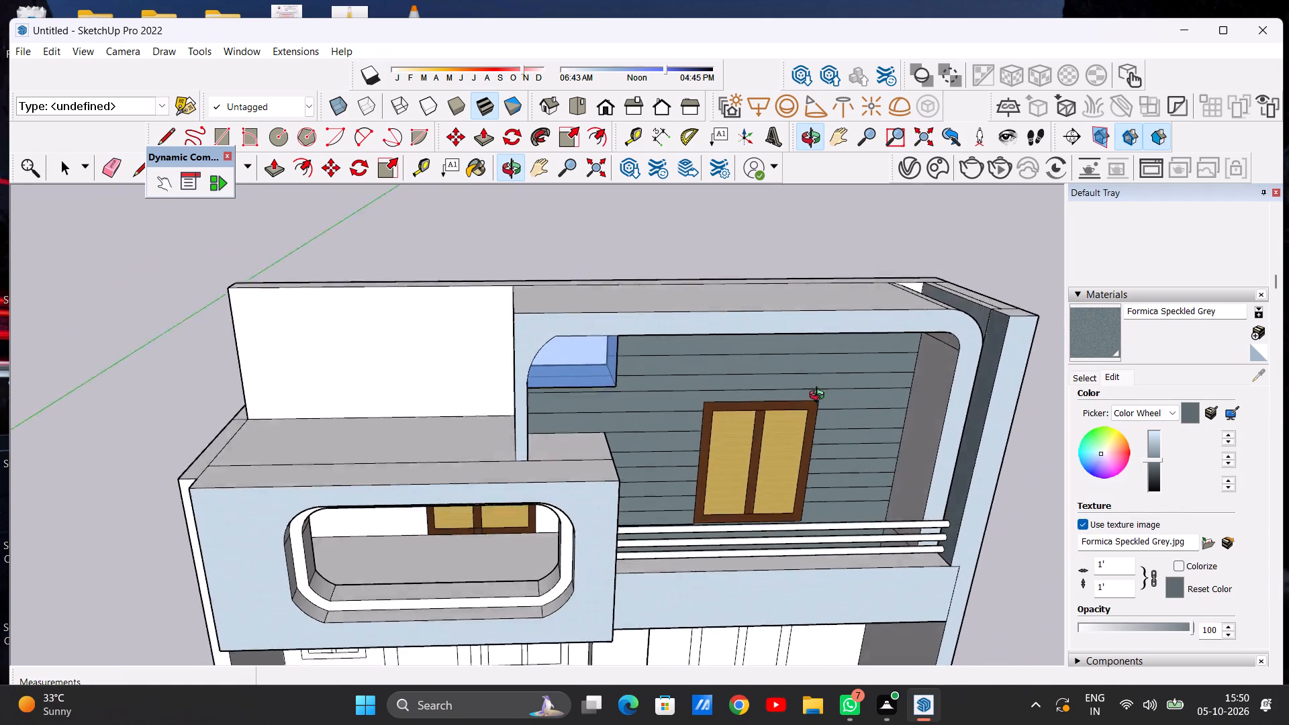
{"action": "middle_click_drag", "start_coordinate": [820, 397], "coordinate": [768, 302]}
{"action": "scroll", "coordinate": [832, 443], "scroll_direction": "down", "scroll_amount": 3}
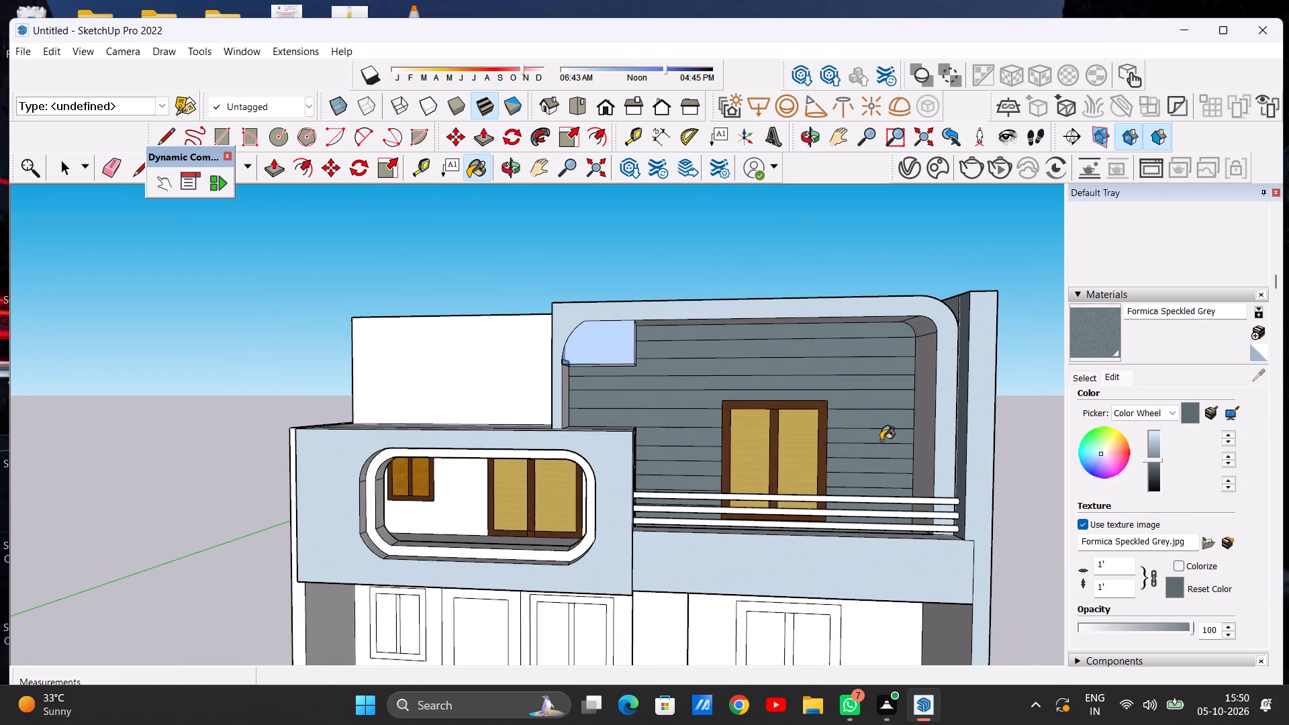
{"action": "scroll", "coordinate": [885, 437], "scroll_direction": "up", "scroll_amount": 2}
{"action": "left_click", "coordinate": [890, 381]}
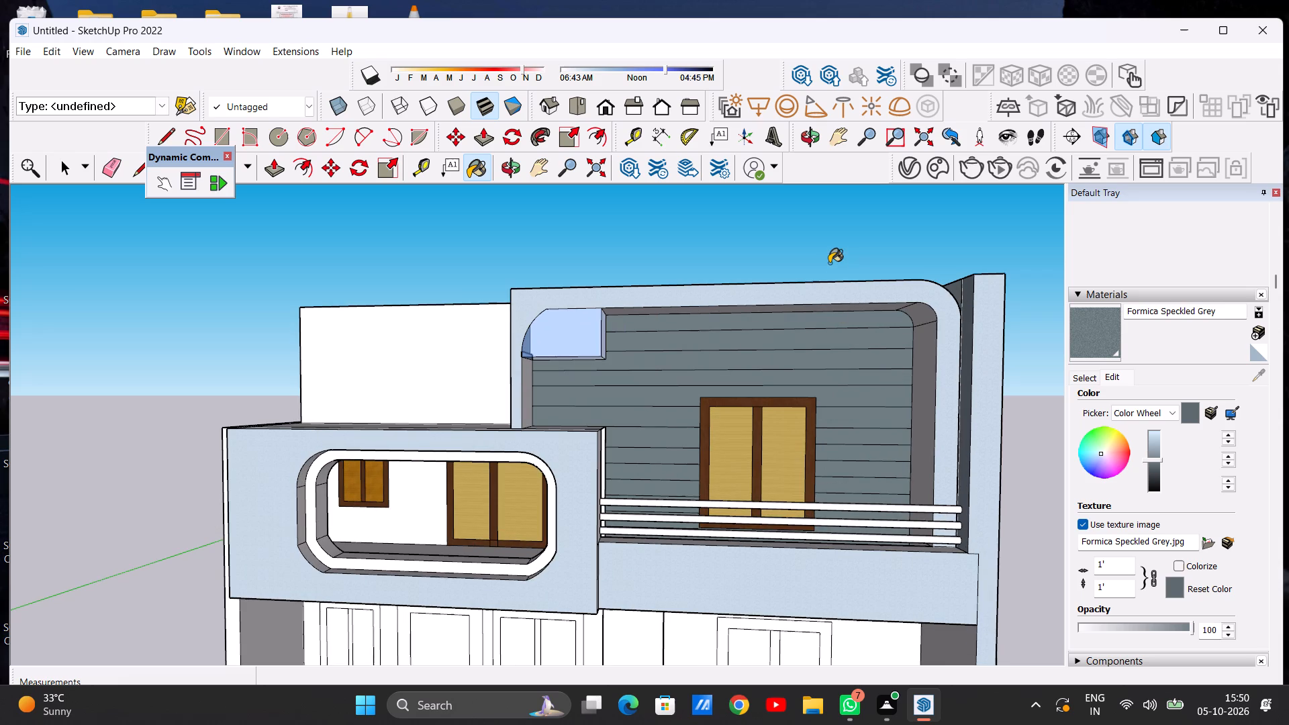
Paint the upper frame's inner side, curved corner and underside next to the tall end wall with Formica Speckled Grey.
{"action": "left_click", "coordinate": [824, 246]}
{"action": "middle_click_drag", "start_coordinate": [867, 402], "coordinate": [933, 408]}
{"action": "scroll", "coordinate": [915, 410], "scroll_direction": "up", "scroll_amount": 5}
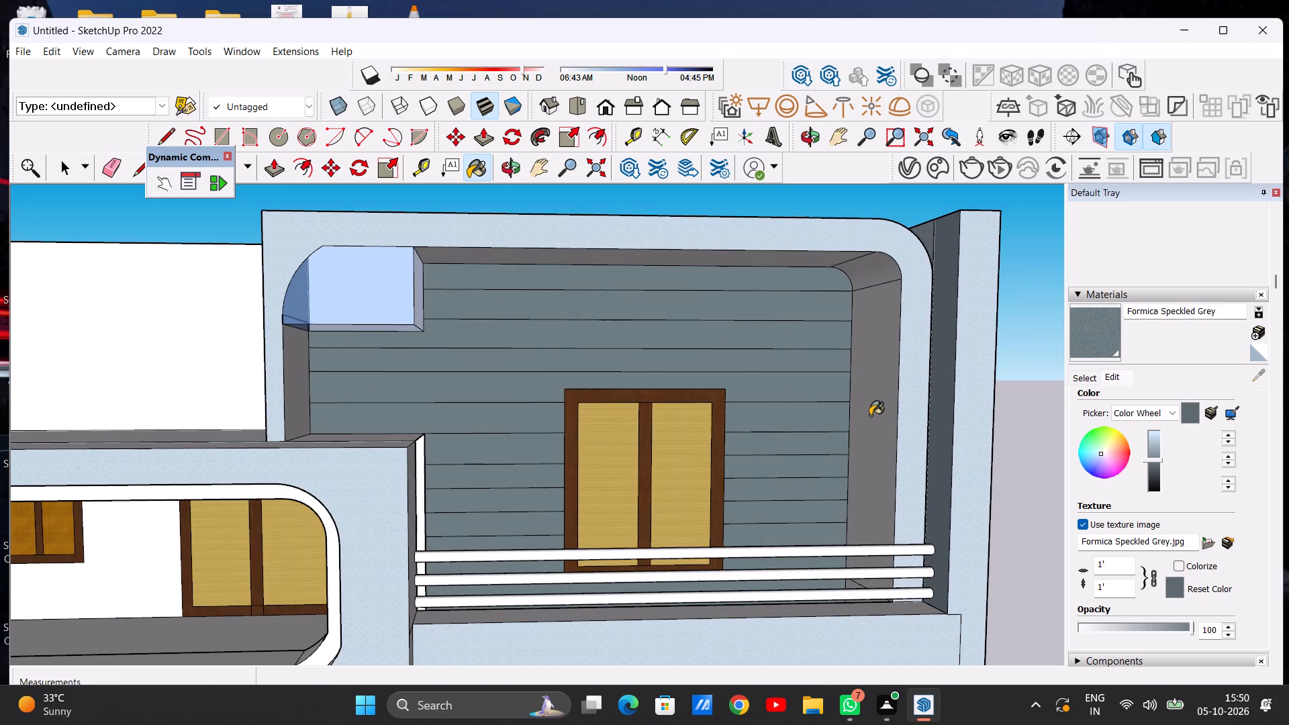
{"action": "left_click", "coordinate": [873, 417]}
{"action": "scroll", "coordinate": [882, 265], "scroll_direction": "up", "scroll_amount": 4}
{"action": "left_click", "coordinate": [869, 278]}
{"action": "left_click", "coordinate": [790, 264]}
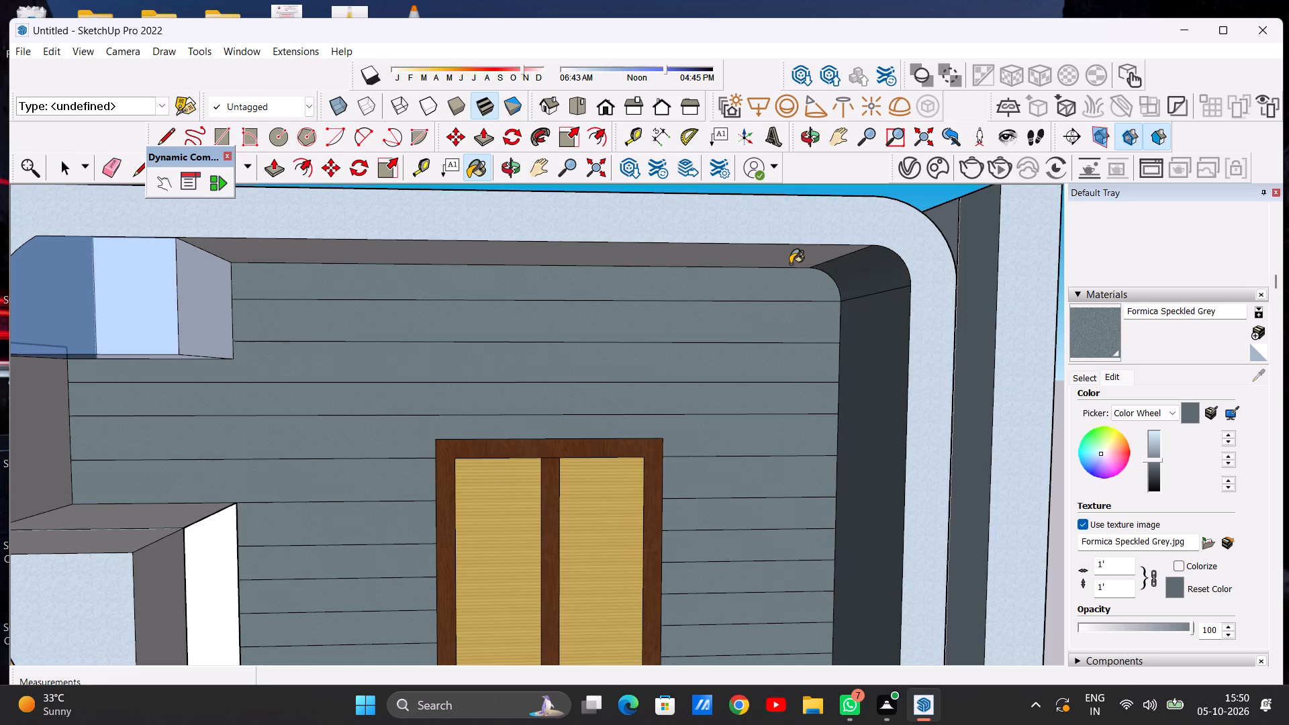
Paint the upper frame's inner side above the lower balcony block and that block's top faces with Formica Speckled Grey.
{"action": "scroll", "coordinate": [810, 305], "scroll_direction": "down", "scroll_amount": 11}
{"action": "middle_click_drag", "start_coordinate": [775, 406], "coordinate": [762, 489]}
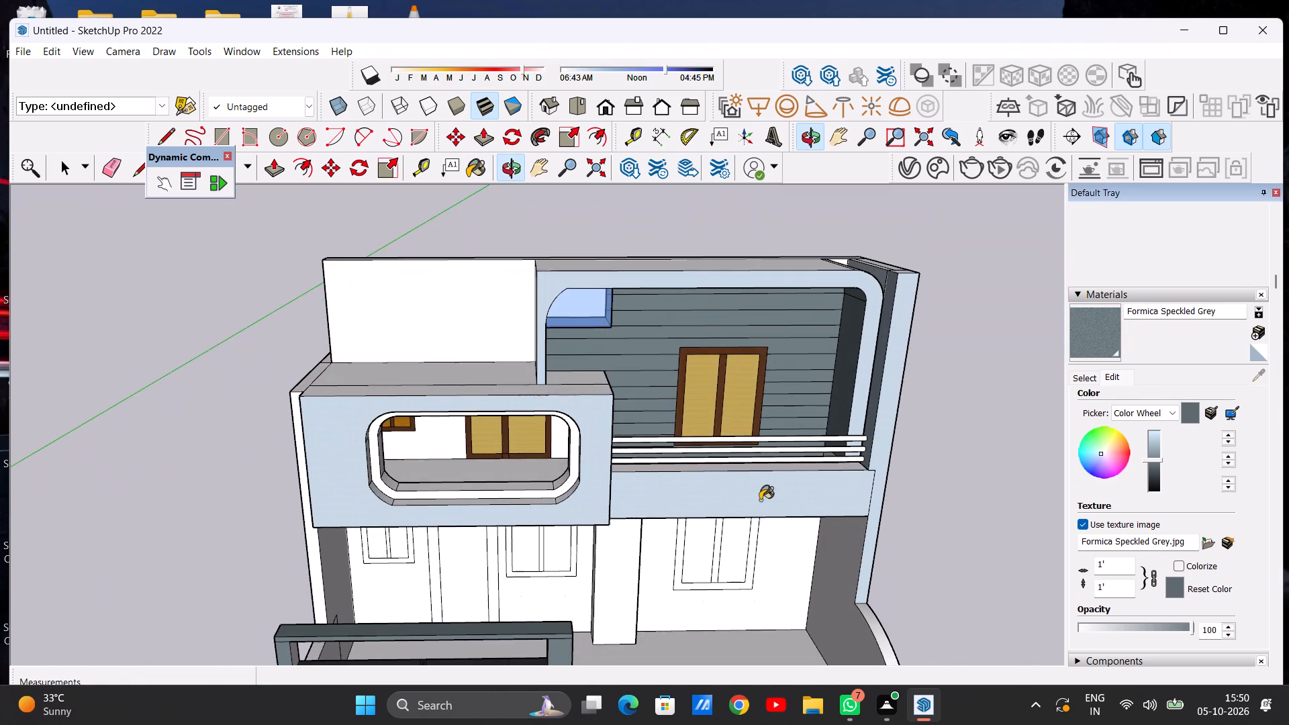
{"action": "middle_click_drag", "start_coordinate": [810, 397], "coordinate": [699, 437]}
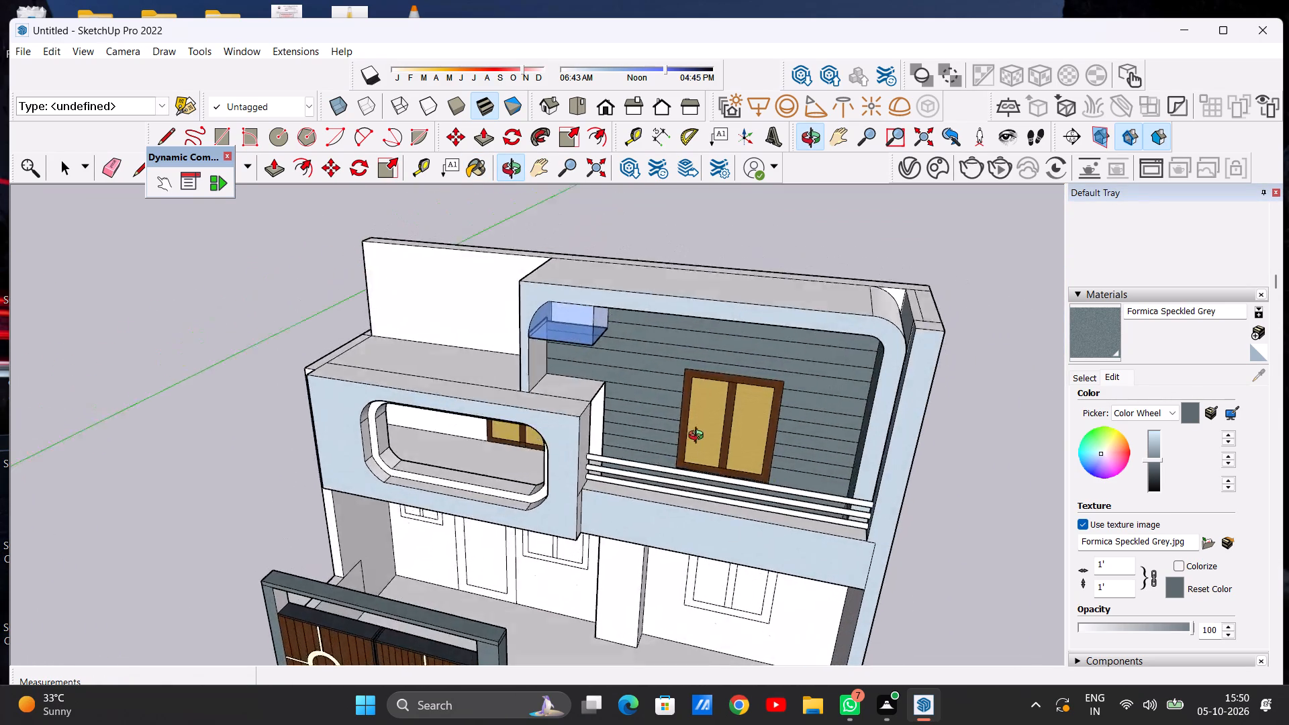
{"action": "middle_click_drag", "start_coordinate": [699, 437], "coordinate": [559, 362]}
{"action": "scroll", "coordinate": [520, 348], "scroll_direction": "up", "scroll_amount": 4}
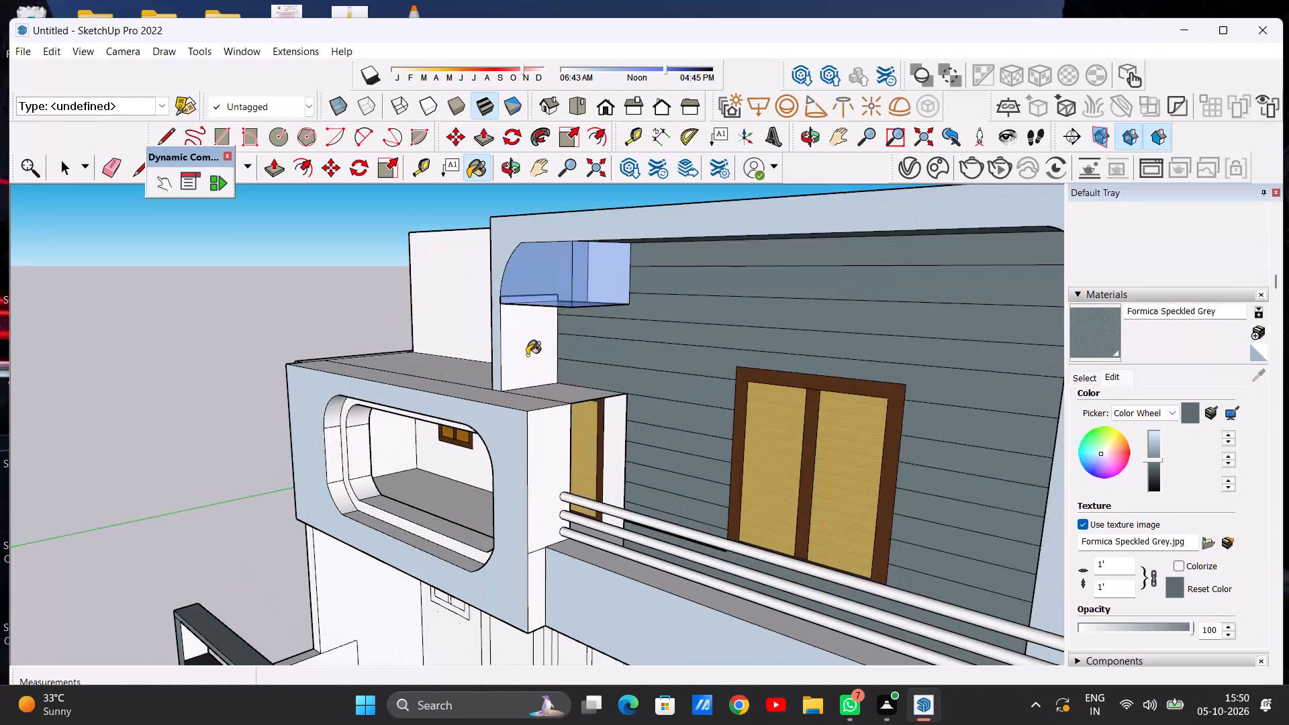
{"action": "left_click", "coordinate": [527, 355]}
{"action": "left_click", "coordinate": [561, 390]}
{"action": "left_click", "coordinate": [532, 399]}
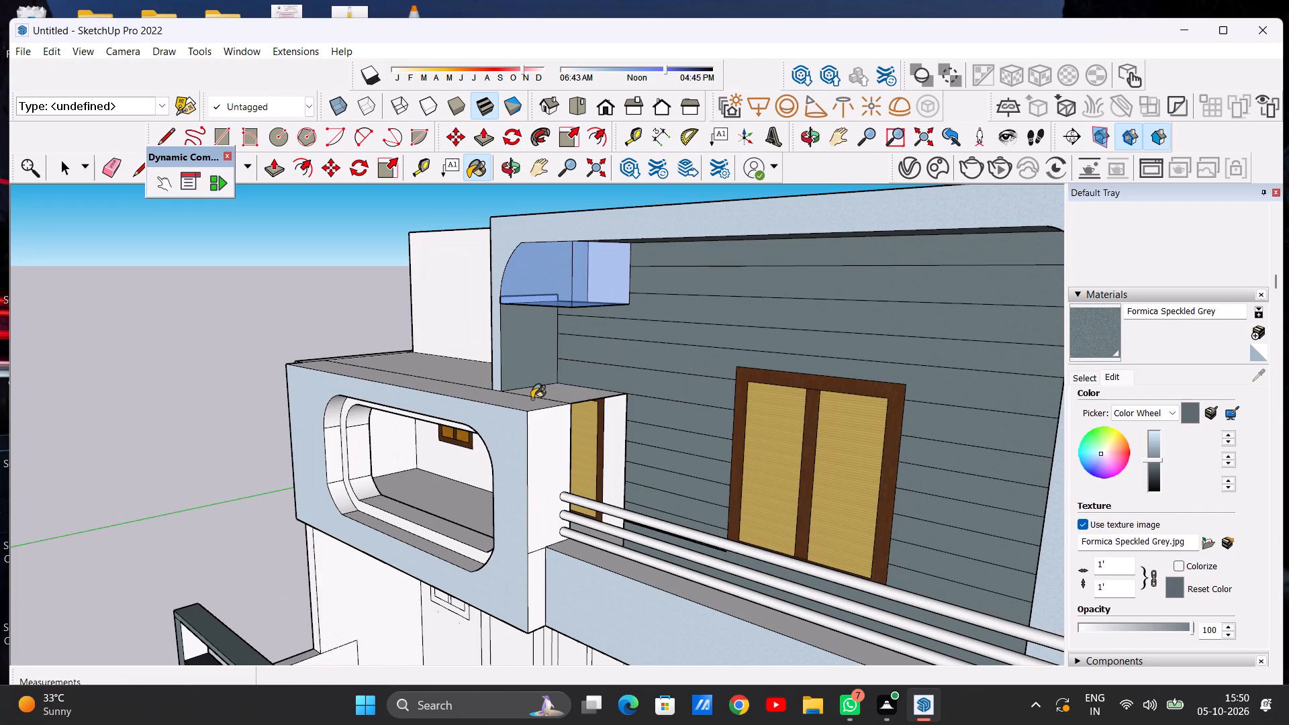
Paint the lower balcony block's side face and the wall face behind it with Terrazzo Light Blue.
{"action": "key", "text": "space"}
{"action": "scroll", "coordinate": [1147, 355], "scroll_direction": "up", "scroll_amount": 1}
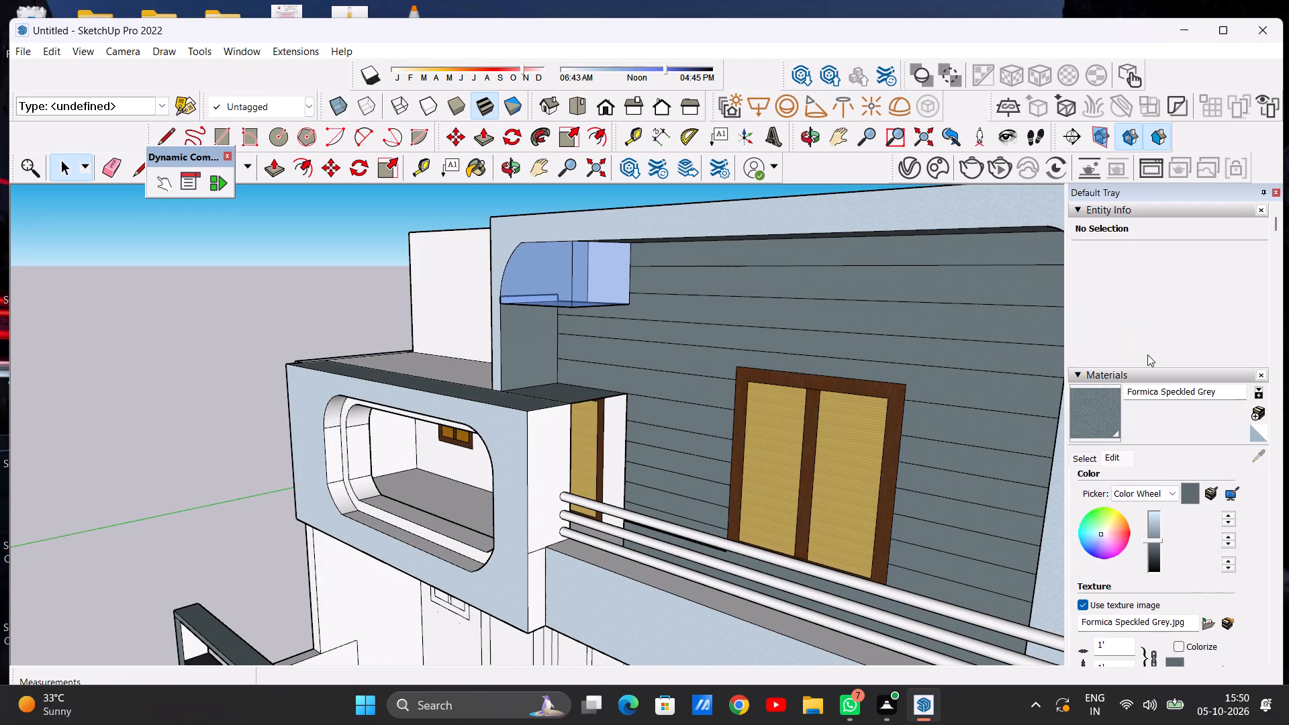
{"action": "scroll", "coordinate": [1147, 354], "scroll_direction": "up", "scroll_amount": 1}
{"action": "left_click", "coordinate": [1080, 457]}
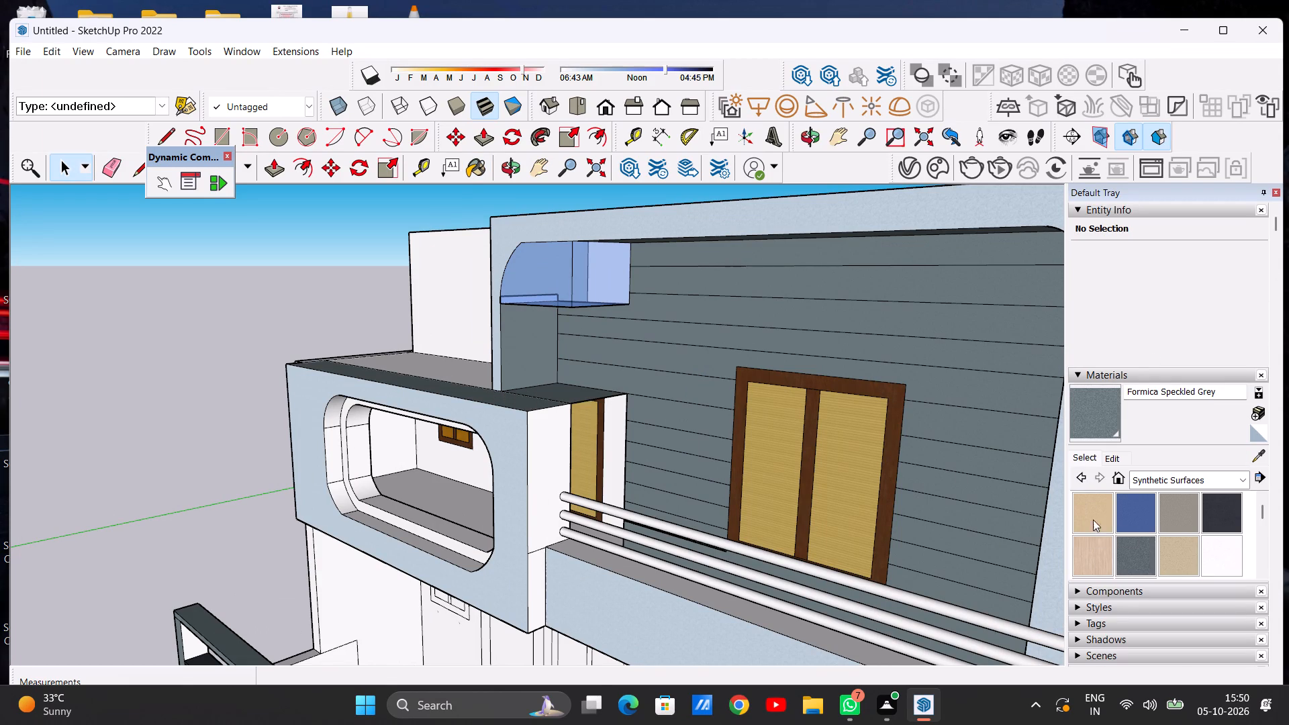
{"action": "scroll", "coordinate": [1099, 524], "scroll_direction": "up", "scroll_amount": 3}
{"action": "scroll", "coordinate": [1100, 523], "scroll_direction": "down", "scroll_amount": 2}
{"action": "left_click", "coordinate": [1083, 512]}
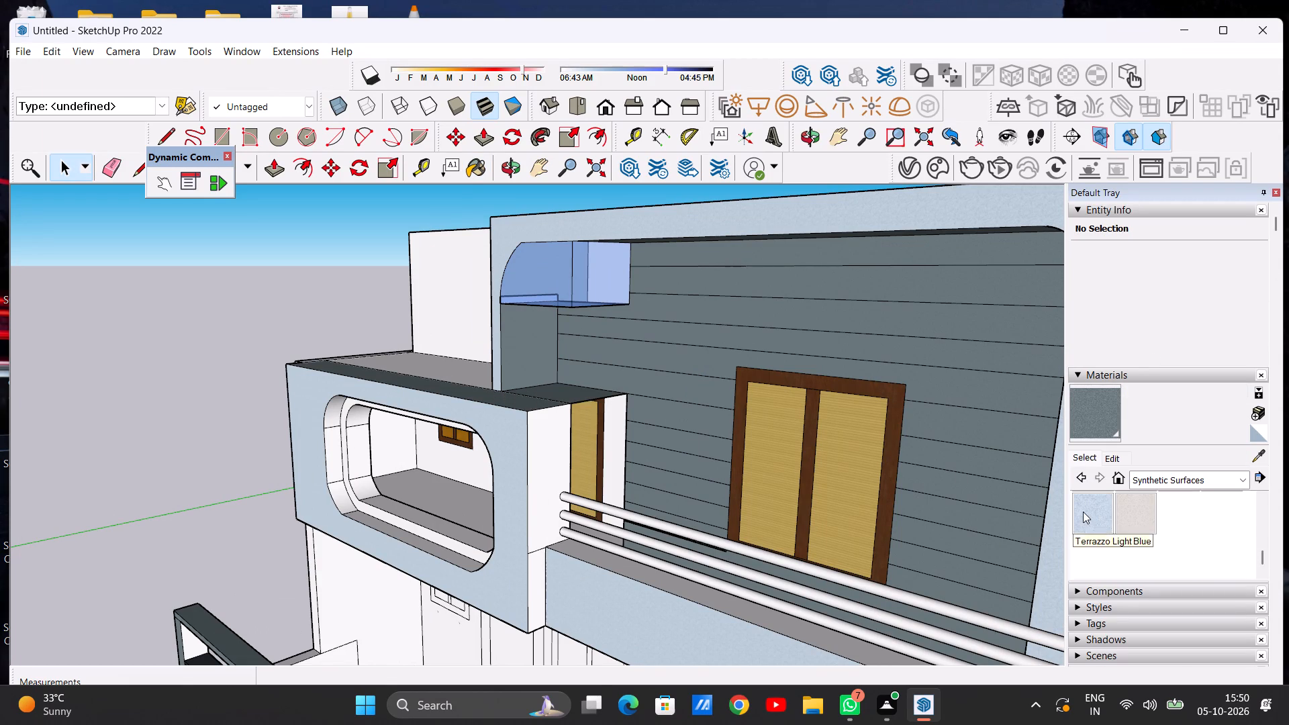
{"action": "scroll", "coordinate": [457, 438], "scroll_direction": "up", "scroll_amount": 5}
{"action": "left_click", "coordinate": [649, 439]}
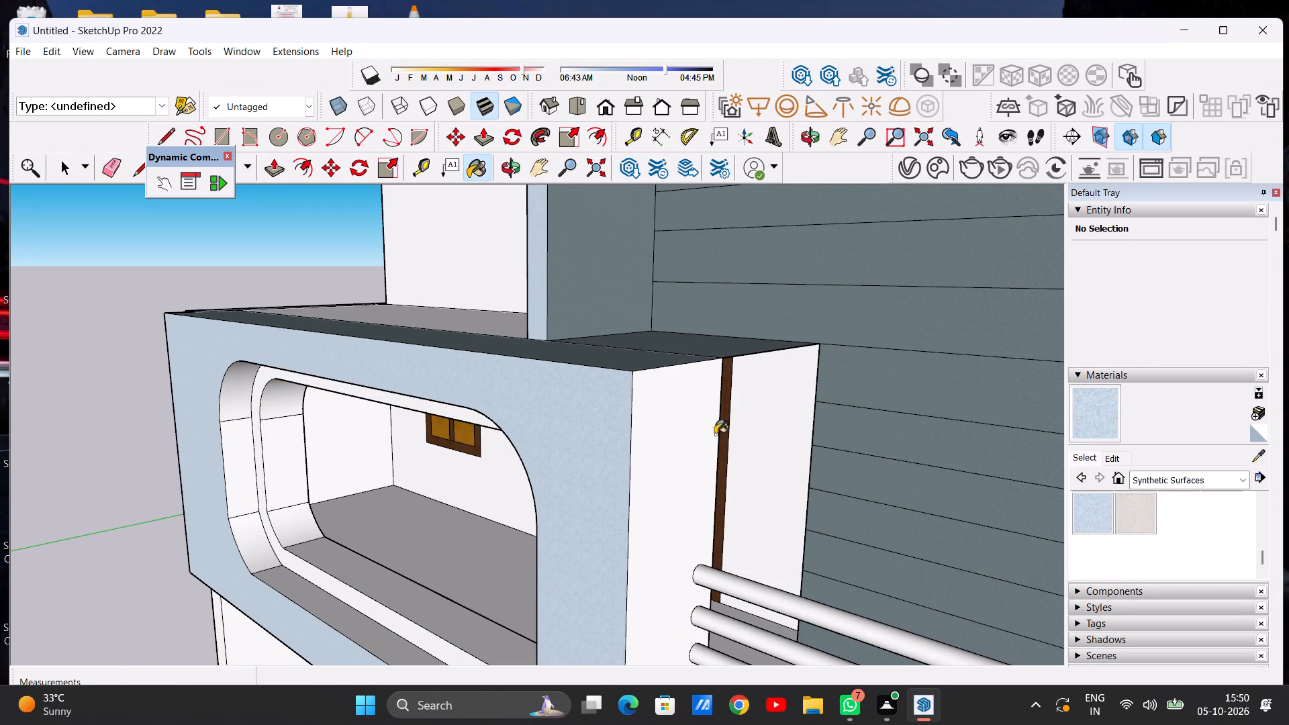
{"action": "left_click", "coordinate": [763, 428]}
{"action": "scroll", "coordinate": [697, 409], "scroll_direction": "down", "scroll_amount": 15}
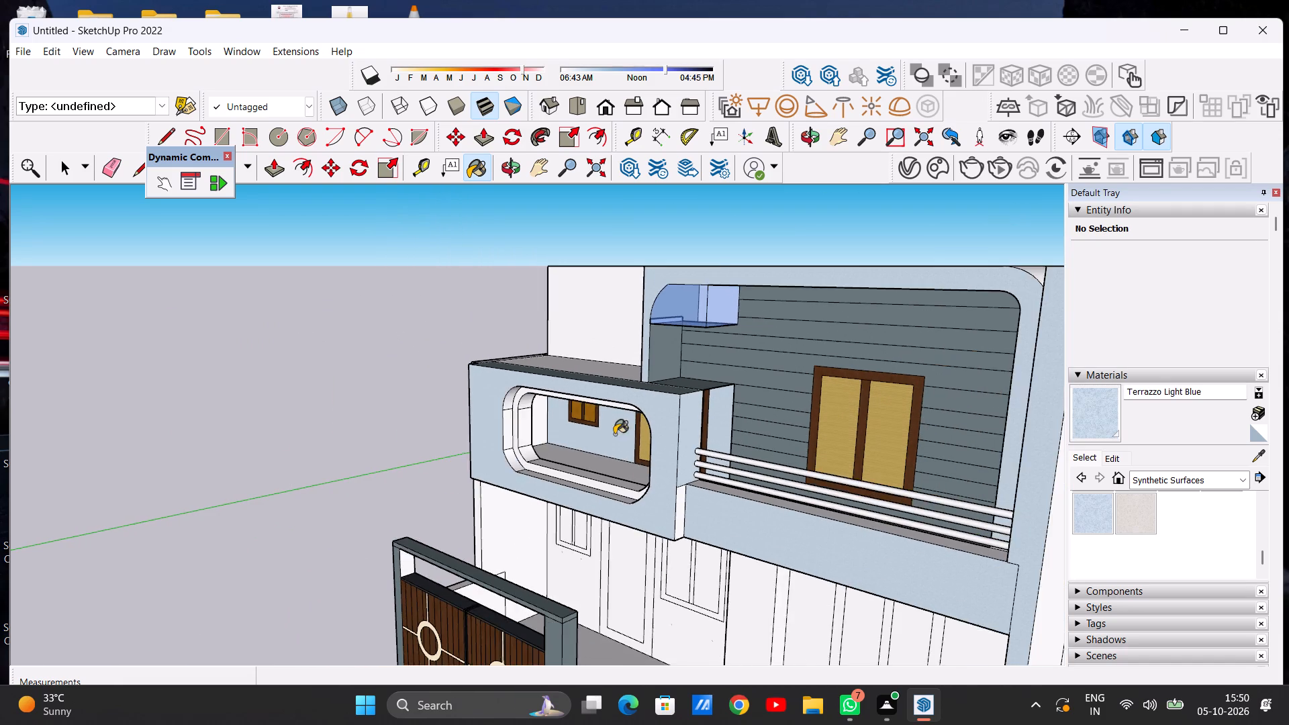
Examine the painted facade from the front and the side for faces still needing a finish.
{"action": "middle_click_drag", "start_coordinate": [614, 435], "coordinate": [841, 350]}
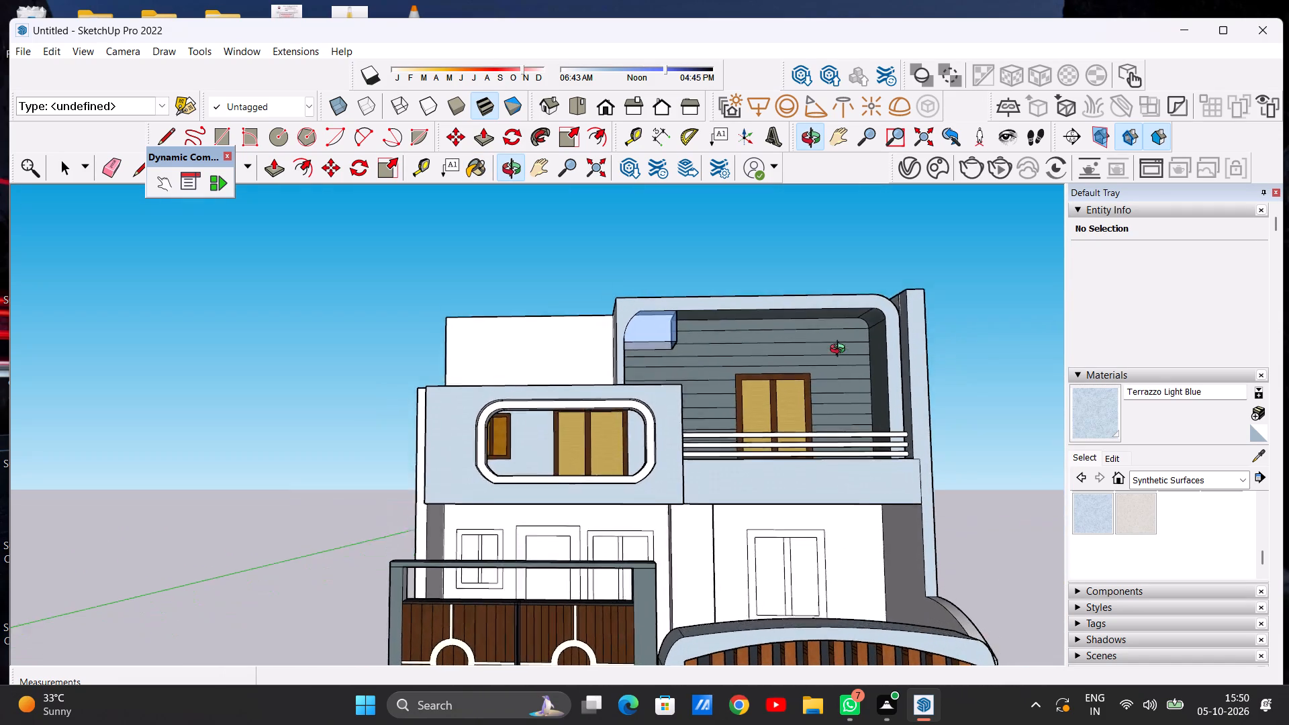
{"action": "middle_click_drag", "start_coordinate": [841, 350], "coordinate": [904, 364]}
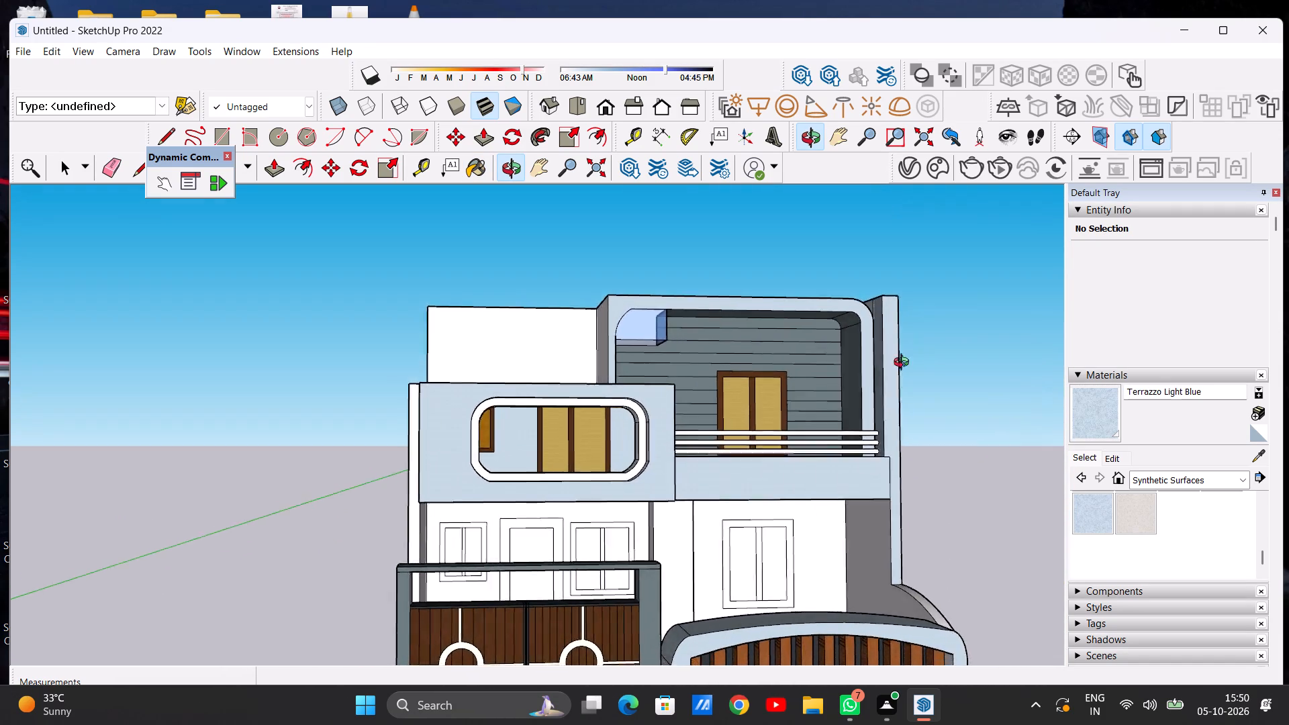
{"action": "middle_click_drag", "start_coordinate": [904, 364], "coordinate": [534, 403]}
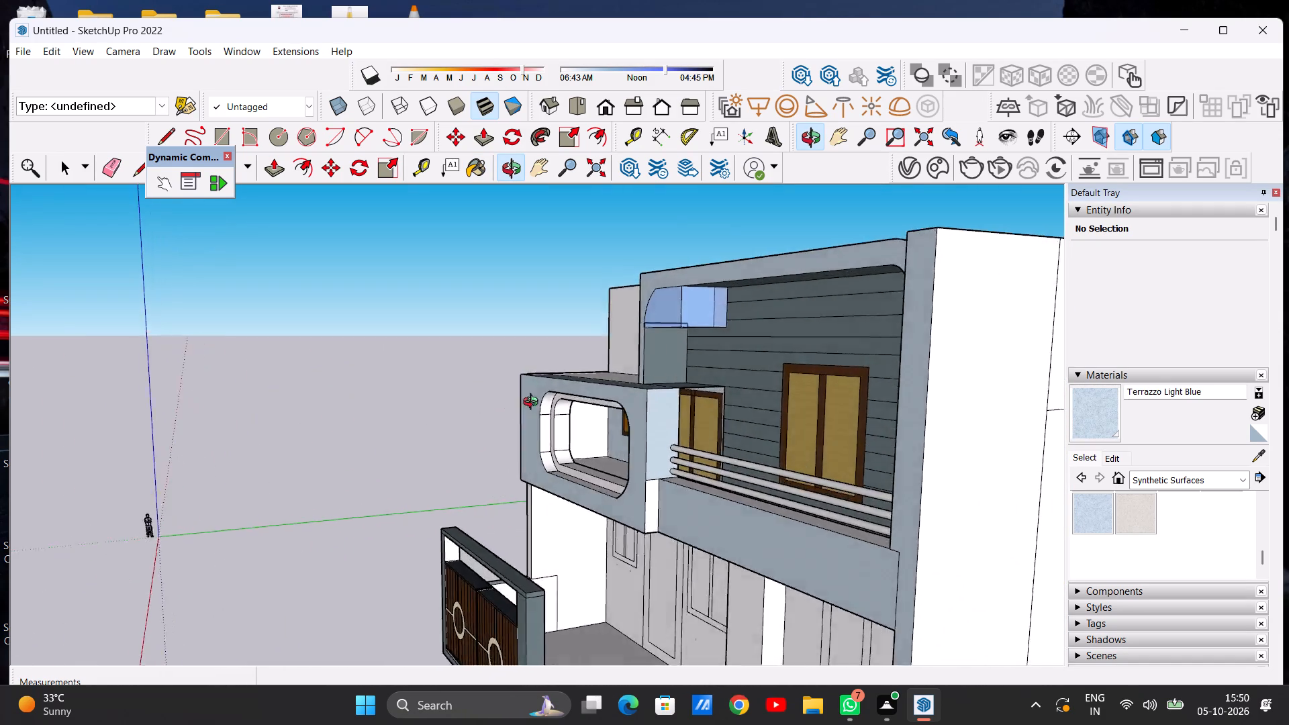
{"action": "middle_click_drag", "start_coordinate": [534, 403], "coordinate": [763, 504]}
{"action": "middle_click_drag", "start_coordinate": [801, 467], "coordinate": [875, 359]}
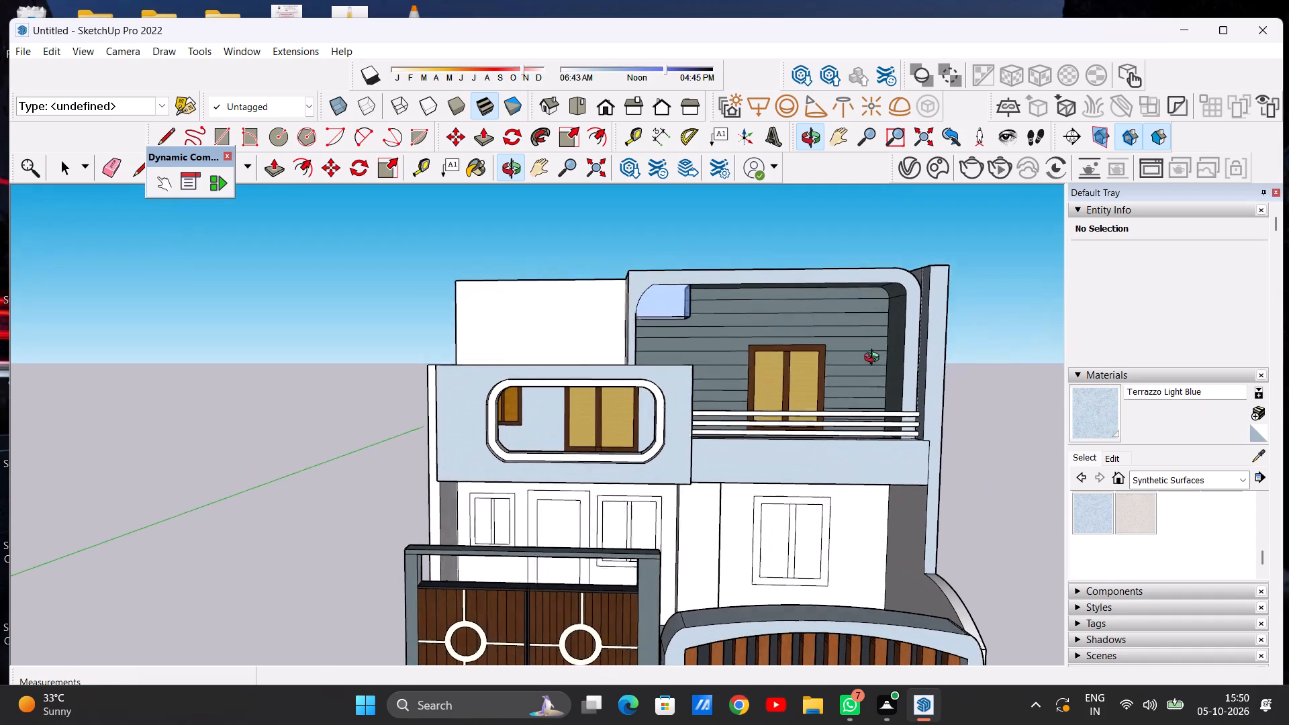
{"action": "middle_click_drag", "start_coordinate": [875, 359], "coordinate": [884, 350]}
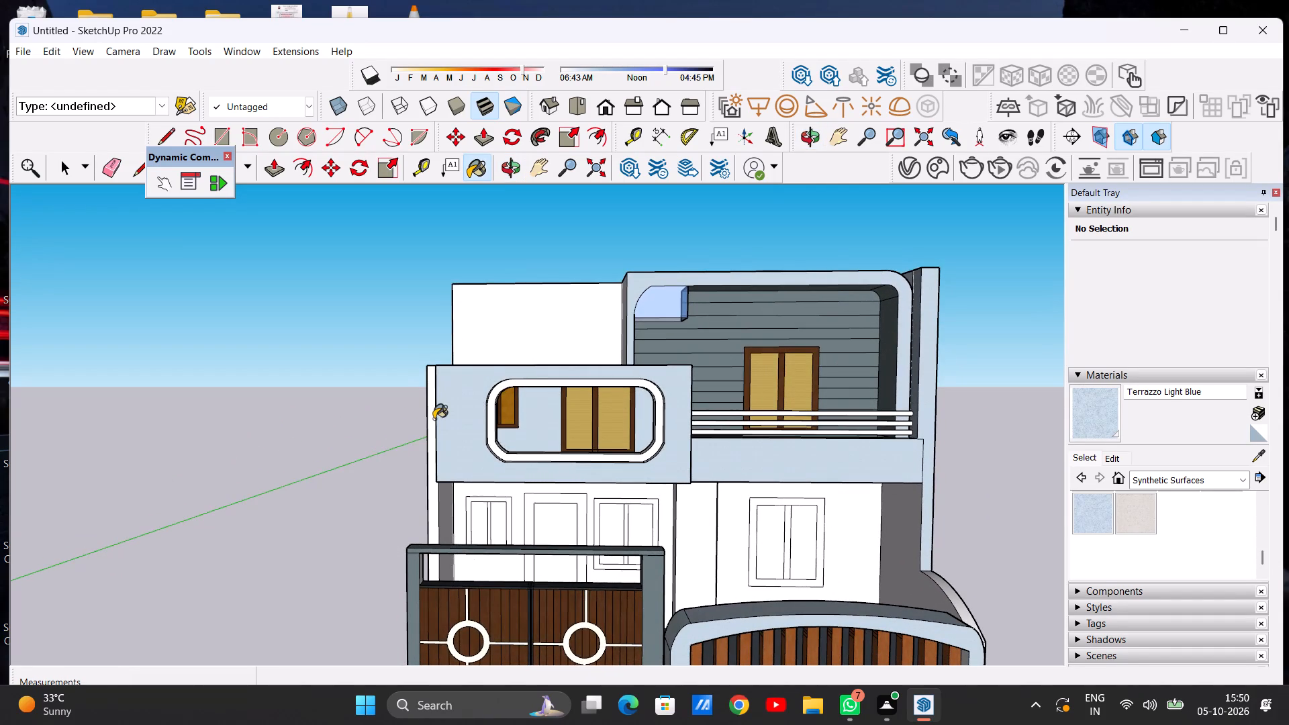
{"action": "scroll", "coordinate": [450, 420], "scroll_direction": "up", "scroll_amount": 2}
{"action": "scroll", "coordinate": [450, 420], "scroll_direction": "down", "scroll_amount": 3}
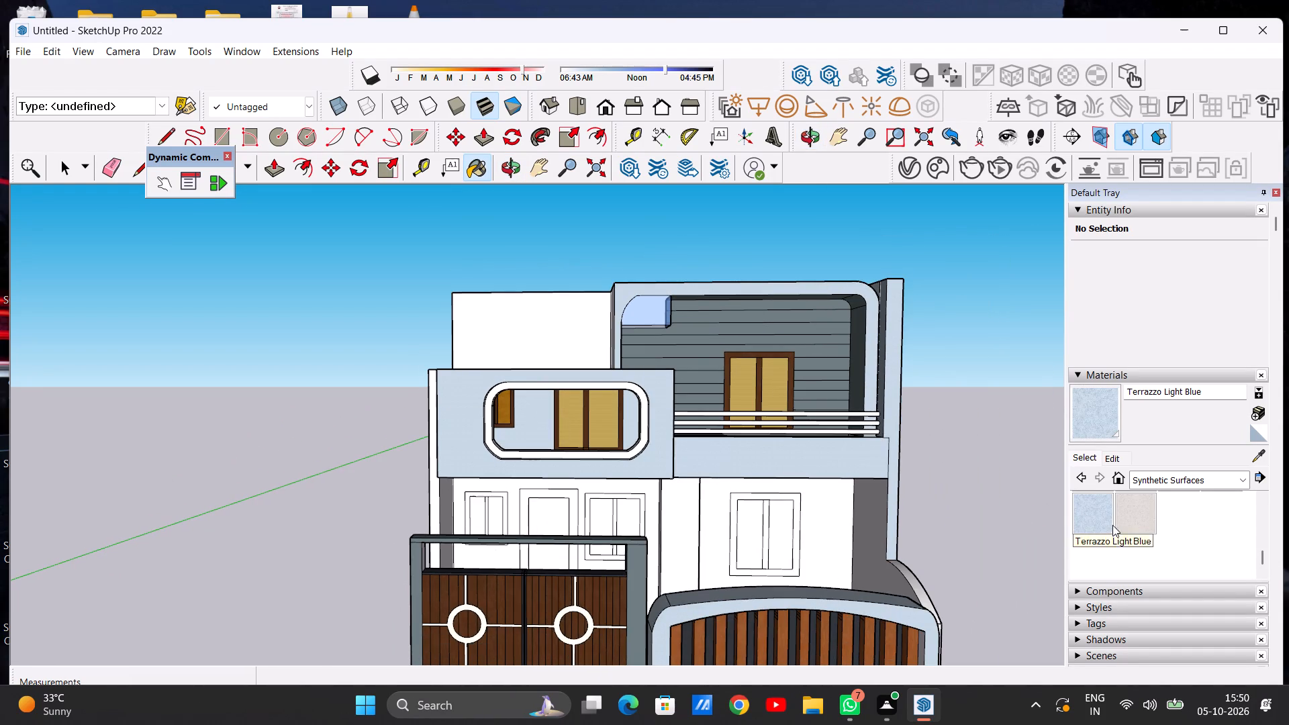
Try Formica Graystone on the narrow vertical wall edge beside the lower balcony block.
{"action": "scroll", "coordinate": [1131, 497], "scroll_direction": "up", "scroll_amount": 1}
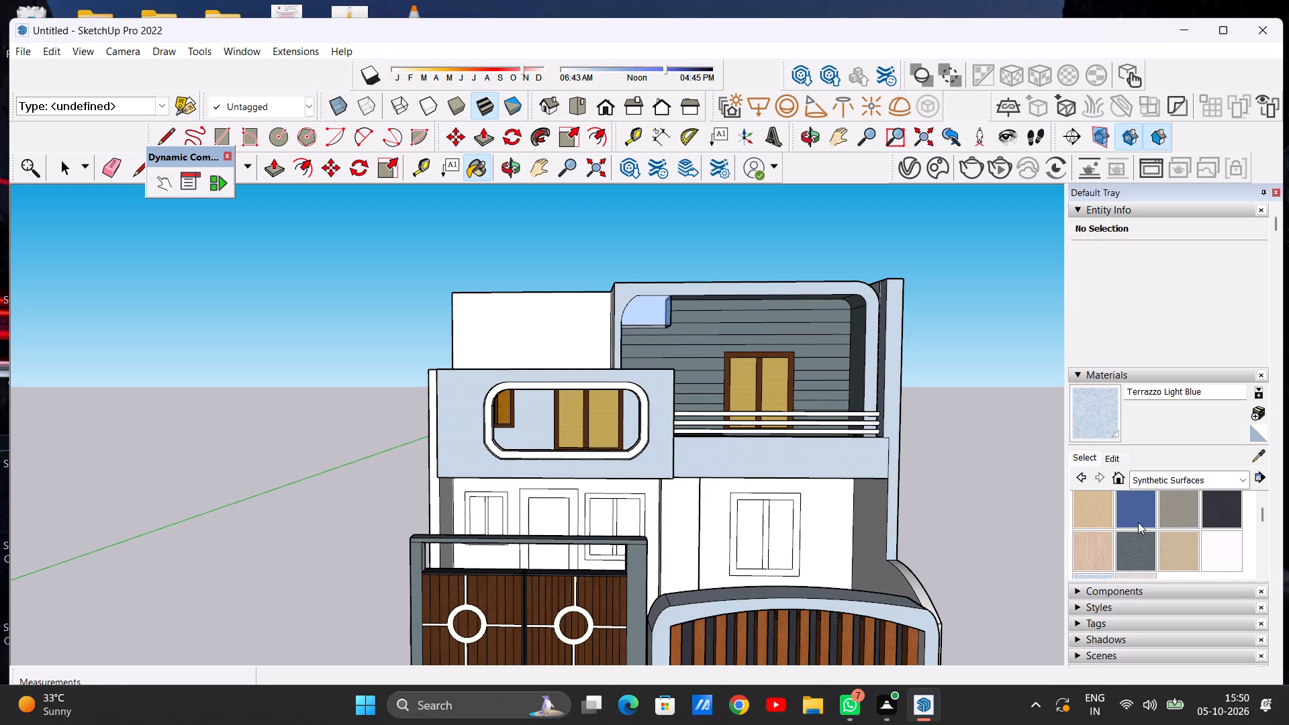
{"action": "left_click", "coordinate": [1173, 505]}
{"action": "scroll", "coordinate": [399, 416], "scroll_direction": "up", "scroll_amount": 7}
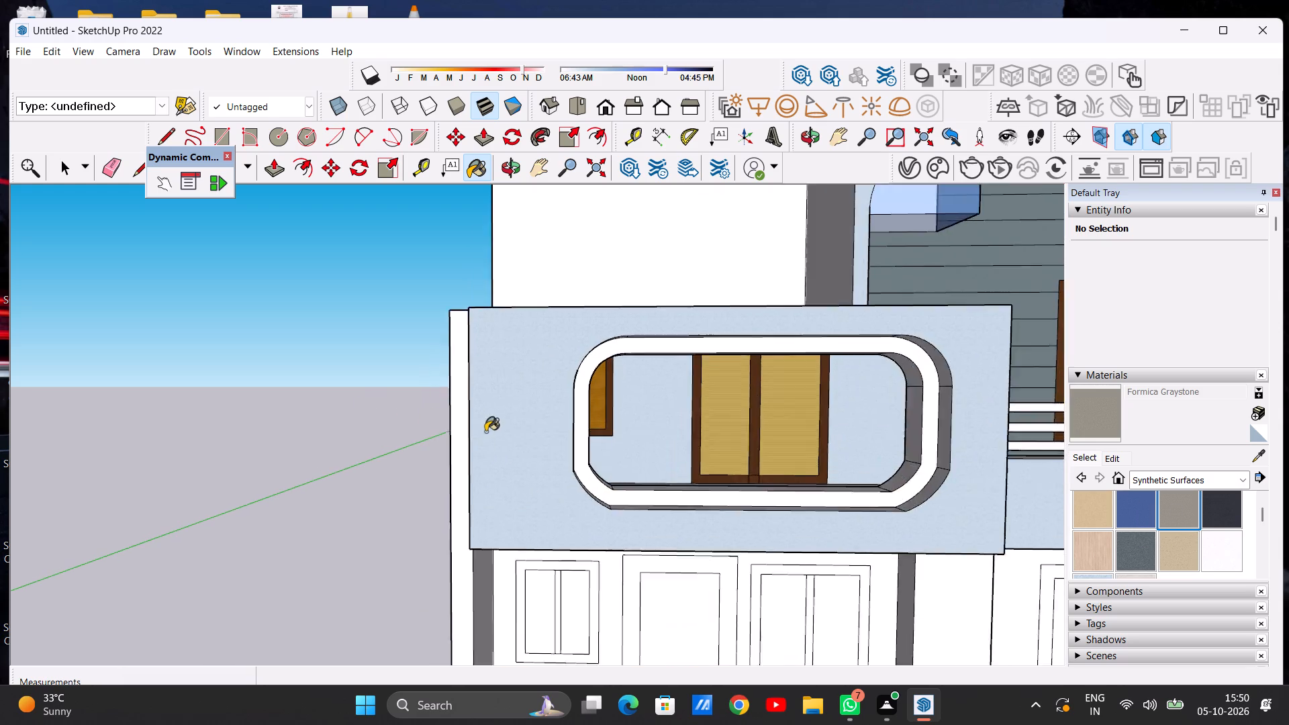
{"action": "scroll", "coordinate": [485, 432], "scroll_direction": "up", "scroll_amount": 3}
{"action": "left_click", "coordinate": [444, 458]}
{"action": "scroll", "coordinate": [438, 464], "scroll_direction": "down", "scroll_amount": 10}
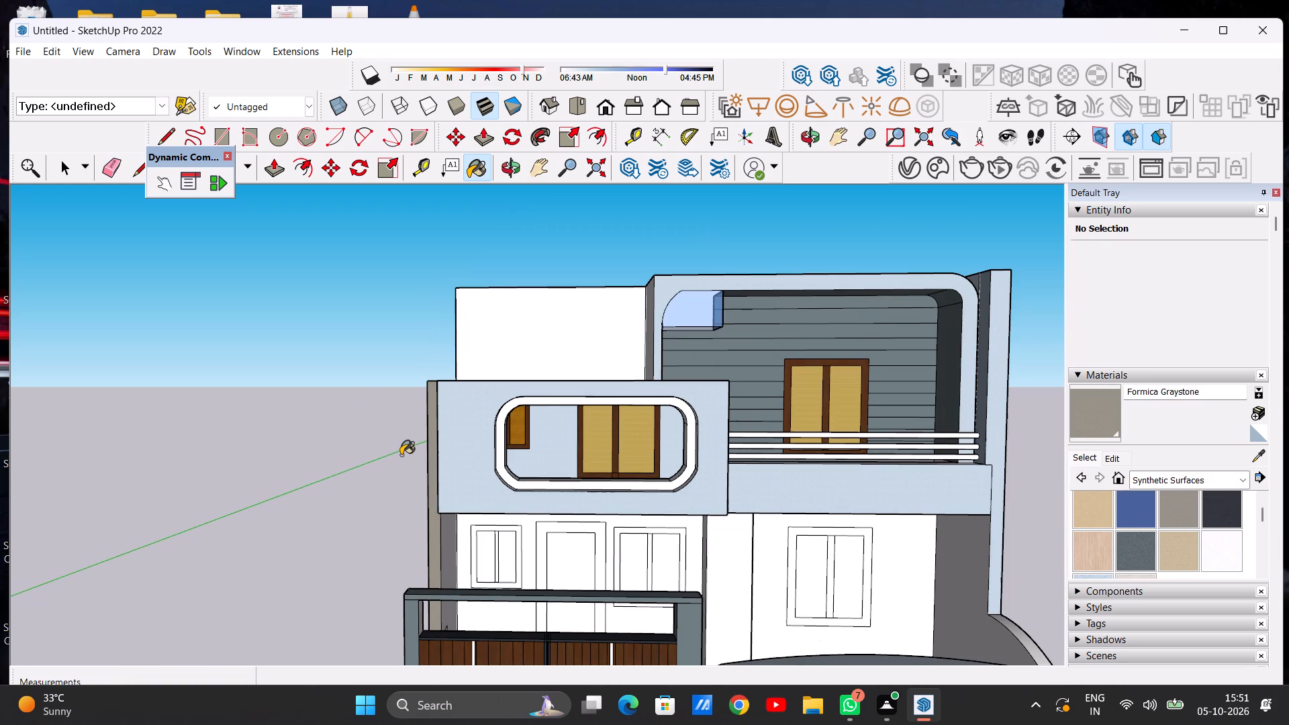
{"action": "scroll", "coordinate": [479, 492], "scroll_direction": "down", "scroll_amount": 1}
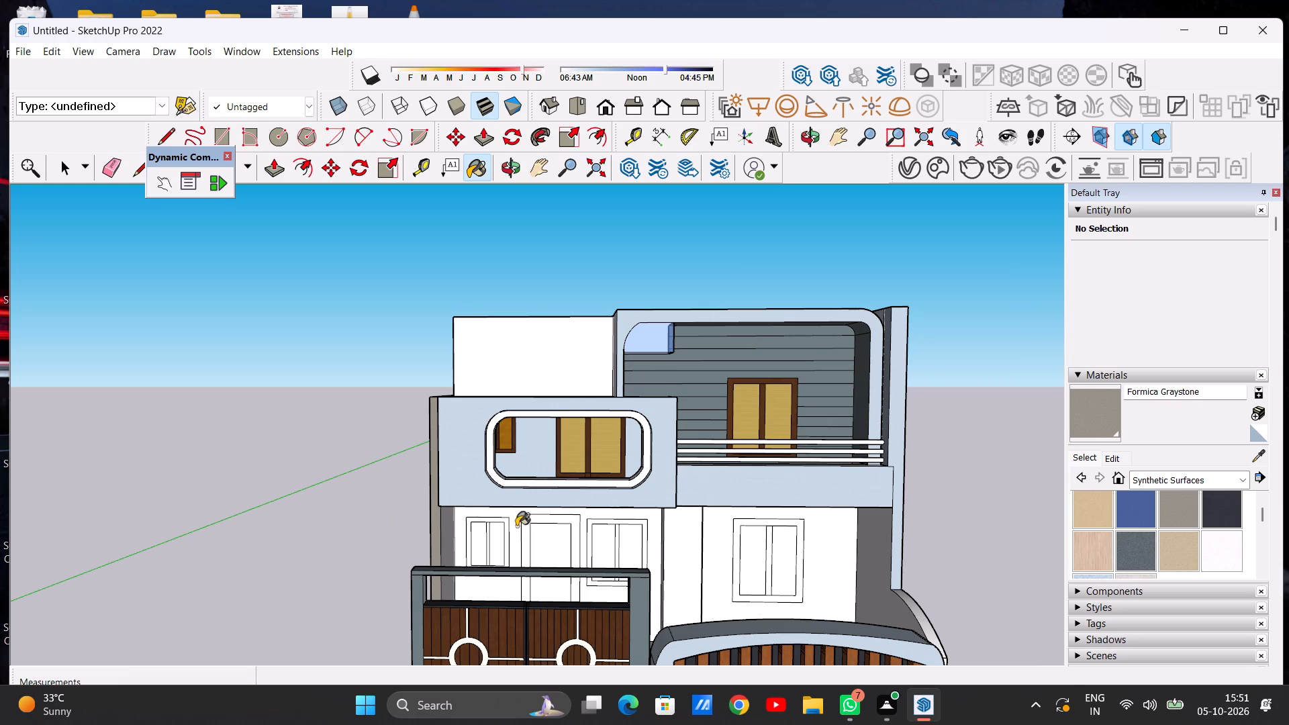
Paint the narrow vertical wall edge beside the lower balcony block with Terrazzo Light Blue.
{"action": "scroll", "coordinate": [1070, 569], "scroll_direction": "up", "scroll_amount": 4}
{"action": "scroll", "coordinate": [1073, 569], "scroll_direction": "down", "scroll_amount": 3}
{"action": "left_click", "coordinate": [1081, 432]}
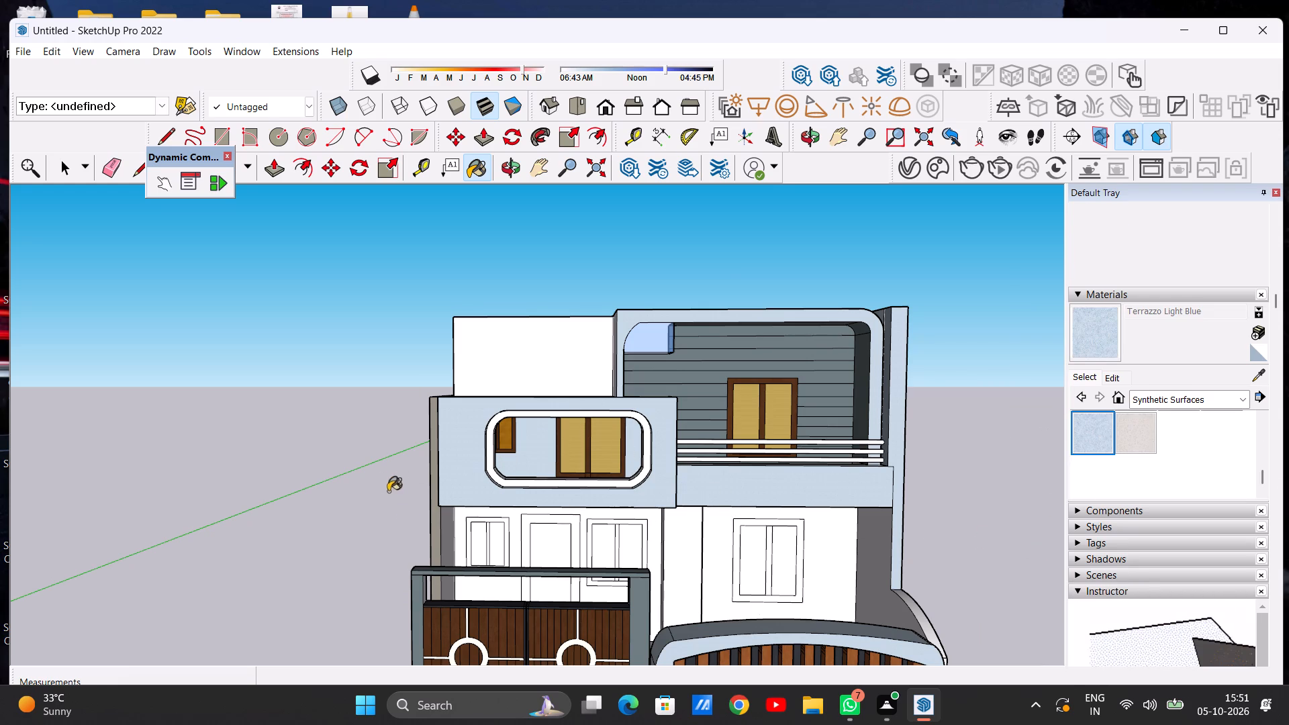
{"action": "scroll", "coordinate": [420, 488], "scroll_direction": "up", "scroll_amount": 7}
{"action": "left_click", "coordinate": [436, 483]}
{"action": "scroll", "coordinate": [432, 521], "scroll_direction": "down", "scroll_amount": 9}
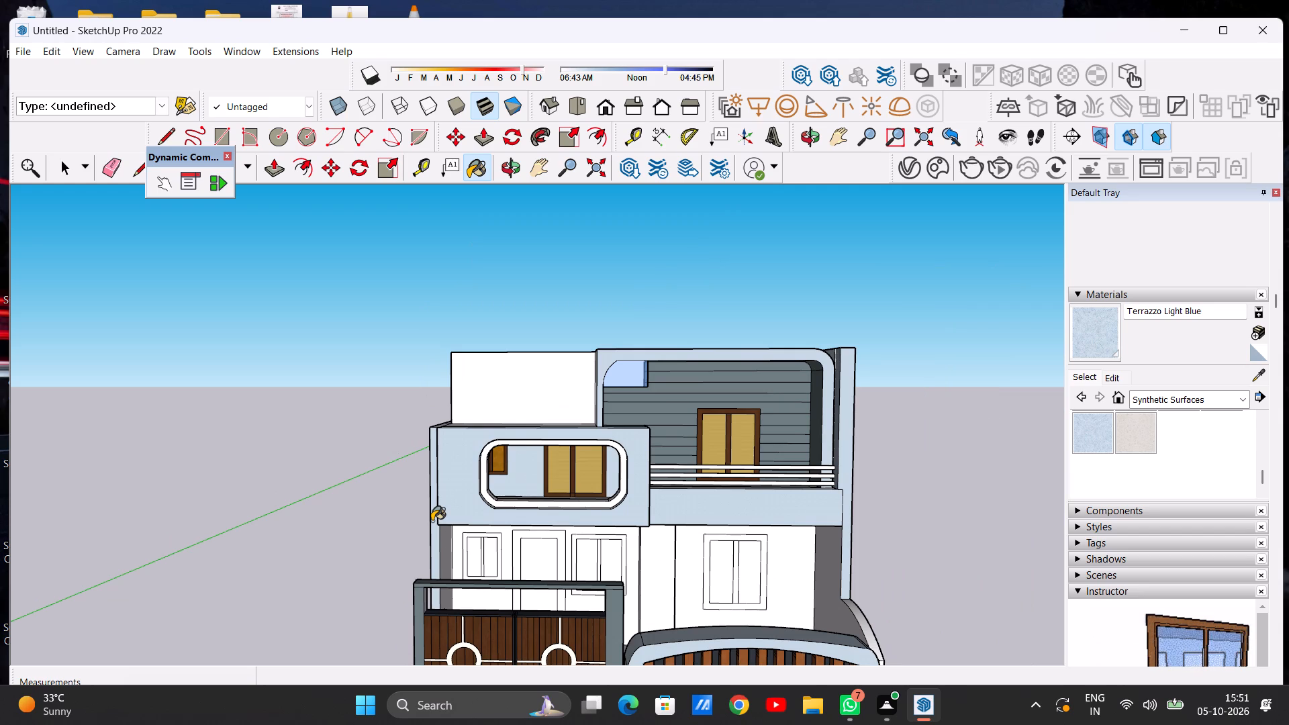
Paint the upper frame's outer side and flat top face with Terrazzo Light Blue.
{"action": "scroll", "coordinate": [432, 521], "scroll_direction": "down", "scroll_amount": 3}
{"action": "middle_click_drag", "start_coordinate": [405, 522], "coordinate": [644, 496]}
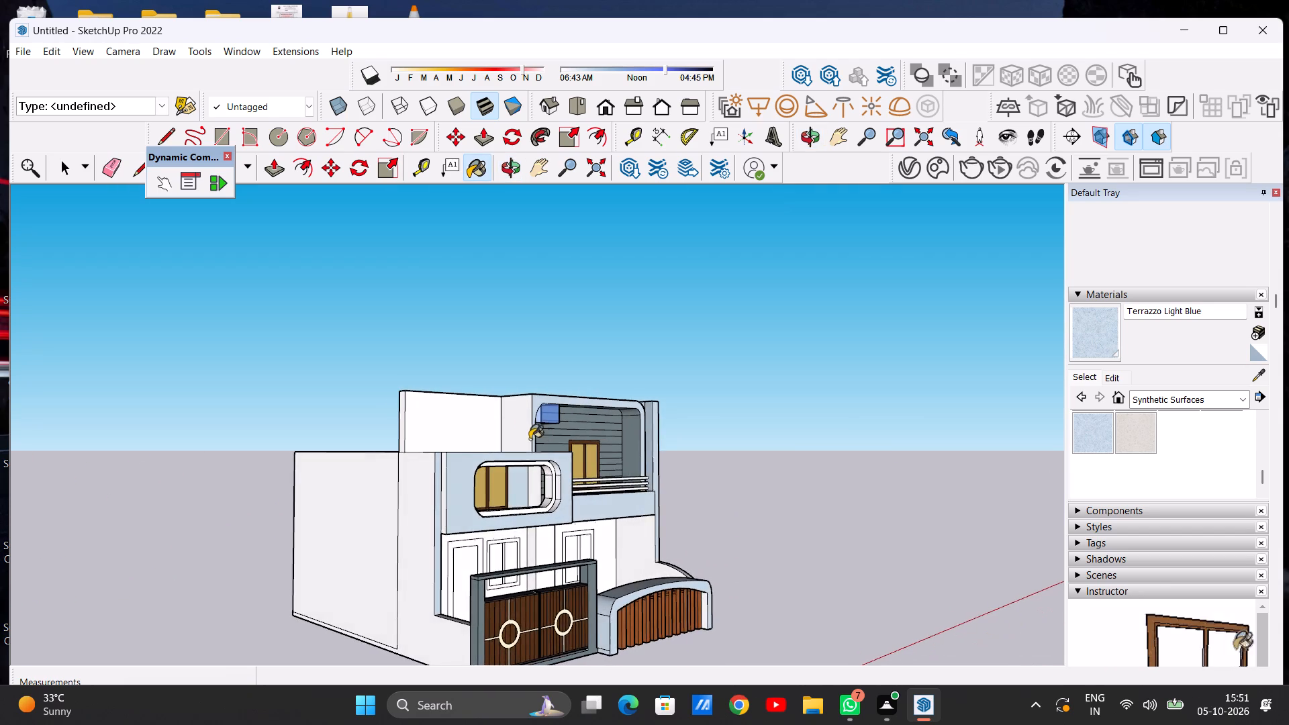
{"action": "scroll", "coordinate": [520, 428], "scroll_direction": "up", "scroll_amount": 7}
{"action": "left_click", "coordinate": [521, 421]}
{"action": "scroll", "coordinate": [436, 480], "scroll_direction": "down", "scroll_amount": 4}
{"action": "middle_click_drag", "start_coordinate": [594, 442], "coordinate": [413, 591]}
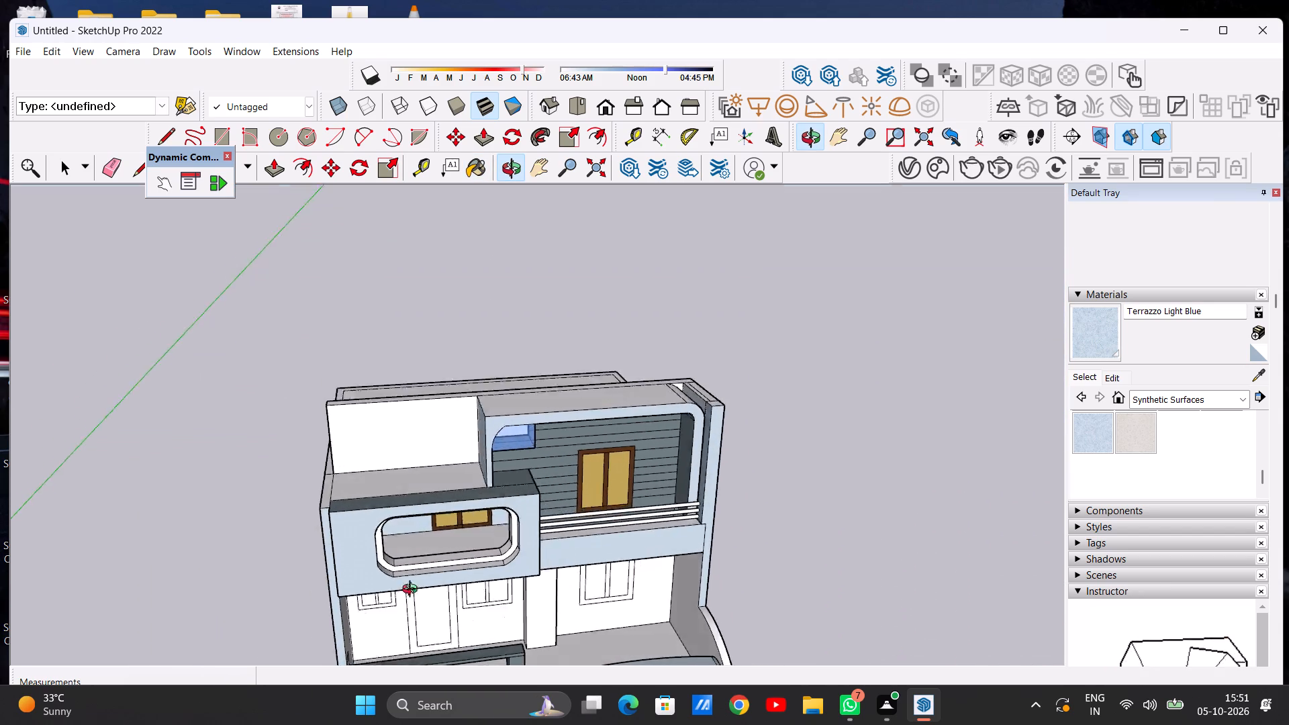
{"action": "middle_click_drag", "start_coordinate": [413, 591], "coordinate": [400, 583]}
{"action": "scroll", "coordinate": [520, 401], "scroll_direction": "up", "scroll_amount": 5}
{"action": "left_click", "coordinate": [518, 402]}
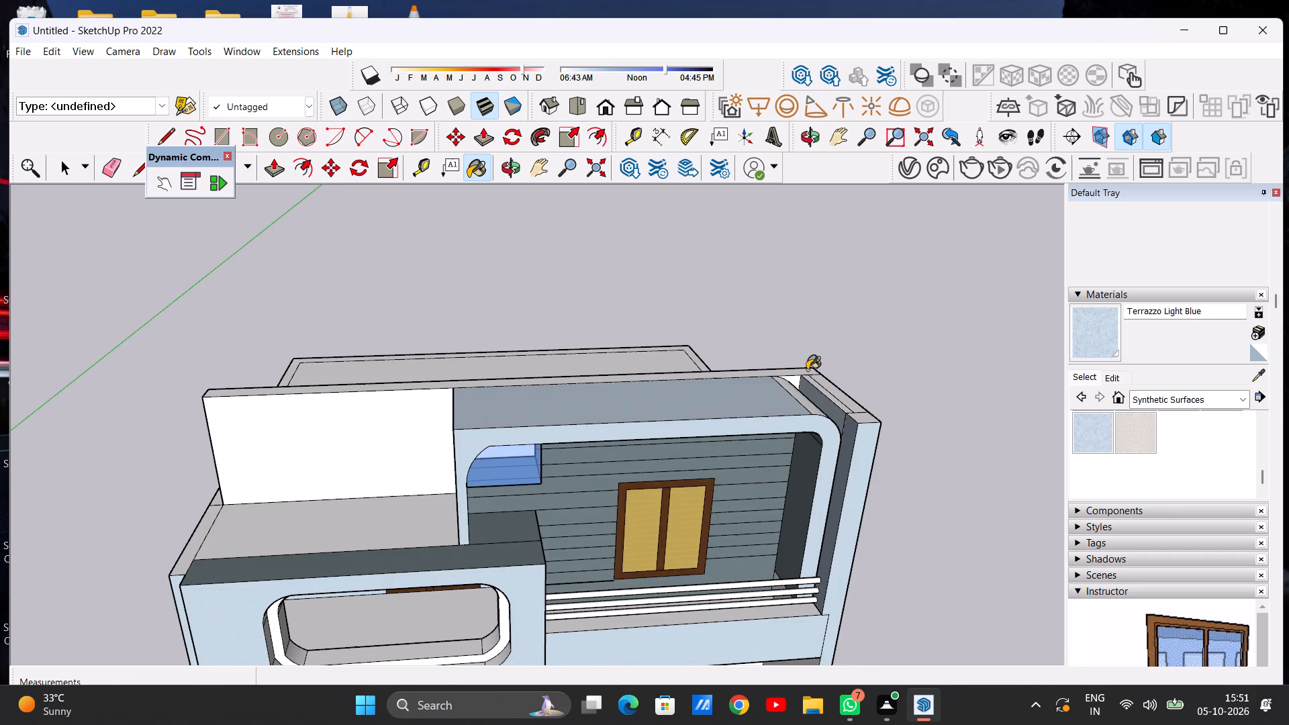
Paint the upper frame's curved outer corner and the tall end wall's top and inner faces with Terrazzo Light Blue.
{"action": "scroll", "coordinate": [807, 411], "scroll_direction": "up", "scroll_amount": 10}
{"action": "left_click", "coordinate": [820, 400]}
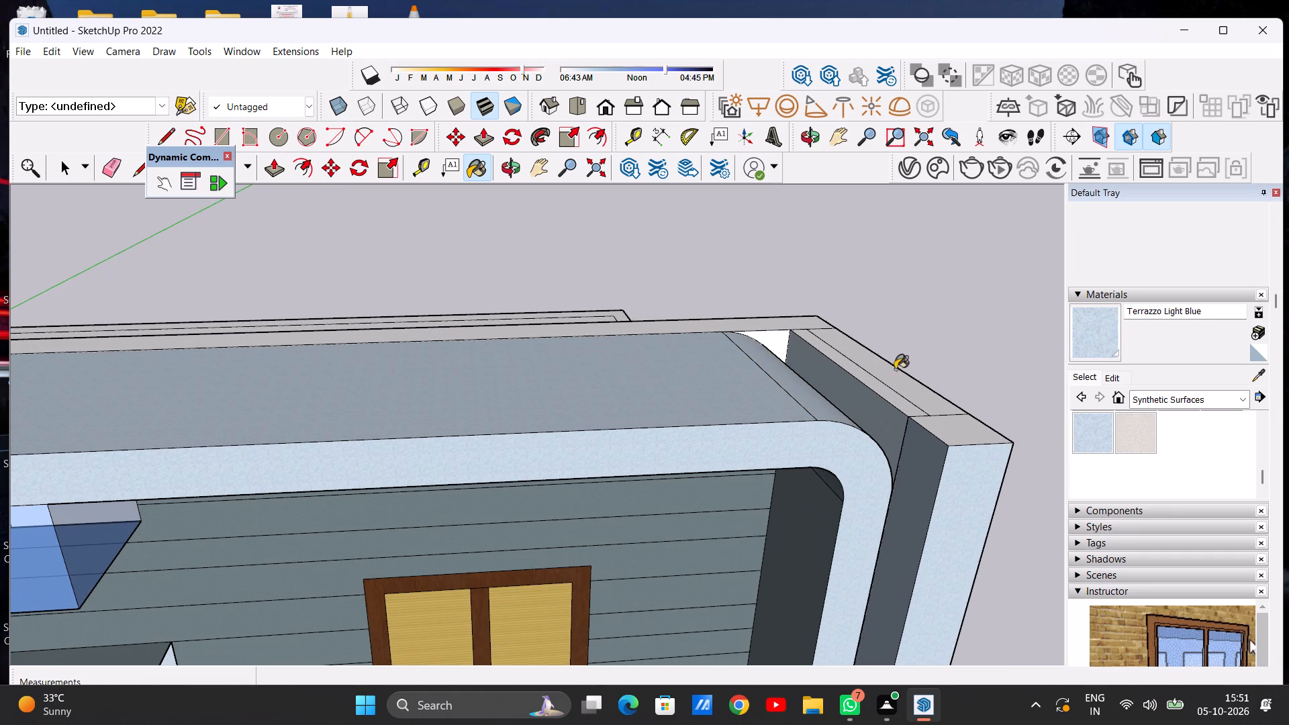
{"action": "left_click", "coordinate": [902, 369]}
{"action": "left_click", "coordinate": [906, 401]}
{"action": "left_click", "coordinate": [911, 395]}
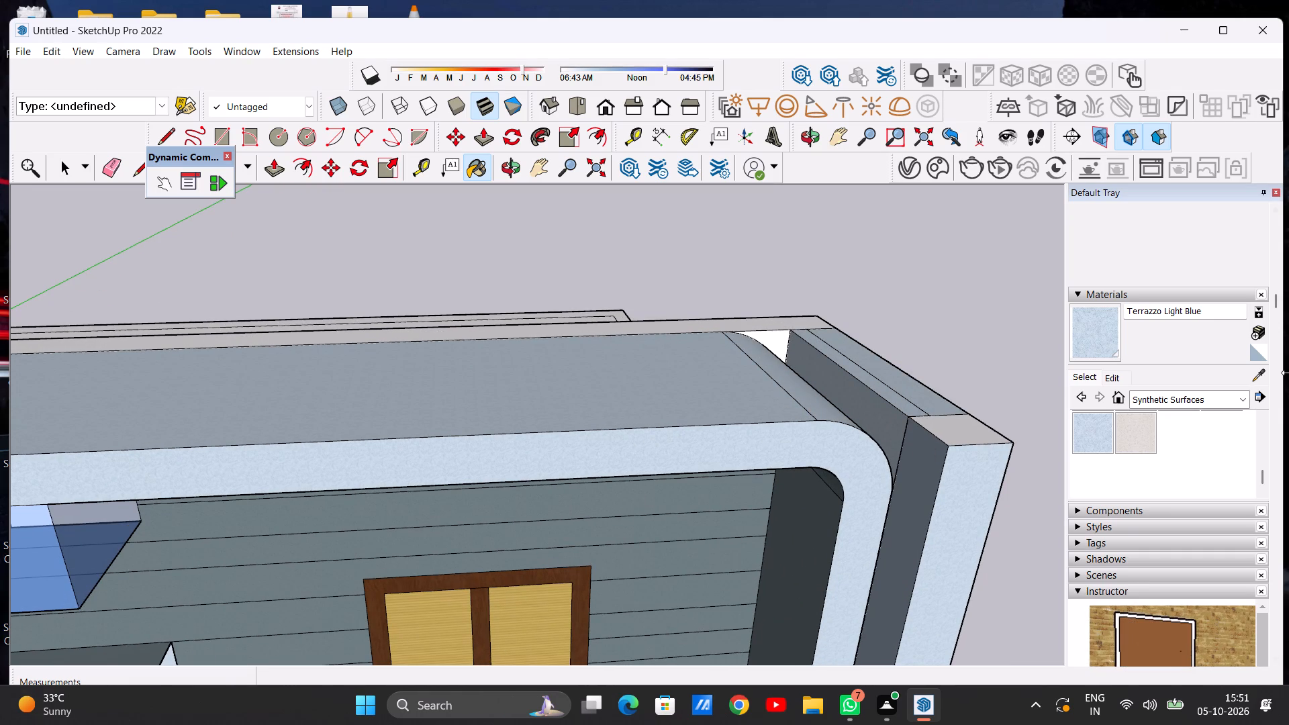
{"action": "left_click", "coordinate": [949, 432]}
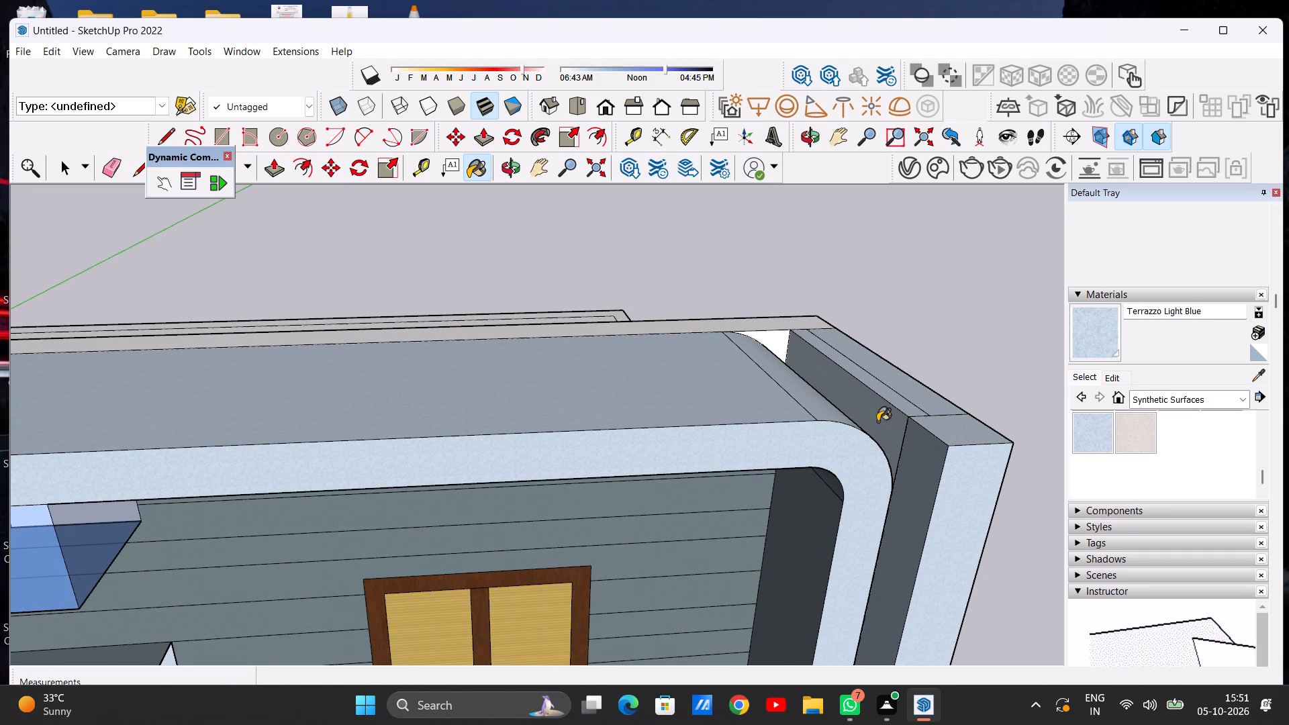
{"action": "left_click", "coordinate": [875, 420]}
{"action": "scroll", "coordinate": [669, 420], "scroll_direction": "down", "scroll_amount": 16}
Examine the repainted front elevation from above, the side and the front.
{"action": "middle_click_drag", "start_coordinate": [743, 492], "coordinate": [743, 485]}
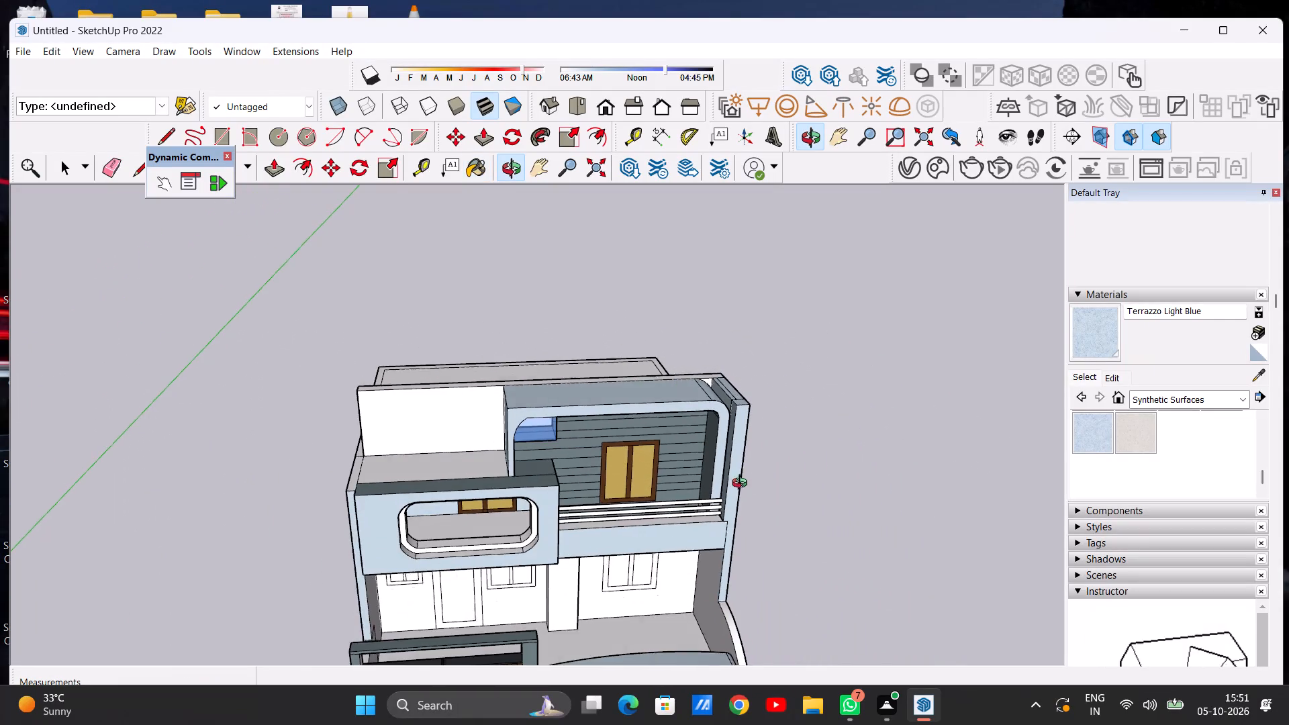
{"action": "middle_click_drag", "start_coordinate": [743, 485], "coordinate": [373, 395]}
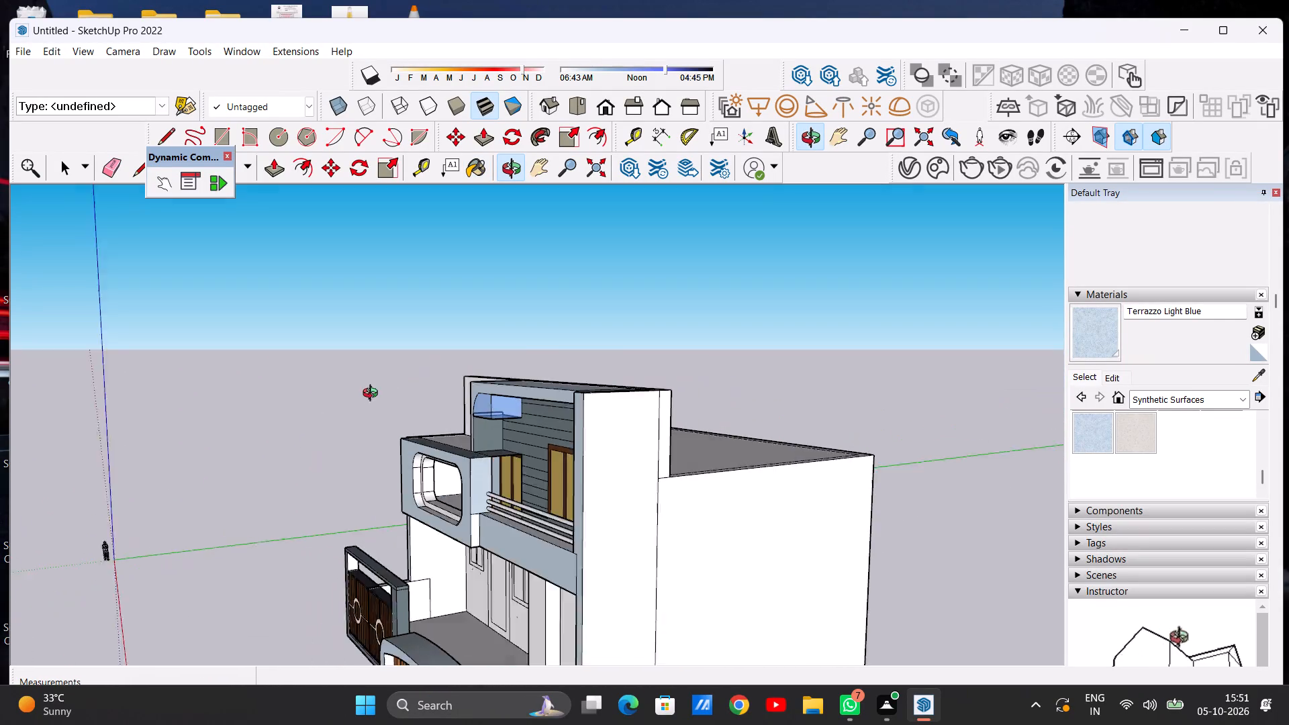
{"action": "middle_click_drag", "start_coordinate": [373, 395], "coordinate": [684, 387]}
{"action": "middle_click", "coordinate": [707, 373]}
{"action": "middle_click_drag", "start_coordinate": [714, 349], "coordinate": [715, 342]}
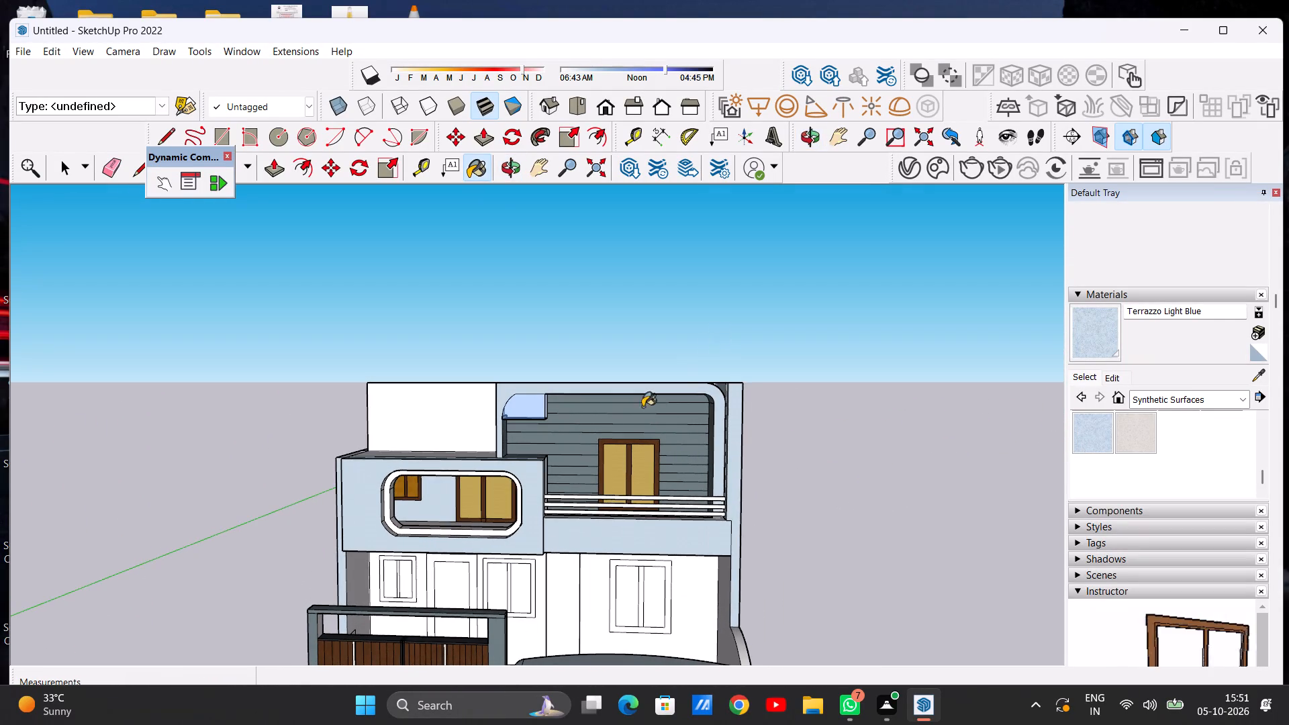
{"action": "middle_click_drag", "start_coordinate": [565, 497], "coordinate": [581, 483]}
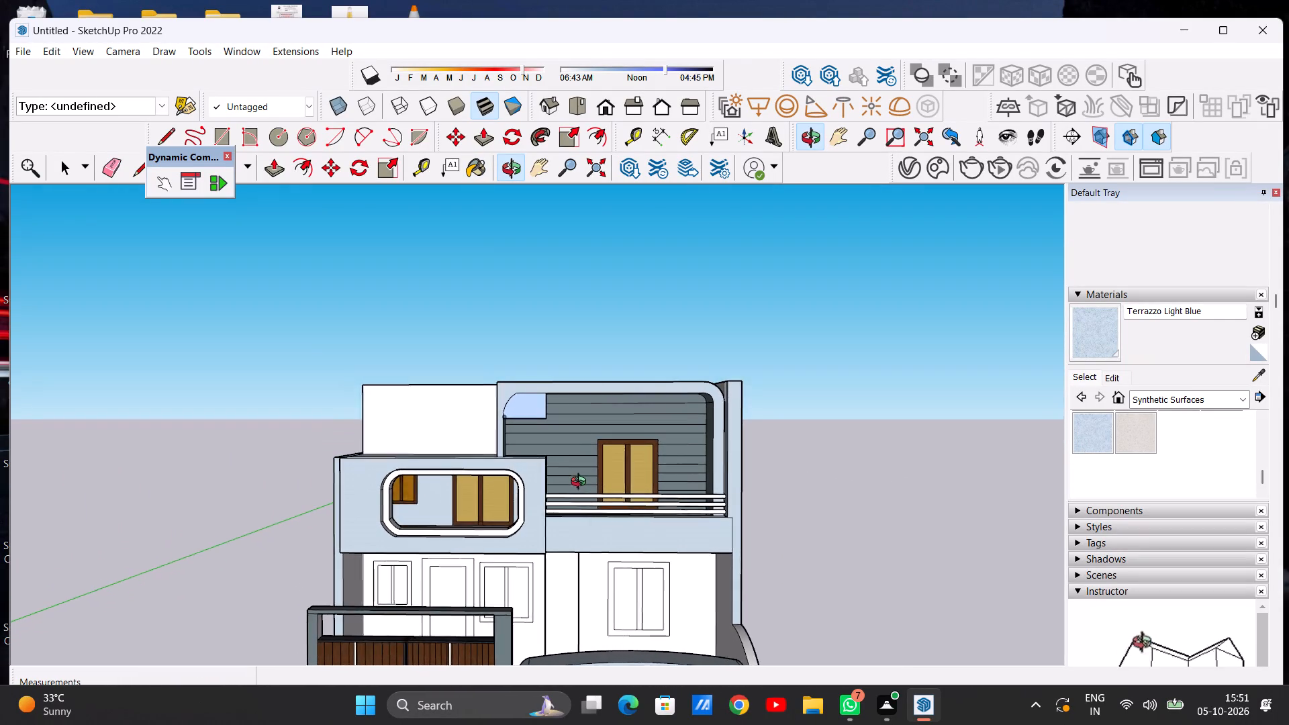
{"action": "middle_click_drag", "start_coordinate": [581, 483], "coordinate": [578, 485]}
{"action": "scroll", "coordinate": [558, 506], "scroll_direction": "down", "scroll_amount": 7}
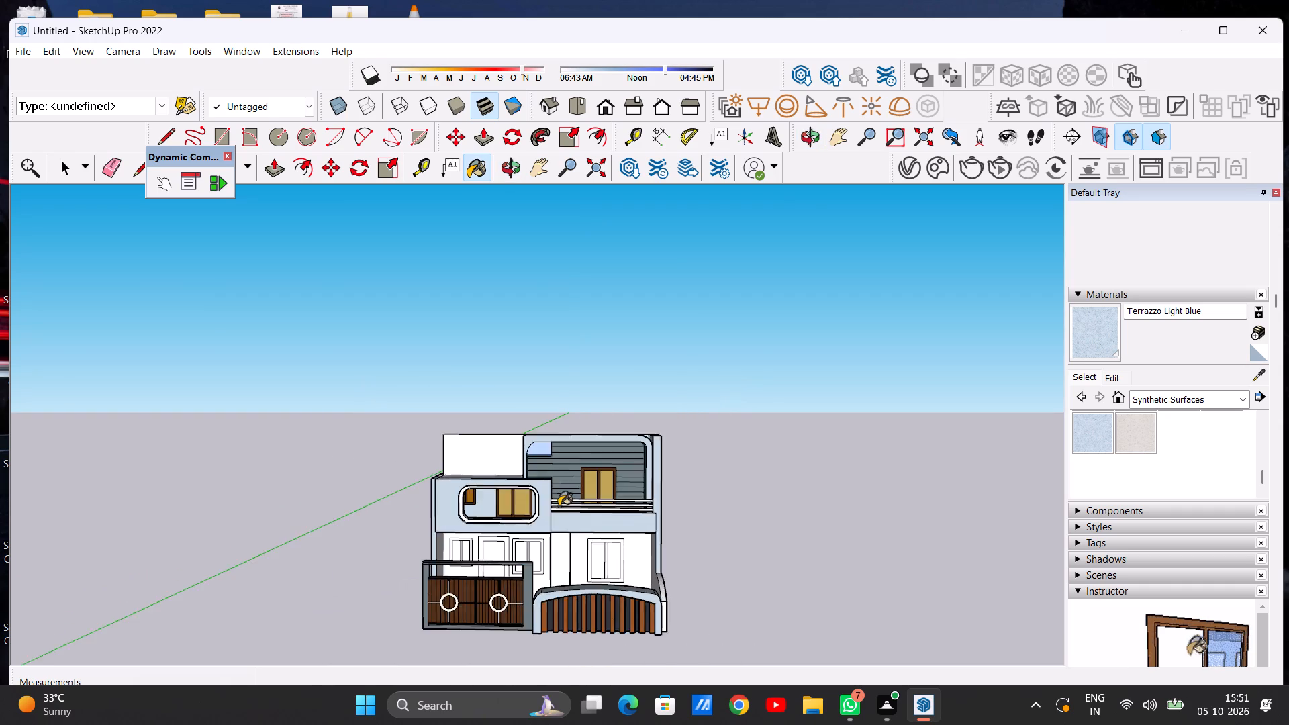
Paint the front face of the ground-floor pillar between the two white wall sections with Formica Speckled Grey.
{"action": "scroll", "coordinate": [559, 506], "scroll_direction": "down", "scroll_amount": 3}
{"action": "scroll", "coordinate": [570, 554], "scroll_direction": "up", "scroll_amount": 13}
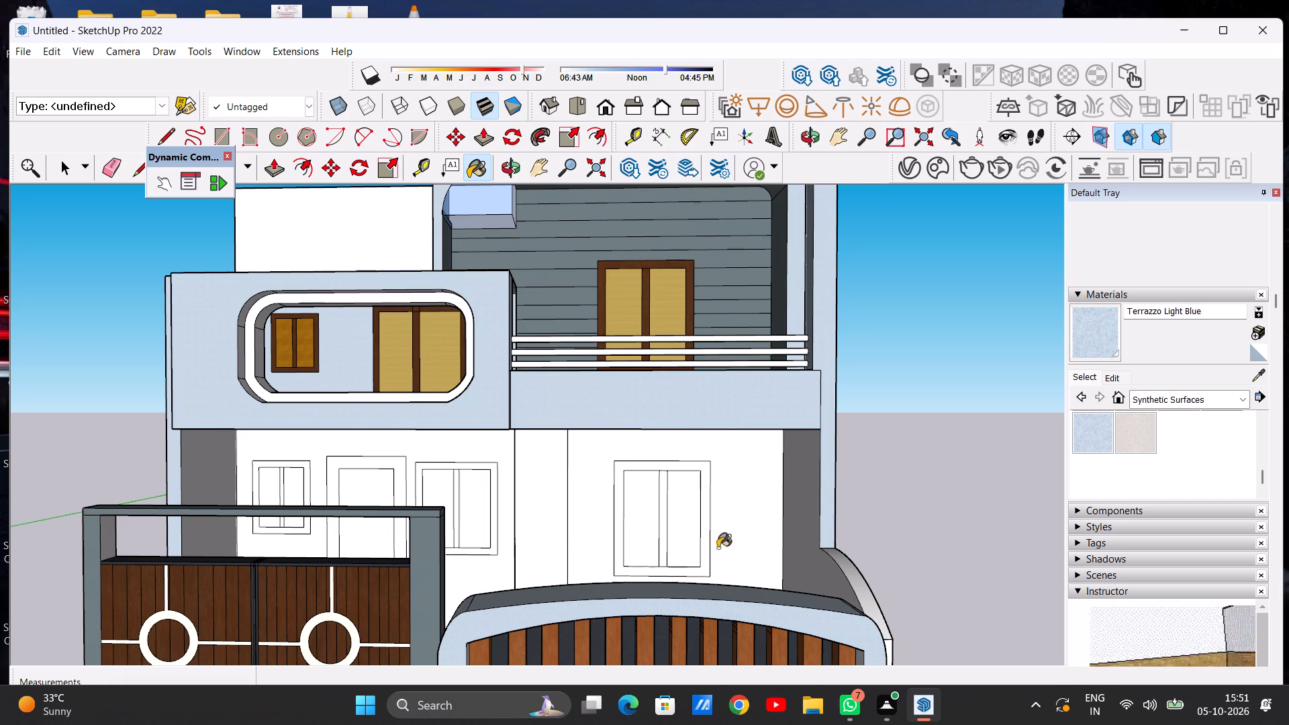
{"action": "scroll", "coordinate": [1126, 465], "scroll_direction": "down", "scroll_amount": 2}
{"action": "scroll", "coordinate": [1126, 465], "scroll_direction": "up", "scroll_amount": 4}
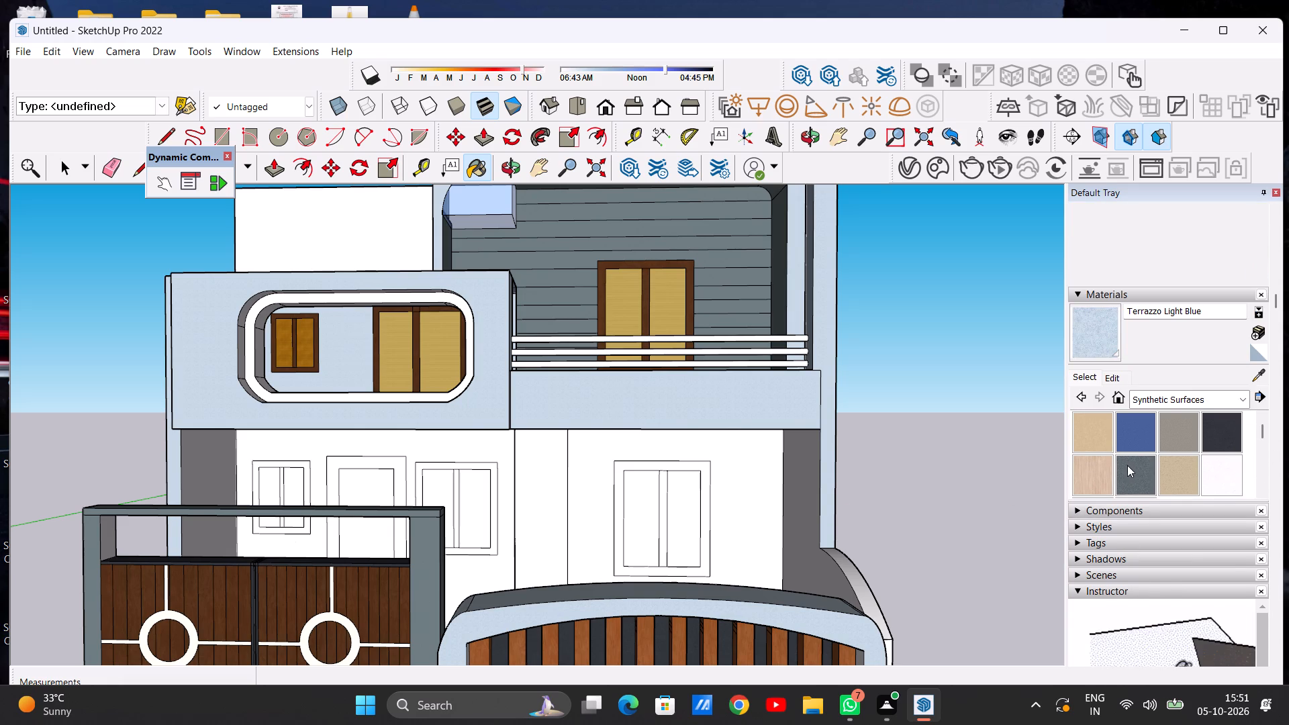
{"action": "left_click", "coordinate": [1132, 467]}
{"action": "scroll", "coordinate": [548, 486], "scroll_direction": "up", "scroll_amount": 4}
{"action": "left_click", "coordinate": [536, 491]}
{"action": "scroll", "coordinate": [546, 497], "scroll_direction": "down", "scroll_amount": 2}
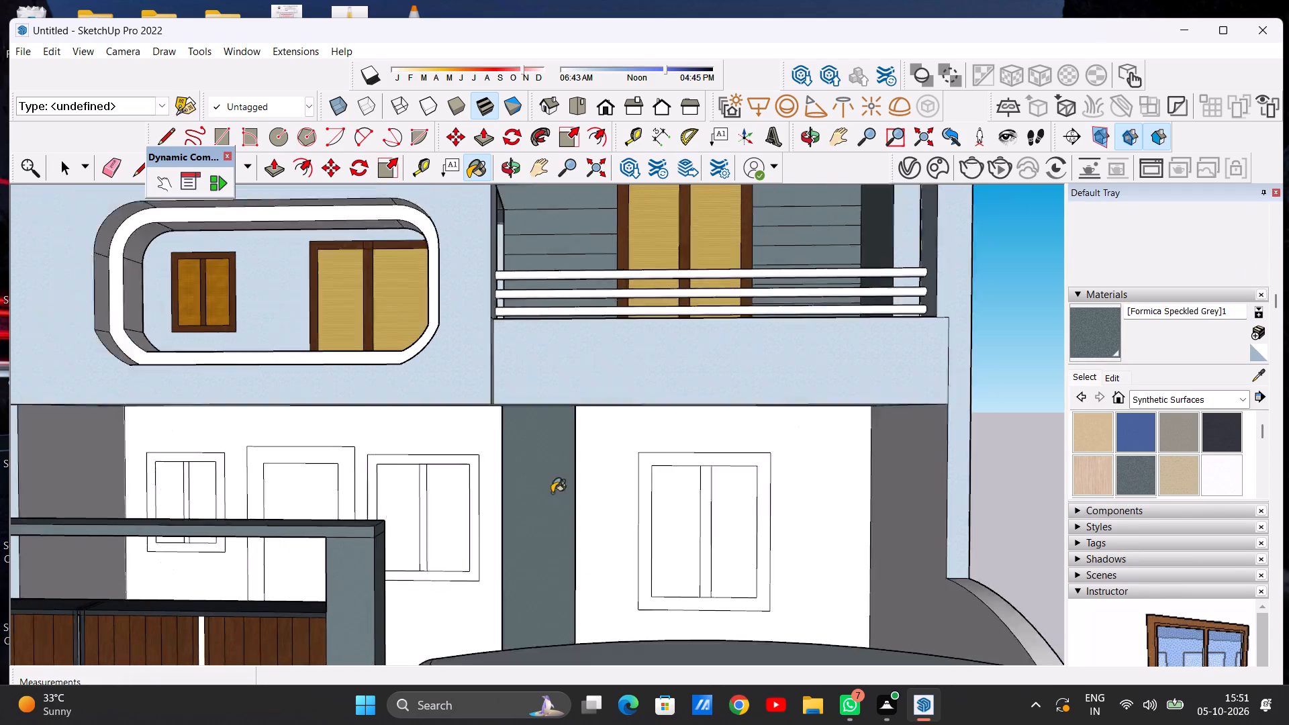
{"action": "scroll", "coordinate": [552, 493], "scroll_direction": "down", "scroll_amount": 6}
Paint both side faces of the ground-floor pillar with Formica Speckled Grey.
{"action": "middle_click_drag", "start_coordinate": [508, 503], "coordinate": [687, 530]}
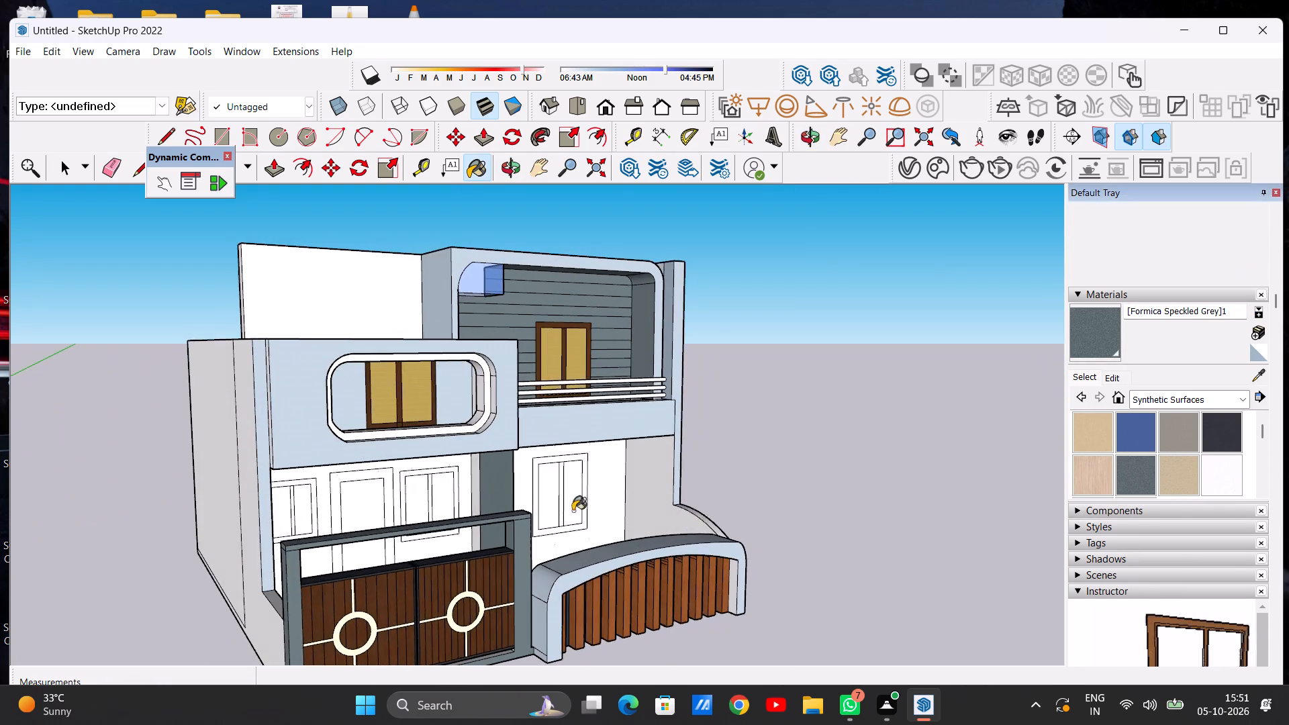
{"action": "scroll", "coordinate": [521, 500], "scroll_direction": "up", "scroll_amount": 5}
{"action": "left_click", "coordinate": [442, 484]}
{"action": "scroll", "coordinate": [452, 502], "scroll_direction": "down", "scroll_amount": 4}
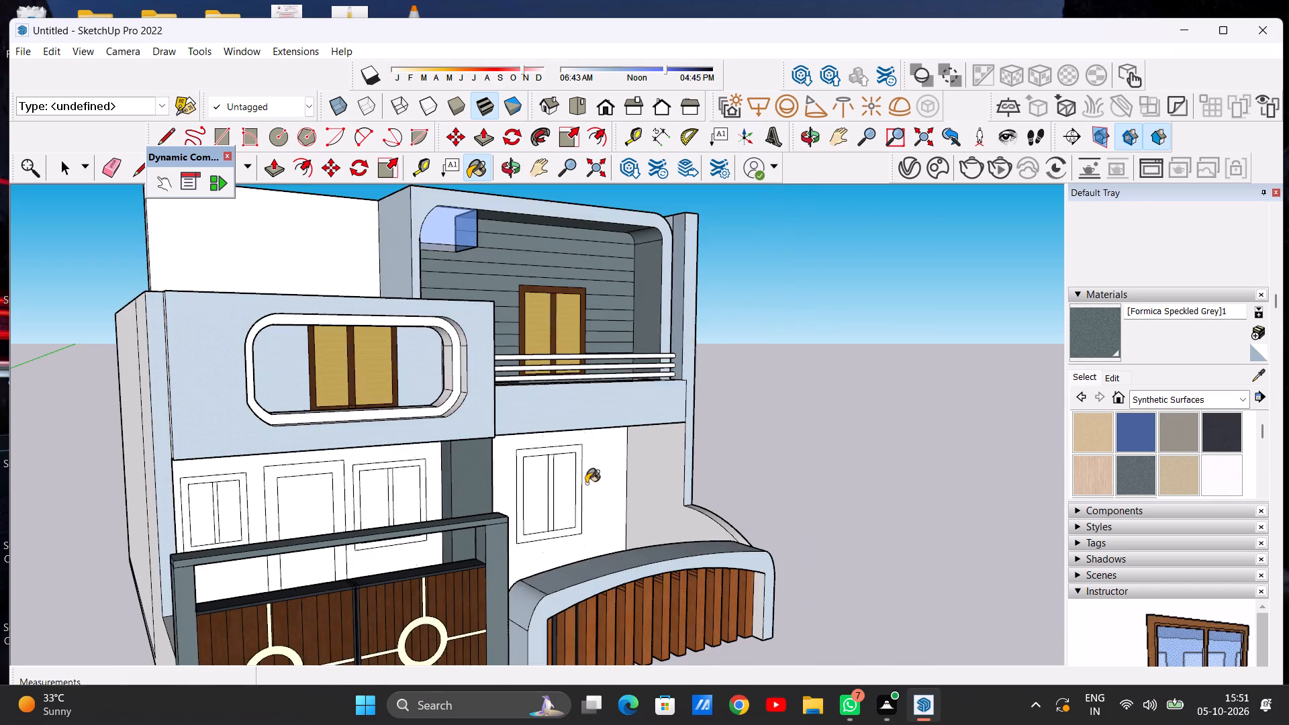
{"action": "middle_click_drag", "start_coordinate": [648, 483], "coordinate": [322, 514]}
{"action": "scroll", "coordinate": [583, 485], "scroll_direction": "up", "scroll_amount": 6}
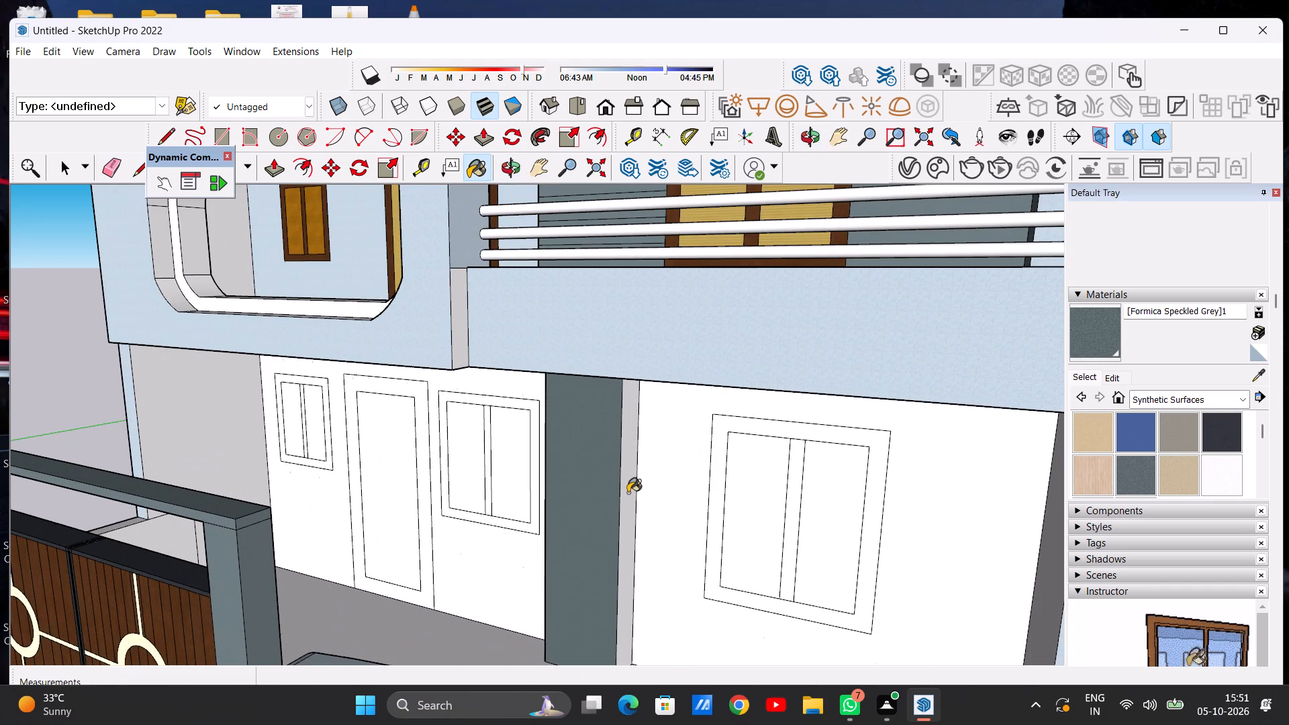
{"action": "left_click", "coordinate": [628, 493]}
{"action": "scroll", "coordinate": [694, 546], "scroll_direction": "down", "scroll_amount": 11}
{"action": "middle_click_drag", "start_coordinate": [588, 546], "coordinate": [694, 480]}
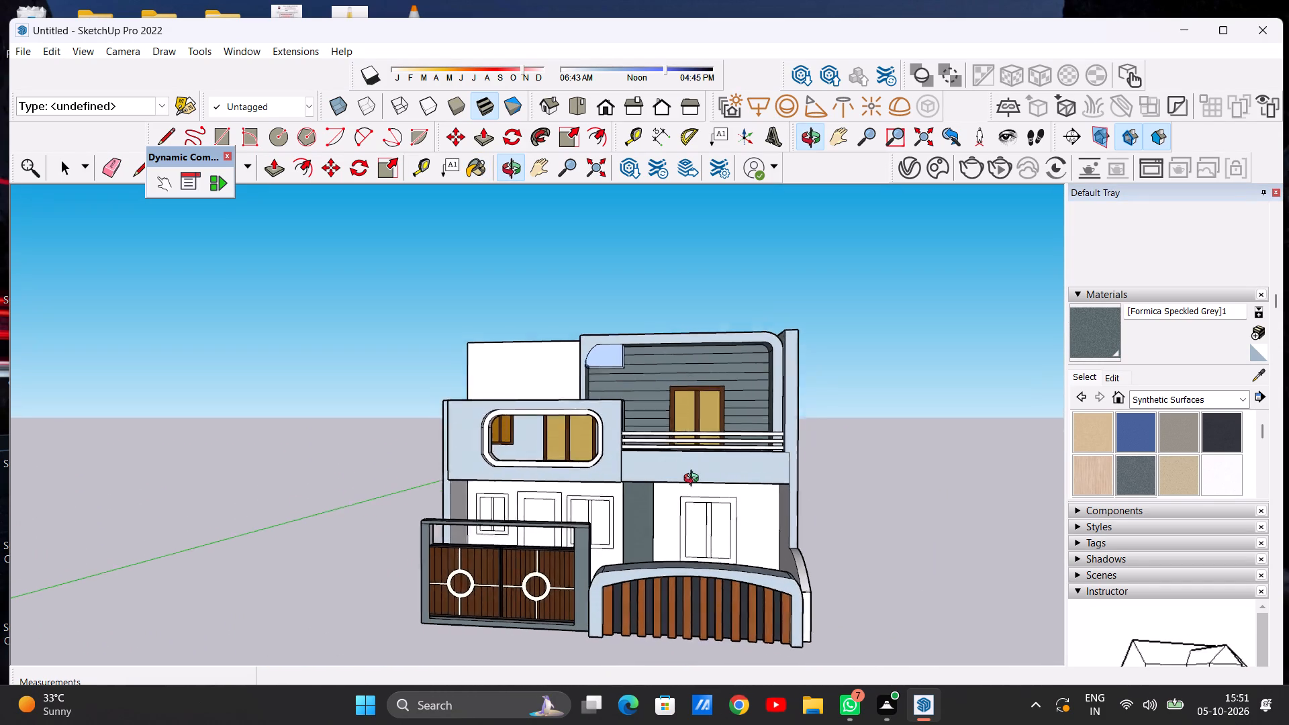
{"action": "middle_click_drag", "start_coordinate": [694, 480], "coordinate": [704, 483]}
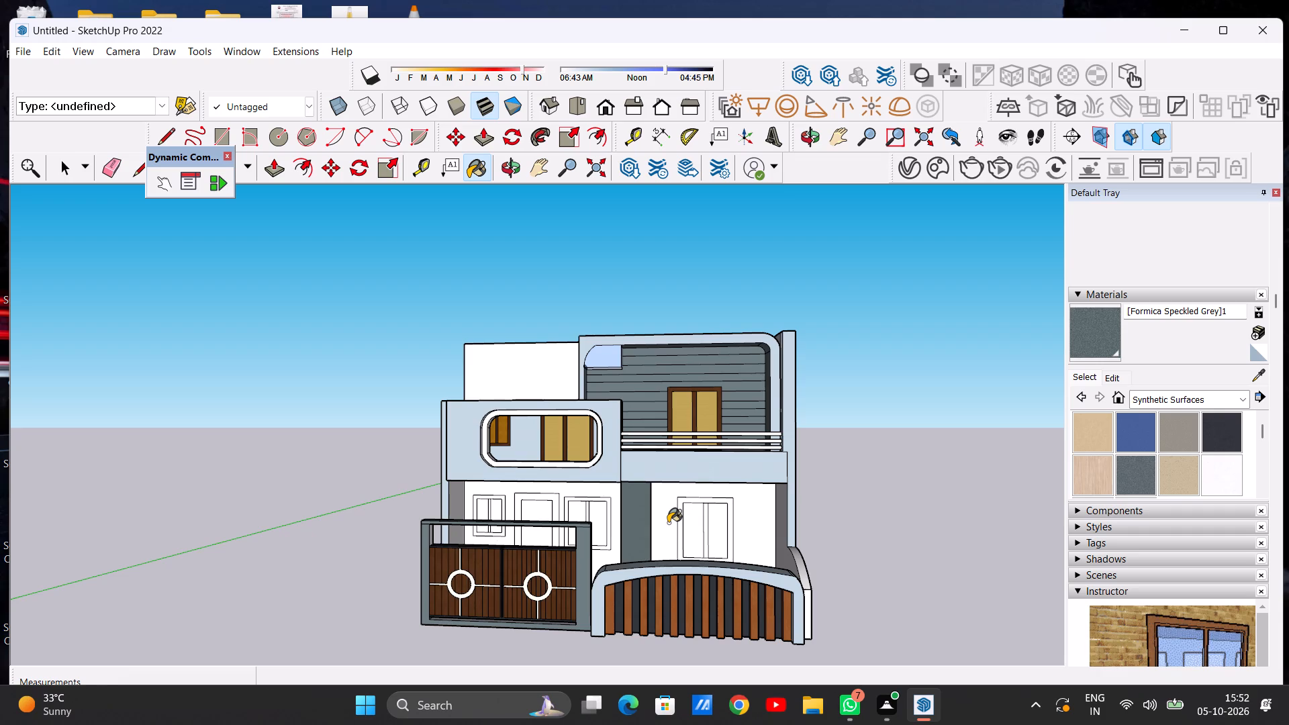
{"action": "scroll", "coordinate": [741, 502], "scroll_direction": "up", "scroll_amount": 5}
{"action": "key", "text": "space"}
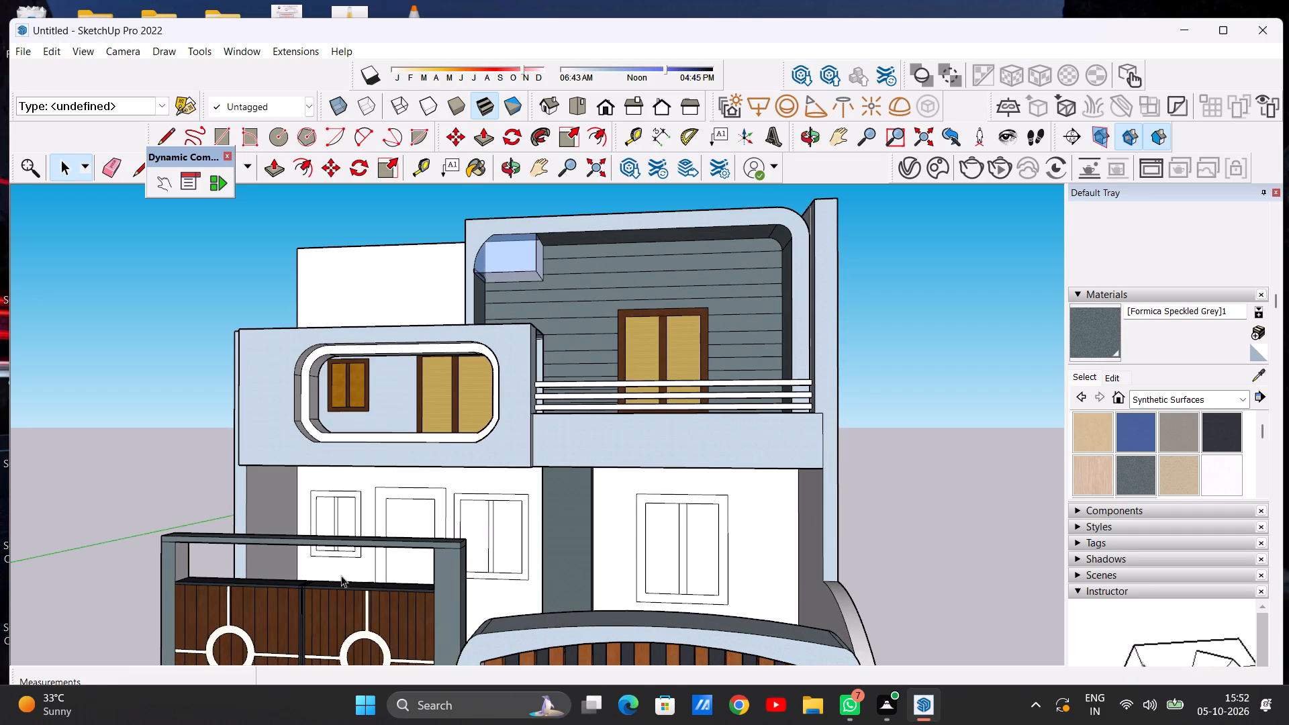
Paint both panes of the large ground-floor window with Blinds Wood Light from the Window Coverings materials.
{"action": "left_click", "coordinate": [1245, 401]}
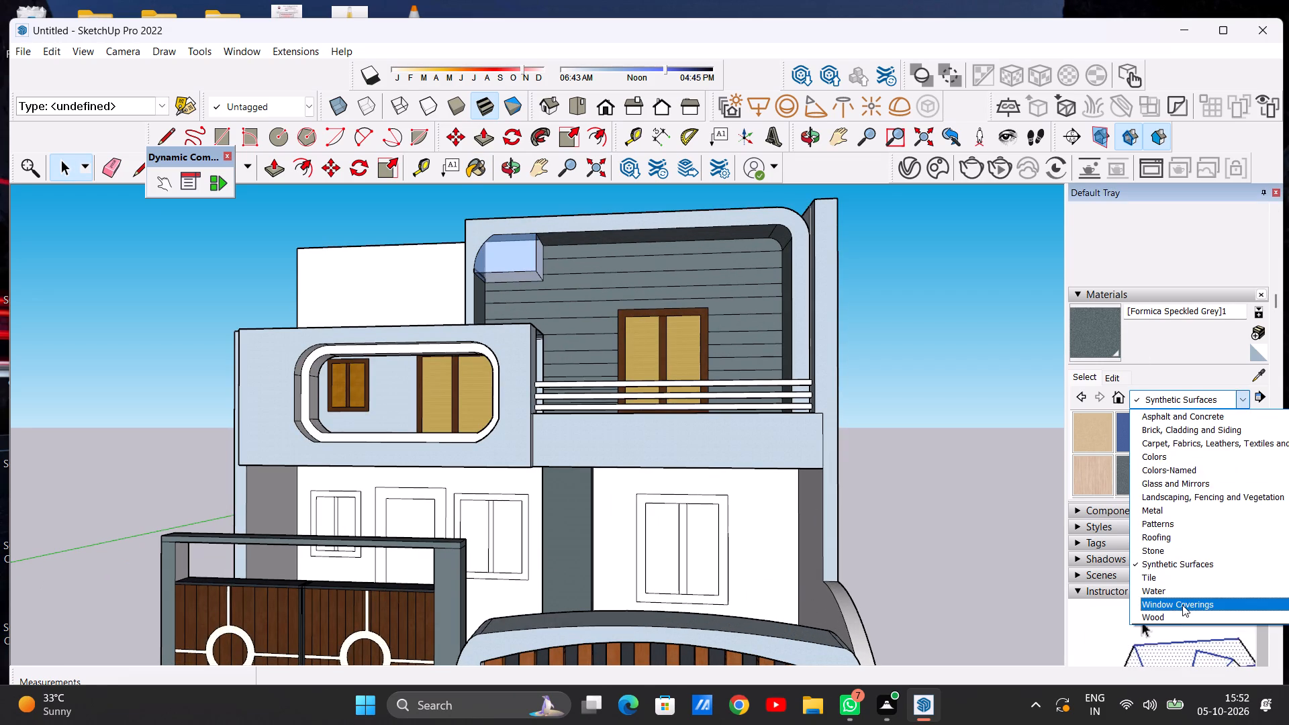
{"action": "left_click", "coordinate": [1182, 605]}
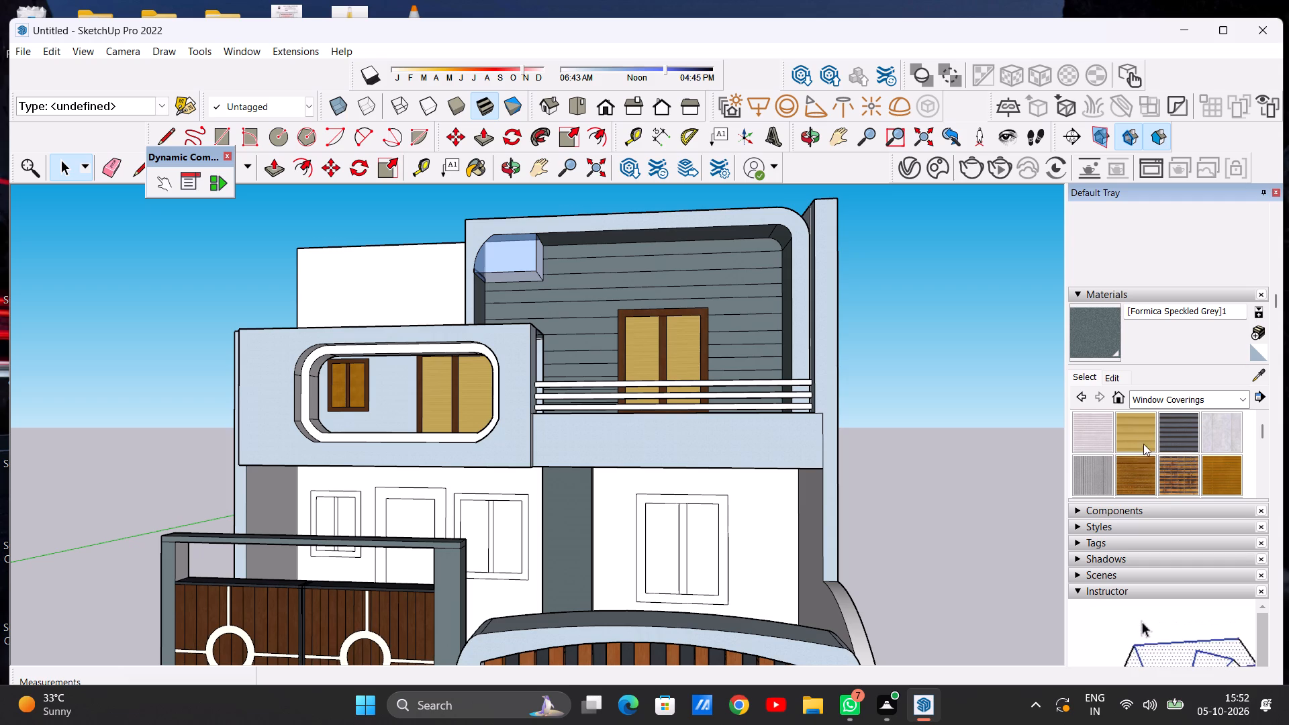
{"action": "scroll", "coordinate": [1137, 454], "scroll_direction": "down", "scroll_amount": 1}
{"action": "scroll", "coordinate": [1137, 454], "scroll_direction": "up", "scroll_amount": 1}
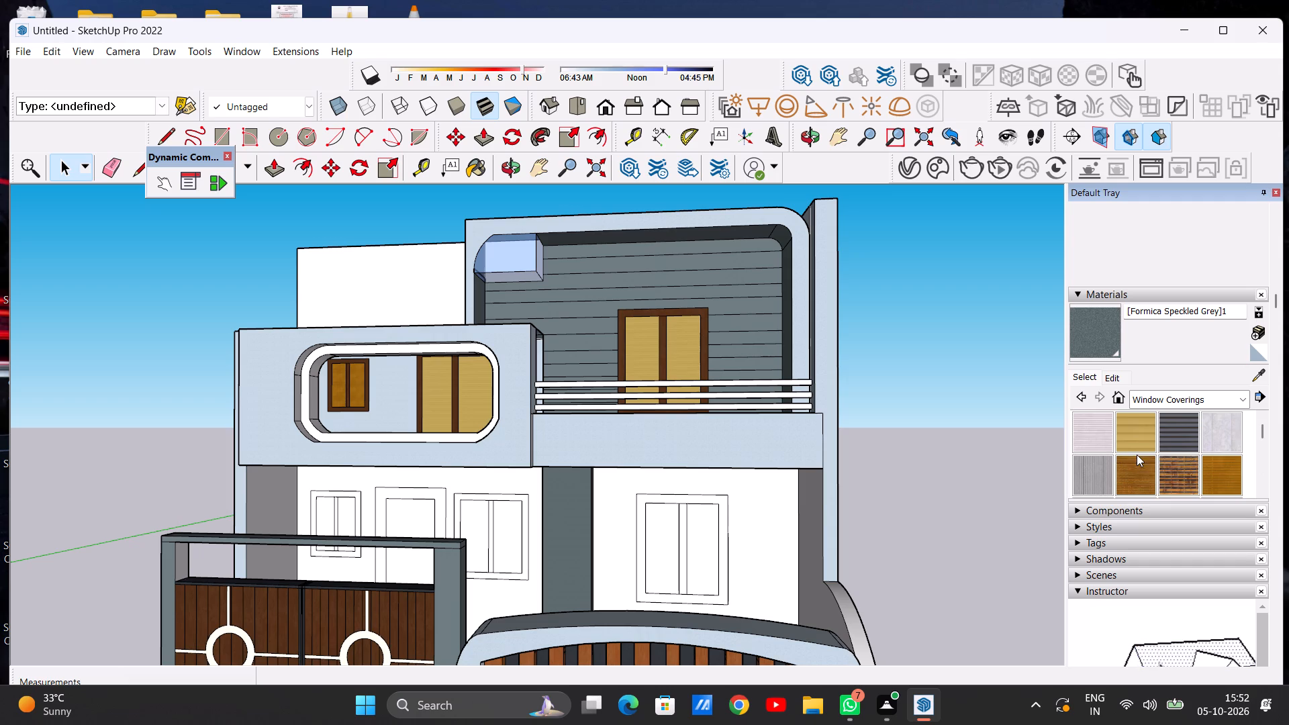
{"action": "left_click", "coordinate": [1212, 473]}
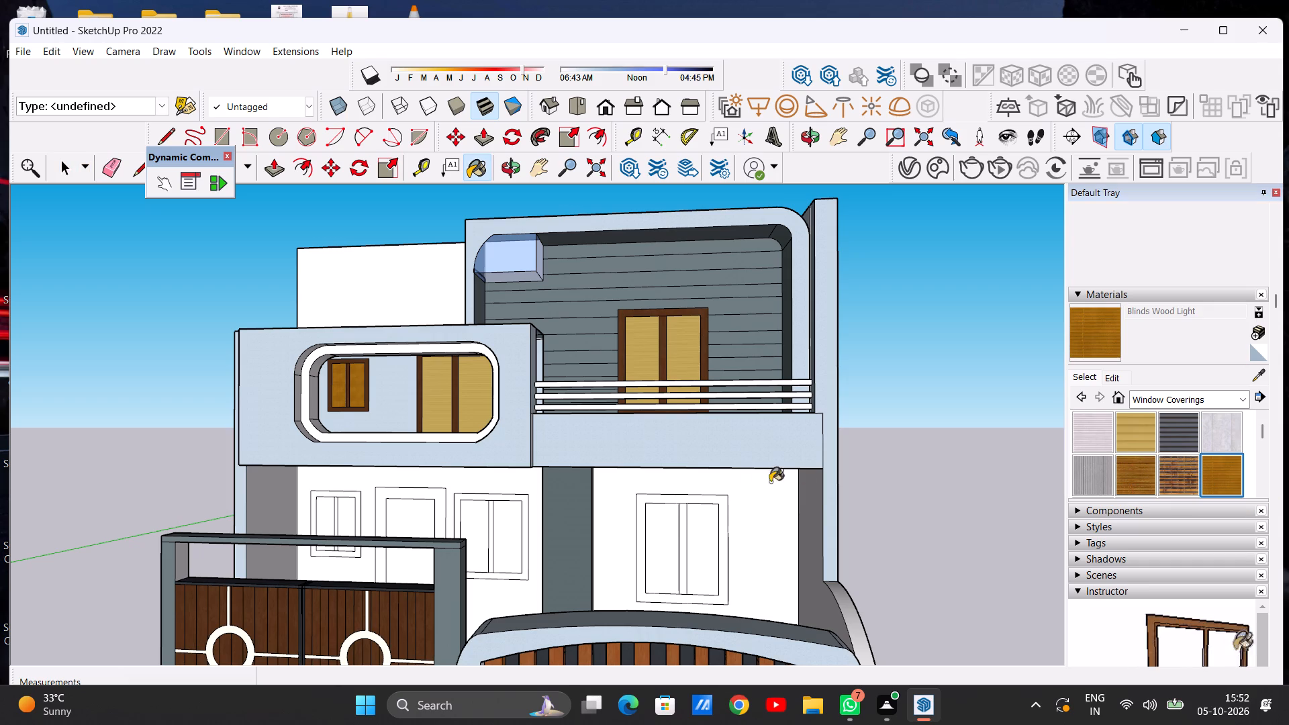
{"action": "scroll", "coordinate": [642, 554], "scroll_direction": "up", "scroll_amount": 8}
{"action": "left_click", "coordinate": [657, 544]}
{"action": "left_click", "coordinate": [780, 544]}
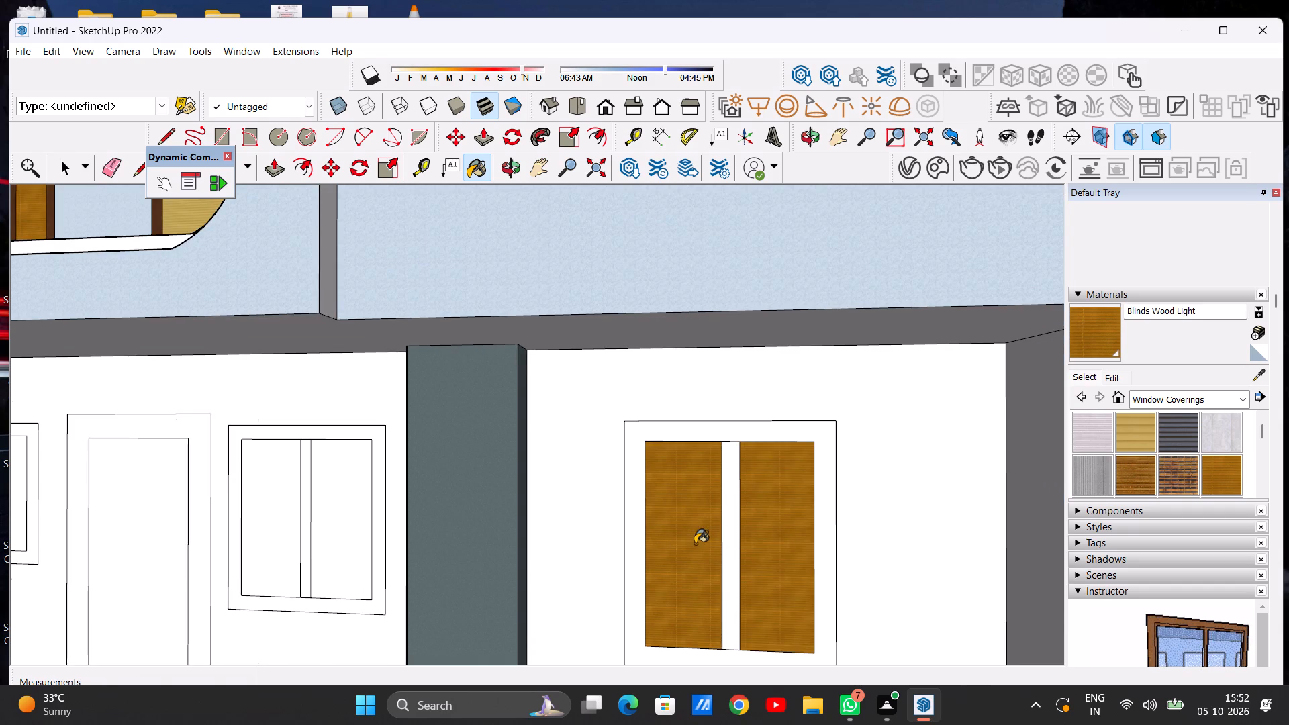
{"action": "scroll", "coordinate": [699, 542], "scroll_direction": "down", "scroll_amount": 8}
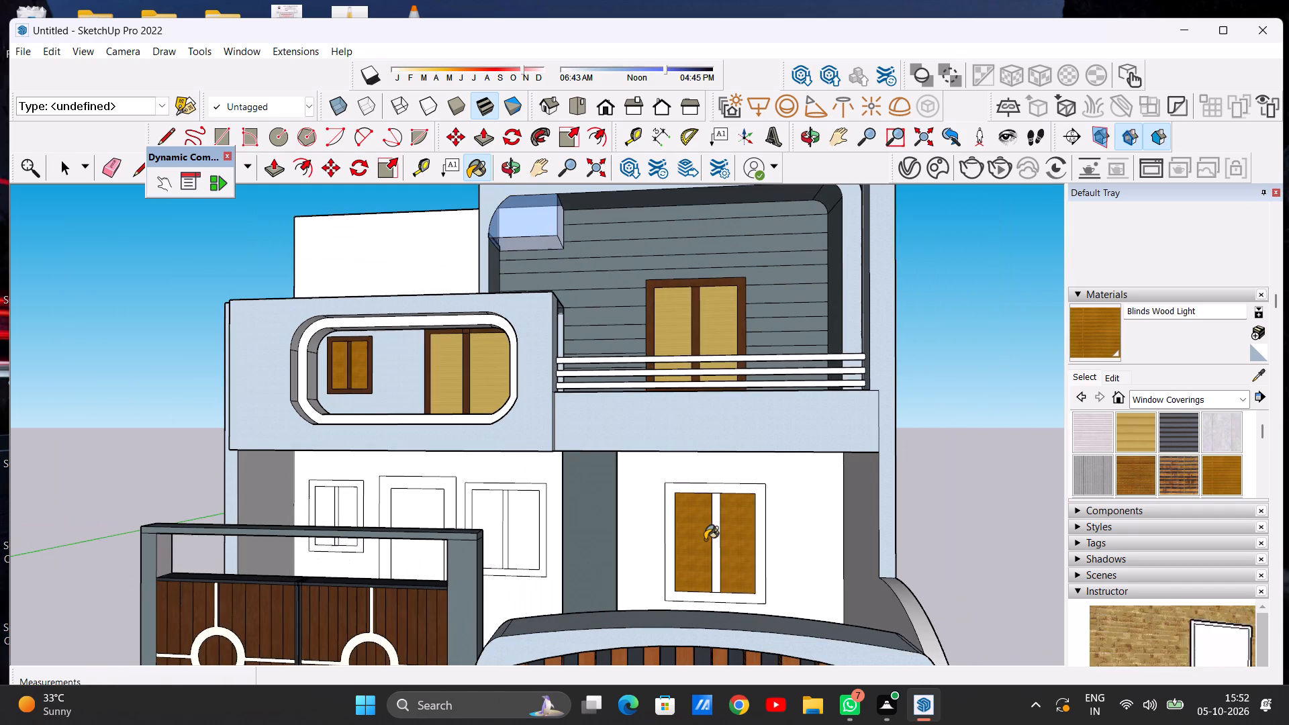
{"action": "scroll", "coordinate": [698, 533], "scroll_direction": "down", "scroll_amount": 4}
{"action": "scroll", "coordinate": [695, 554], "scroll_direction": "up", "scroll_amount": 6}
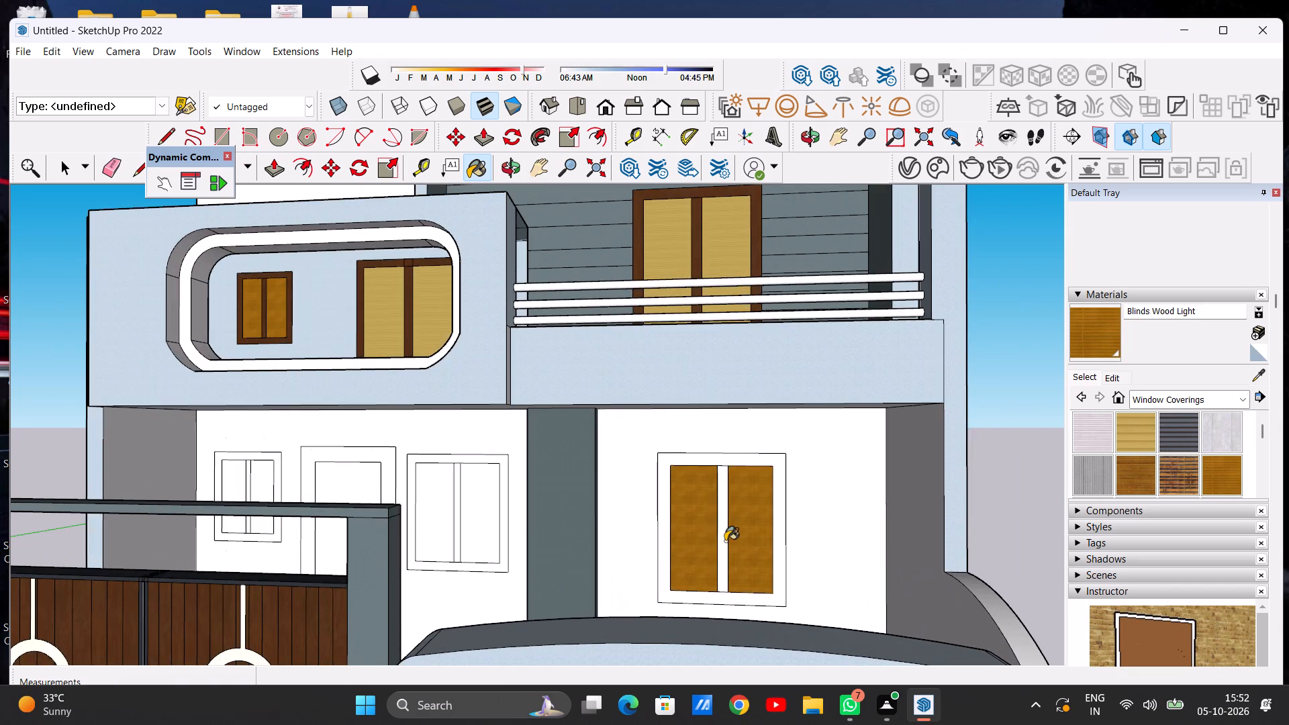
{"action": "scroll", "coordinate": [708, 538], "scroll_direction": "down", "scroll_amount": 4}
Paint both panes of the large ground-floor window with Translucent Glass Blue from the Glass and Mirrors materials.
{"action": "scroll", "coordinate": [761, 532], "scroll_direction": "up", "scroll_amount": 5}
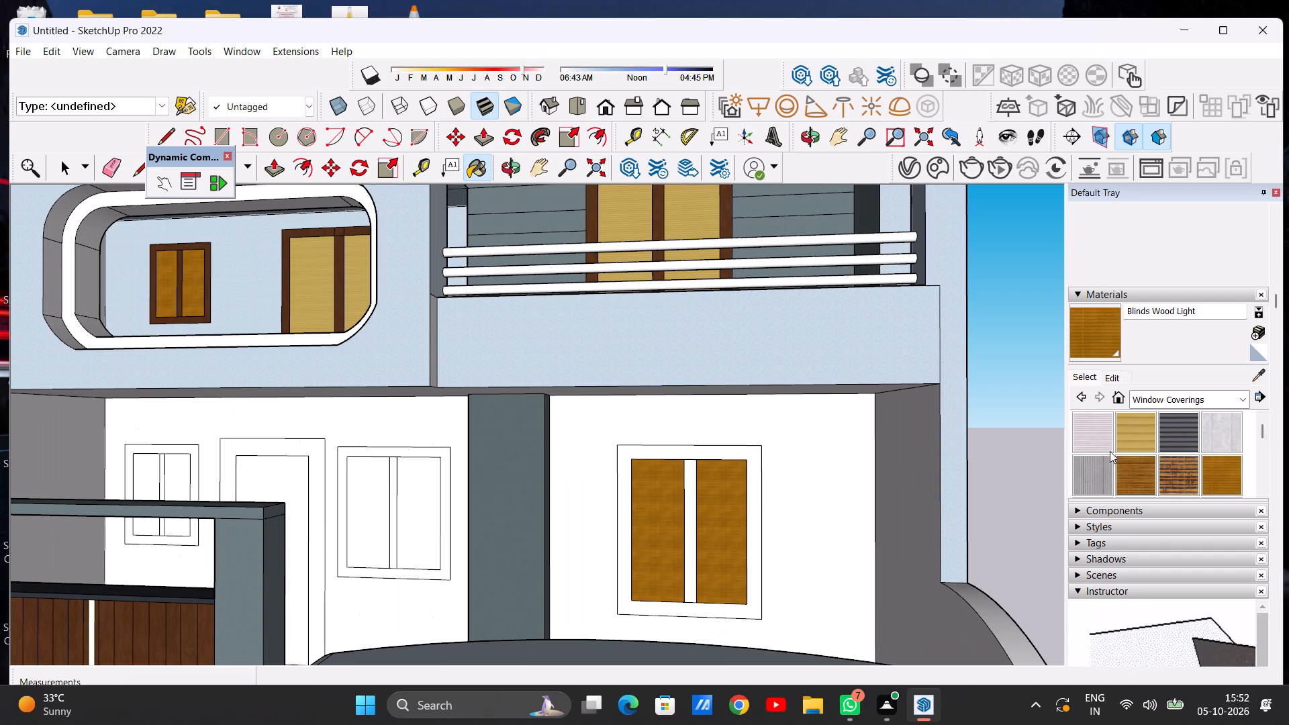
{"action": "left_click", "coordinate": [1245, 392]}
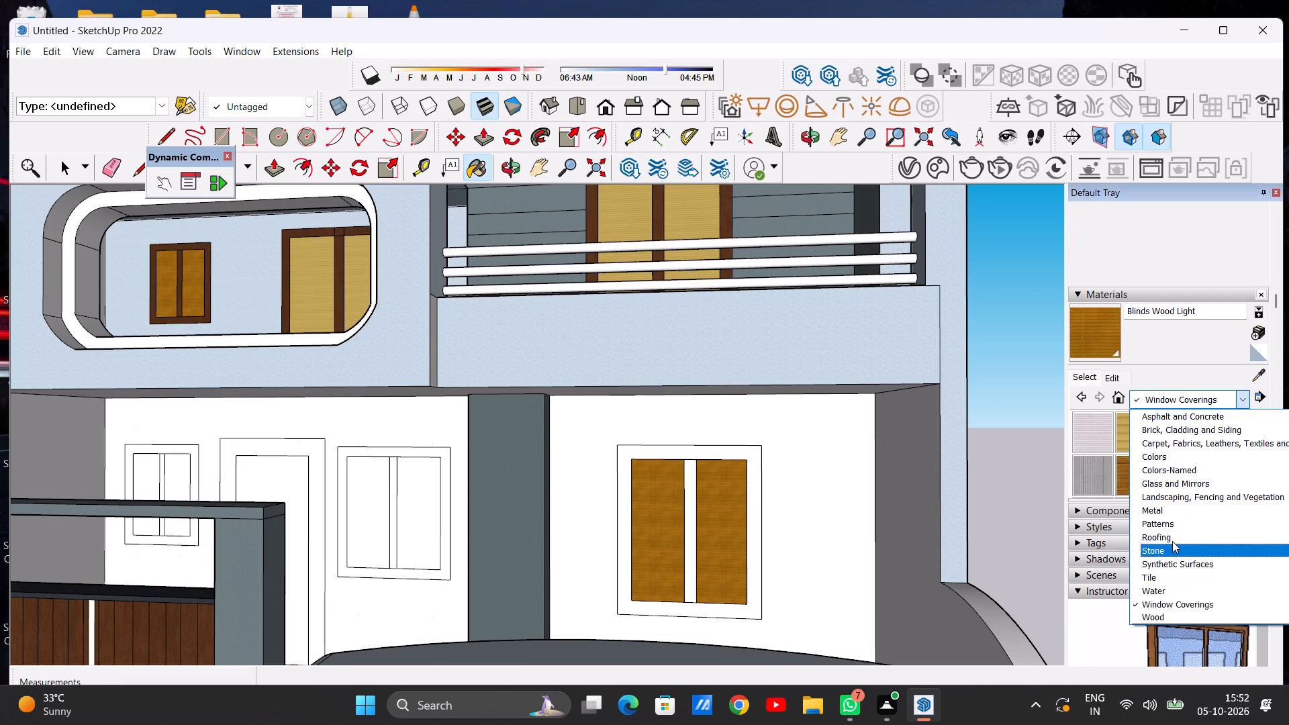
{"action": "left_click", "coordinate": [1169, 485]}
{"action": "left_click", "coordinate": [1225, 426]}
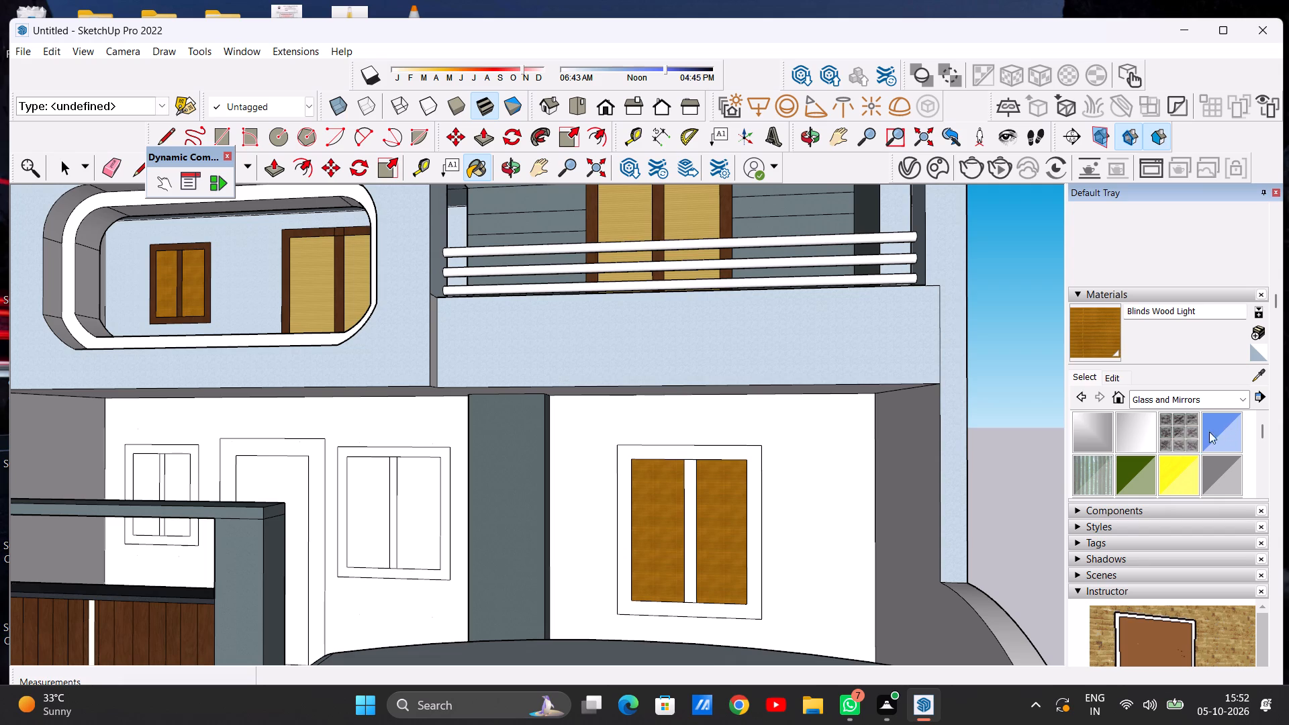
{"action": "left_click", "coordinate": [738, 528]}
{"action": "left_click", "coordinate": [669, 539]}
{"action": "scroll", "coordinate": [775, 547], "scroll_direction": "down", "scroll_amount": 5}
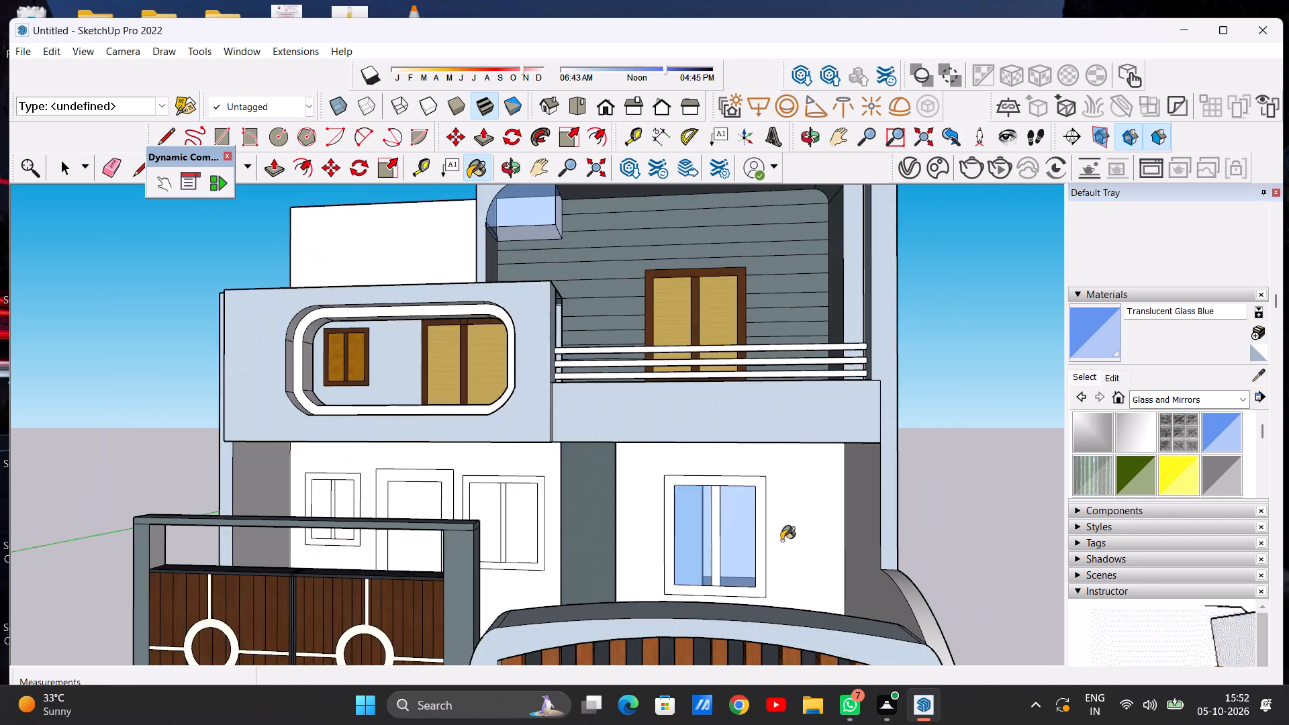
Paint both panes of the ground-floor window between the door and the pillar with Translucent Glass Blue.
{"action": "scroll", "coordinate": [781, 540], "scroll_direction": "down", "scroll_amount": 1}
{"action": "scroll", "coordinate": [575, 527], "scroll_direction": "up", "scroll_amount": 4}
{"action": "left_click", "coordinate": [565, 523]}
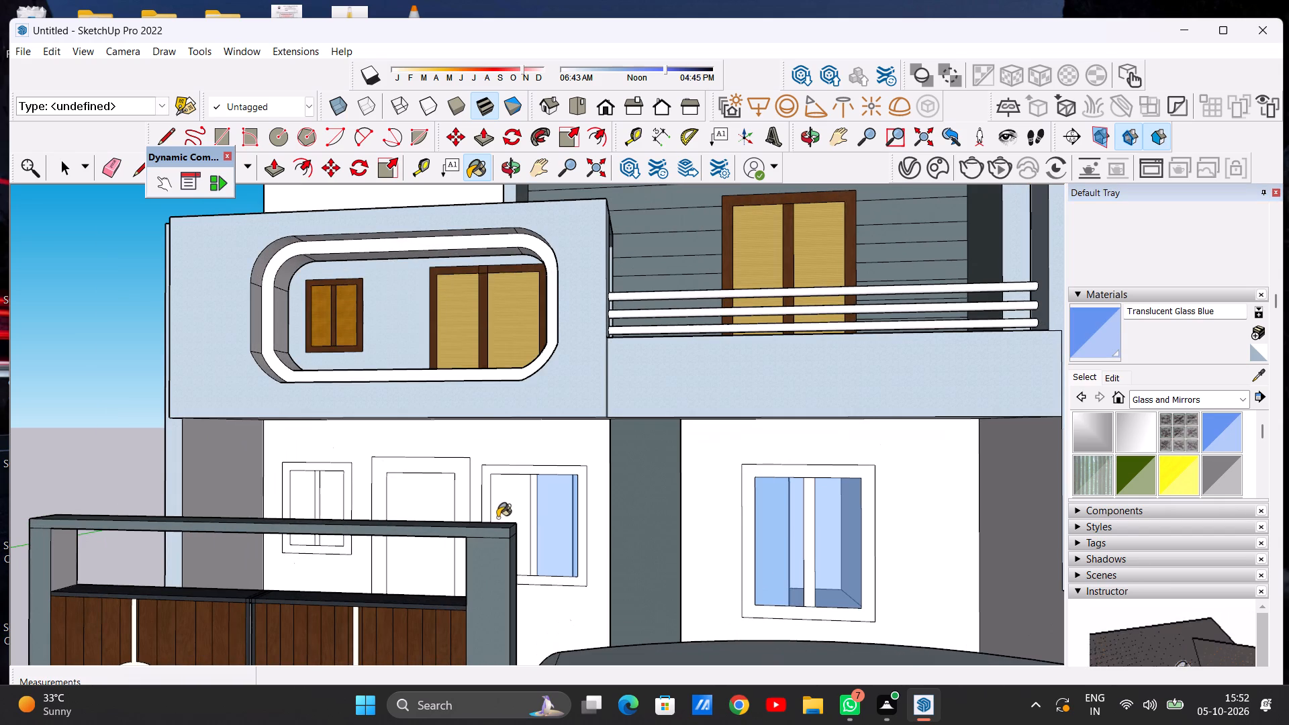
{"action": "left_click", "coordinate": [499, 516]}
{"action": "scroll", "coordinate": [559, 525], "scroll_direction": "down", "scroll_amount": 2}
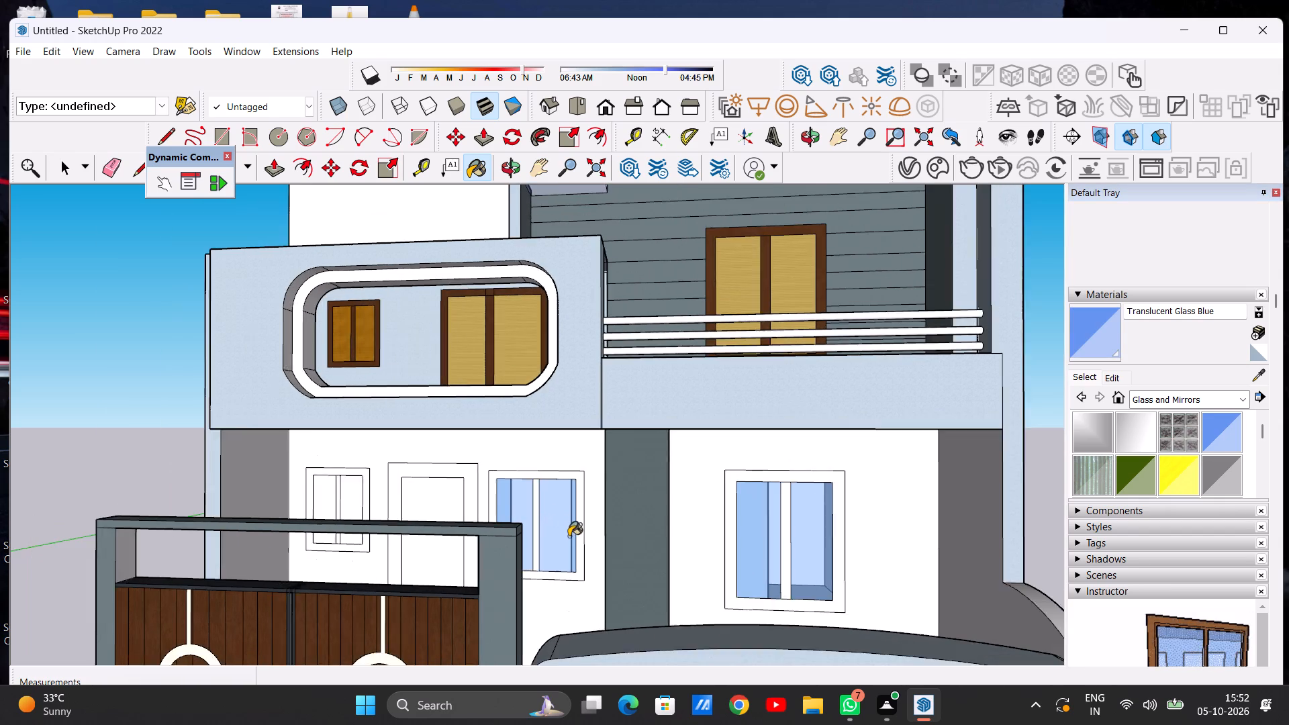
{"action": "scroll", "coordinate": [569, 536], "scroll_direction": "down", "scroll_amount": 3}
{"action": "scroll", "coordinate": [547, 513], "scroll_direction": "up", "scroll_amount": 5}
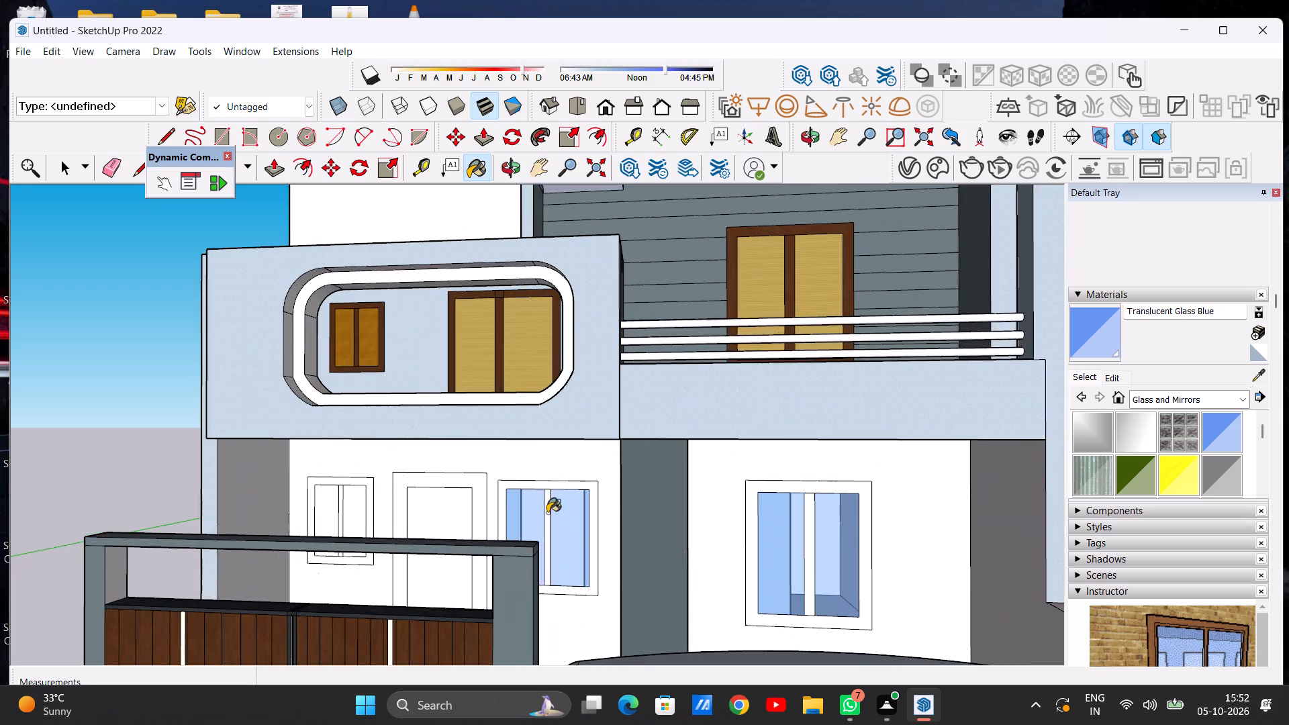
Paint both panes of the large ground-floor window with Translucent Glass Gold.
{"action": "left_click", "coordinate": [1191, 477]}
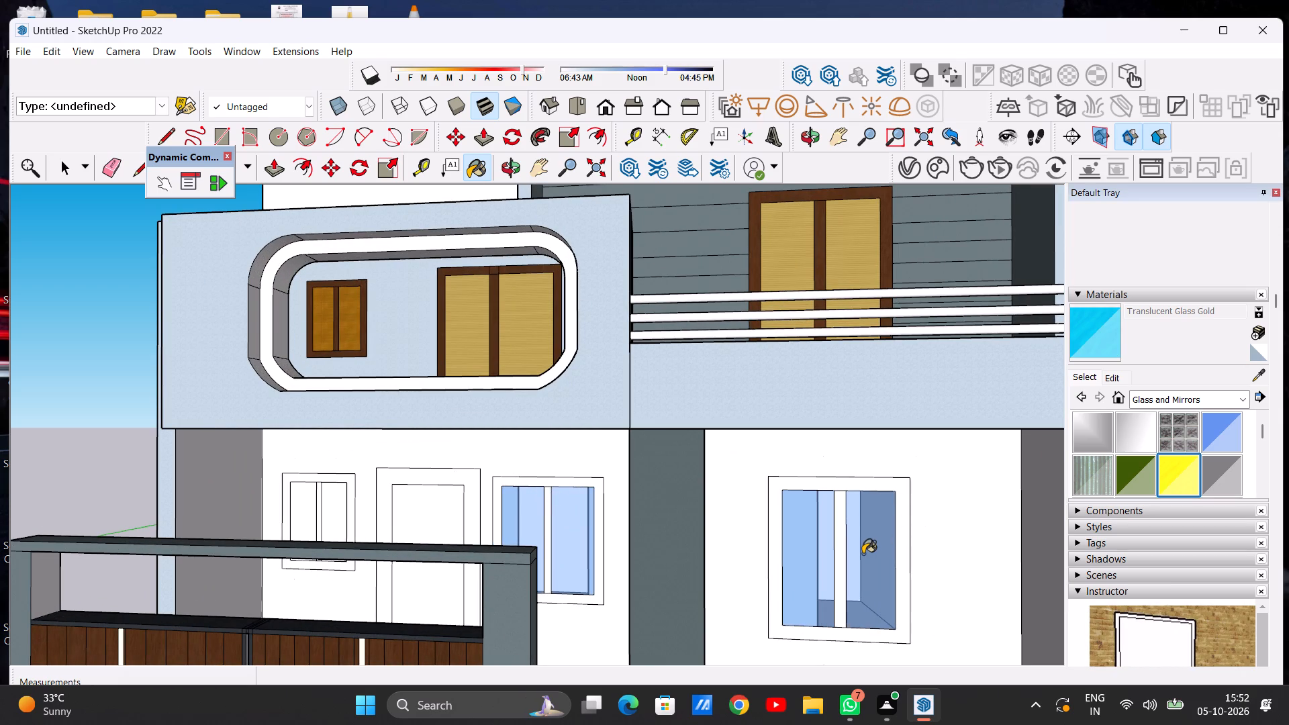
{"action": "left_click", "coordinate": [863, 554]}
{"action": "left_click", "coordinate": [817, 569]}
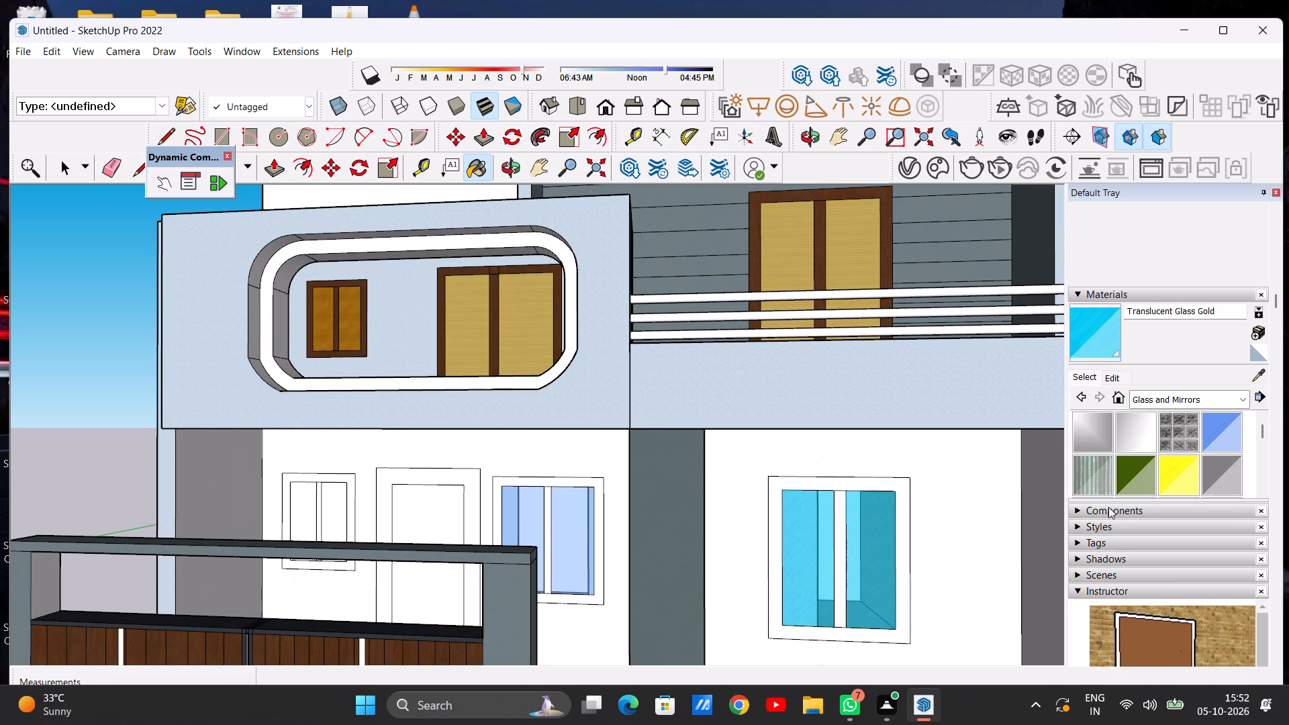
Paint both panes of the large ground-floor window with Translucent Glass Safety from the Glass and Mirrors materials.
{"action": "scroll", "coordinate": [1158, 477], "scroll_direction": "down", "scroll_amount": 1}
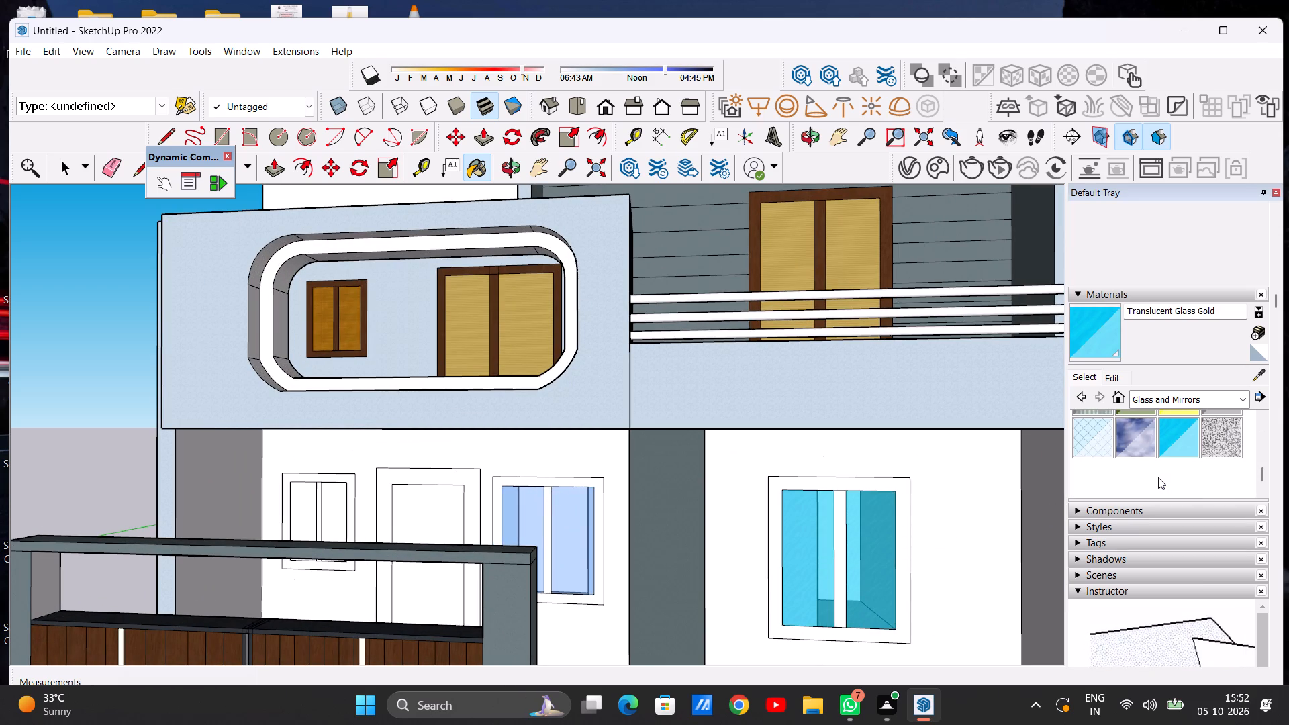
{"action": "scroll", "coordinate": [1169, 450], "scroll_direction": "up", "scroll_amount": 3}
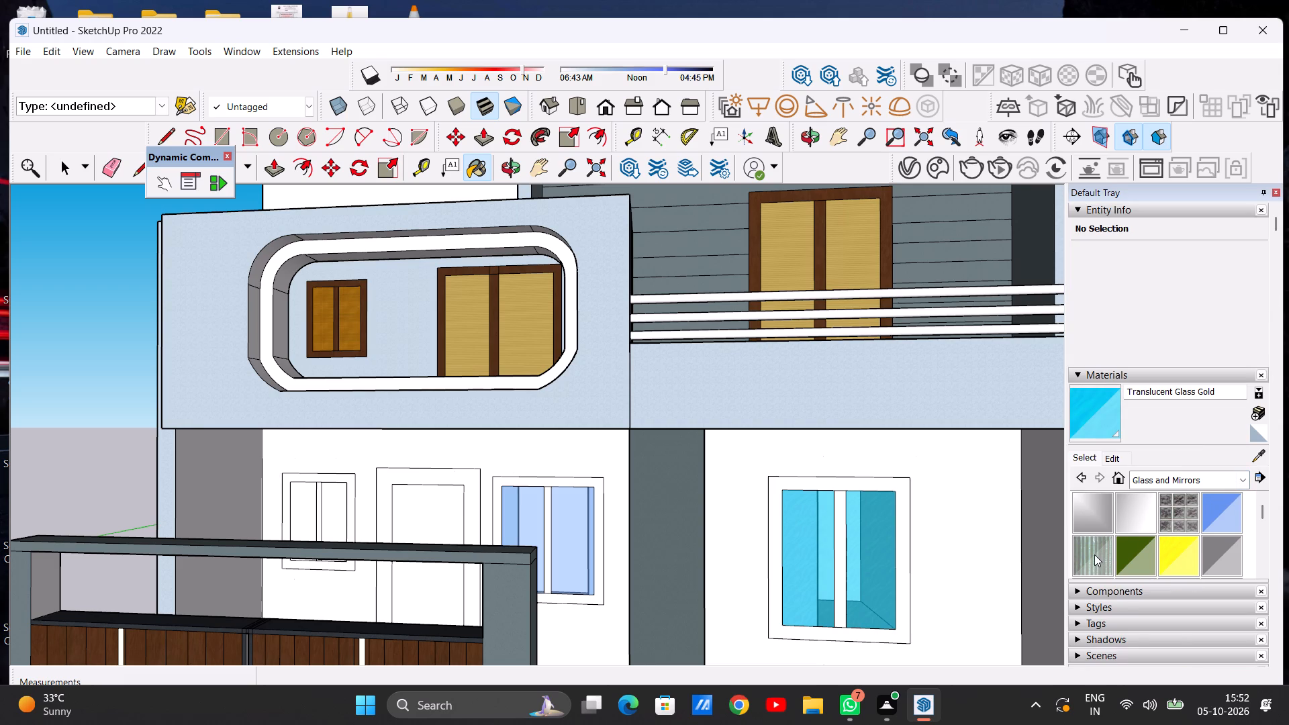
{"action": "scroll", "coordinate": [1094, 554], "scroll_direction": "down", "scroll_amount": 1}
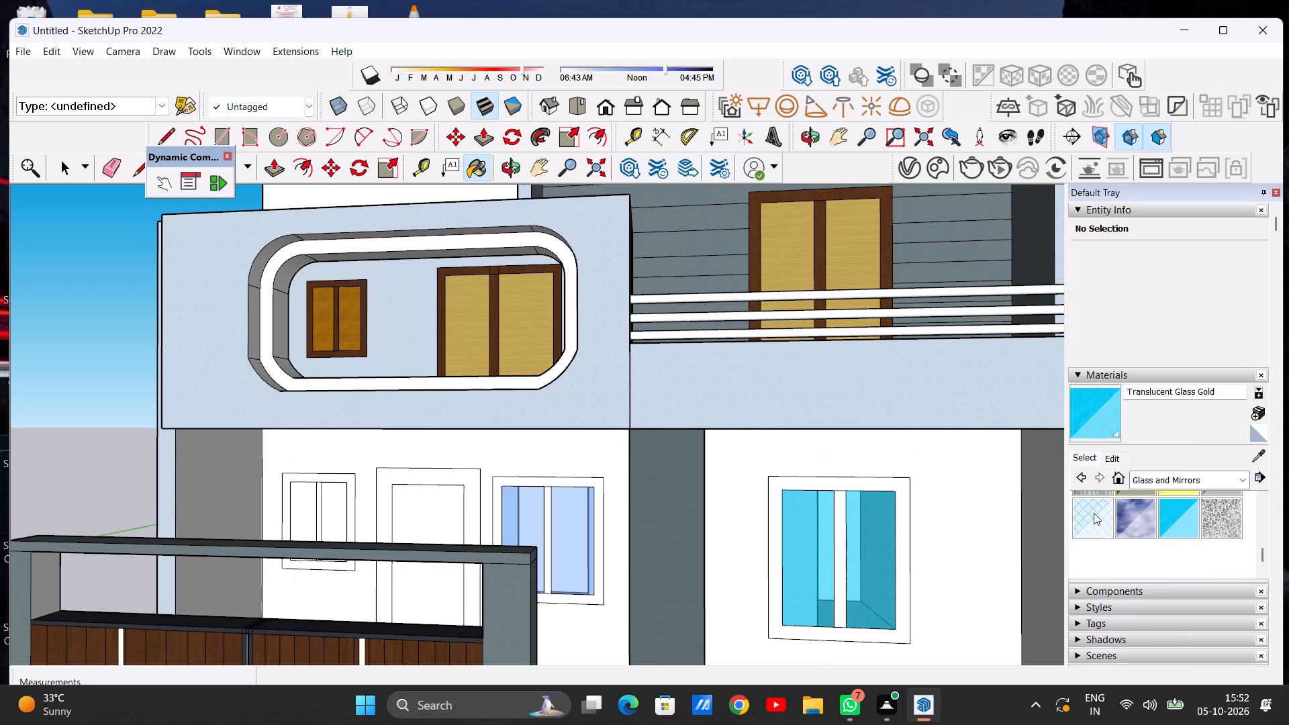
{"action": "left_click", "coordinate": [1094, 513]}
{"action": "left_click", "coordinate": [869, 565]}
{"action": "left_click", "coordinate": [818, 575]}
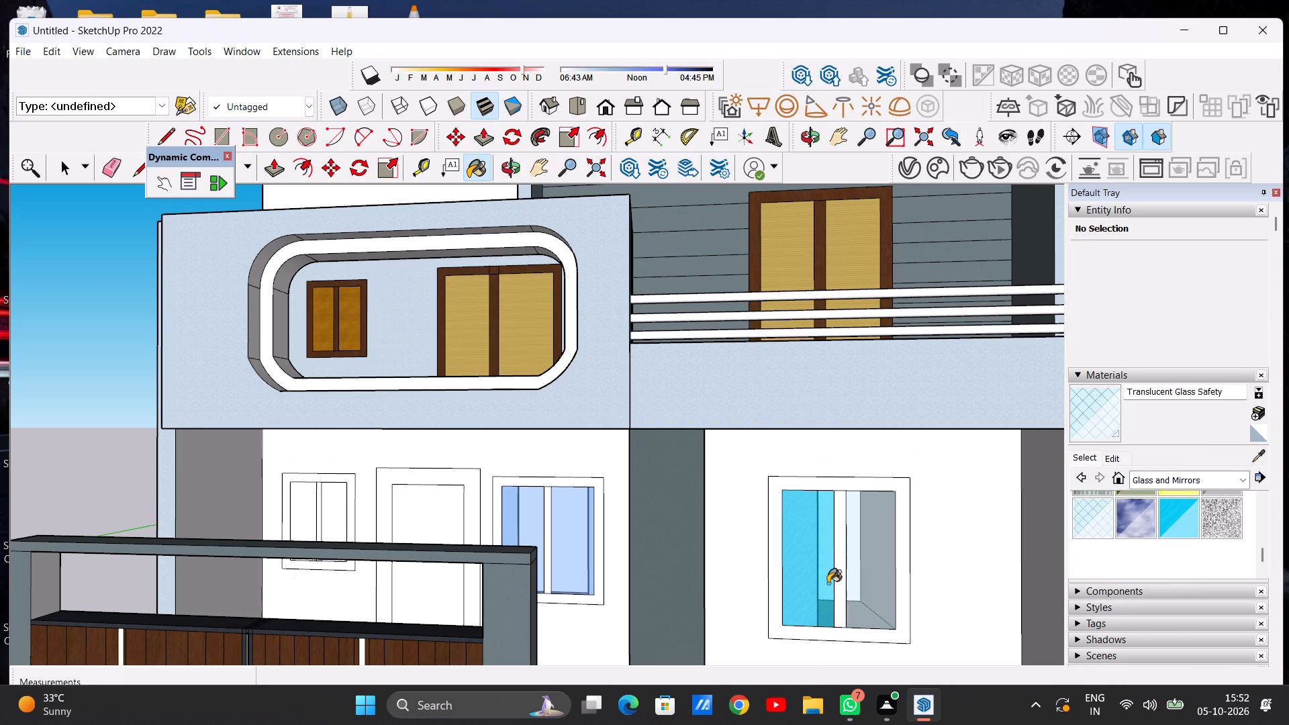
{"action": "scroll", "coordinate": [829, 584], "scroll_direction": "down", "scroll_amount": 4}
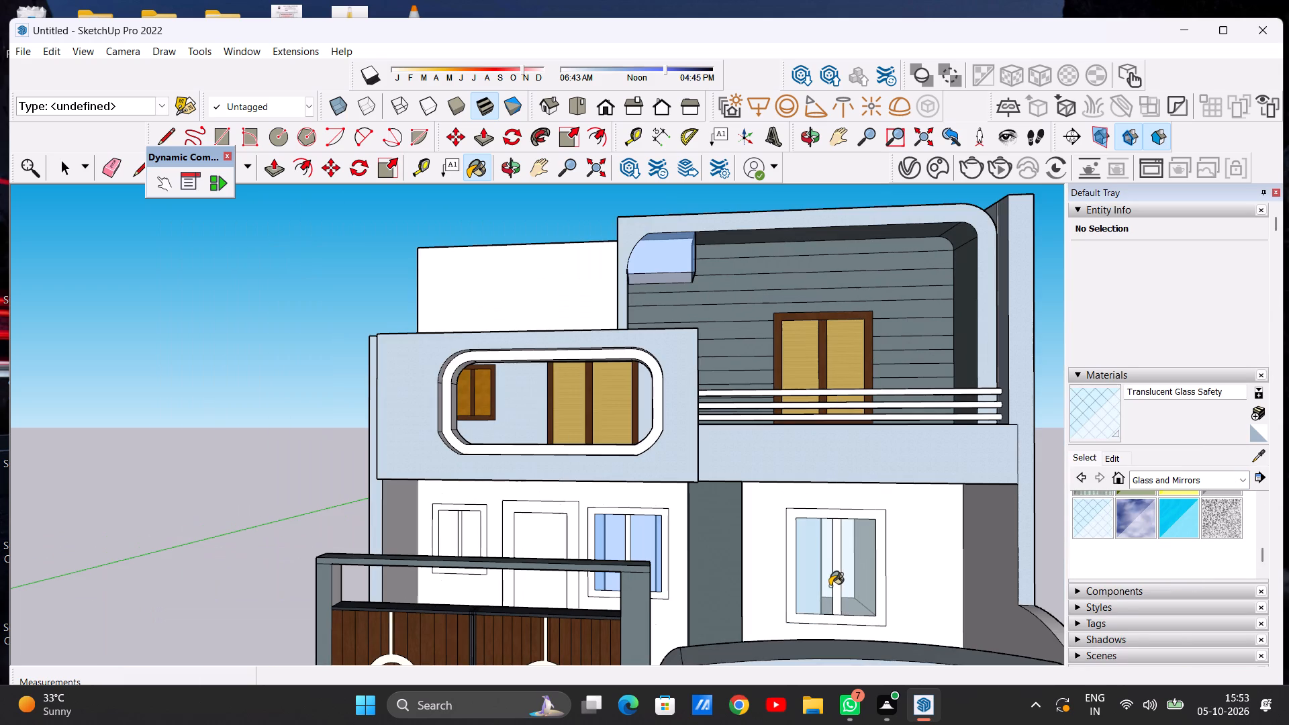
{"action": "scroll", "coordinate": [809, 583], "scroll_direction": "up", "scroll_amount": 4}
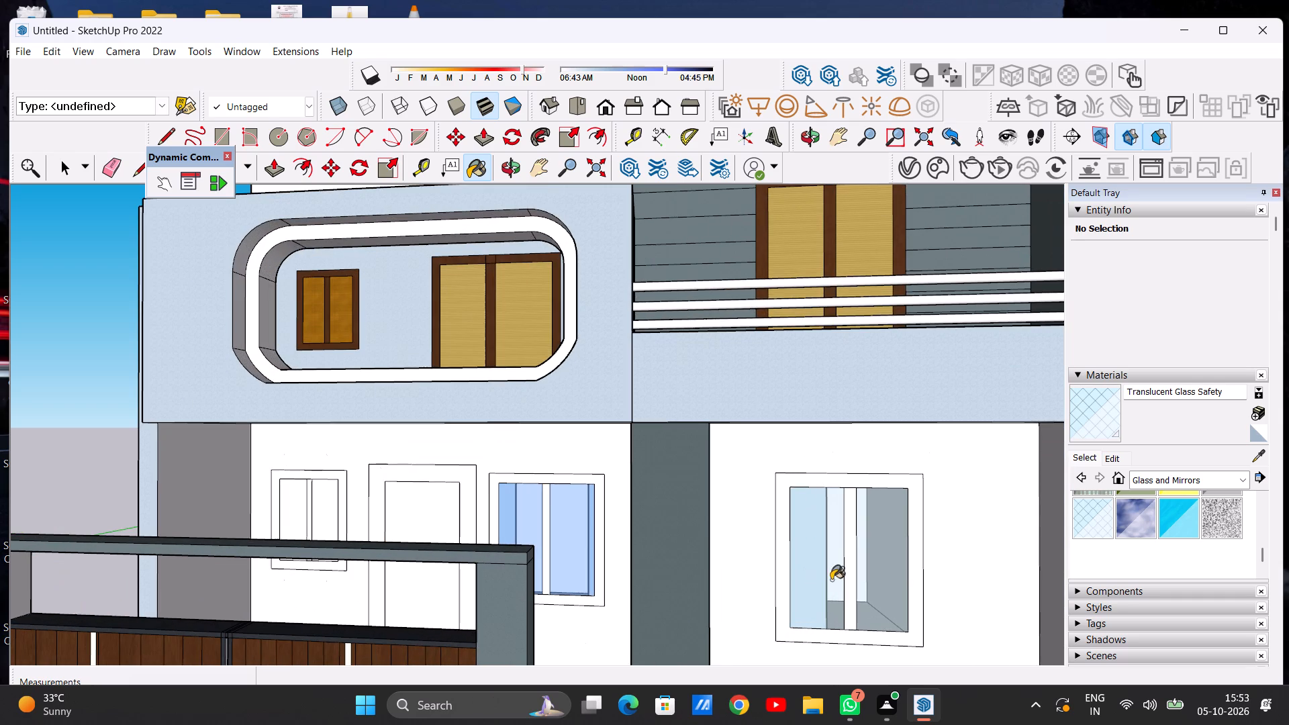
Paint both panes of the ground-floor window between the door and the pillar with Translucent Glass Safety.
{"action": "scroll", "coordinate": [851, 577], "scroll_direction": "down", "scroll_amount": 5}
{"action": "scroll", "coordinate": [677, 557], "scroll_direction": "up", "scroll_amount": 7}
{"action": "left_click", "coordinate": [660, 546]}
{"action": "left_click", "coordinate": [602, 544]}
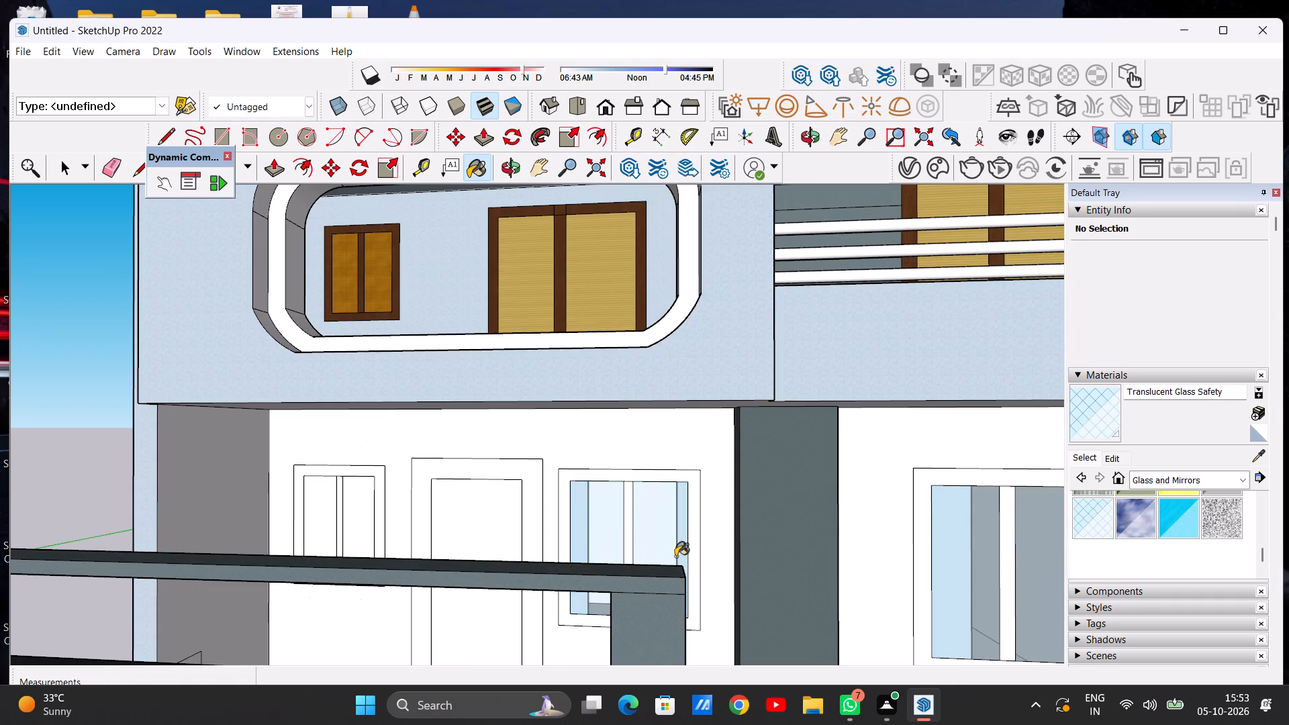
Paint both panes of the small ground-floor window on the door's other side with Translucent Glass Safety.
{"action": "scroll", "coordinate": [729, 556], "scroll_direction": "down", "scroll_amount": 4}
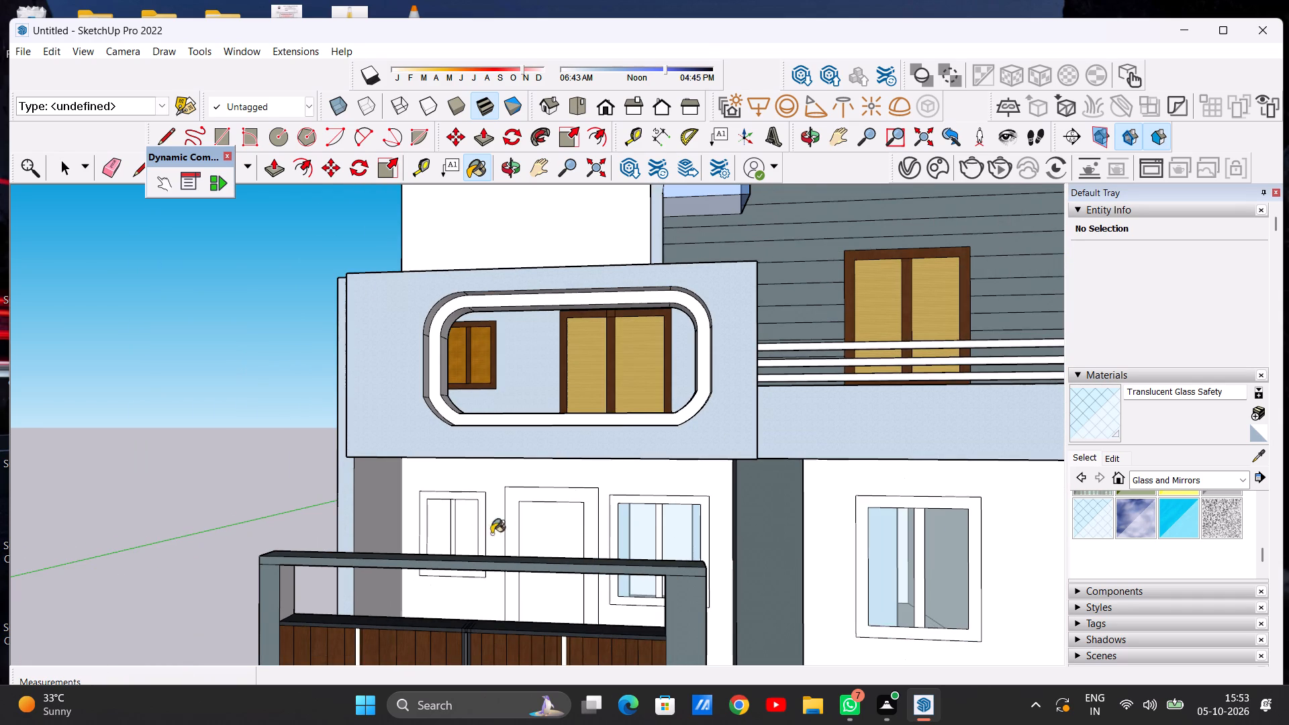
{"action": "scroll", "coordinate": [438, 530], "scroll_direction": "up", "scroll_amount": 11}
{"action": "left_click", "coordinate": [438, 530]}
{"action": "left_click", "coordinate": [532, 530]}
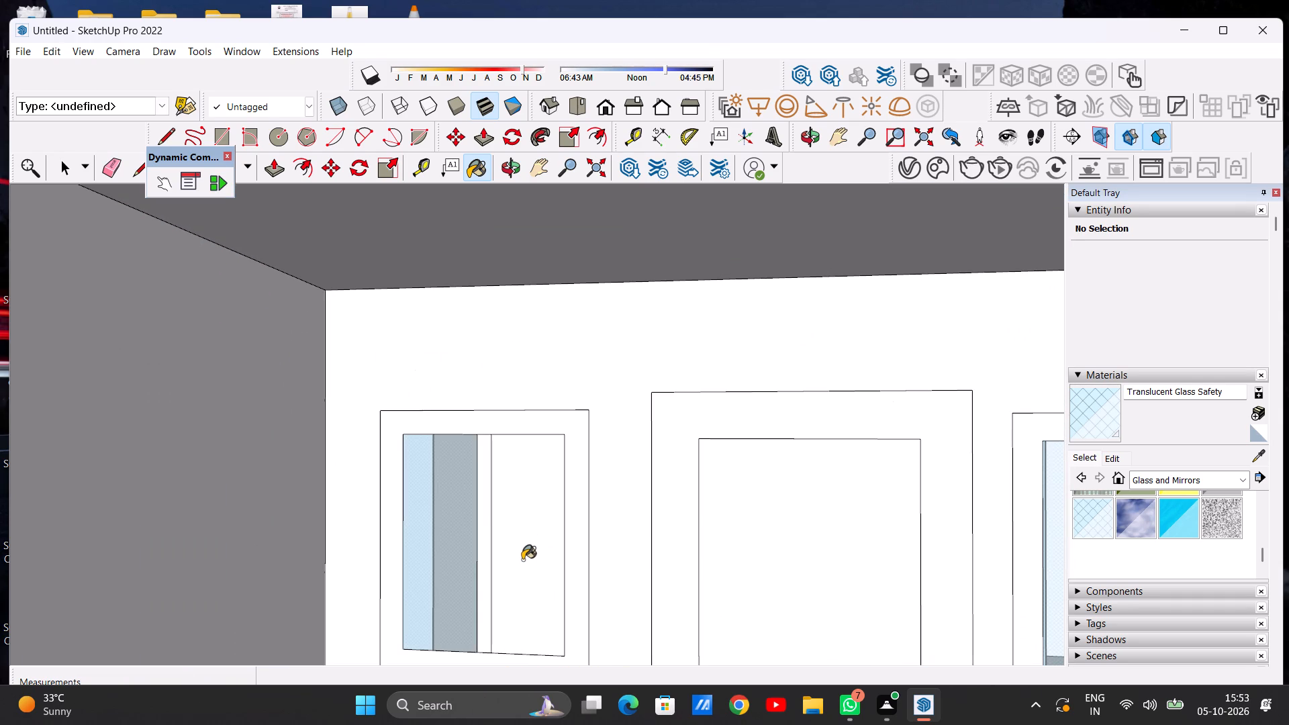
{"action": "key", "text": "space"}
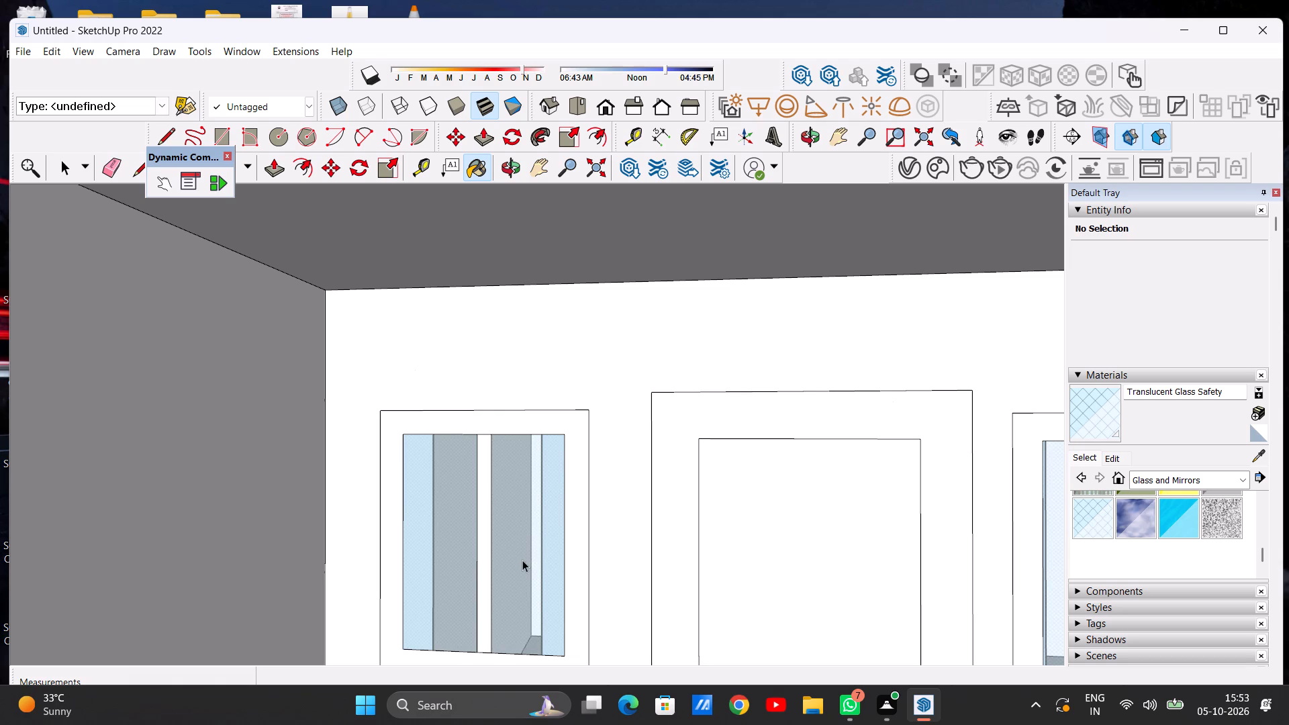
Paint the frame and mullion of the ground-floor window between the door and the pillar with Wood Veneer 01 from the Wood materials.
{"action": "scroll", "coordinate": [522, 560], "scroll_direction": "down", "scroll_amount": 8}
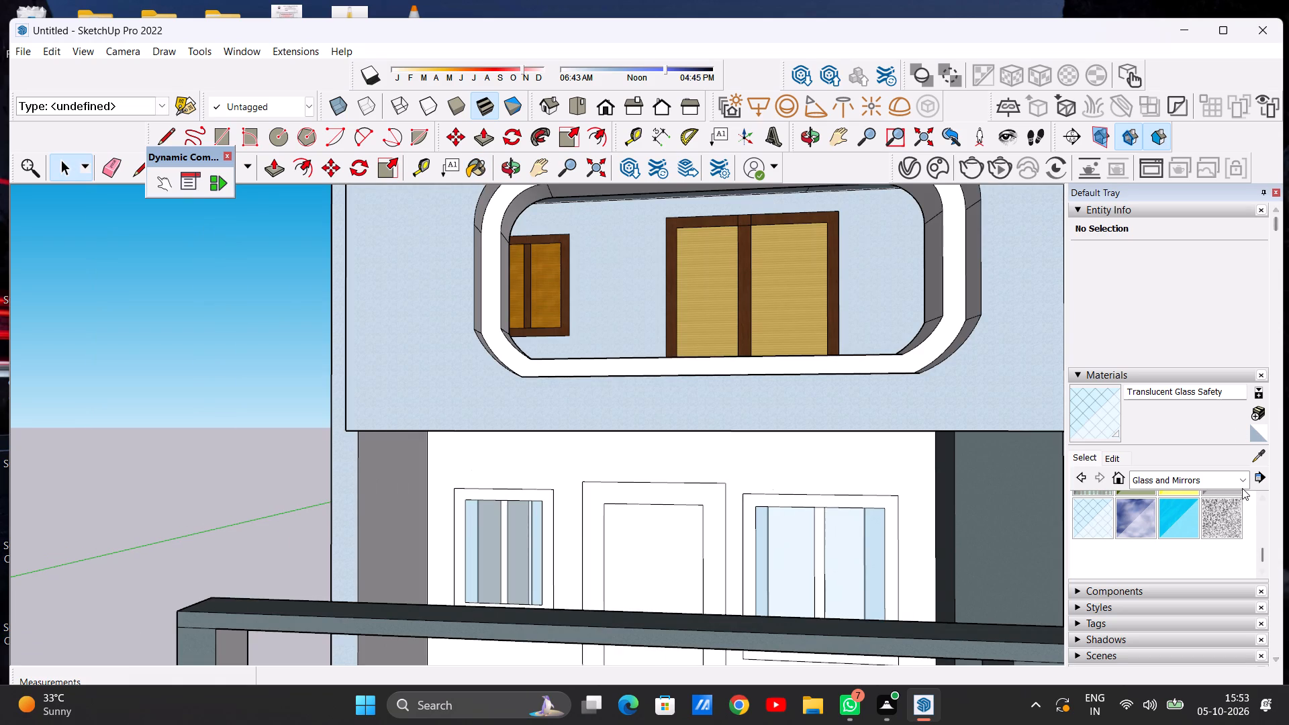
{"action": "left_click", "coordinate": [1242, 484]}
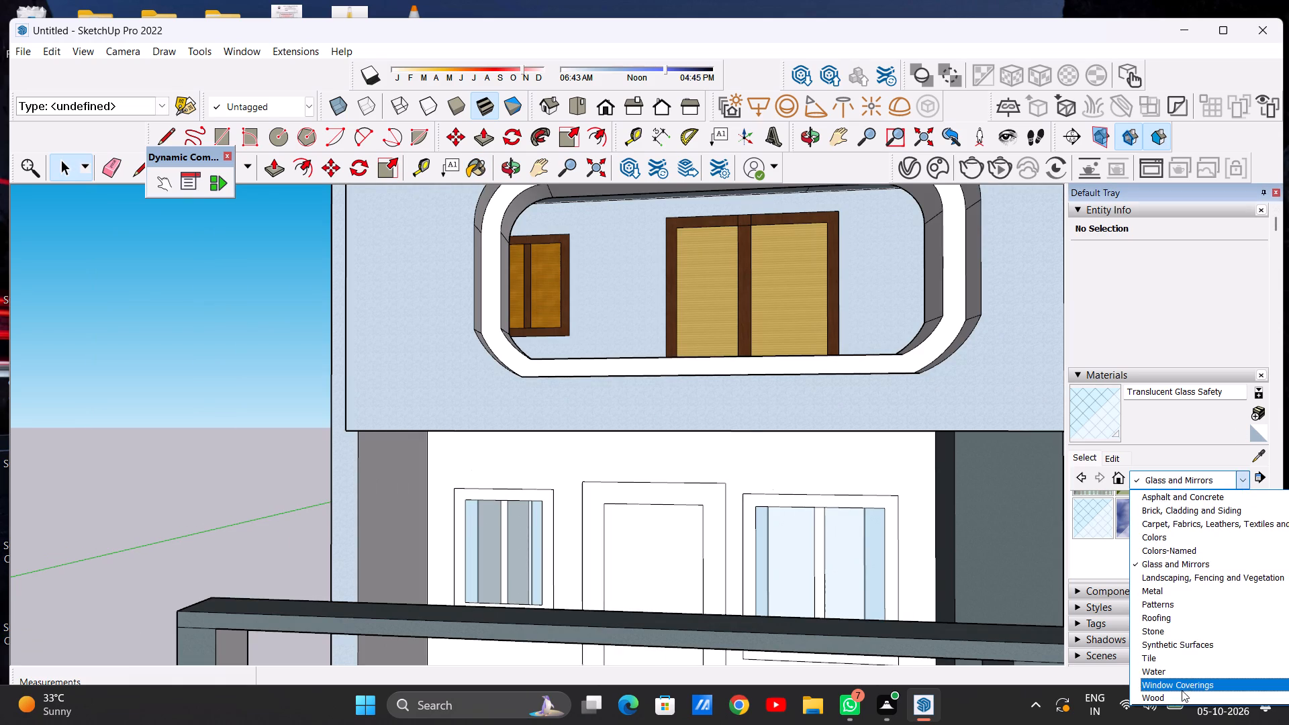
{"action": "left_click", "coordinate": [1156, 693]}
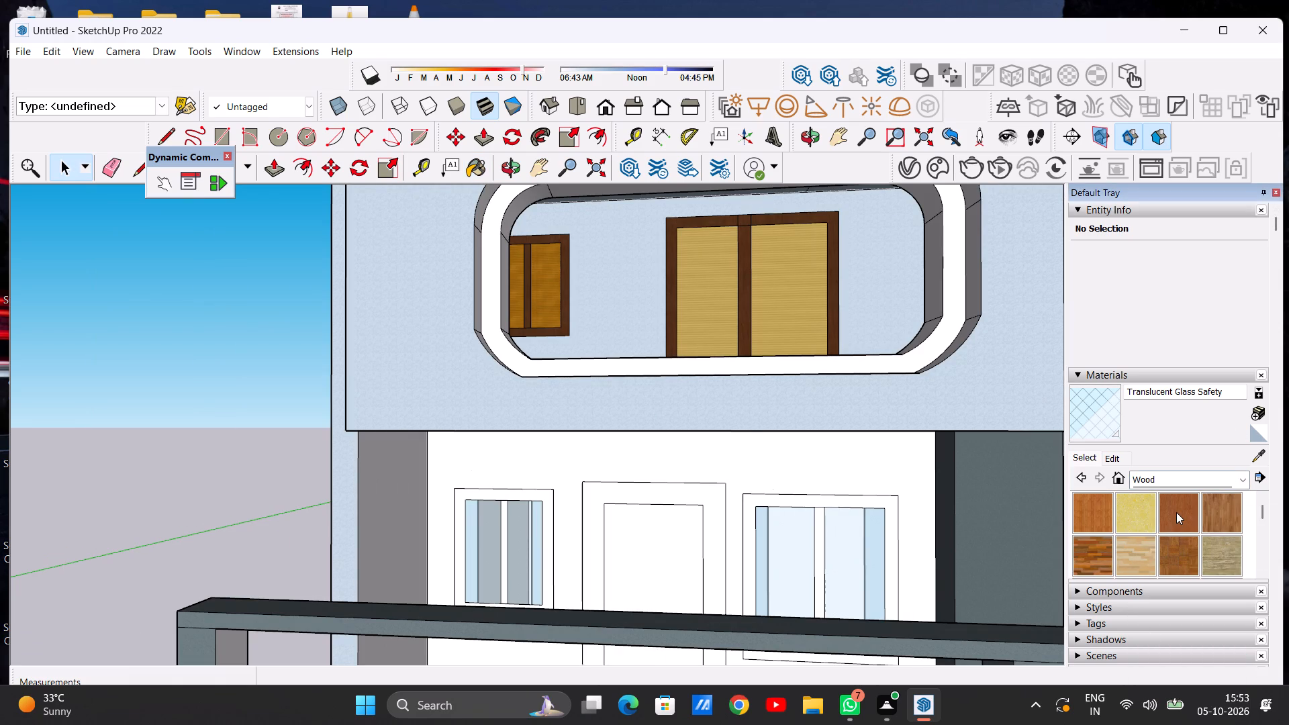
{"action": "left_click", "coordinate": [1176, 512]}
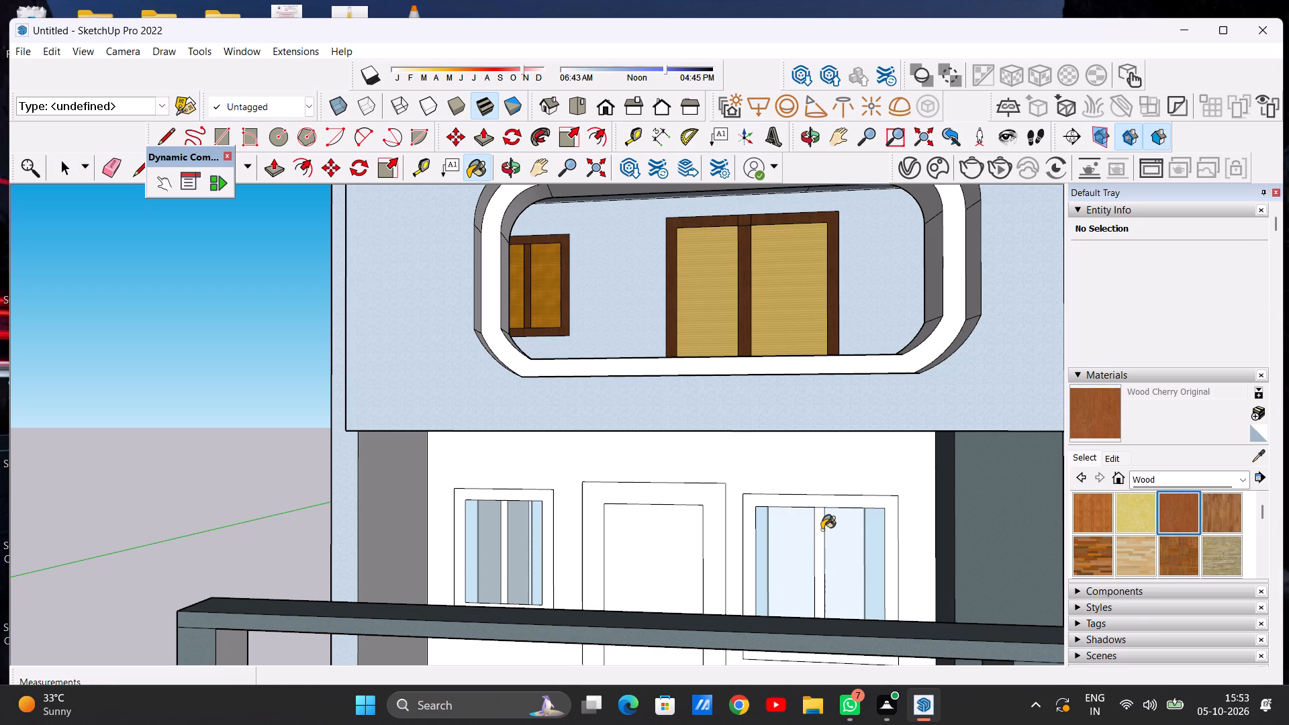
{"action": "scroll", "coordinate": [892, 497], "scroll_direction": "up", "scroll_amount": 3}
{"action": "scroll", "coordinate": [1188, 512], "scroll_direction": "down", "scroll_amount": 2}
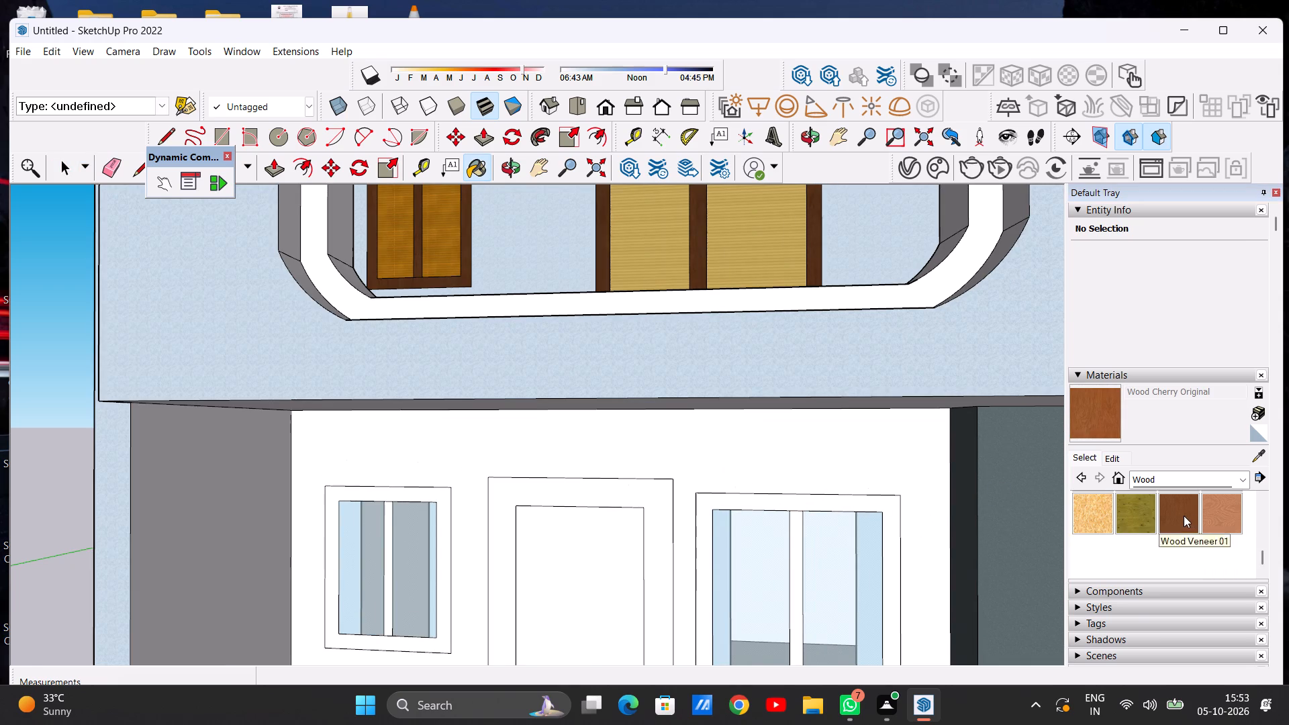
{"action": "left_click", "coordinate": [1178, 516]}
{"action": "scroll", "coordinate": [892, 524], "scroll_direction": "up", "scroll_amount": 5}
{"action": "left_click", "coordinate": [892, 524]}
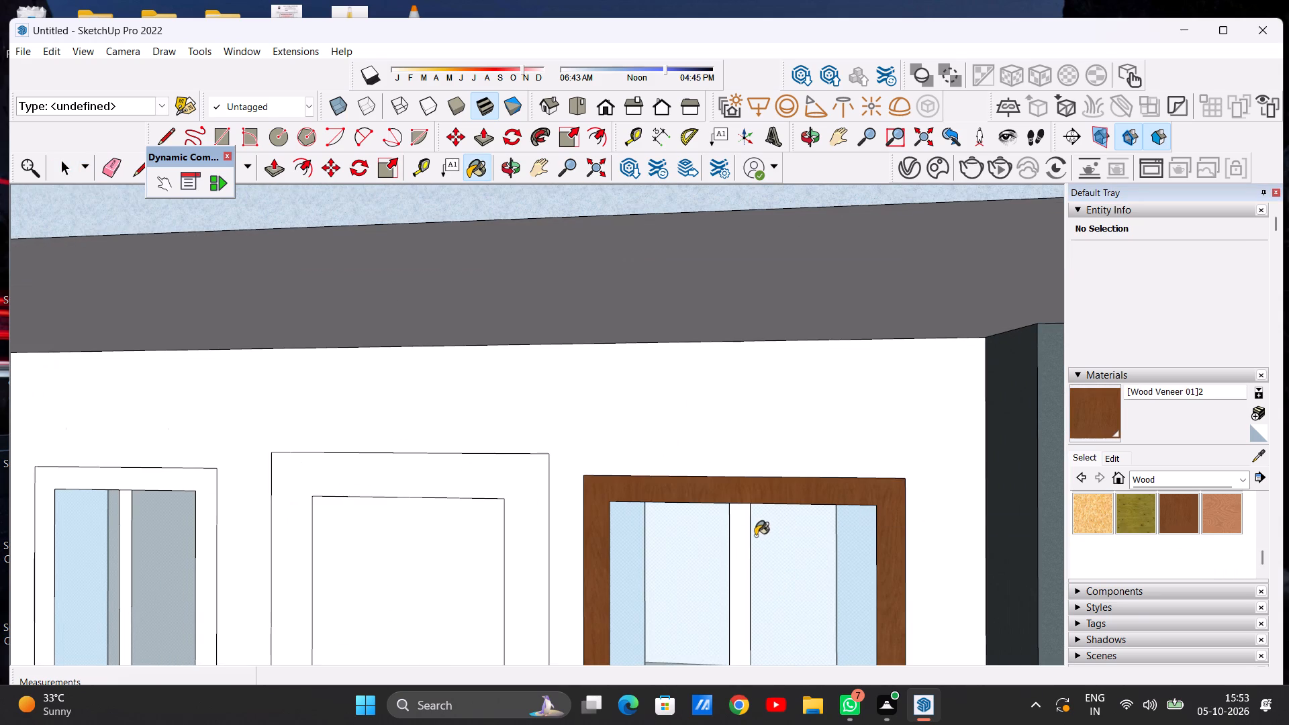
{"action": "left_click", "coordinate": [739, 552]}
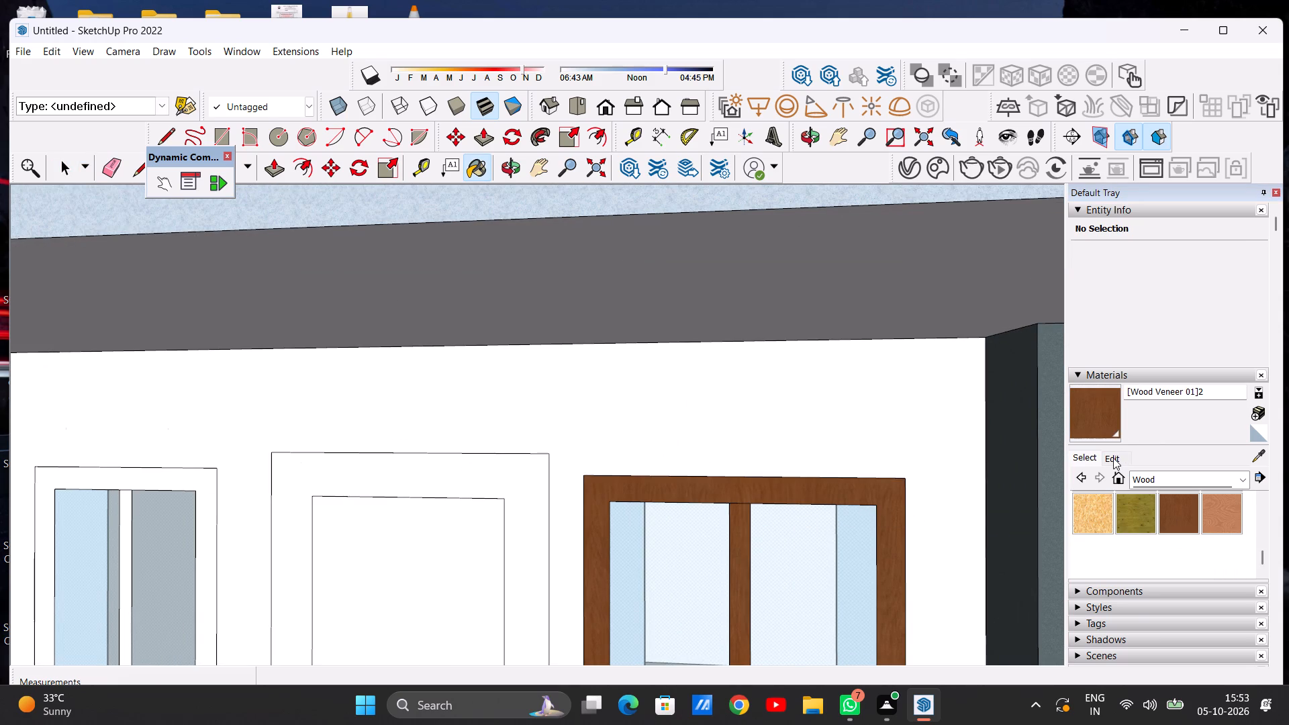
Darken the Wood Veneer 01 material to a deep brown by lowering its colour brightness.
{"action": "left_click", "coordinate": [1113, 458]}
{"action": "left_click", "coordinate": [1152, 555]}
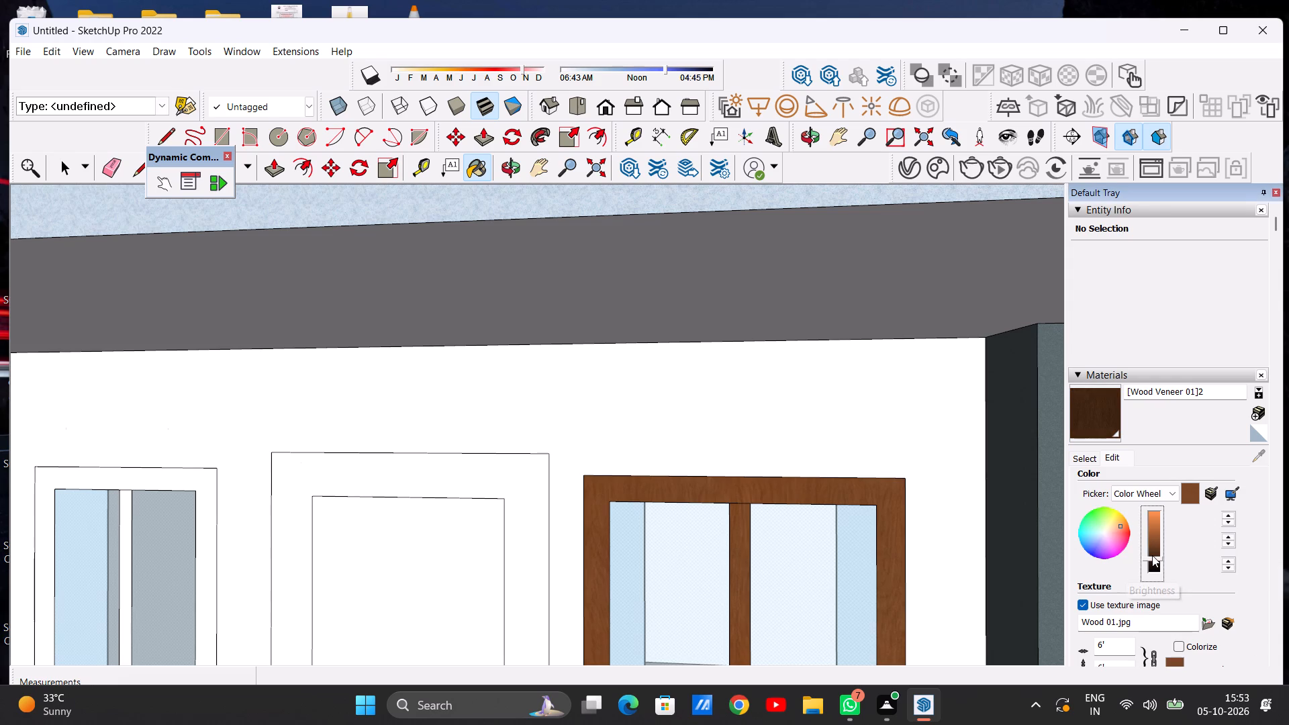
Paint the frame and mullion of the small ground-floor window beside the door with the darkened Wood Veneer 01.
{"action": "scroll", "coordinate": [960, 499], "scroll_direction": "down", "scroll_amount": 13}
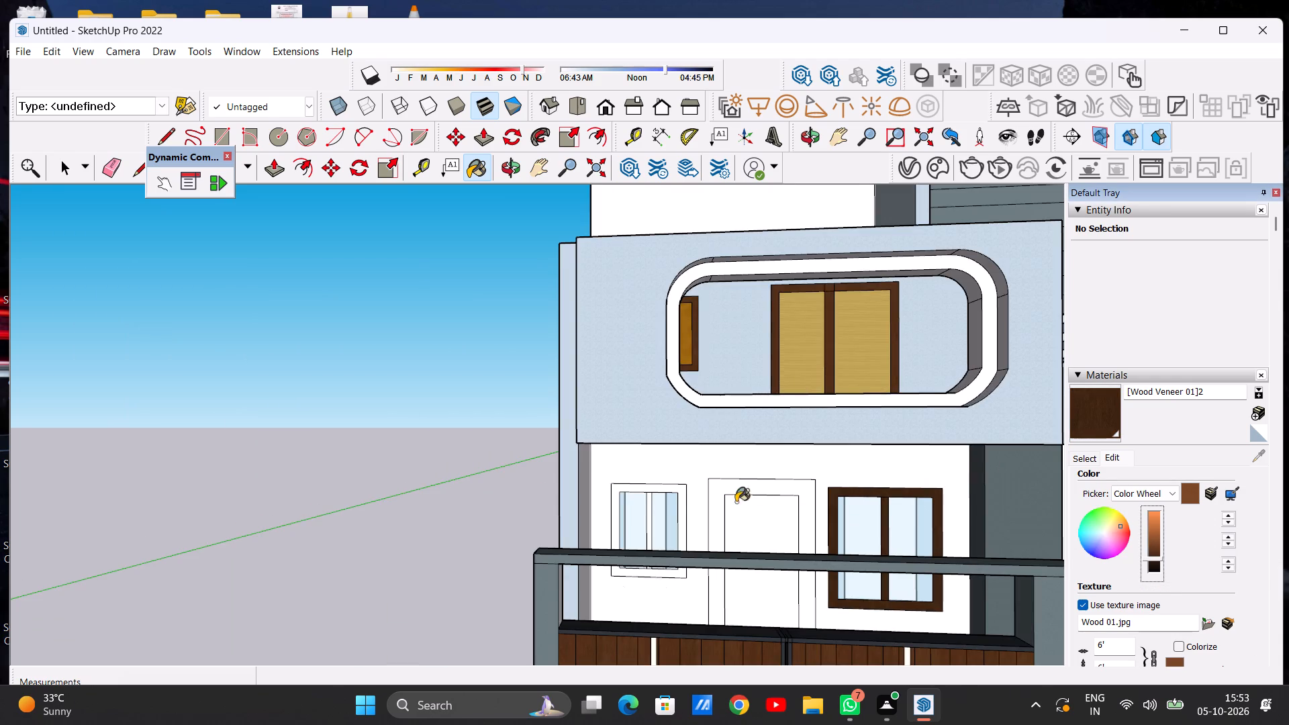
{"action": "scroll", "coordinate": [702, 500], "scroll_direction": "down", "scroll_amount": 1}
{"action": "scroll", "coordinate": [697, 500], "scroll_direction": "up", "scroll_amount": 9}
{"action": "left_click", "coordinate": [675, 479]}
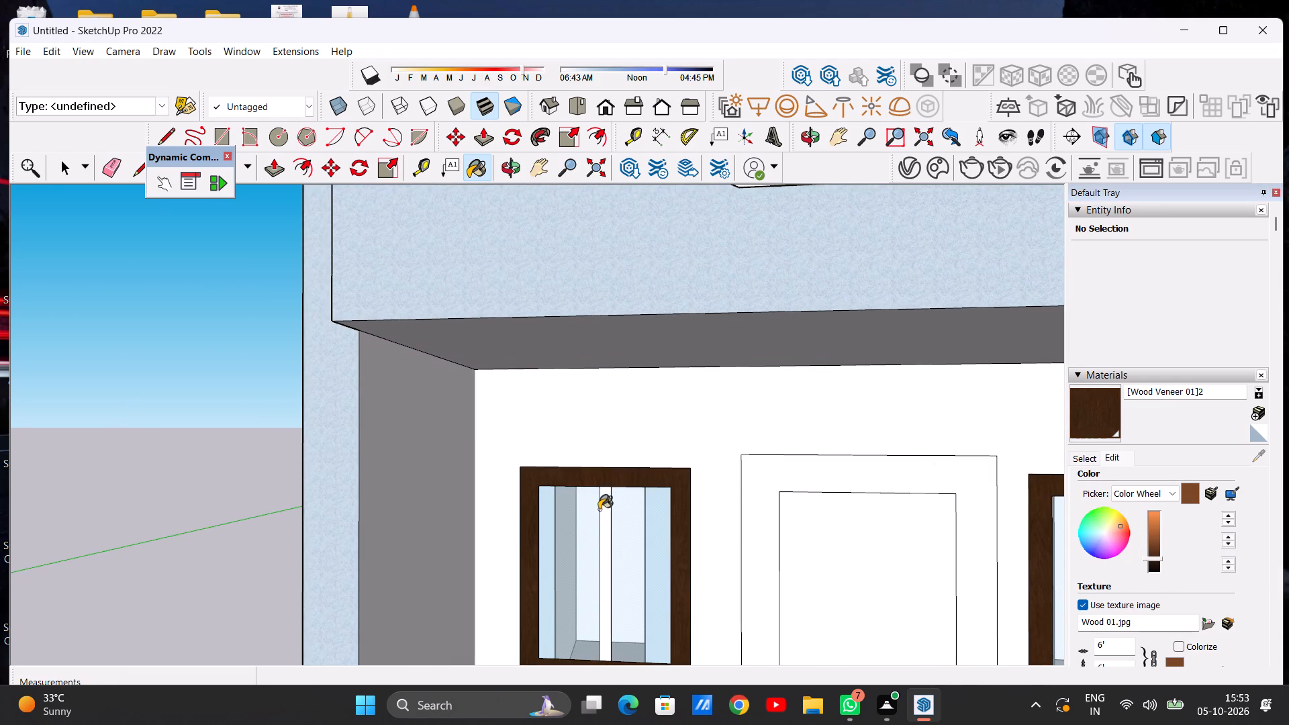
{"action": "left_click", "coordinate": [604, 507]}
Paint the frame and mullion of the large ground-floor window beyond the pillar with the darkened Wood Veneer 01.
{"action": "scroll", "coordinate": [651, 505], "scroll_direction": "down", "scroll_amount": 17}
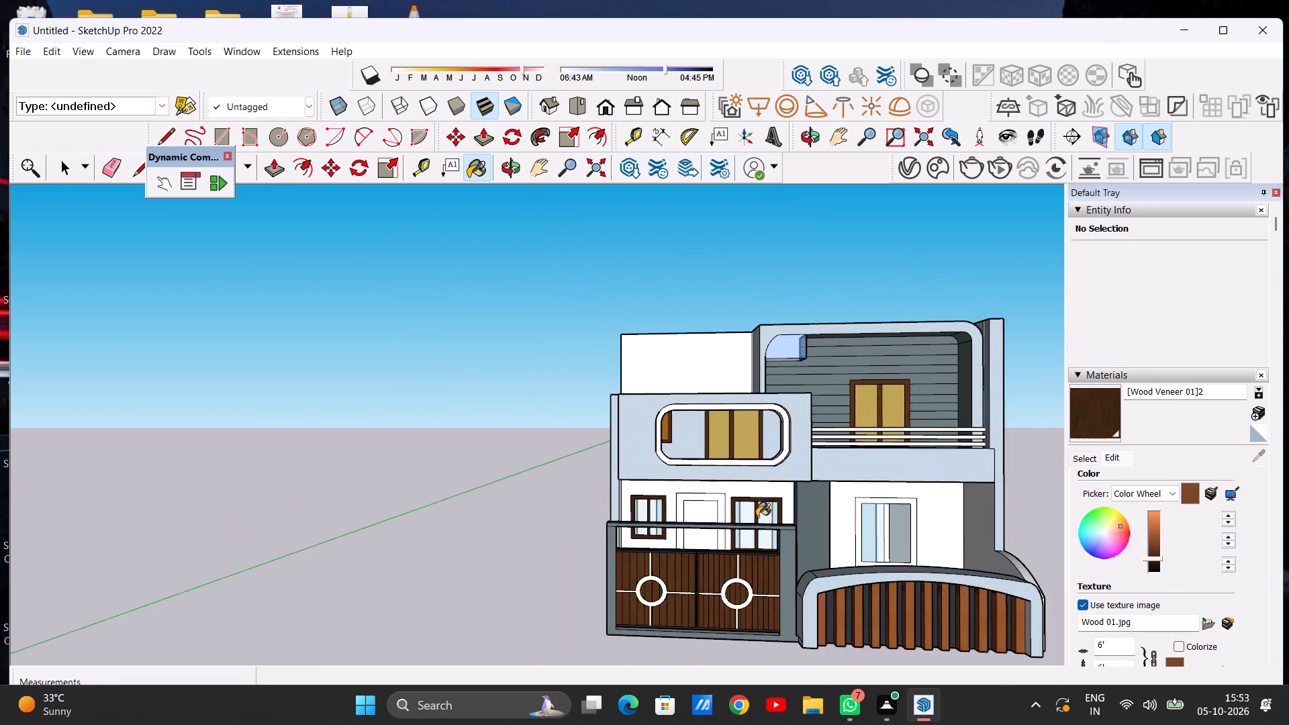
{"action": "scroll", "coordinate": [754, 520], "scroll_direction": "up", "scroll_amount": 6}
{"action": "scroll", "coordinate": [686, 517], "scroll_direction": "down", "scroll_amount": 7}
{"action": "scroll", "coordinate": [858, 518], "scroll_direction": "up", "scroll_amount": 14}
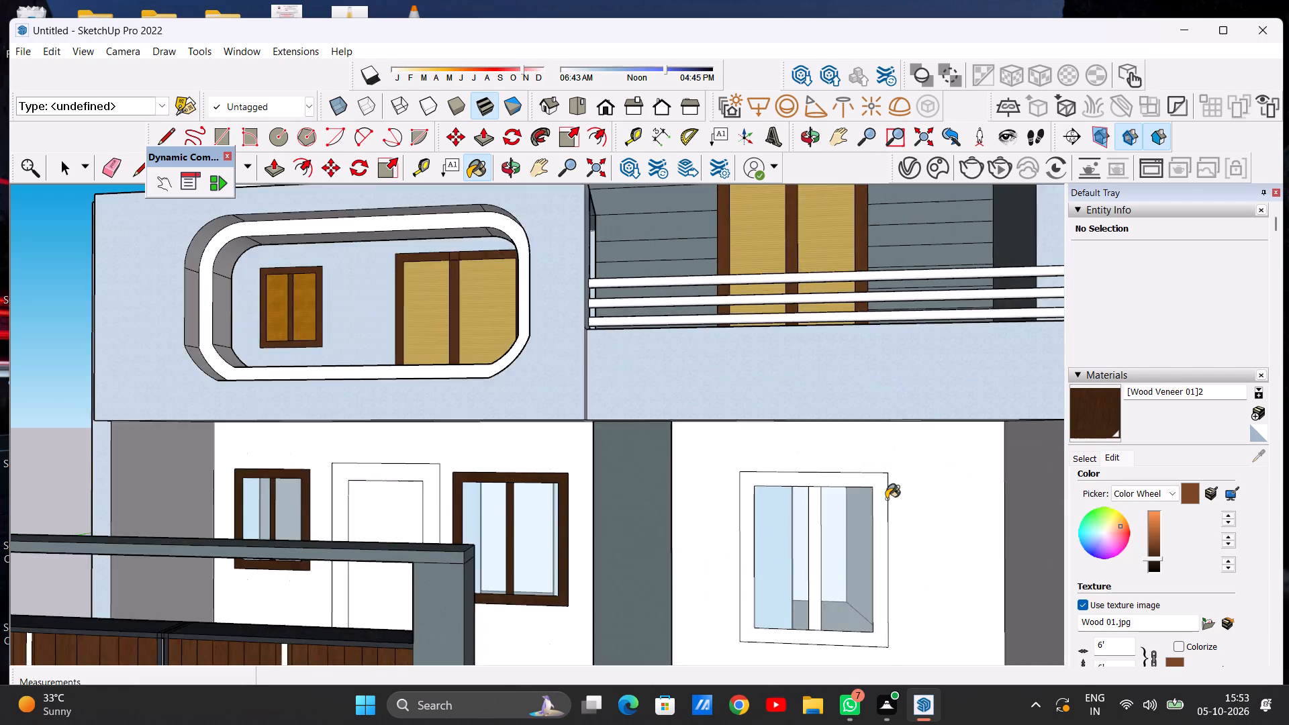
{"action": "scroll", "coordinate": [886, 499], "scroll_direction": "up", "scroll_amount": 3}
{"action": "left_click", "coordinate": [884, 497]}
{"action": "left_click", "coordinate": [763, 529]}
Paint the ground-floor entrance door's frame with the darkened Wood Veneer 01.
{"action": "scroll", "coordinate": [850, 519], "scroll_direction": "down", "scroll_amount": 5}
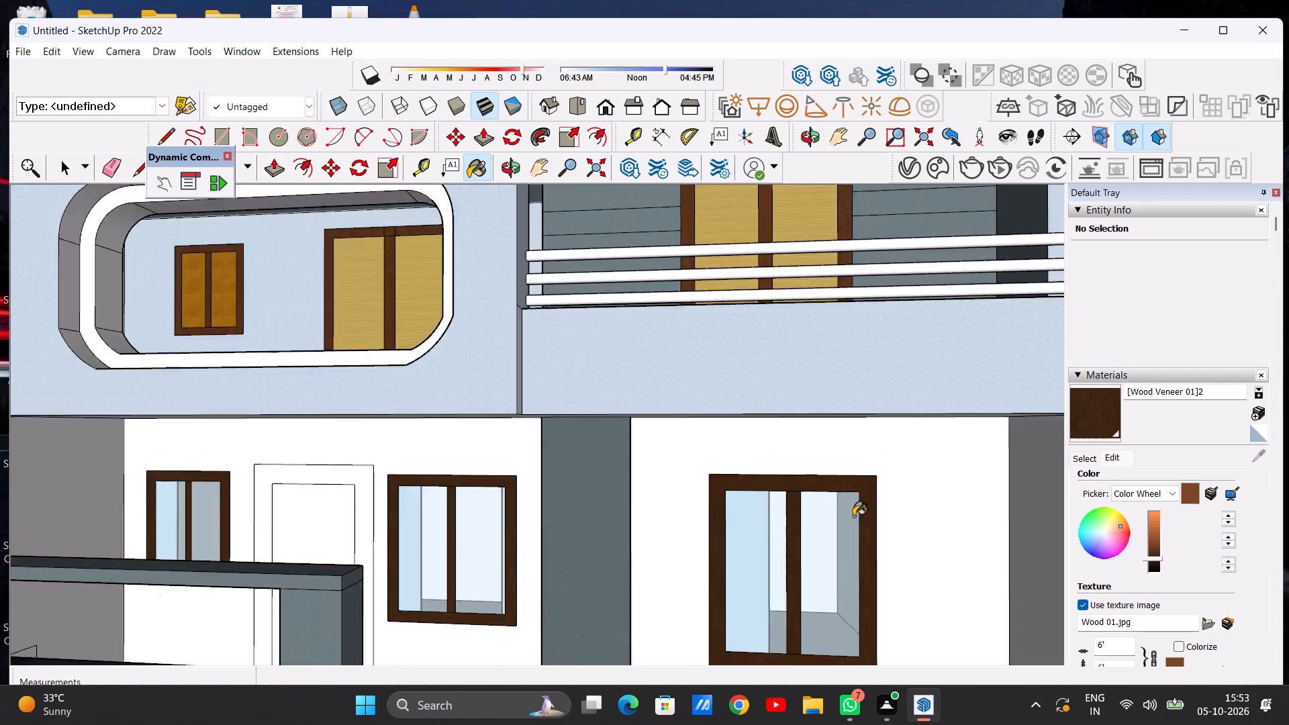
{"action": "scroll", "coordinate": [853, 516], "scroll_direction": "down", "scroll_amount": 12}
{"action": "scroll", "coordinate": [857, 516], "scroll_direction": "up", "scroll_amount": 1}
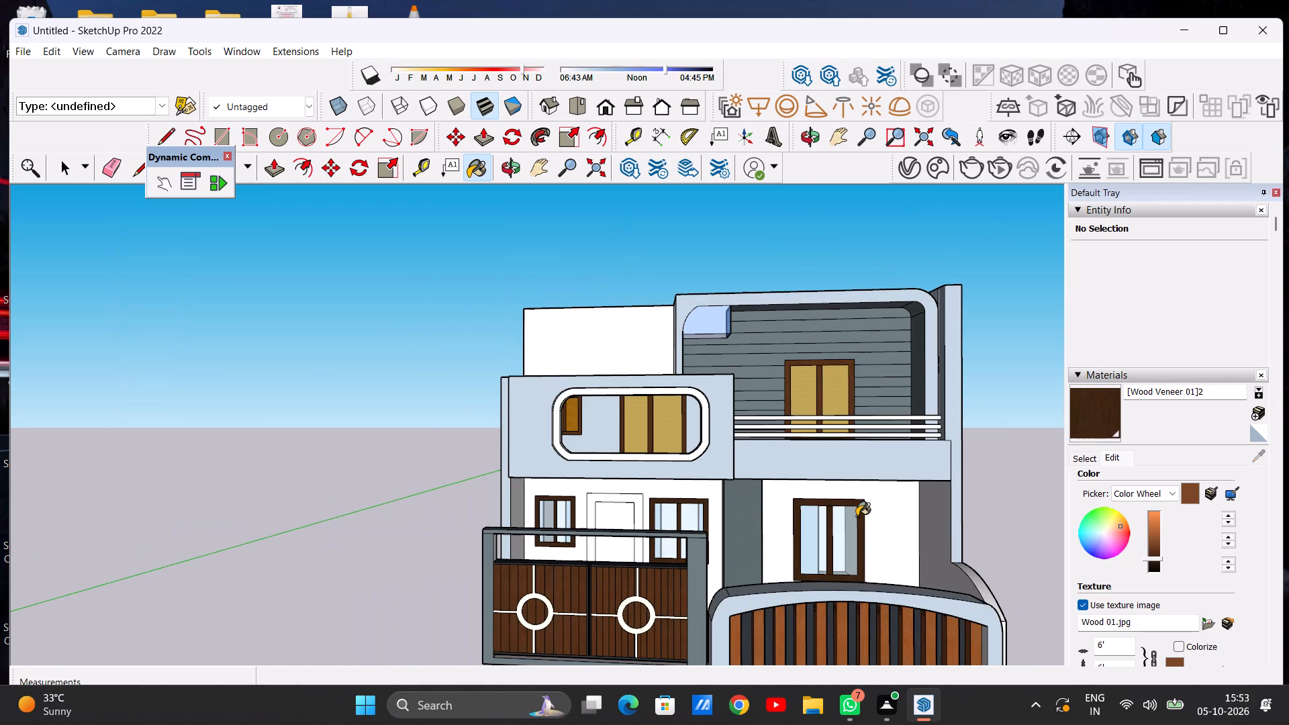
{"action": "scroll", "coordinate": [881, 502], "scroll_direction": "down", "scroll_amount": 2}
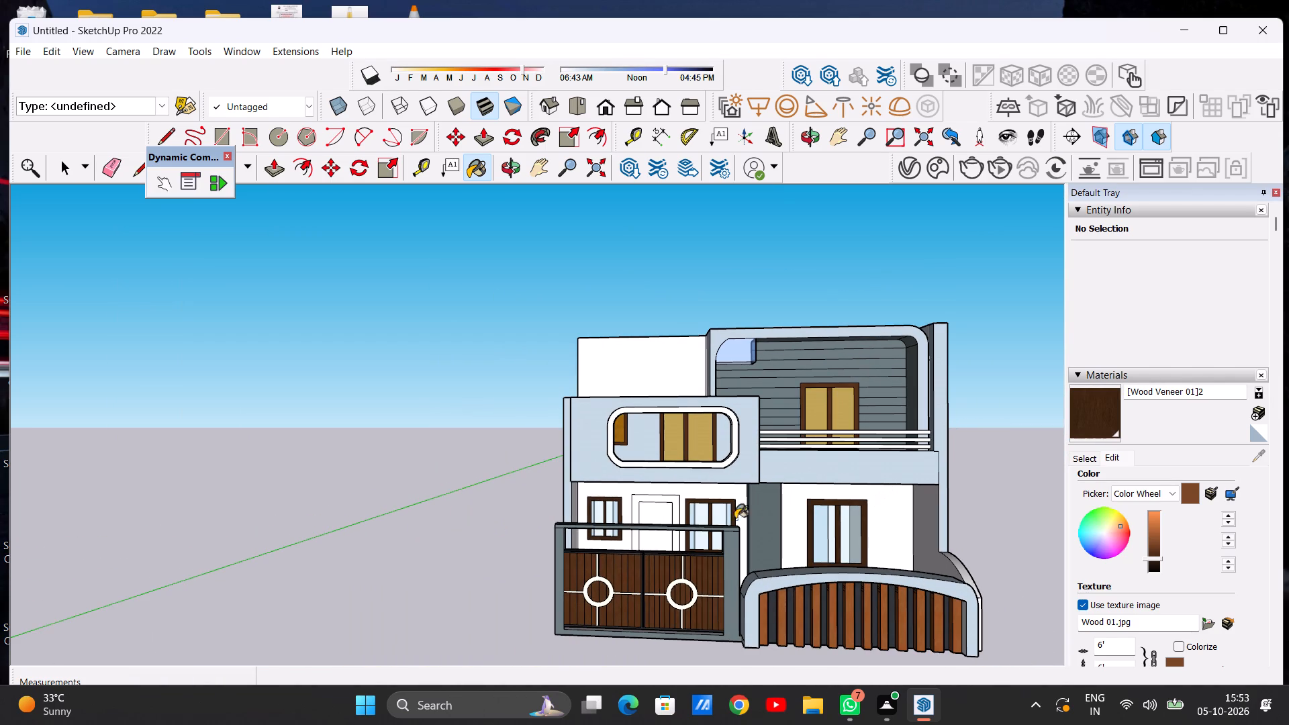
{"action": "scroll", "coordinate": [697, 513], "scroll_direction": "down", "scroll_amount": 2}
{"action": "scroll", "coordinate": [655, 530], "scroll_direction": "up", "scroll_amount": 5}
{"action": "middle_click_drag", "start_coordinate": [644, 530], "coordinate": [675, 540]}
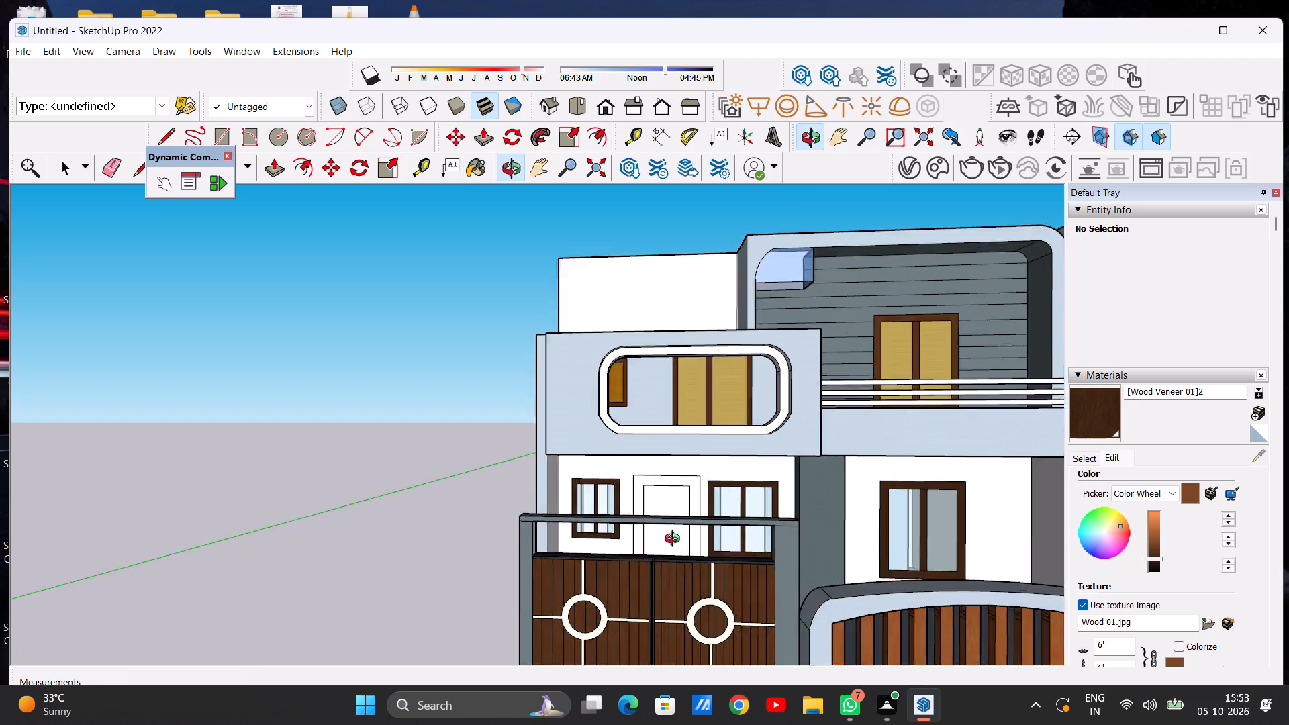
{"action": "middle_click_drag", "start_coordinate": [675, 540], "coordinate": [644, 520]}
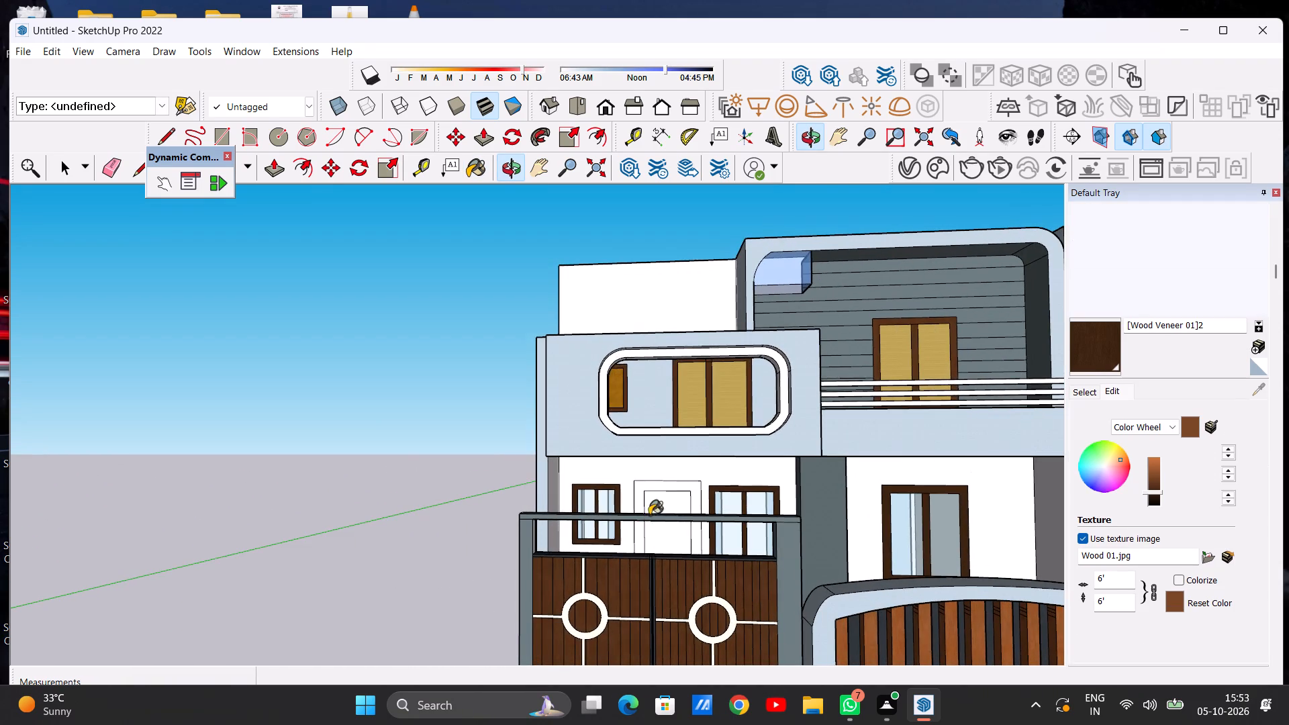
{"action": "scroll", "coordinate": [664, 474], "scroll_direction": "up", "scroll_amount": 7}
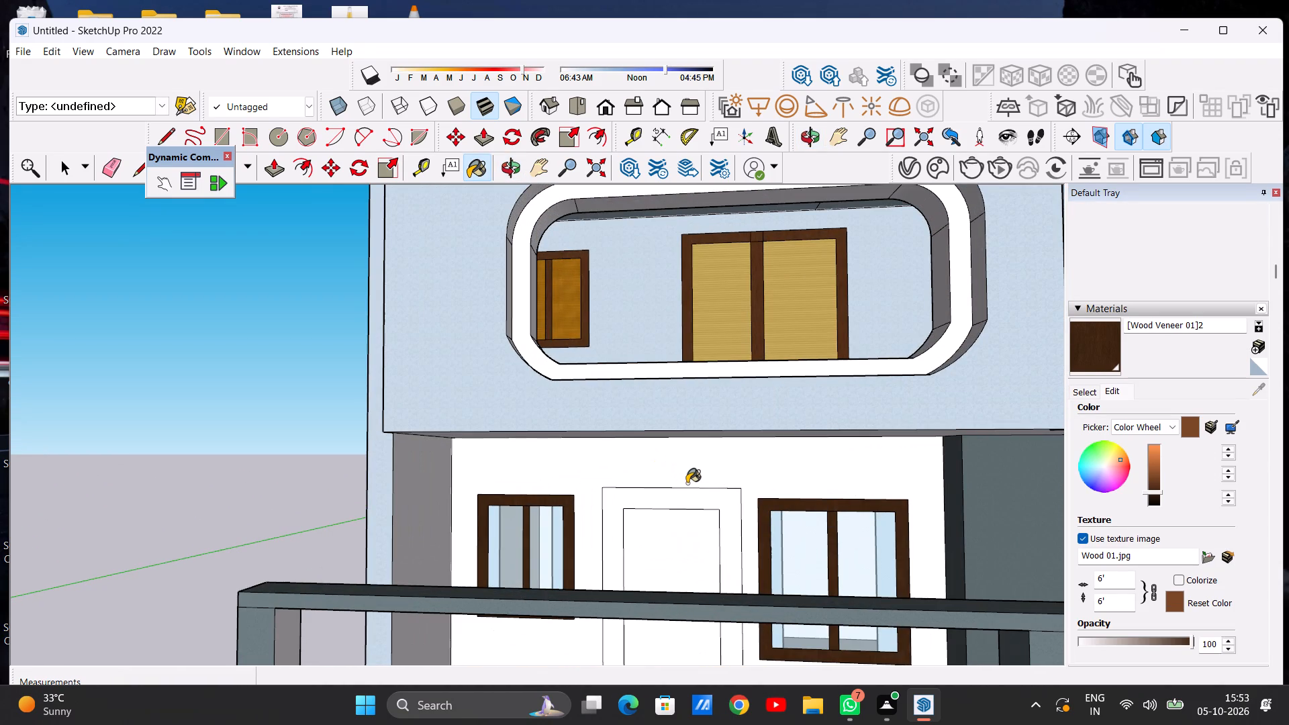
{"action": "scroll", "coordinate": [691, 479], "scroll_direction": "up", "scroll_amount": 5}
{"action": "left_click", "coordinate": [690, 507]}
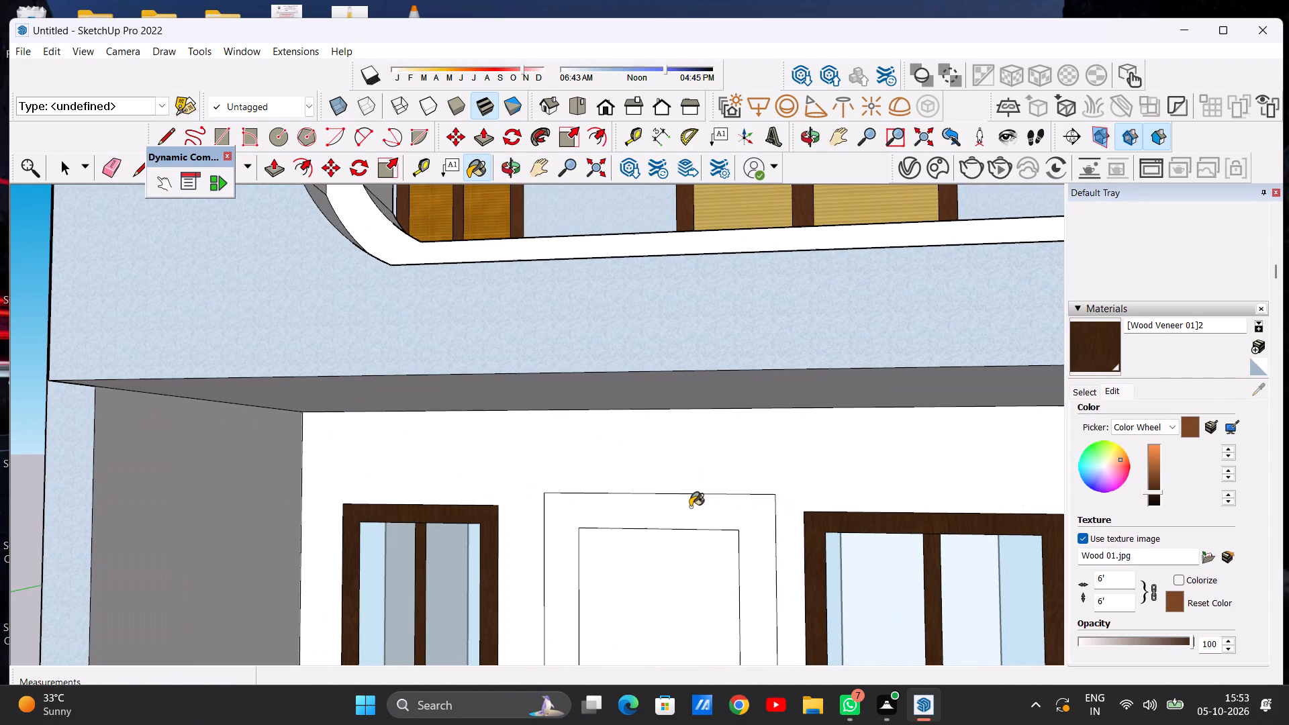
{"action": "key", "text": "space"}
Examine the painted ground-floor door and window frames from several angles and distances.
{"action": "scroll", "coordinate": [769, 558], "scroll_direction": "down", "scroll_amount": 17}
{"action": "middle_click_drag", "start_coordinate": [765, 550], "coordinate": [955, 601]}
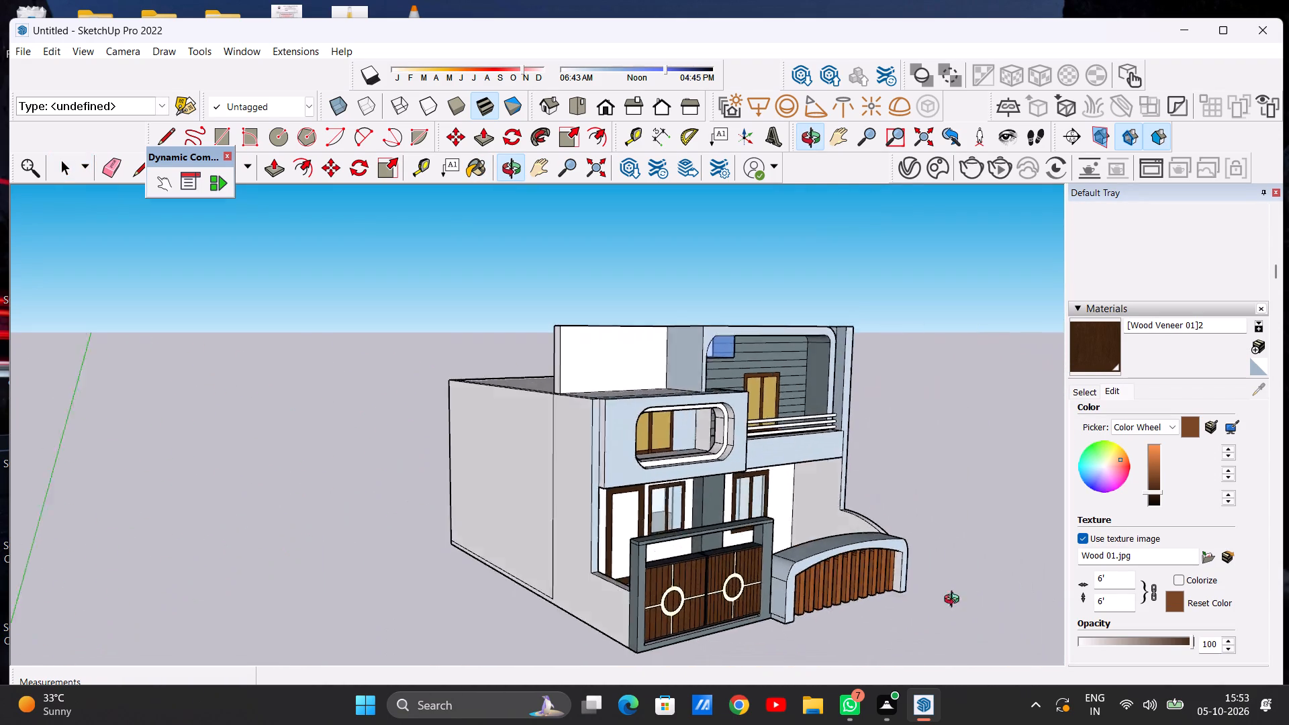
{"action": "middle_click_drag", "start_coordinate": [955, 601], "coordinate": [851, 630]}
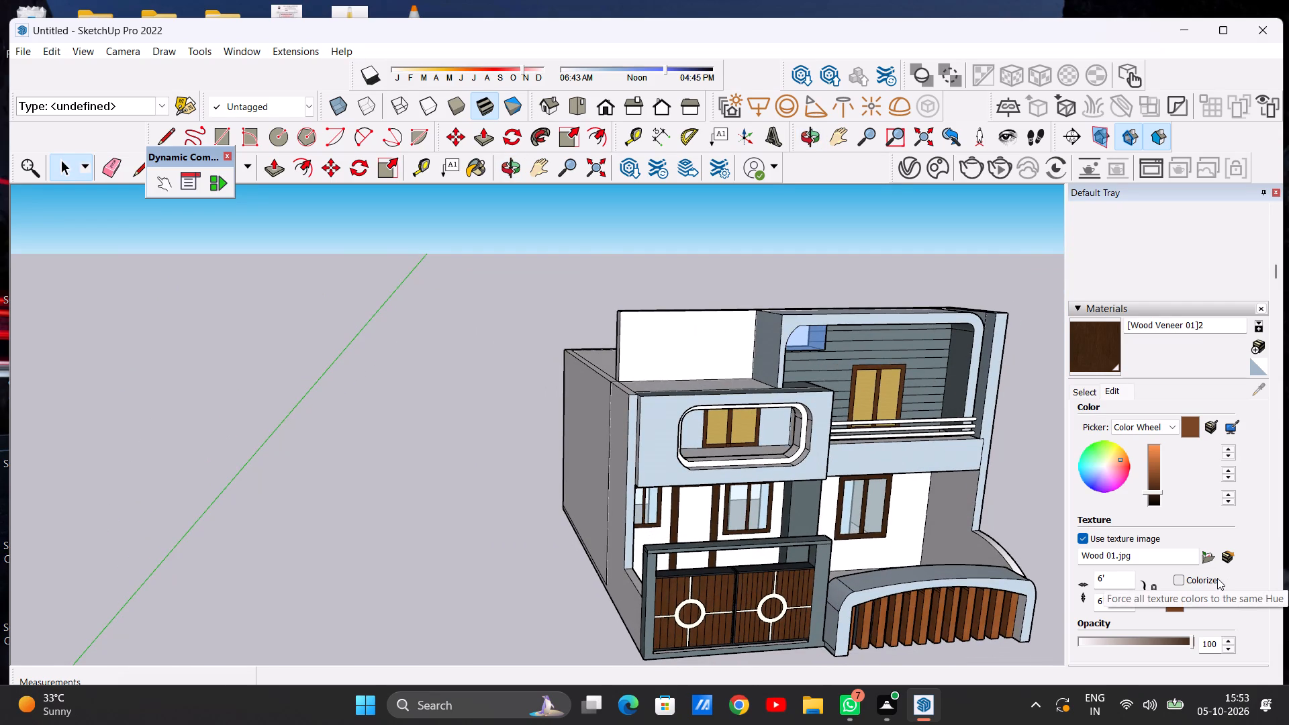
{"action": "scroll", "coordinate": [1217, 578], "scroll_direction": "down", "scroll_amount": 1}
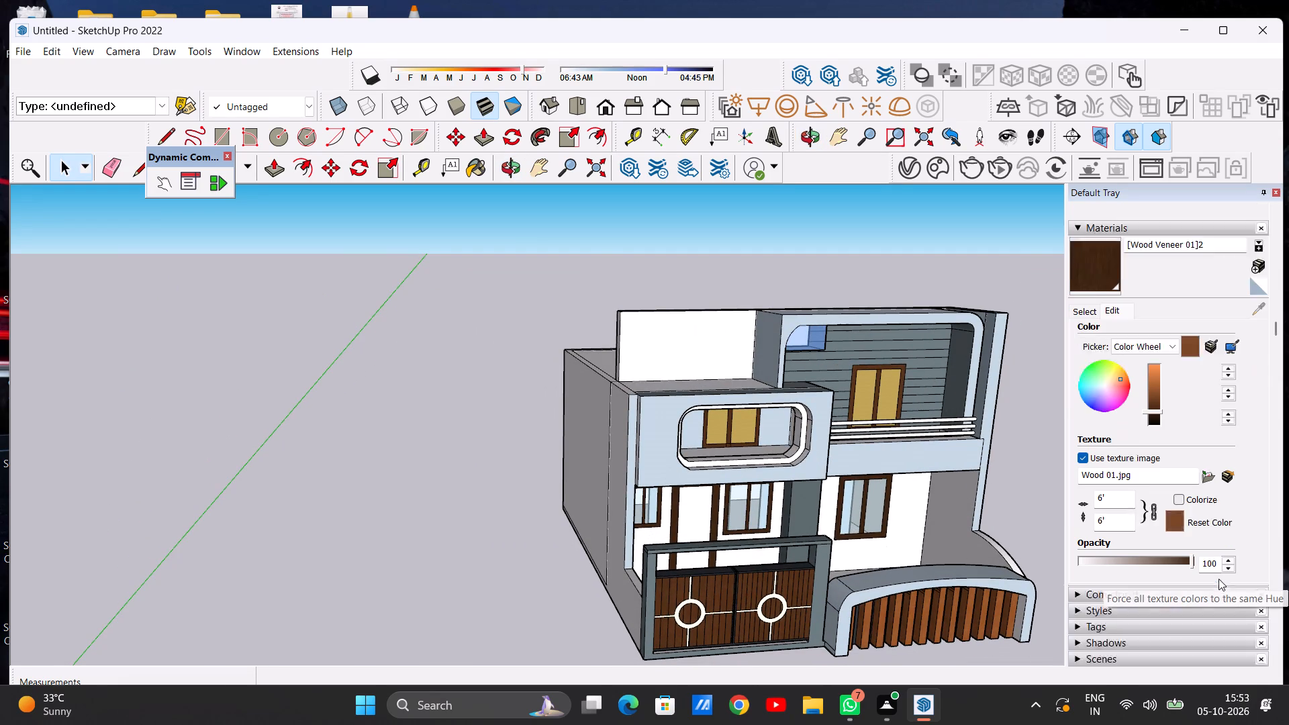
{"action": "scroll", "coordinate": [1219, 579], "scroll_direction": "down", "scroll_amount": 2}
{"action": "scroll", "coordinate": [791, 538], "scroll_direction": "down", "scroll_amount": 3}
{"action": "scroll", "coordinate": [751, 522], "scroll_direction": "up", "scroll_amount": 16}
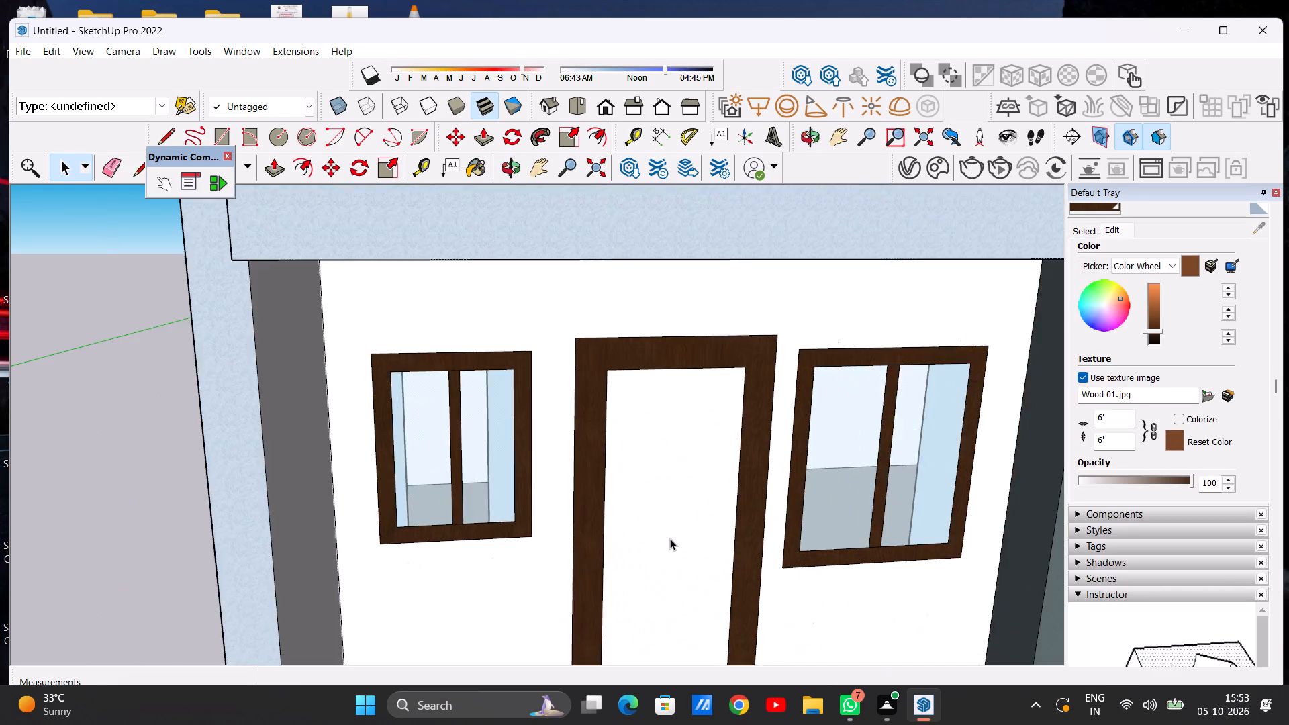
{"action": "scroll", "coordinate": [670, 538], "scroll_direction": "down", "scroll_amount": 5}
{"action": "middle_click_drag", "start_coordinate": [726, 569], "coordinate": [701, 549]}
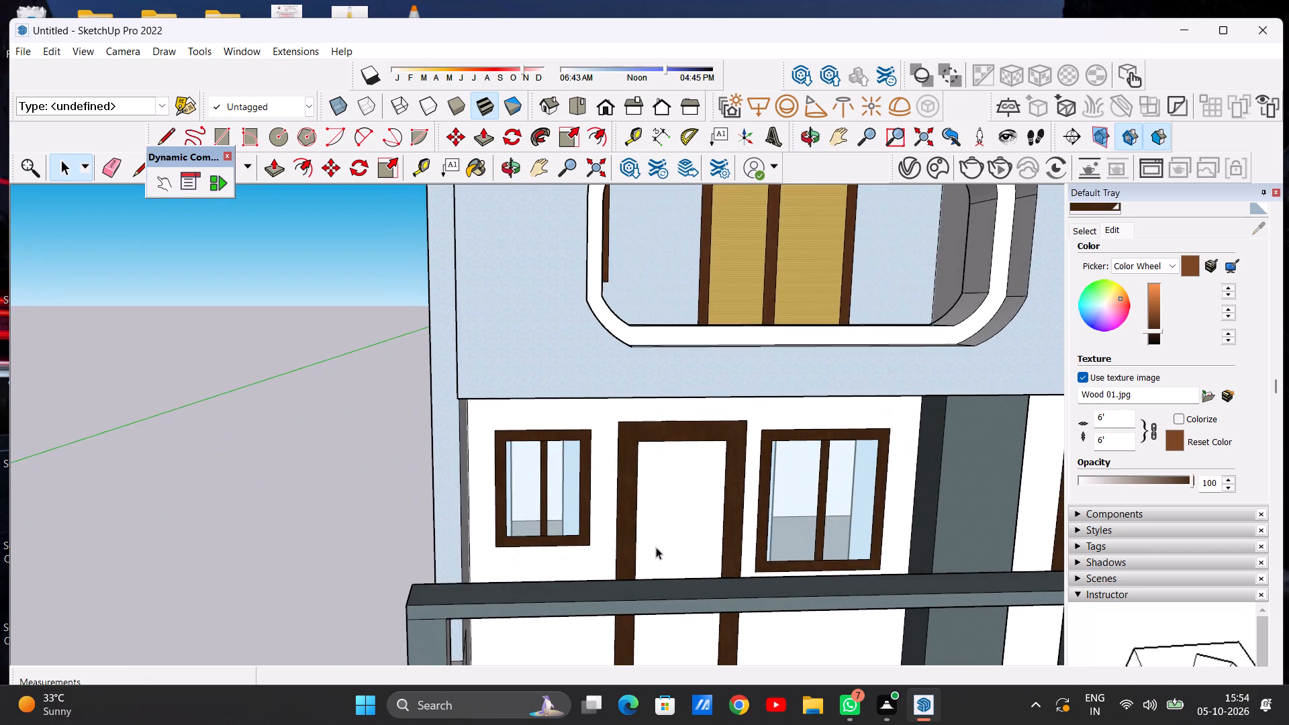
{"action": "scroll", "coordinate": [637, 546], "scroll_direction": "down", "scroll_amount": 10}
{"action": "scroll", "coordinate": [687, 524], "scroll_direction": "up", "scroll_amount": 7}
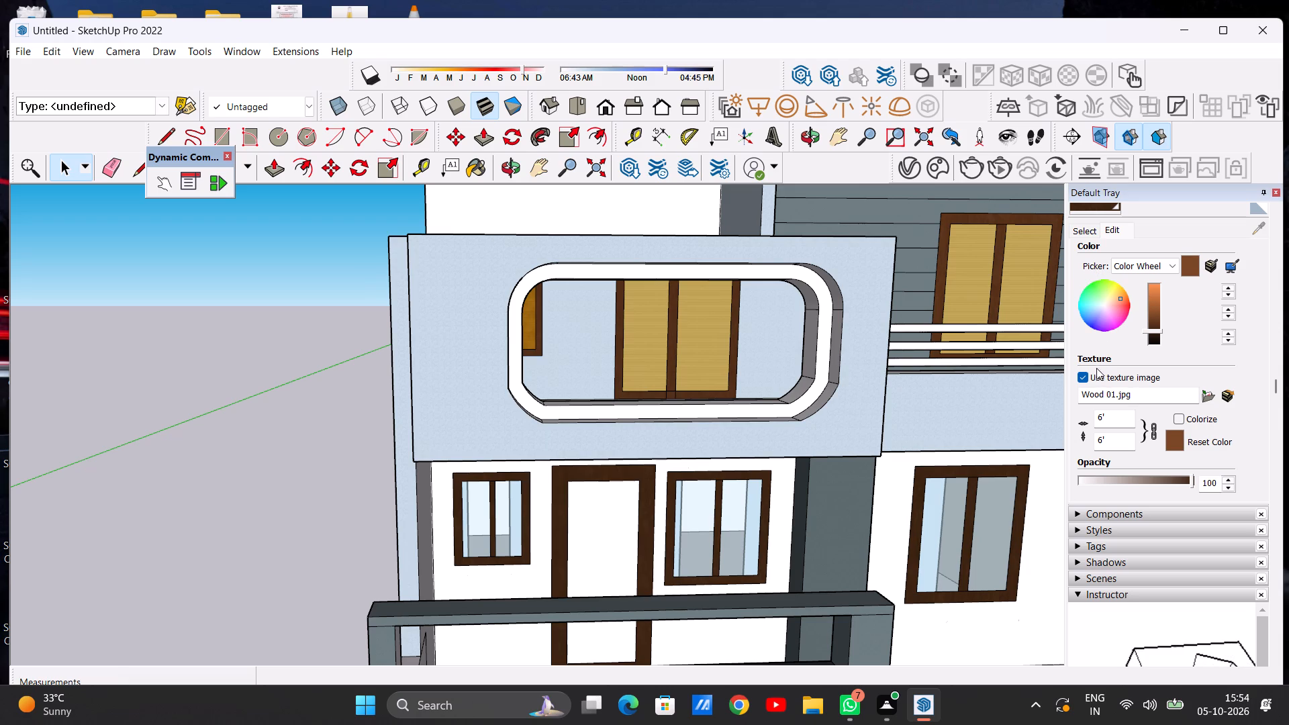
Paint the ground-floor entrance door's panel with Wood Bamboo from the Wood materials.
{"action": "scroll", "coordinate": [1117, 454], "scroll_direction": "down", "scroll_amount": 1}
{"action": "scroll", "coordinate": [1114, 444], "scroll_direction": "up", "scroll_amount": 3}
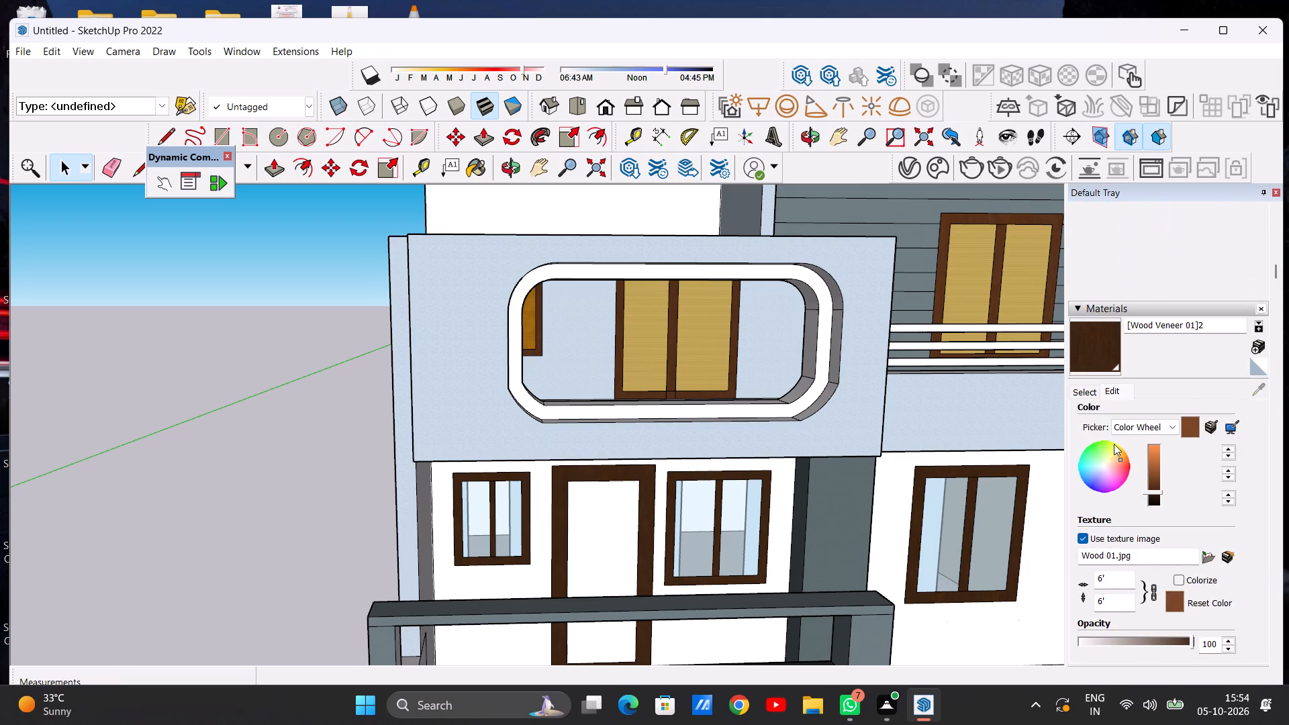
{"action": "left_click", "coordinate": [1088, 393]}
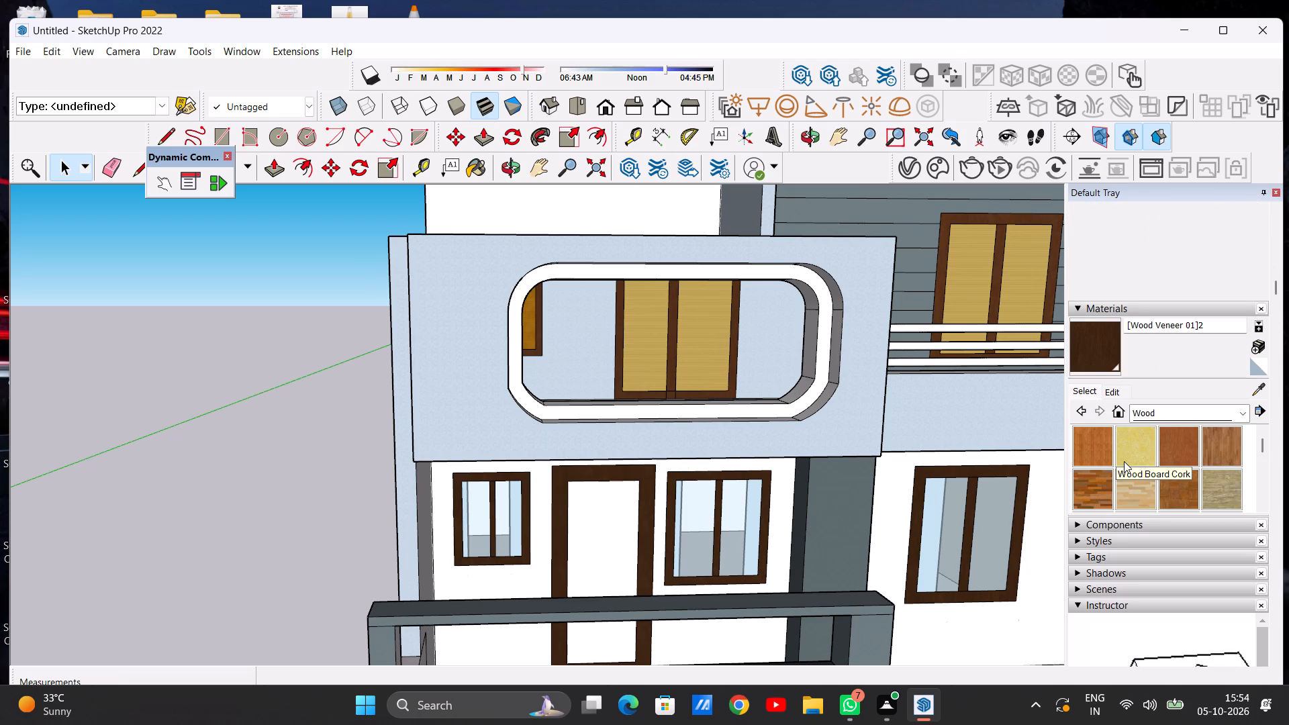
{"action": "scroll", "coordinate": [1129, 458], "scroll_direction": "down", "scroll_amount": 1}
{"action": "scroll", "coordinate": [1128, 442], "scroll_direction": "up", "scroll_amount": 1}
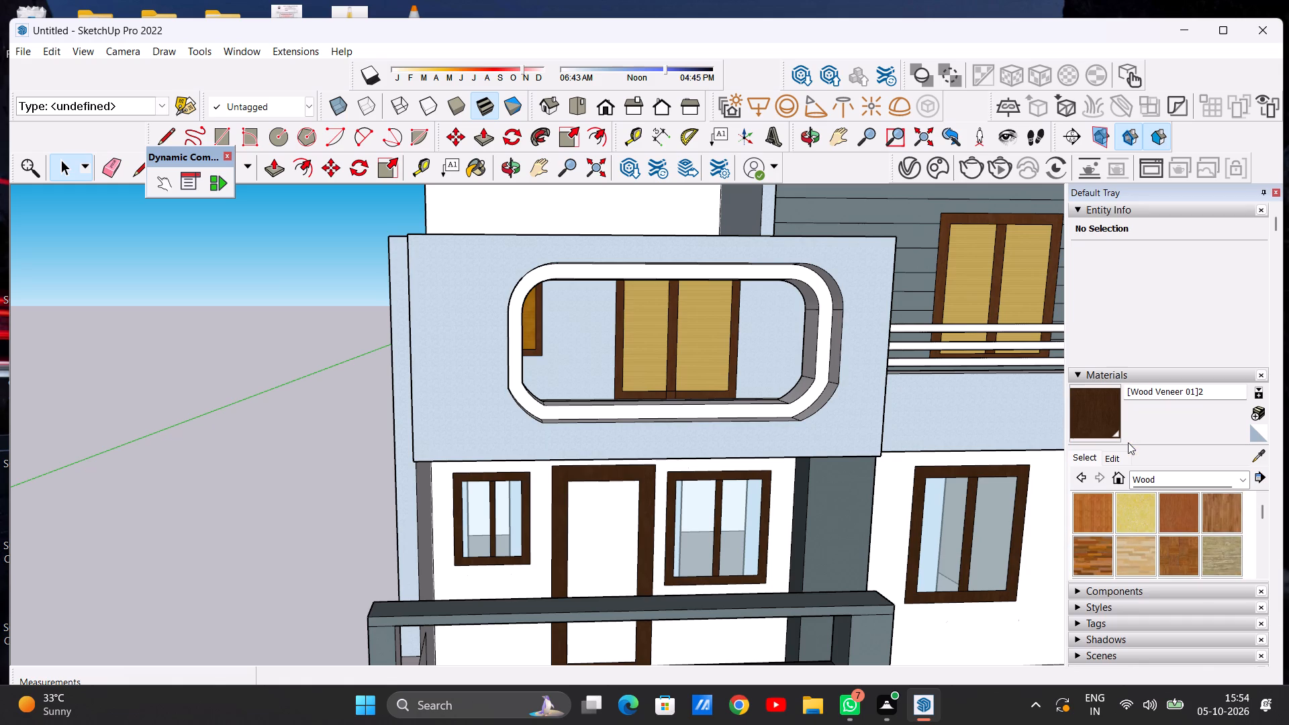
{"action": "scroll", "coordinate": [1128, 442], "scroll_direction": "up", "scroll_amount": 1}
{"action": "left_click", "coordinate": [1175, 512]}
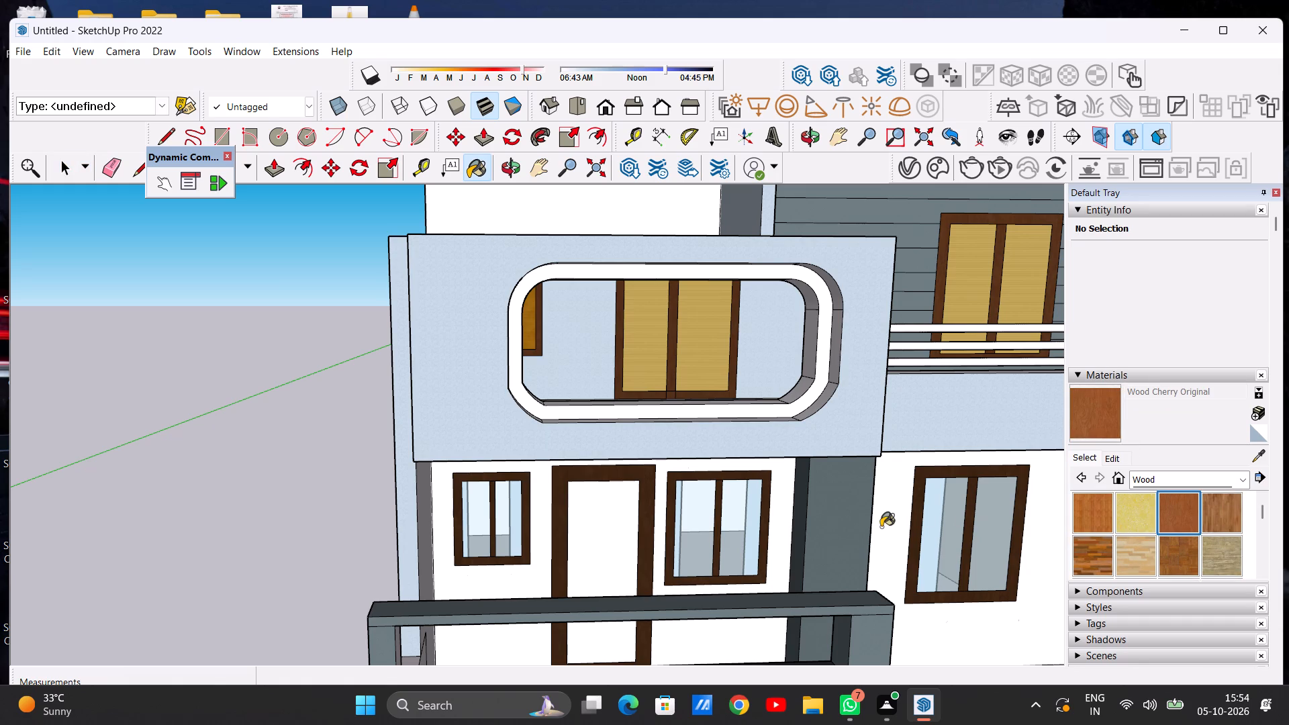
{"action": "left_click", "coordinate": [1090, 528]}
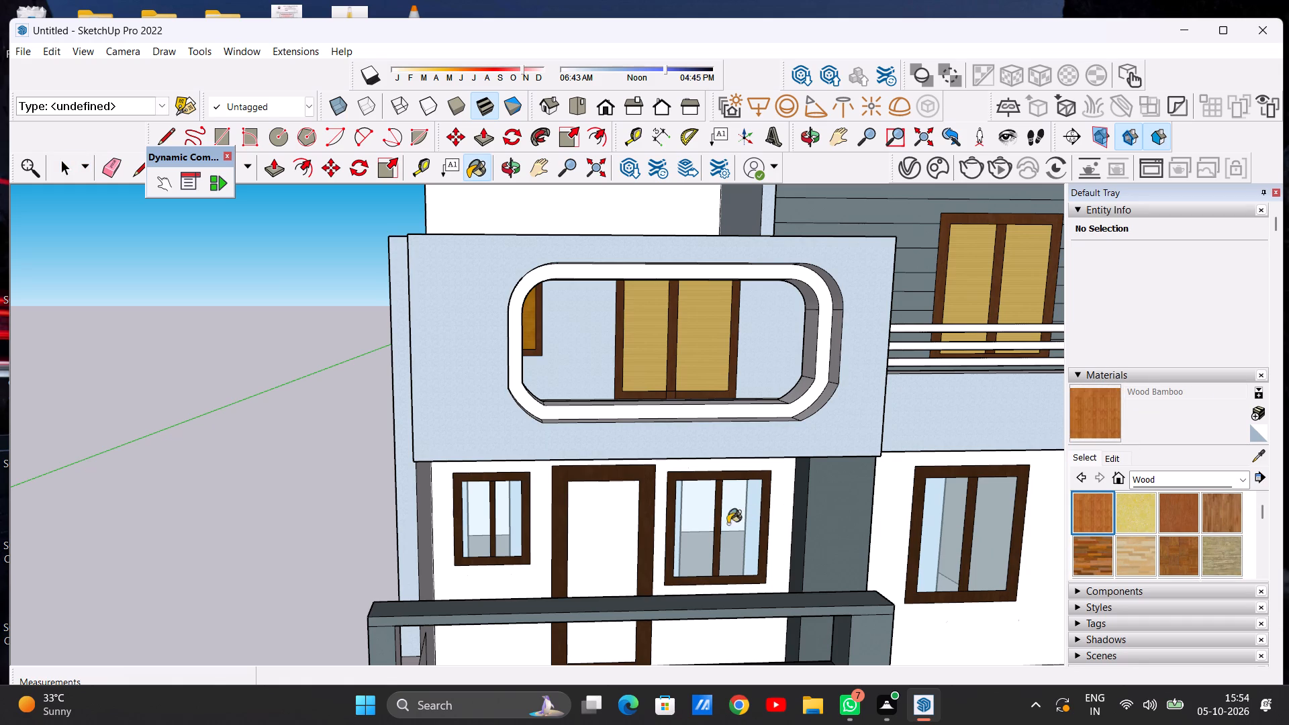
{"action": "left_click", "coordinate": [633, 538]}
{"action": "key", "text": "space"}
Examine the house's whole front elevation from different distances and angles.
{"action": "scroll", "coordinate": [922, 548], "scroll_direction": "down", "scroll_amount": 4}
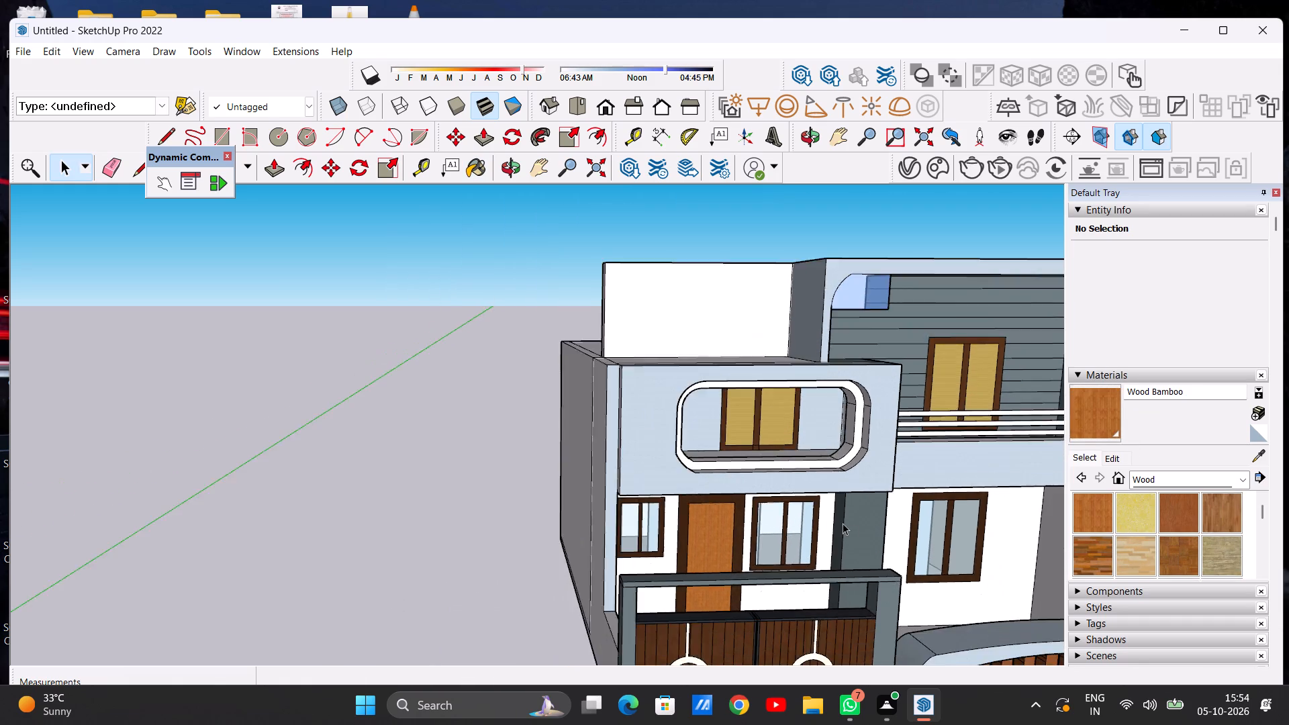
{"action": "scroll", "coordinate": [843, 523], "scroll_direction": "down", "scroll_amount": 7}
{"action": "middle_click_drag", "start_coordinate": [922, 529], "coordinate": [838, 490]}
{"action": "scroll", "coordinate": [771, 518], "scroll_direction": "down", "scroll_amount": 9}
{"action": "scroll", "coordinate": [895, 500], "scroll_direction": "up", "scroll_amount": 7}
{"action": "scroll", "coordinate": [808, 535], "scroll_direction": "up", "scroll_amount": 2}
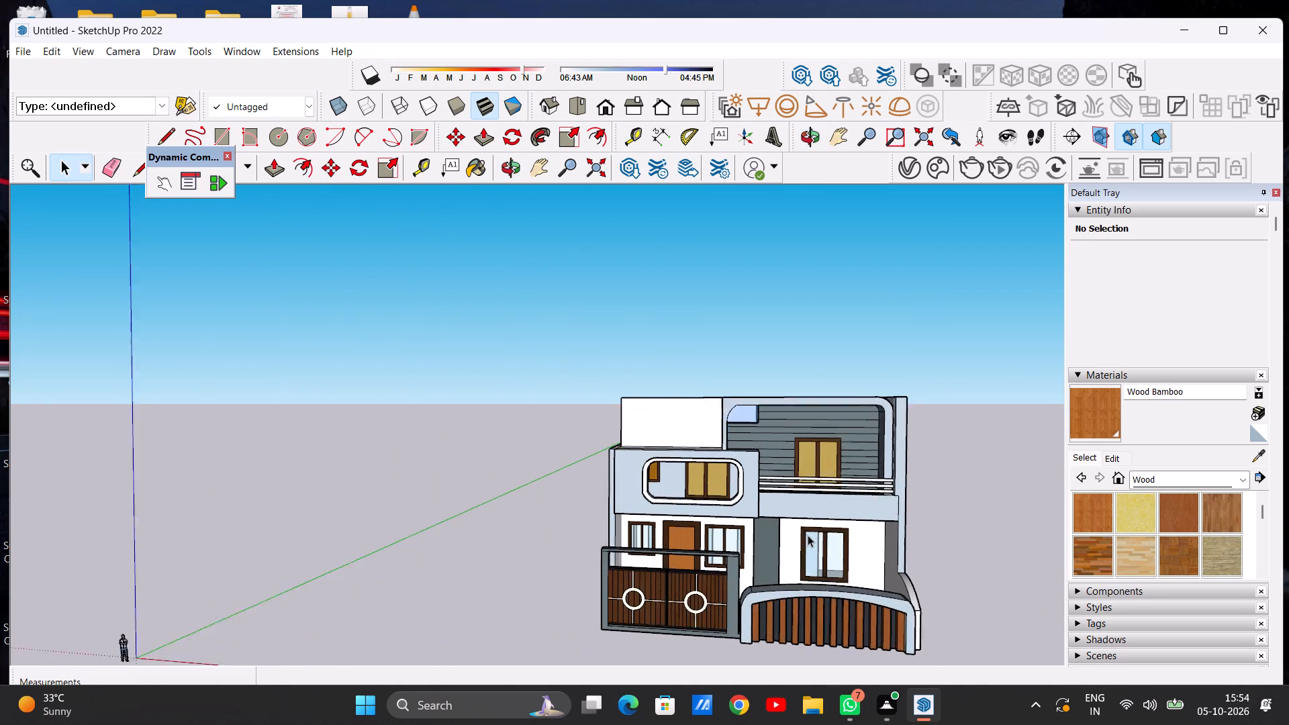
{"action": "scroll", "coordinate": [808, 535], "scroll_direction": "up", "scroll_amount": 2}
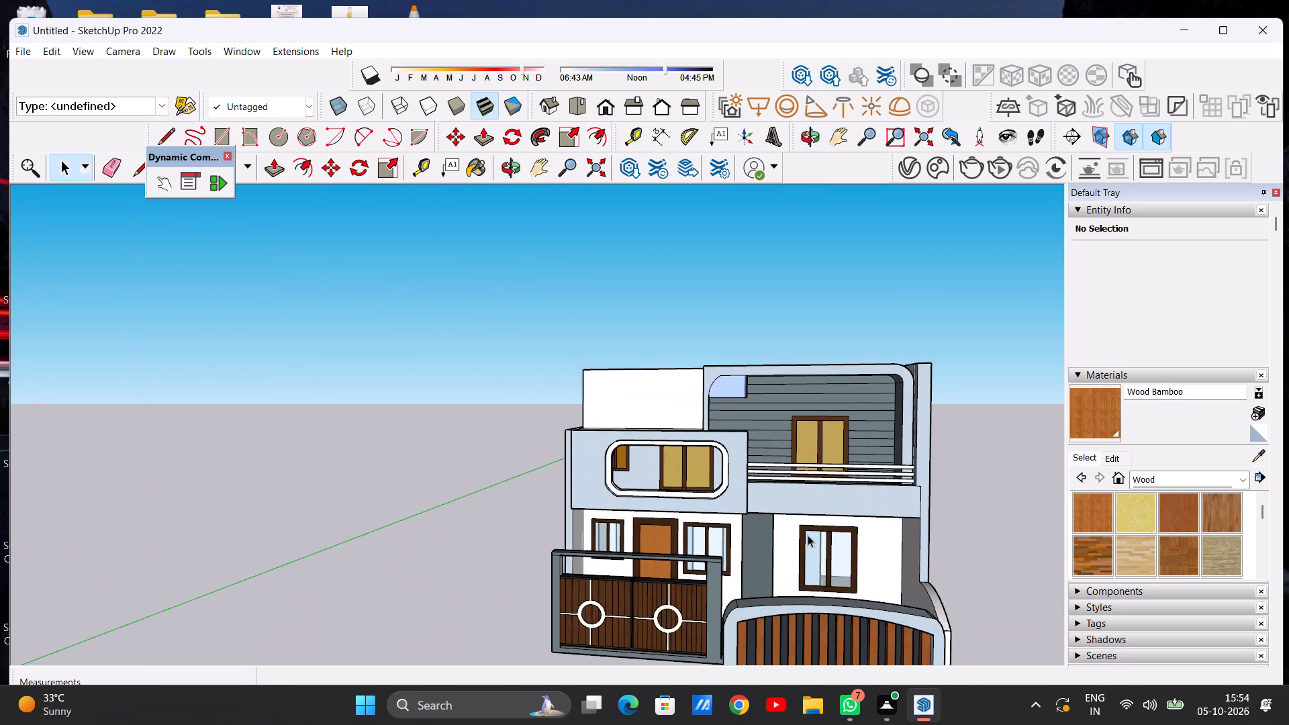
{"action": "scroll", "coordinate": [808, 536], "scroll_direction": "down", "scroll_amount": 1}
{"action": "scroll", "coordinate": [853, 557], "scroll_direction": "up", "scroll_amount": 3}
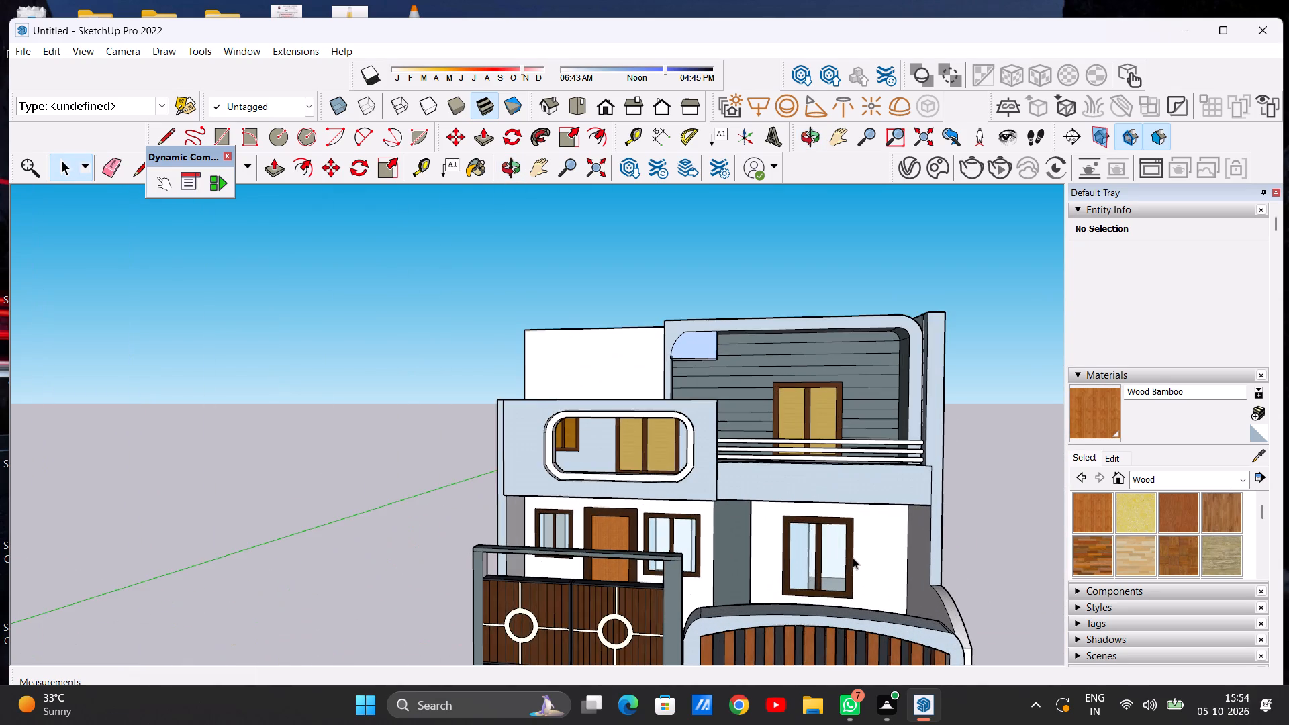
{"action": "middle_click_drag", "start_coordinate": [796, 563], "coordinate": [876, 556]}
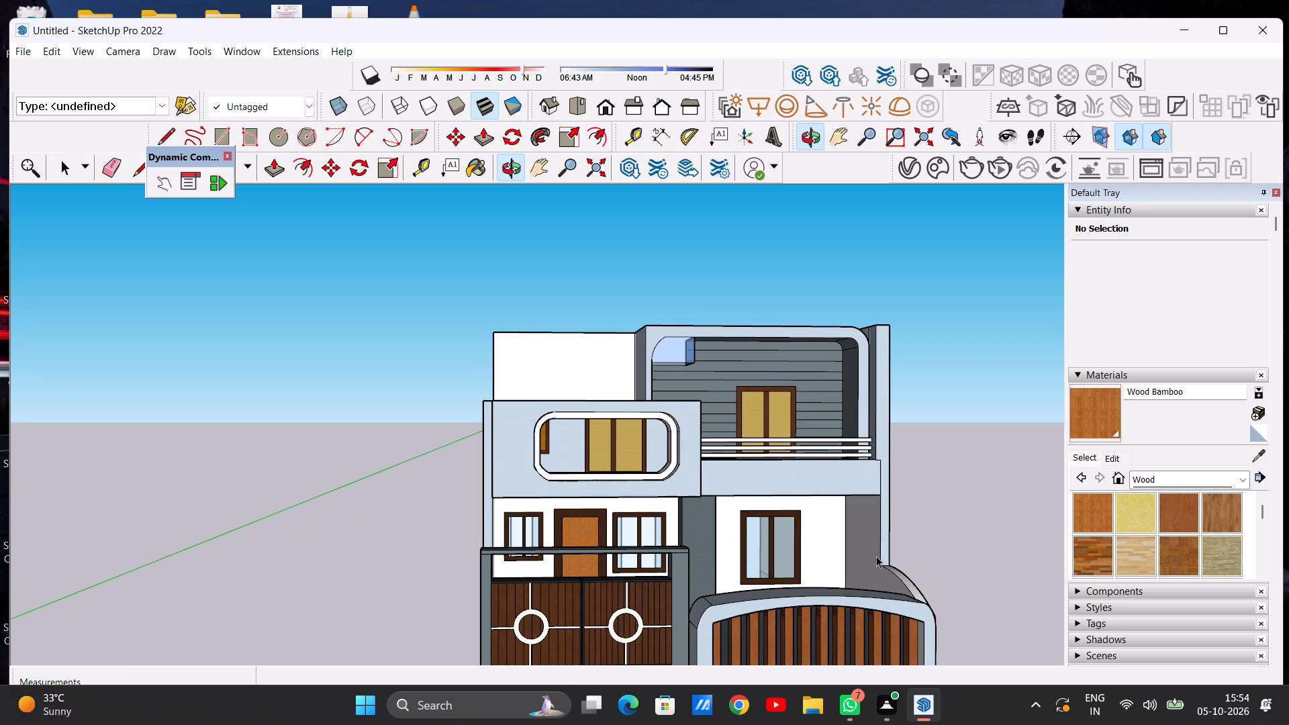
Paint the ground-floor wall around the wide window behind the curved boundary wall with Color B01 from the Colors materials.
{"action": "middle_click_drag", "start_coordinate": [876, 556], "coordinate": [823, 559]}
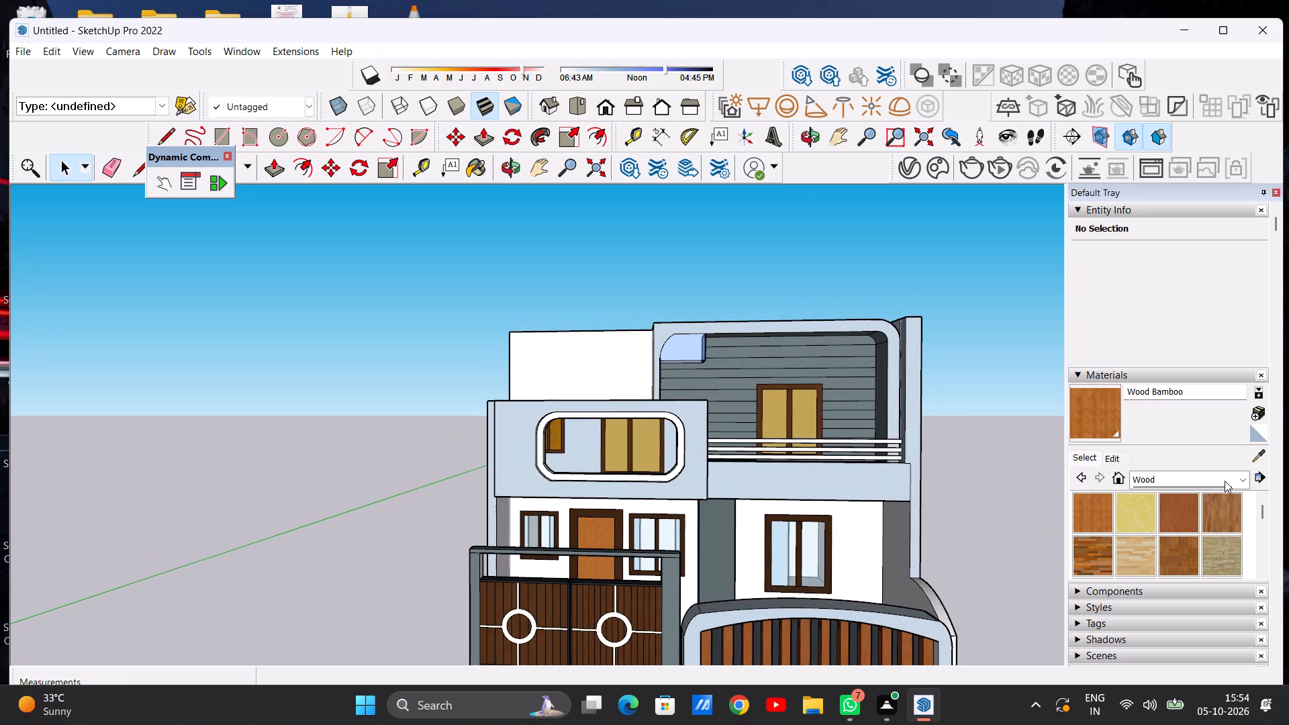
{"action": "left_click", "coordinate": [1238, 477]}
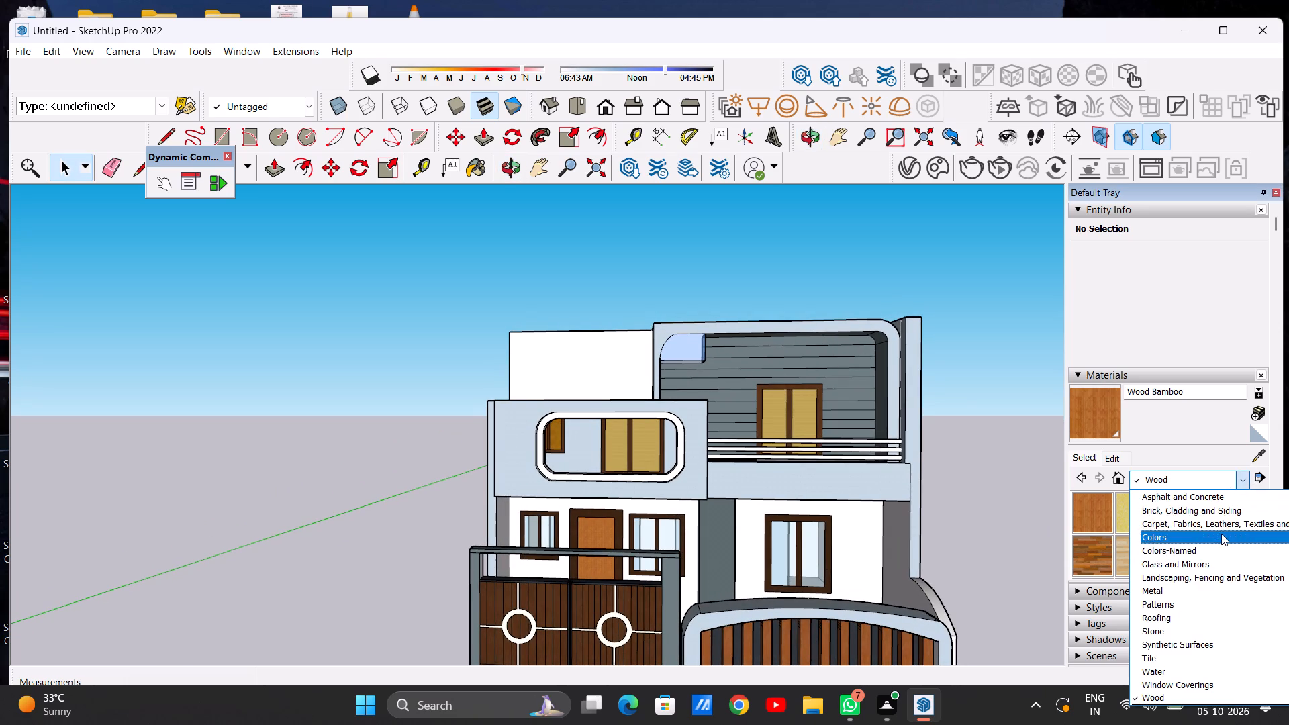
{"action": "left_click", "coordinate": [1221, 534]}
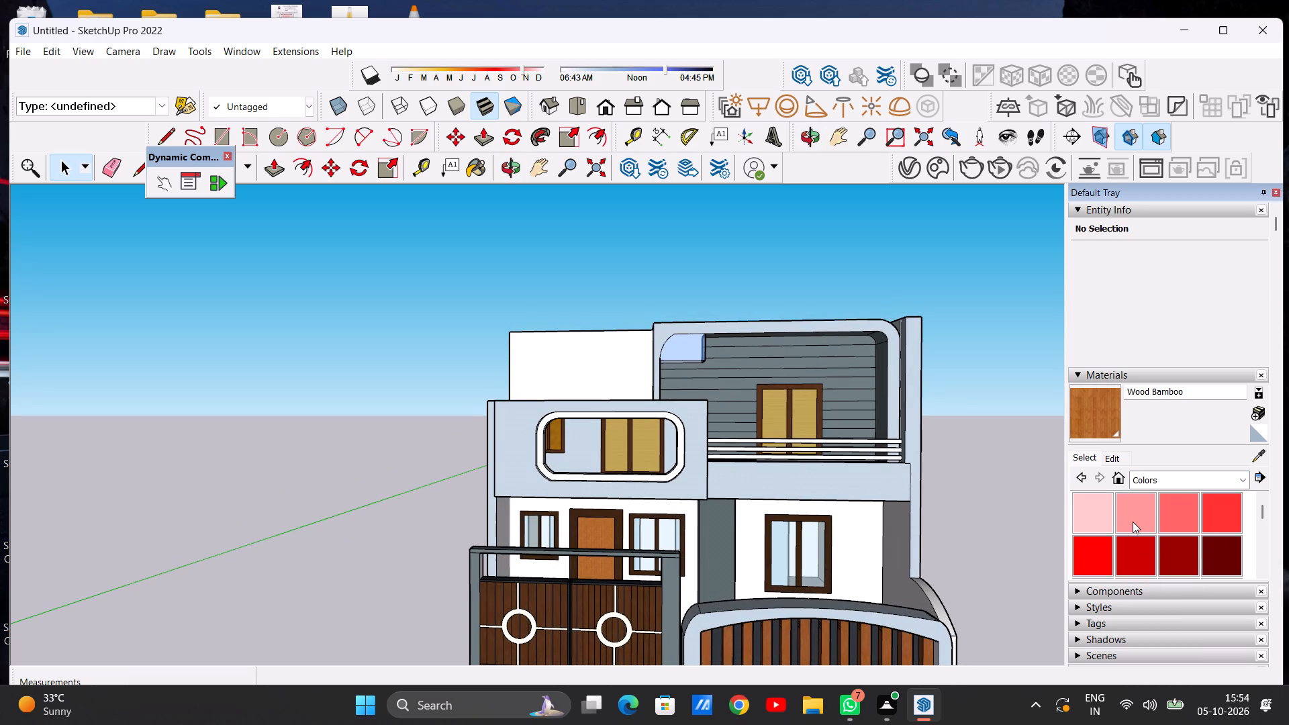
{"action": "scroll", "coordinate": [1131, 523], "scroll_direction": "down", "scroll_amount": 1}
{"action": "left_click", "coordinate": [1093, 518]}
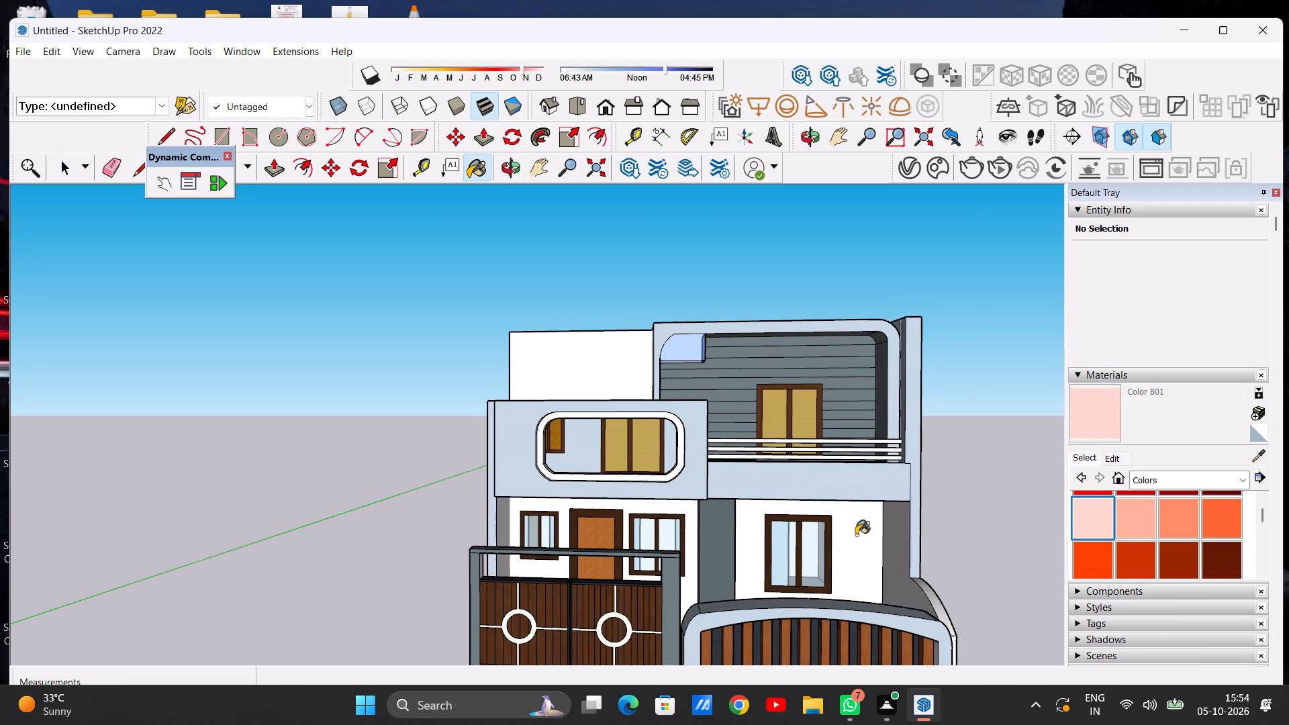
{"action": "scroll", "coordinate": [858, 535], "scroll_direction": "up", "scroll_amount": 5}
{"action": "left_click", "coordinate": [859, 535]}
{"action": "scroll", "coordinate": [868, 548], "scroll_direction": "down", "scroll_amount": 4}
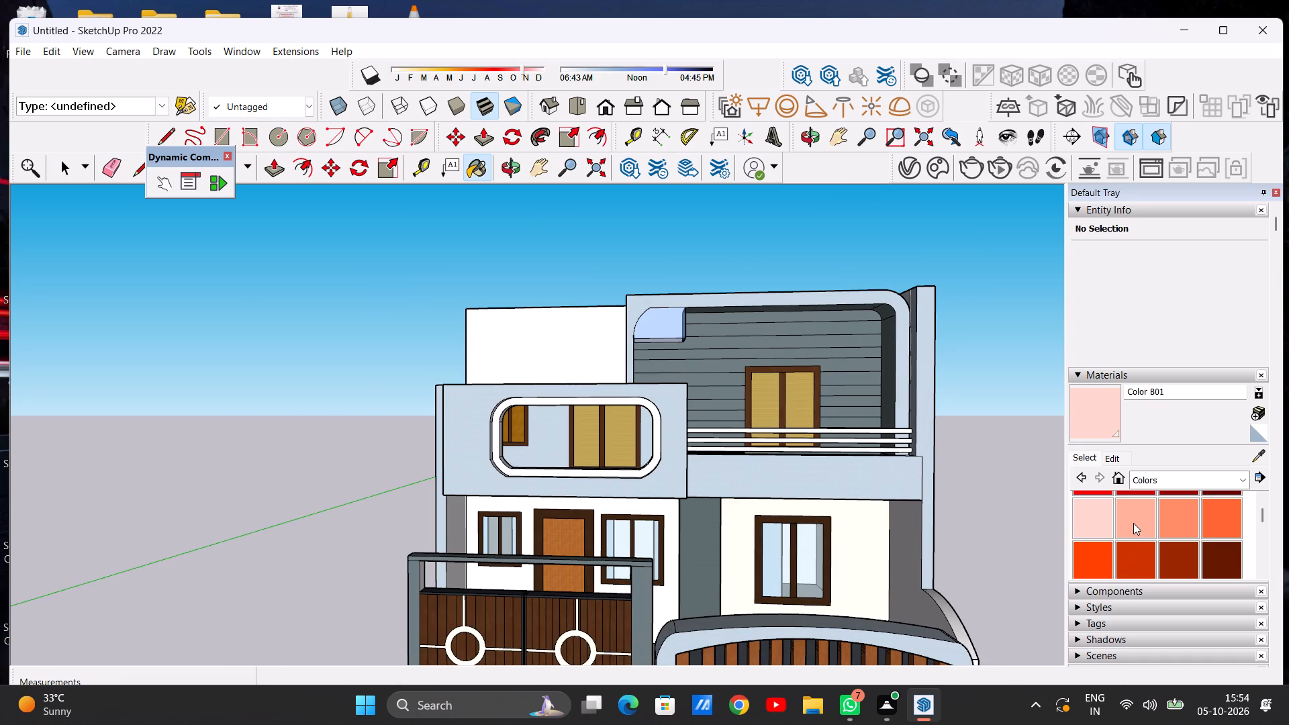
Paint both ground-floor front walls, around the wide window and around the entrance door, with Color B02.
{"action": "left_click", "coordinate": [1135, 522]}
{"action": "scroll", "coordinate": [899, 536], "scroll_direction": "up", "scroll_amount": 6}
{"action": "left_click", "coordinate": [849, 556]}
{"action": "scroll", "coordinate": [901, 552], "scroll_direction": "down", "scroll_amount": 9}
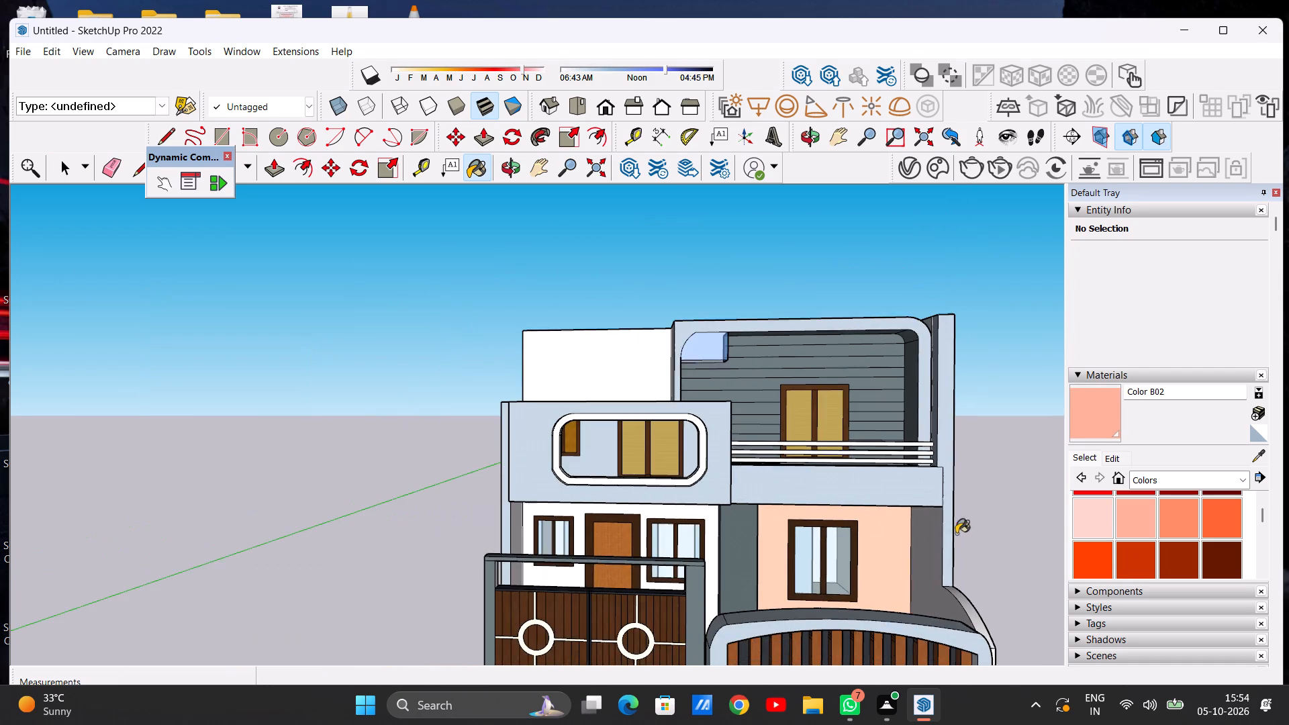
{"action": "scroll", "coordinate": [675, 537], "scroll_direction": "up", "scroll_amount": 13}
{"action": "left_click", "coordinate": [745, 506]}
{"action": "scroll", "coordinate": [755, 526], "scroll_direction": "down", "scroll_amount": 4}
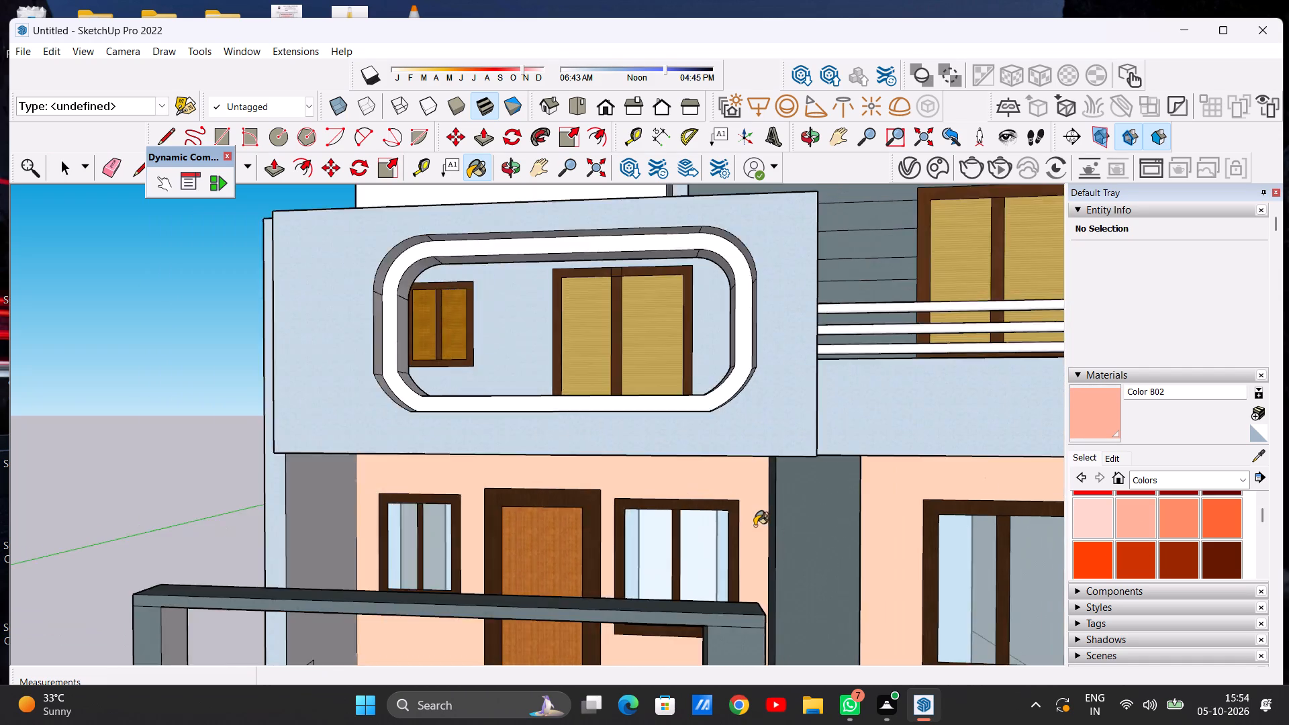
Paint the first-floor wall seen through the rounded balcony opening with Color B02.
{"action": "scroll", "coordinate": [755, 526], "scroll_direction": "down", "scroll_amount": 9}
{"action": "scroll", "coordinate": [706, 453], "scroll_direction": "up", "scroll_amount": 5}
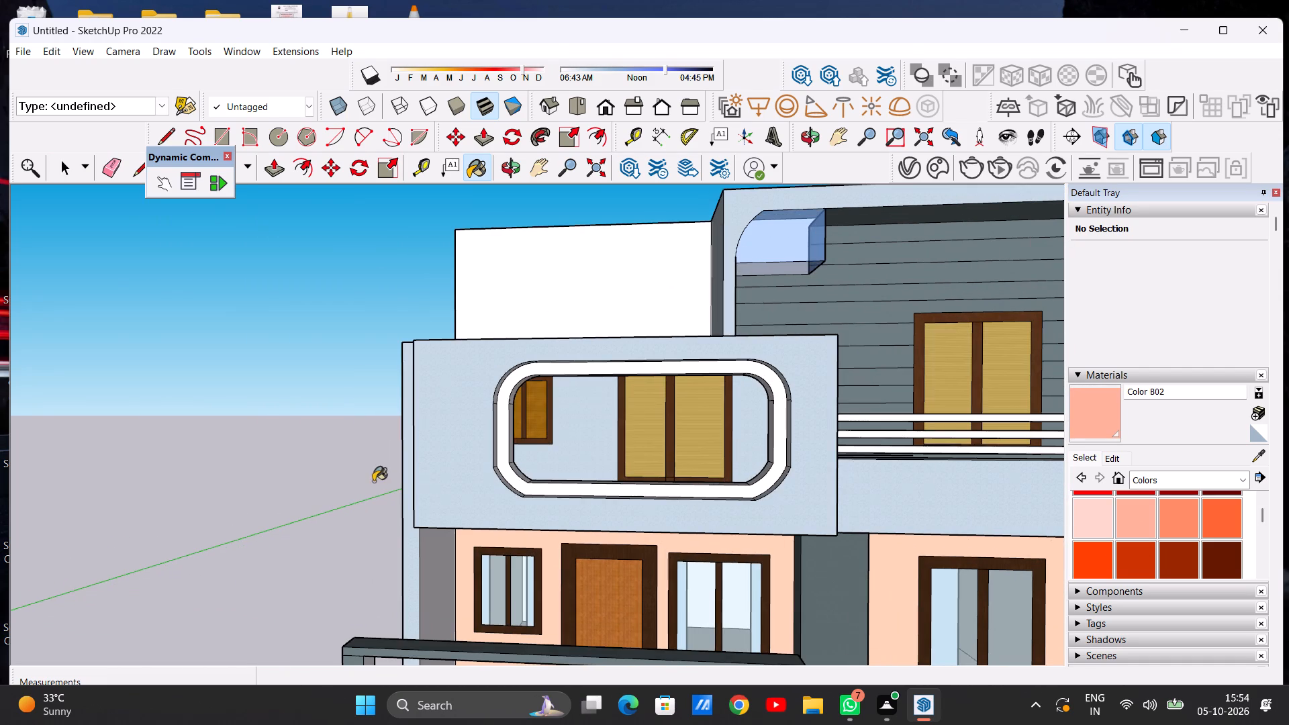
{"action": "scroll", "coordinate": [587, 512], "scroll_direction": "down", "scroll_amount": 9}
{"action": "scroll", "coordinate": [561, 481], "scroll_direction": "up", "scroll_amount": 12}
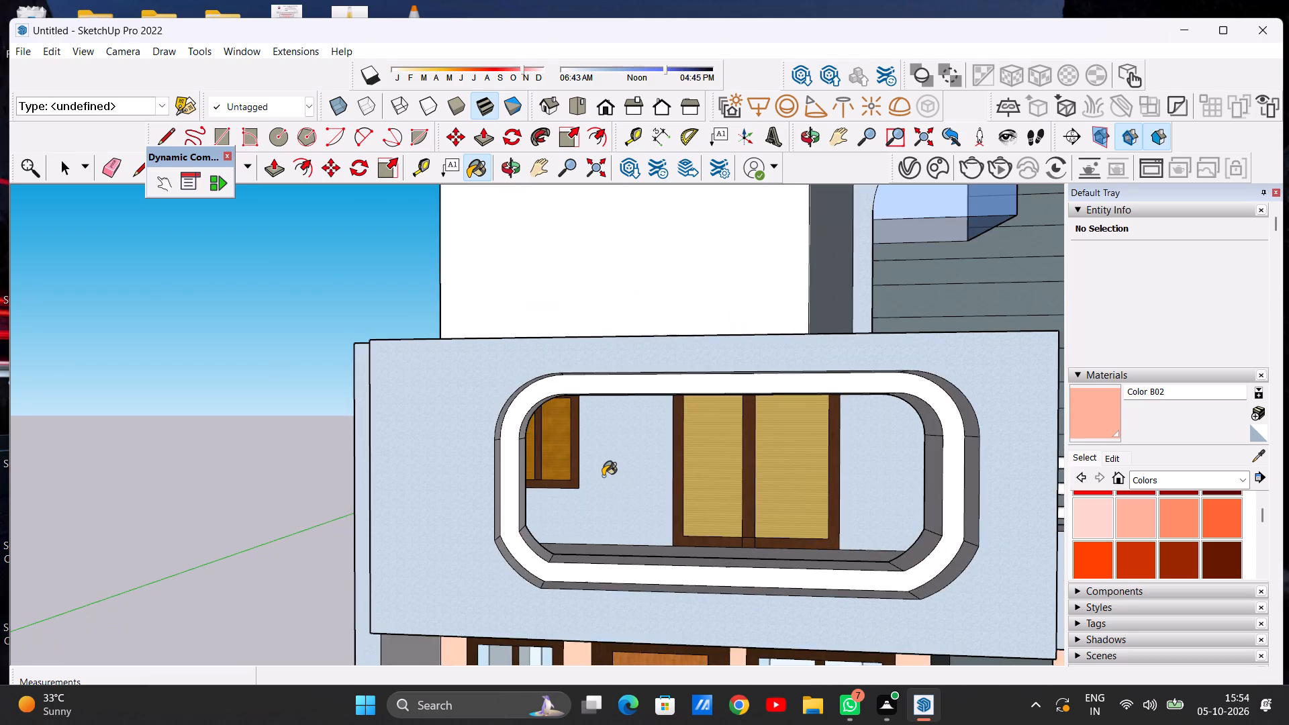
{"action": "left_click", "coordinate": [603, 476]}
{"action": "scroll", "coordinate": [628, 522], "scroll_direction": "down", "scroll_amount": 11}
Examine the recoloured front elevation and the first-floor balcony from several angles and distances.
{"action": "middle_click_drag", "start_coordinate": [757, 523], "coordinate": [671, 534]}
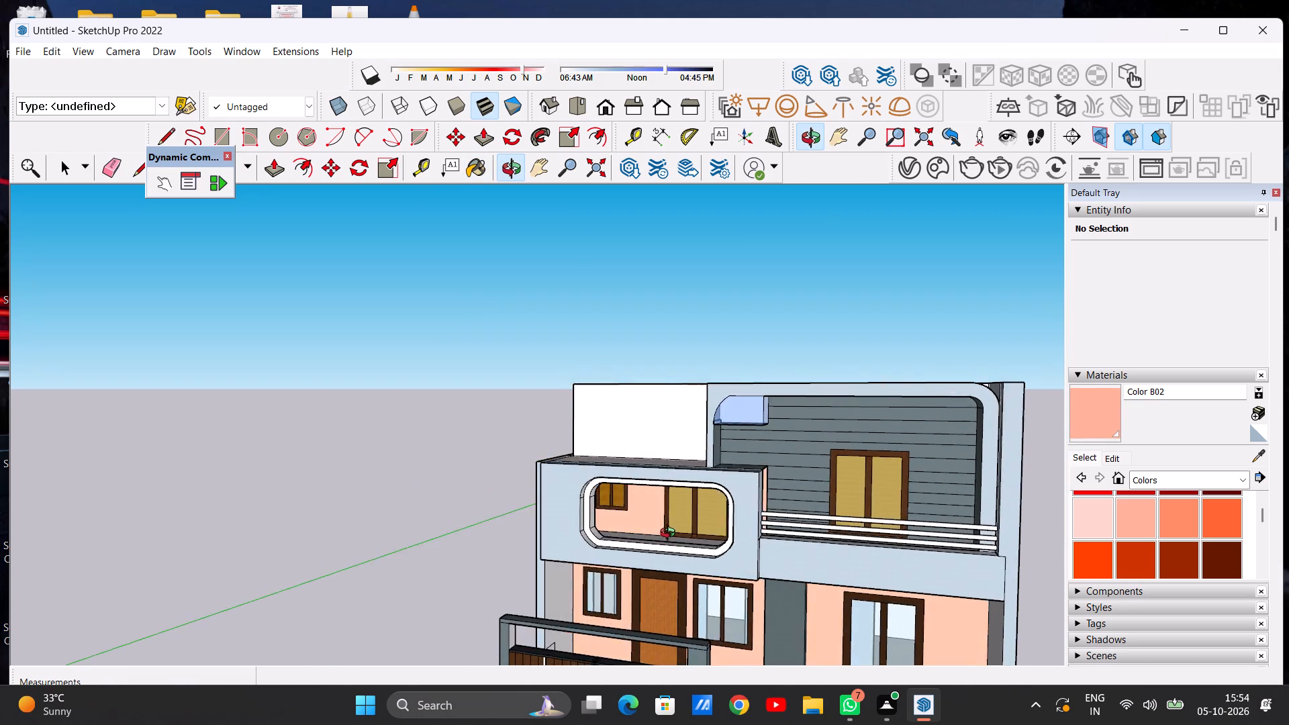
{"action": "middle_click_drag", "start_coordinate": [671, 534], "coordinate": [620, 520]}
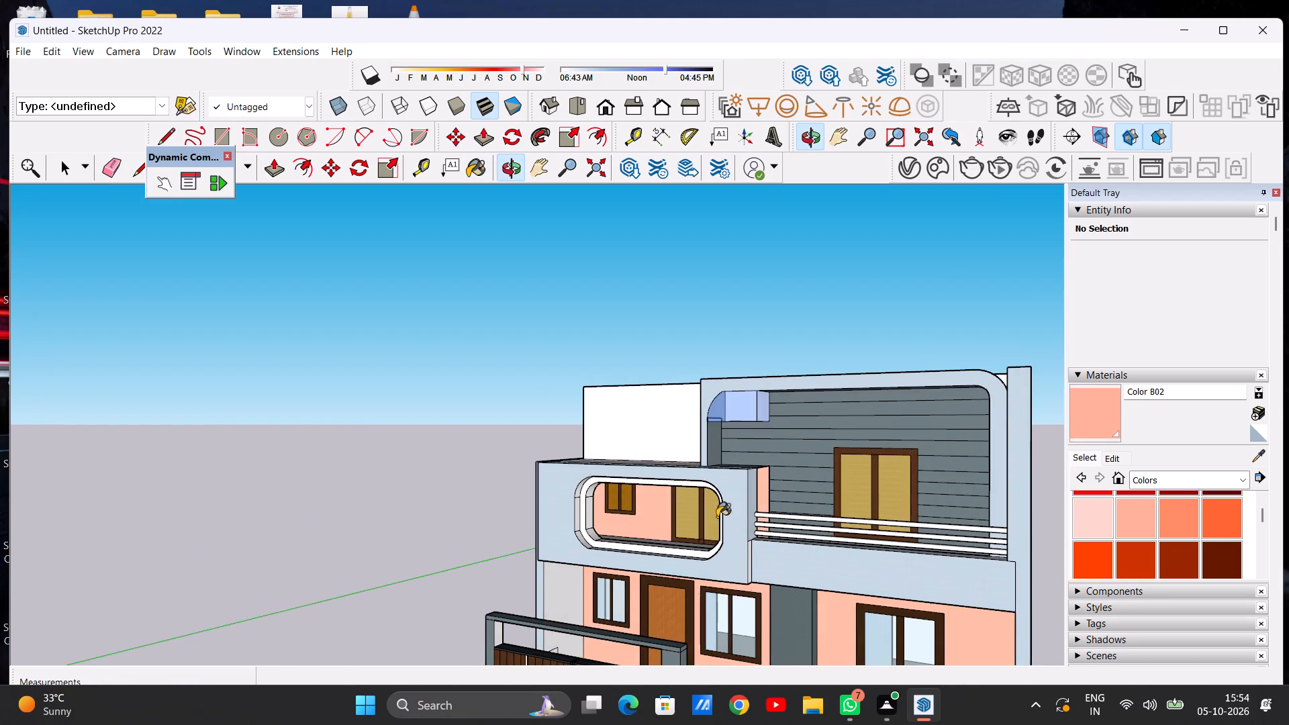
{"action": "middle_click_drag", "start_coordinate": [779, 520], "coordinate": [890, 482]}
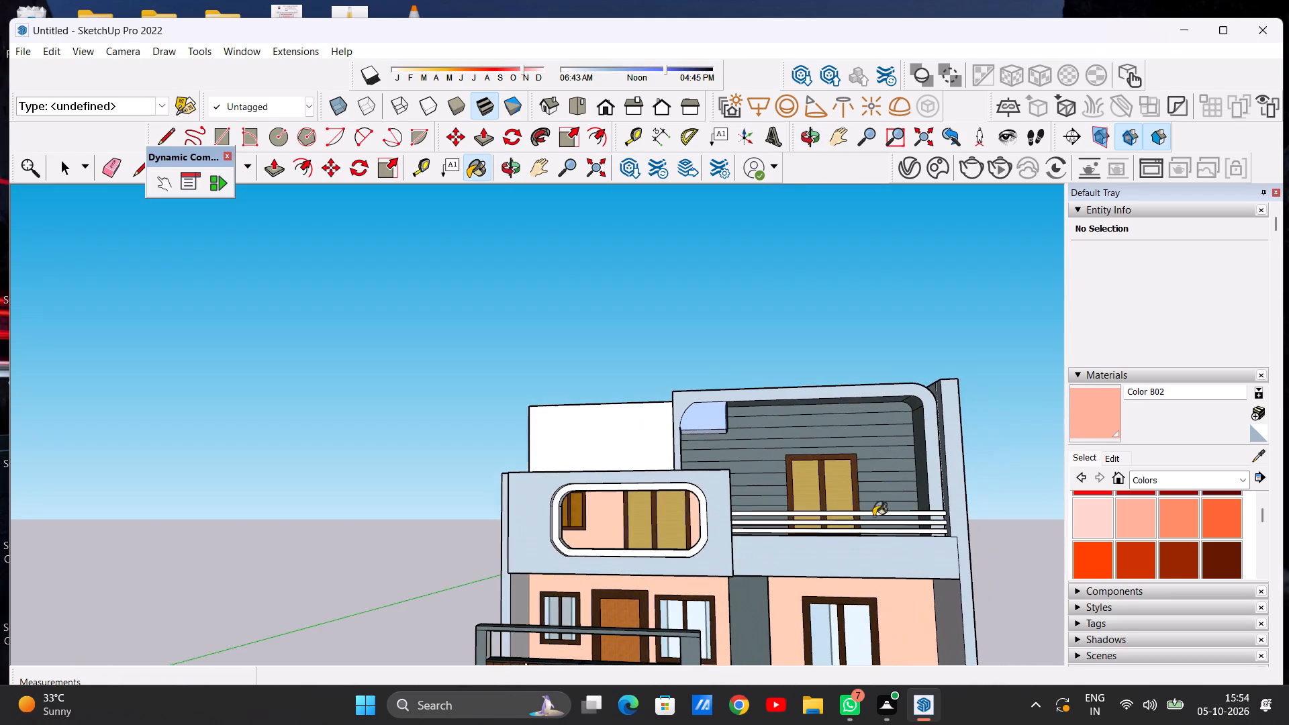
{"action": "scroll", "coordinate": [730, 580], "scroll_direction": "down", "scroll_amount": 9}
{"action": "middle_click_drag", "start_coordinate": [582, 542], "coordinate": [622, 548]}
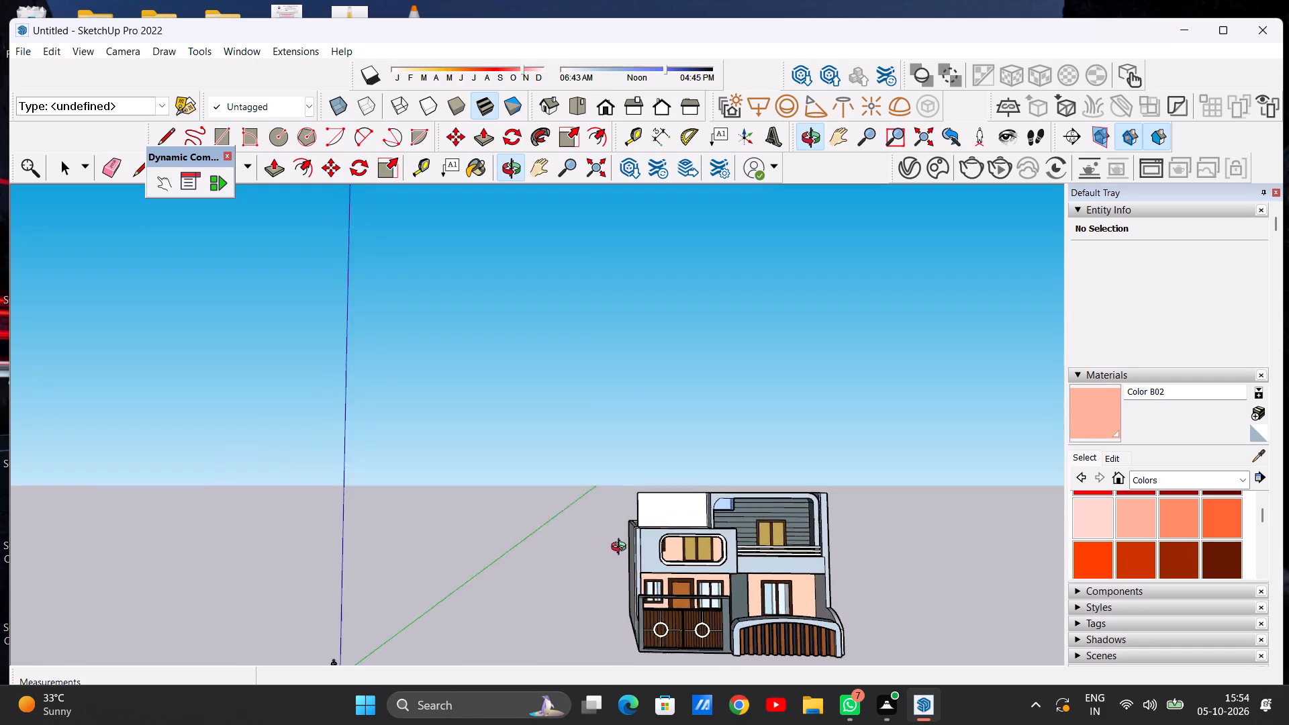
{"action": "middle_click_drag", "start_coordinate": [622, 548], "coordinate": [598, 518]}
{"action": "scroll", "coordinate": [790, 558], "scroll_direction": "up", "scroll_amount": 2}
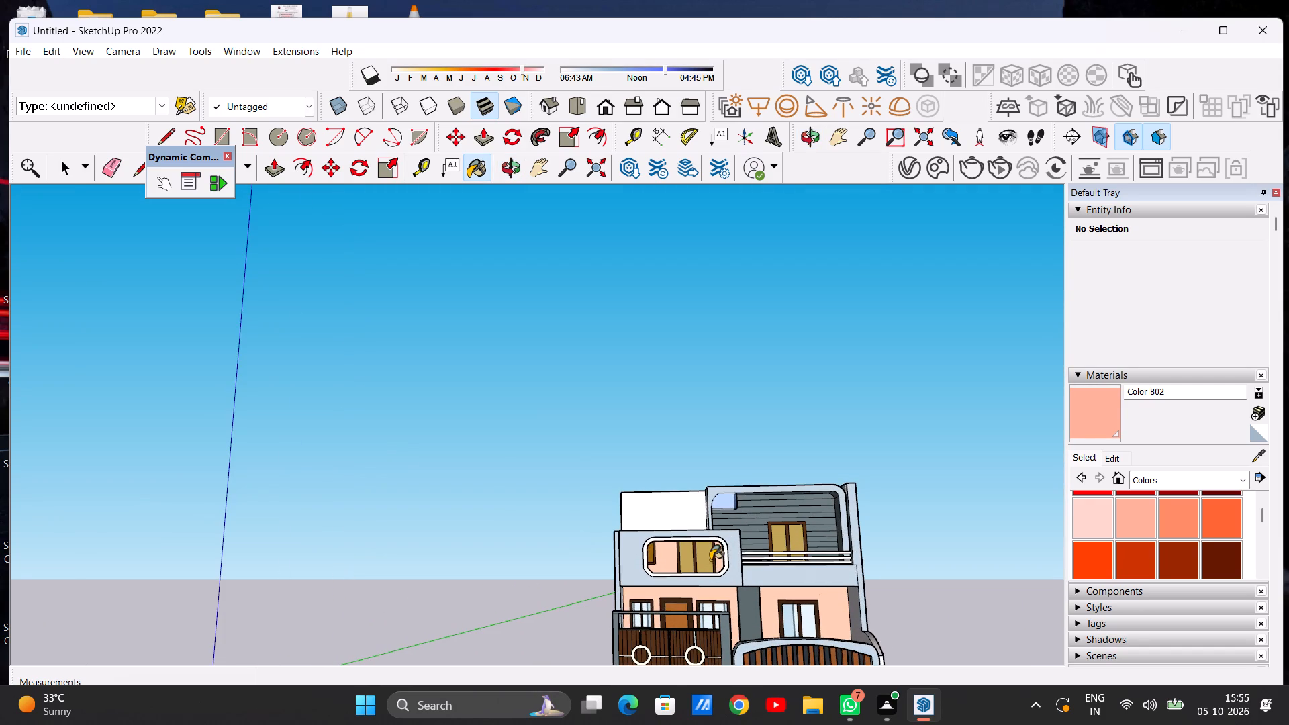
{"action": "scroll", "coordinate": [698, 567], "scroll_direction": "down", "scroll_amount": 3}
{"action": "scroll", "coordinate": [681, 499], "scroll_direction": "up", "scroll_amount": 12}
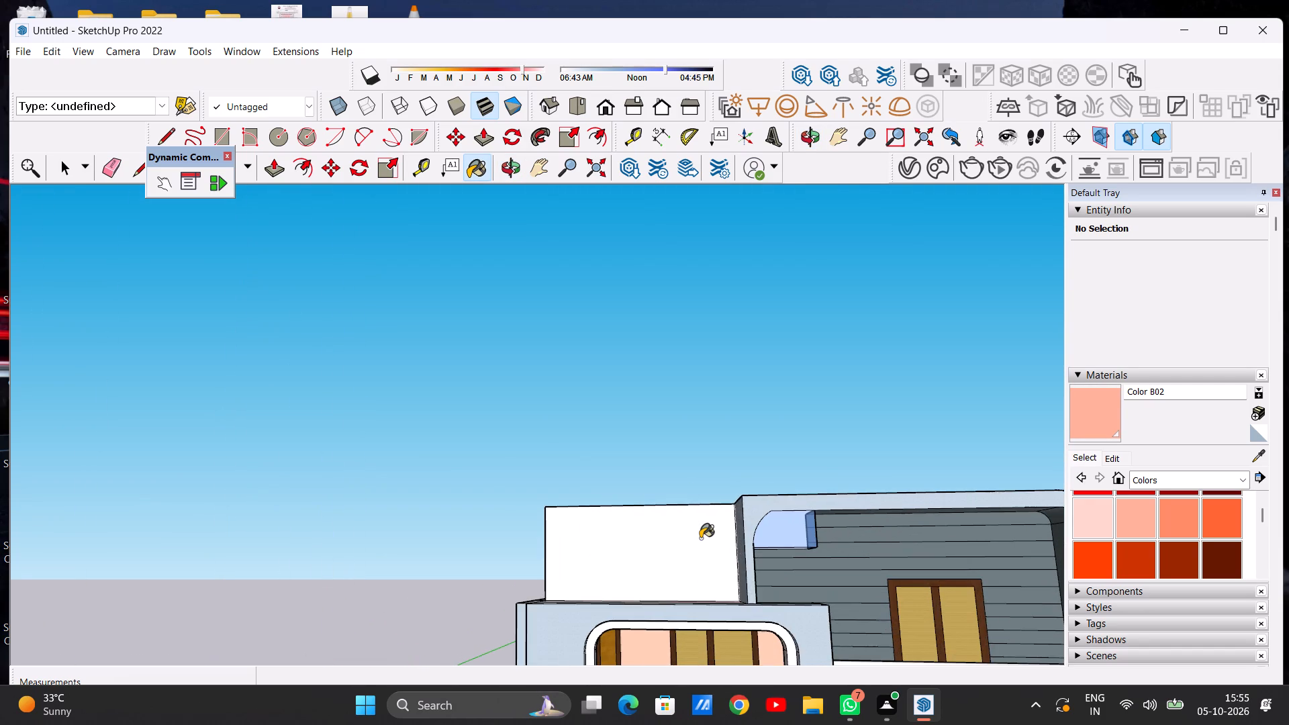
{"action": "scroll", "coordinate": [701, 591], "scroll_direction": "down", "scroll_amount": 15}
{"action": "scroll", "coordinate": [745, 660], "scroll_direction": "up", "scroll_amount": 10}
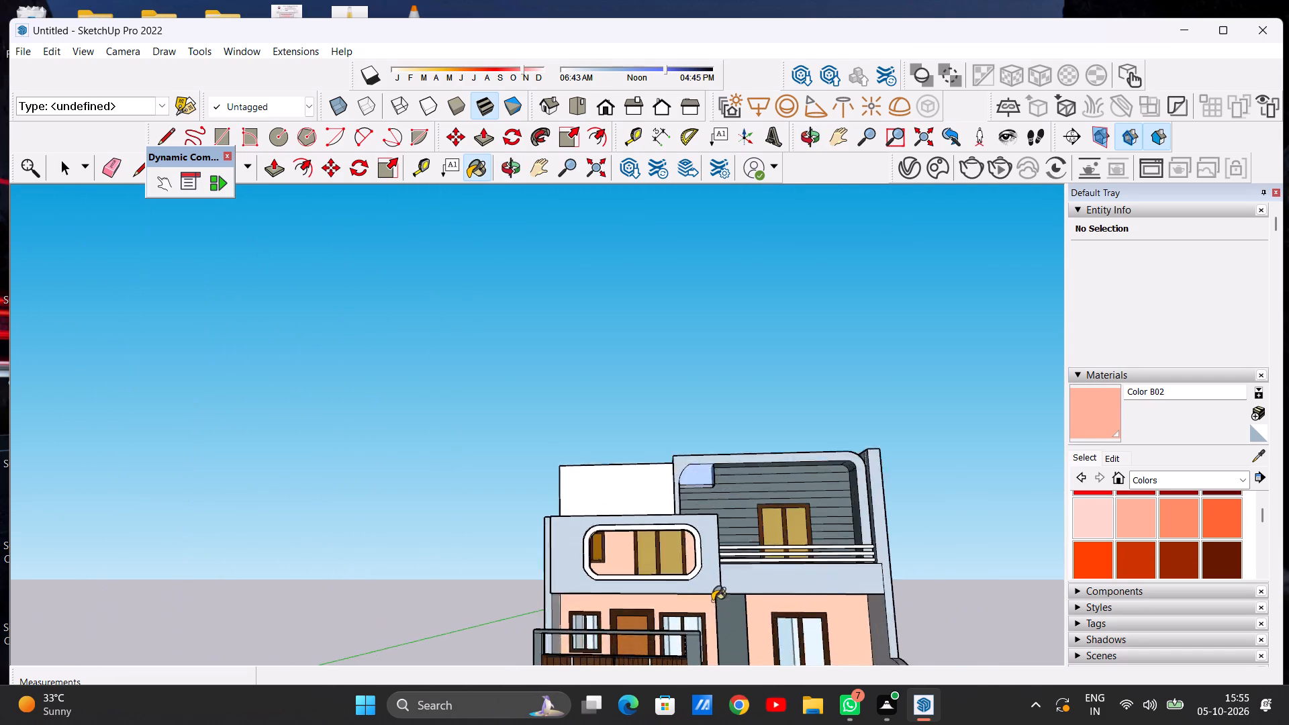
{"action": "scroll", "coordinate": [712, 601], "scroll_direction": "up", "scroll_amount": 9}
{"action": "middle_click_drag", "start_coordinate": [710, 596], "coordinate": [725, 646]}
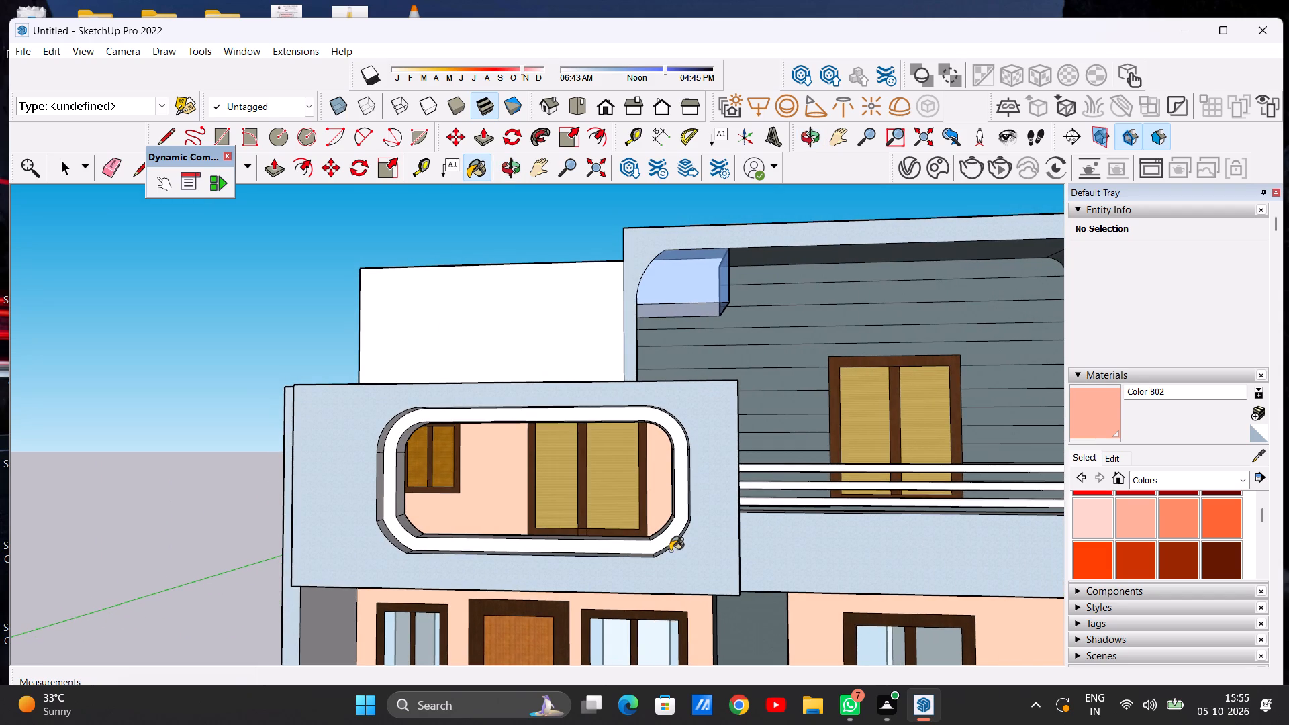
{"action": "scroll", "coordinate": [747, 564], "scroll_direction": "down", "scroll_amount": 13}
Paint the narrow outer side face beside the projecting balcony with Terrazzo Light Blue from the Synthetic Surfaces materials.
{"action": "middle_click_drag", "start_coordinate": [661, 592], "coordinate": [914, 598]}
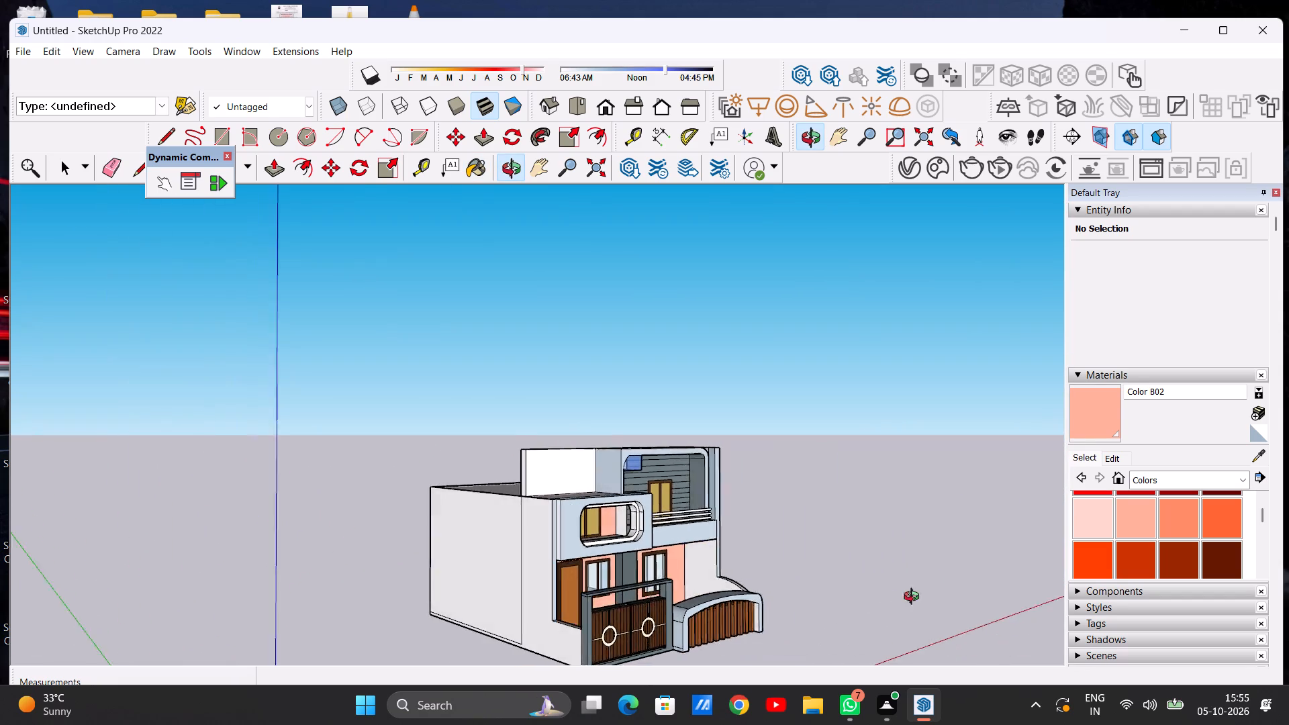
{"action": "middle_click_drag", "start_coordinate": [914, 598], "coordinate": [886, 569]}
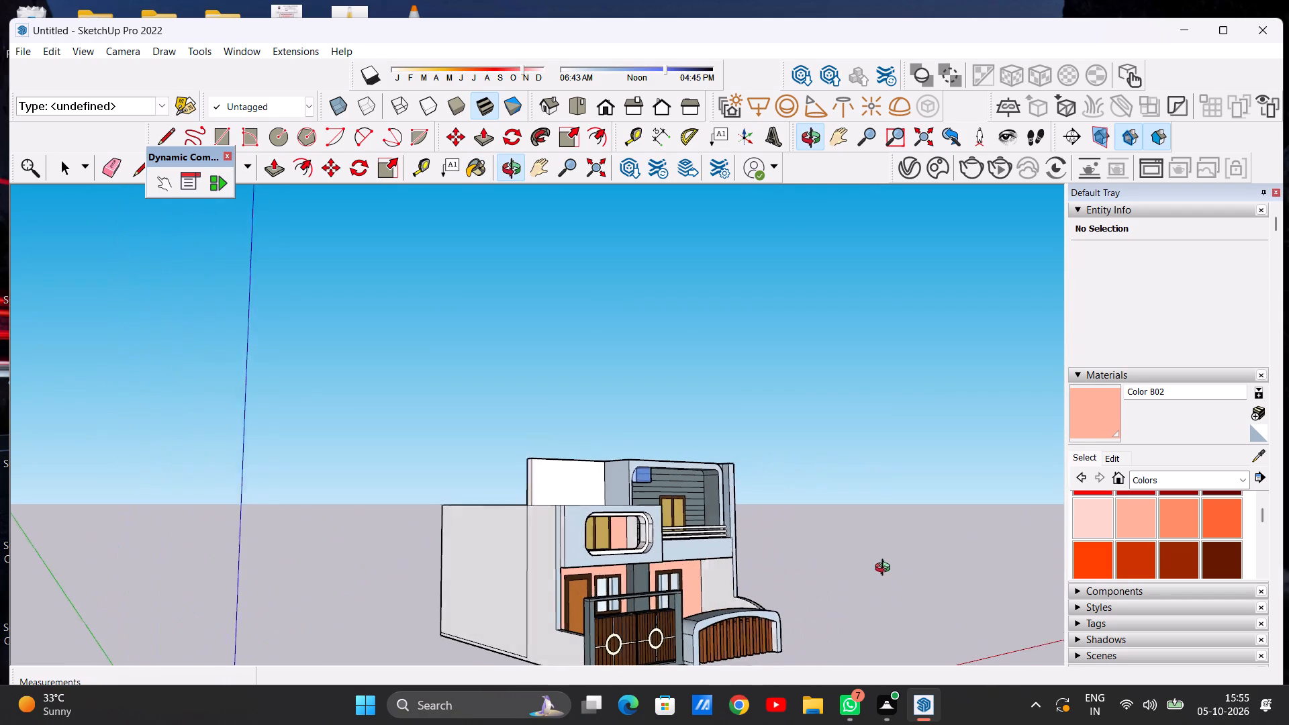
{"action": "middle_click_drag", "start_coordinate": [886, 569], "coordinate": [896, 568]}
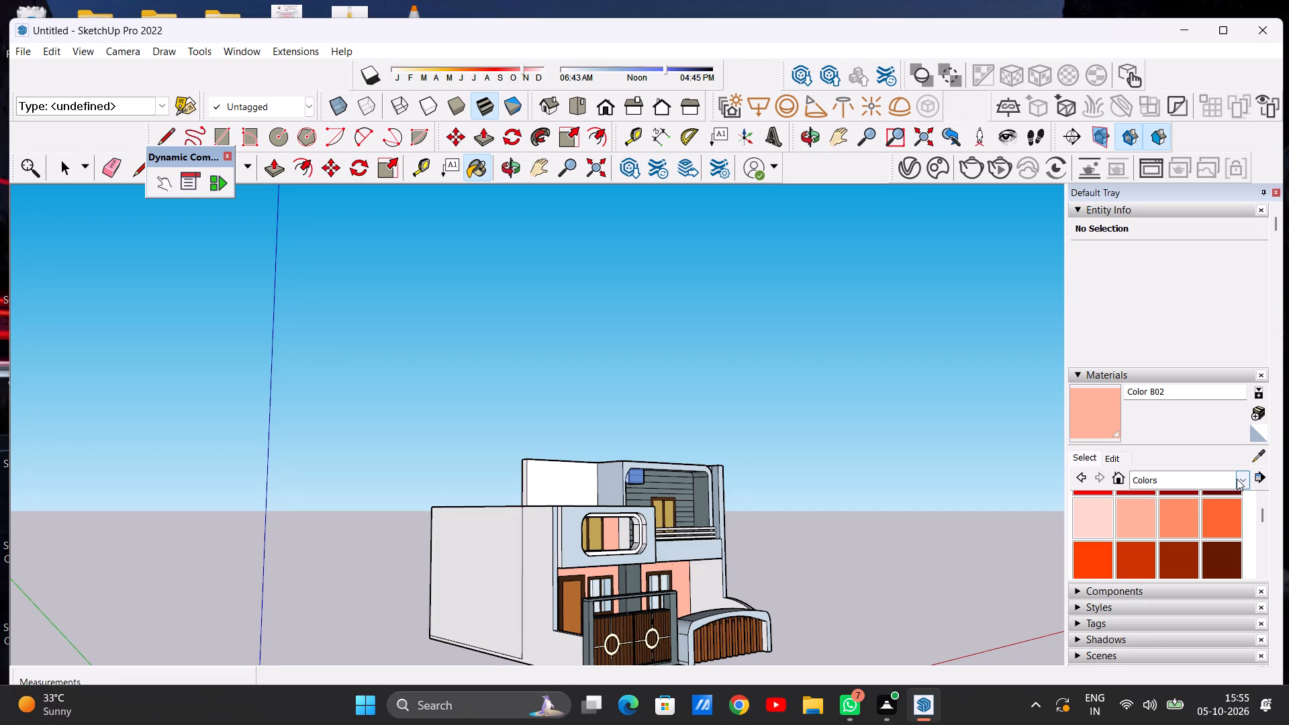
{"action": "left_click", "coordinate": [1237, 479]}
{"action": "left_click", "coordinate": [1183, 641]}
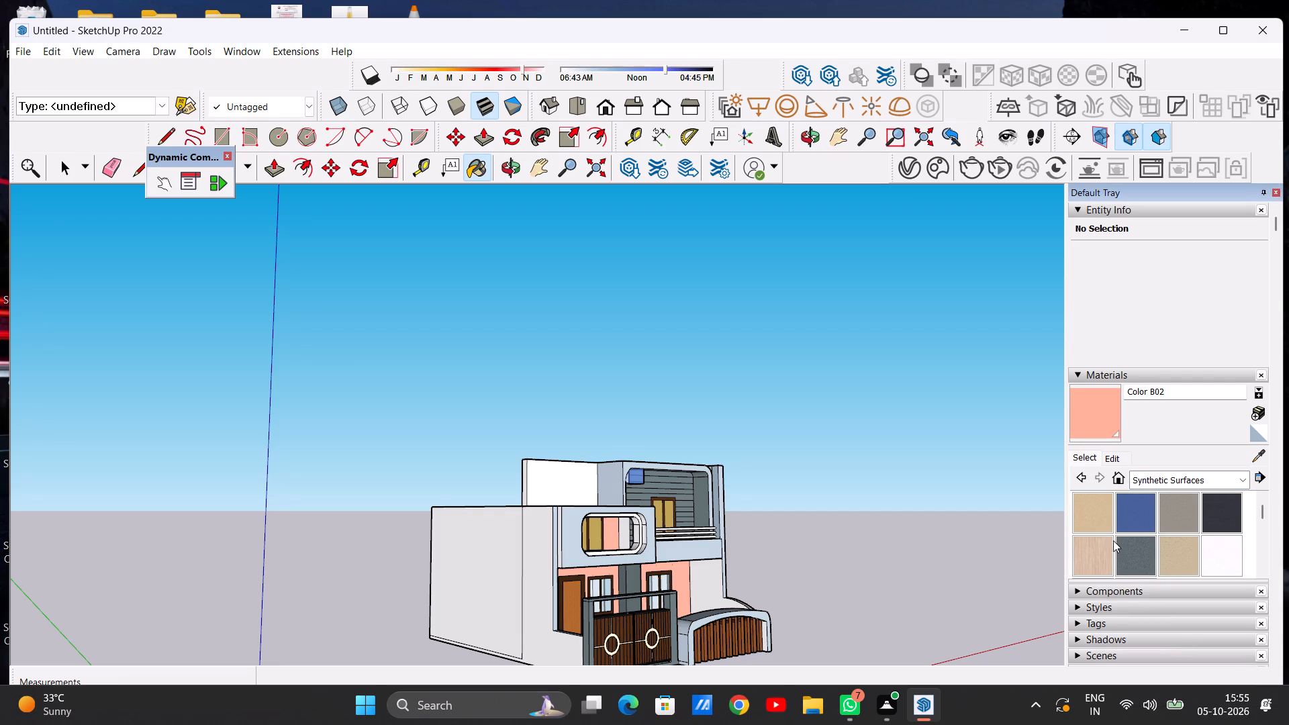
{"action": "scroll", "coordinate": [1116, 545], "scroll_direction": "down", "scroll_amount": 2}
{"action": "left_click", "coordinate": [1096, 526]}
{"action": "scroll", "coordinate": [569, 550], "scroll_direction": "up", "scroll_amount": 3}
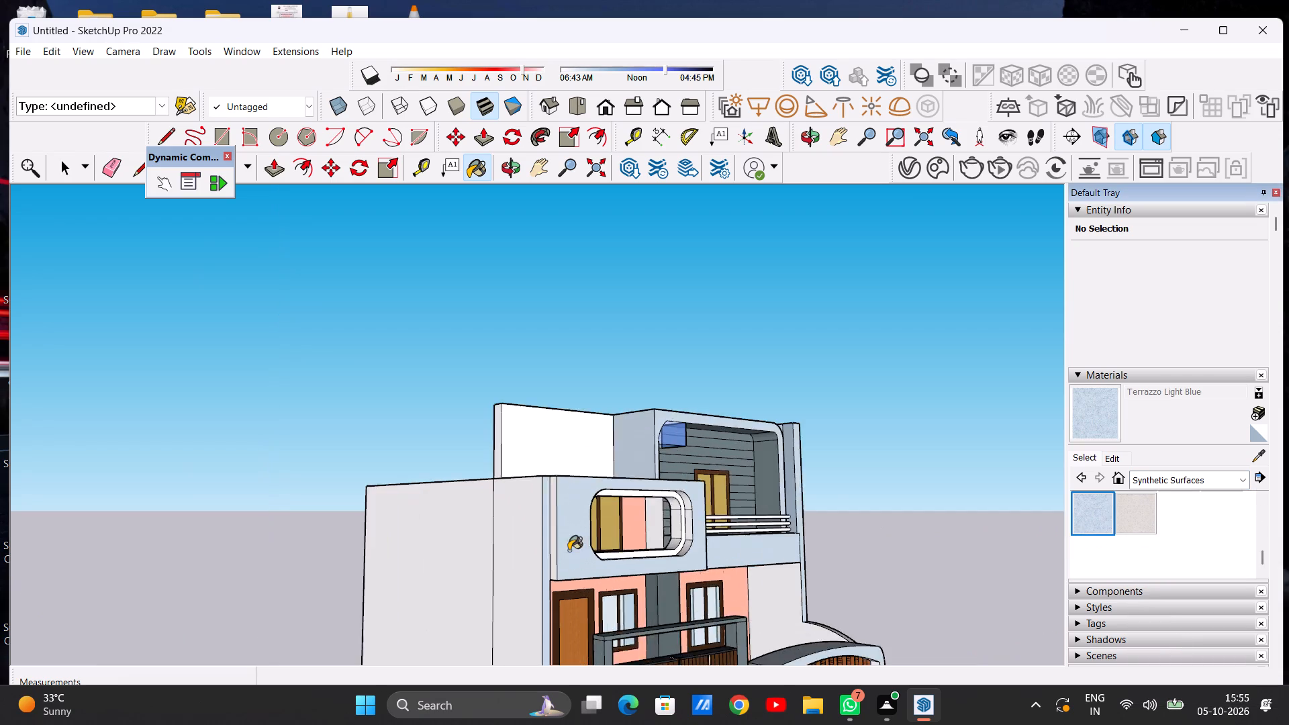
{"action": "scroll", "coordinate": [569, 550], "scroll_direction": "up", "scroll_amount": 13}
{"action": "left_click", "coordinate": [536, 542]}
{"action": "scroll", "coordinate": [532, 565], "scroll_direction": "down", "scroll_amount": 6}
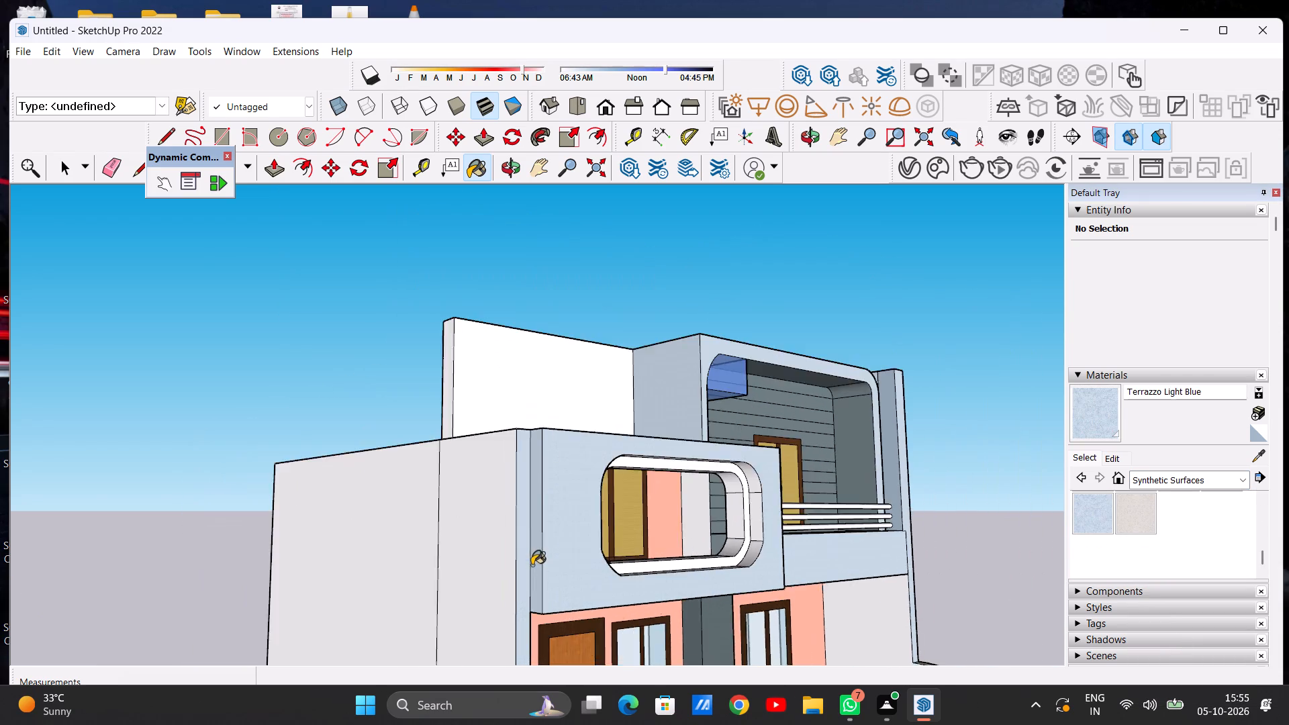
Paint the projecting balcony's other side face, next to the railing, with Terrazzo Light Blue.
{"action": "scroll", "coordinate": [532, 565], "scroll_direction": "down", "scroll_amount": 10}
{"action": "middle_click_drag", "start_coordinate": [712, 544], "coordinate": [382, 561]}
{"action": "middle_click_drag", "start_coordinate": [618, 522], "coordinate": [491, 591]}
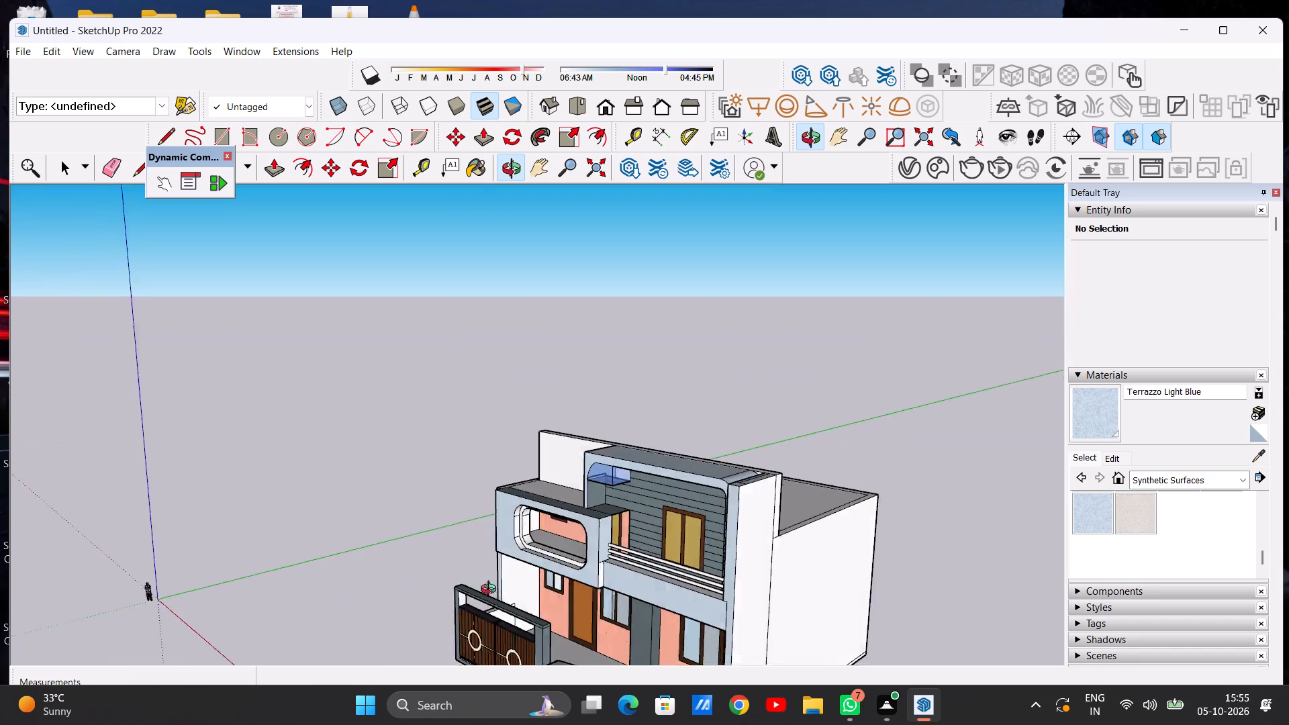
{"action": "middle_click_drag", "start_coordinate": [491, 591], "coordinate": [450, 616]}
{"action": "scroll", "coordinate": [596, 569], "scroll_direction": "up", "scroll_amount": 15}
{"action": "left_click", "coordinate": [591, 585]}
{"action": "scroll", "coordinate": [628, 586], "scroll_direction": "down", "scroll_amount": 14}
Examine the whole front elevation and the gate area from far and near.
{"action": "middle_click_drag", "start_coordinate": [516, 583], "coordinate": [805, 477]}
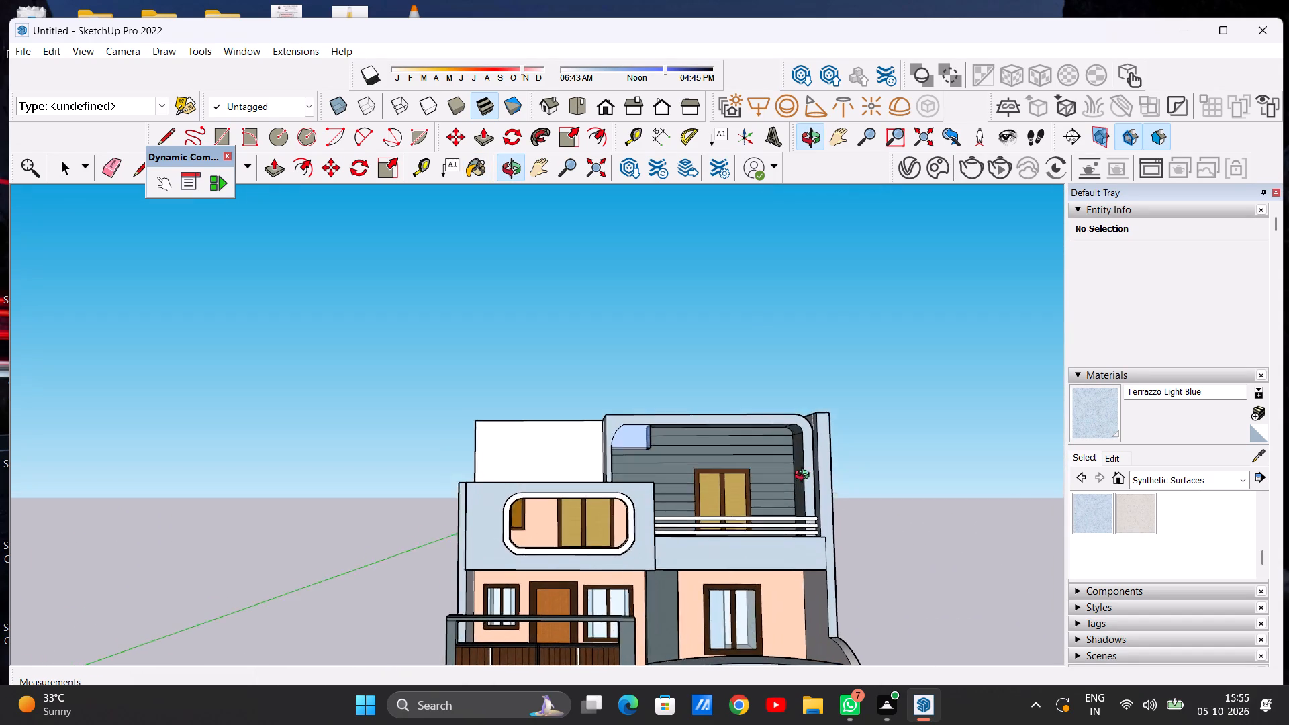
{"action": "middle_click_drag", "start_coordinate": [805, 477], "coordinate": [757, 487]}
{"action": "scroll", "coordinate": [703, 559], "scroll_direction": "down", "scroll_amount": 15}
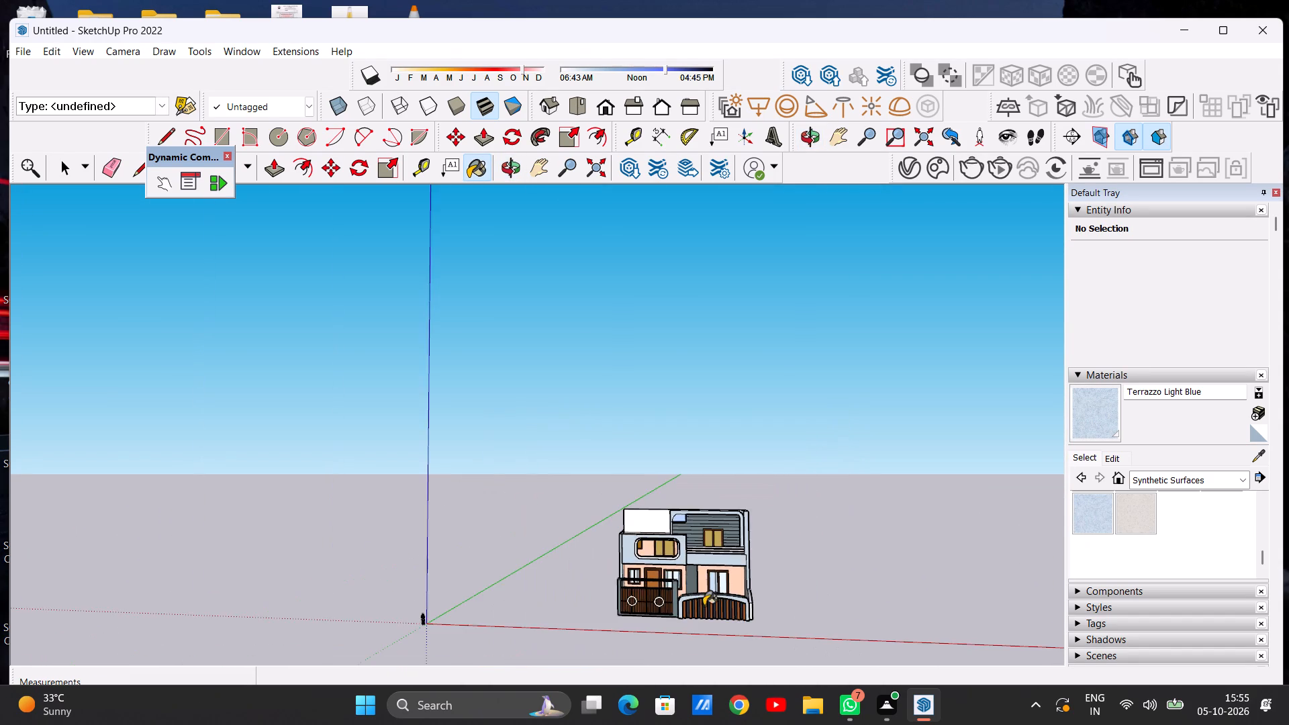
{"action": "scroll", "coordinate": [701, 610], "scroll_direction": "up", "scroll_amount": 16}
{"action": "scroll", "coordinate": [672, 599], "scroll_direction": "up", "scroll_amount": 6}
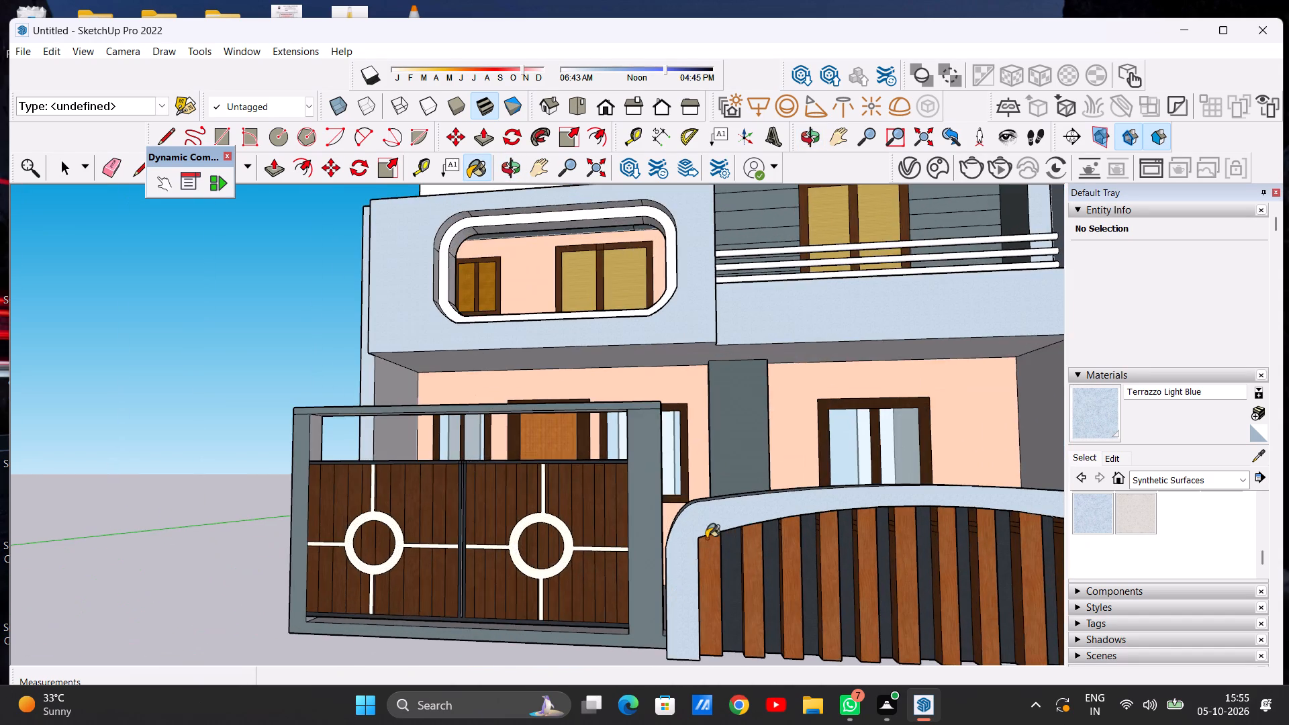
{"action": "scroll", "coordinate": [706, 538], "scroll_direction": "down", "scroll_amount": 13}
{"action": "scroll", "coordinate": [861, 557], "scroll_direction": "up", "scroll_amount": 1}
Paint the outer face and curved top edge of the side wall beside the curved boundary wall with Terrazzo Light Blue.
{"action": "middle_click_drag", "start_coordinate": [861, 557], "coordinate": [572, 591]}
{"action": "scroll", "coordinate": [786, 583], "scroll_direction": "up", "scroll_amount": 7}
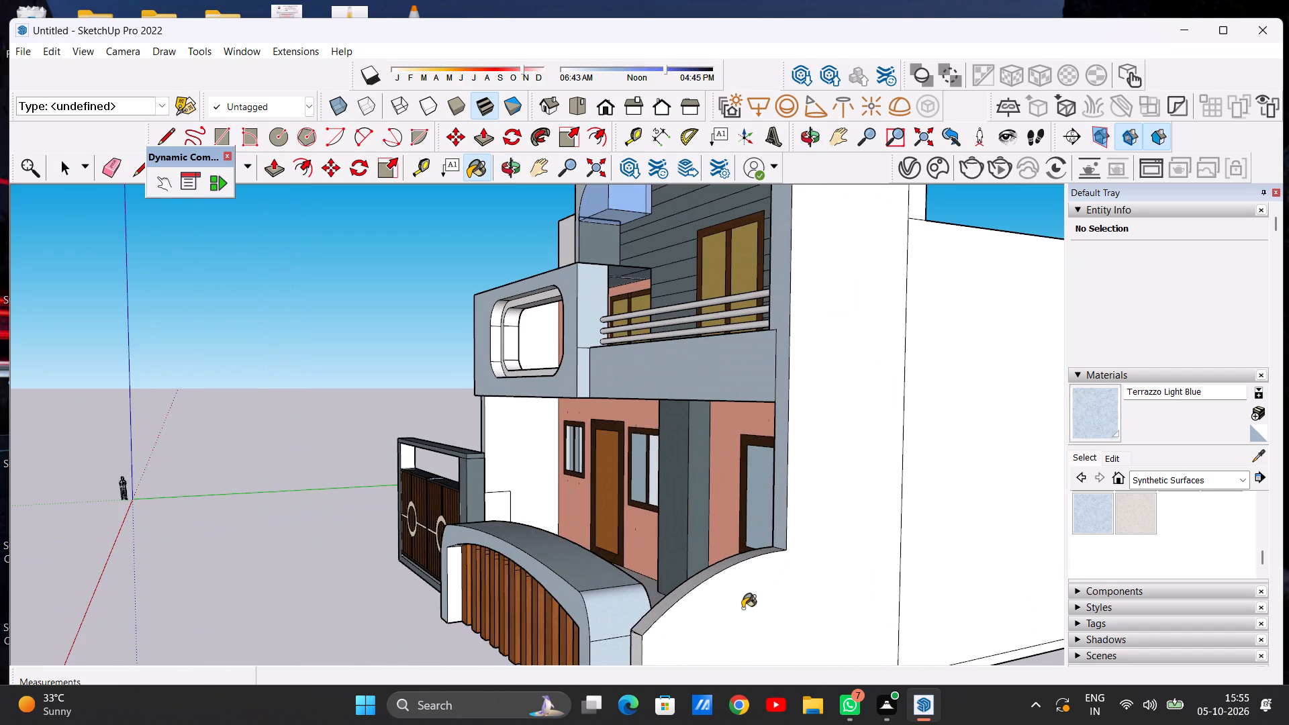
{"action": "left_click", "coordinate": [742, 610]}
{"action": "scroll", "coordinate": [796, 566], "scroll_direction": "down", "scroll_amount": 3}
{"action": "middle_click_drag", "start_coordinate": [733, 569], "coordinate": [768, 665]}
{"action": "scroll", "coordinate": [771, 618], "scroll_direction": "up", "scroll_amount": 7}
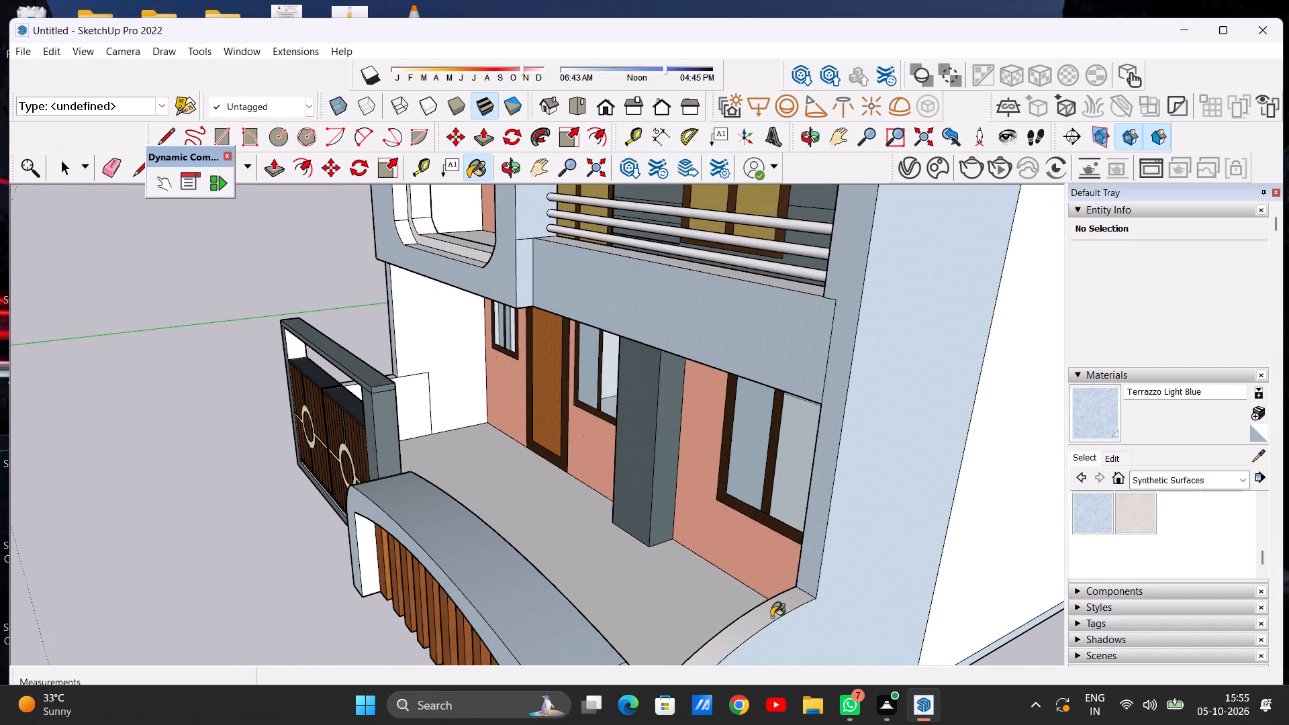
{"action": "left_click", "coordinate": [771, 617]}
{"action": "scroll", "coordinate": [818, 602], "scroll_direction": "down", "scroll_amount": 15}
Paint the front section of the outer side wall next to the entrance gate with Terrazzo Light Blue.
{"action": "middle_click_drag", "start_coordinate": [828, 533], "coordinate": [859, 652]}
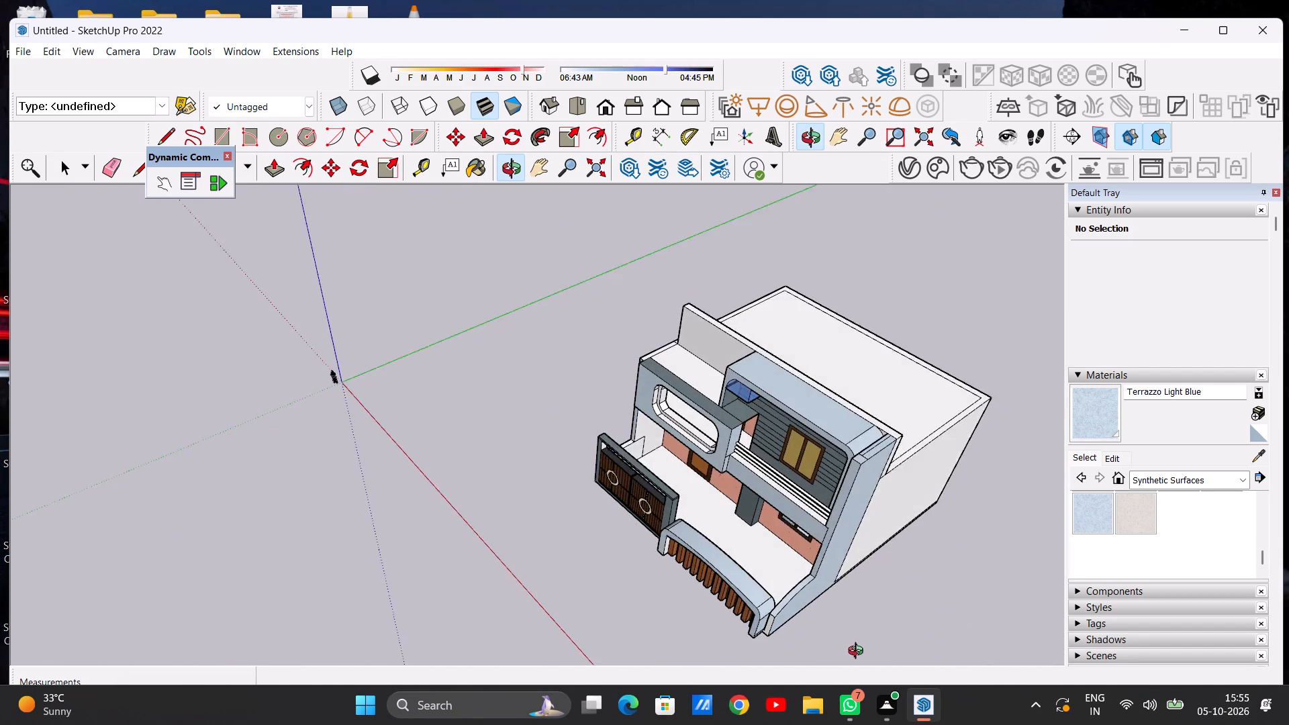
{"action": "middle_click_drag", "start_coordinate": [859, 652], "coordinate": [949, 542]}
{"action": "middle_click_drag", "start_coordinate": [503, 510], "coordinate": [896, 460]}
{"action": "scroll", "coordinate": [548, 451], "scroll_direction": "up", "scroll_amount": 4}
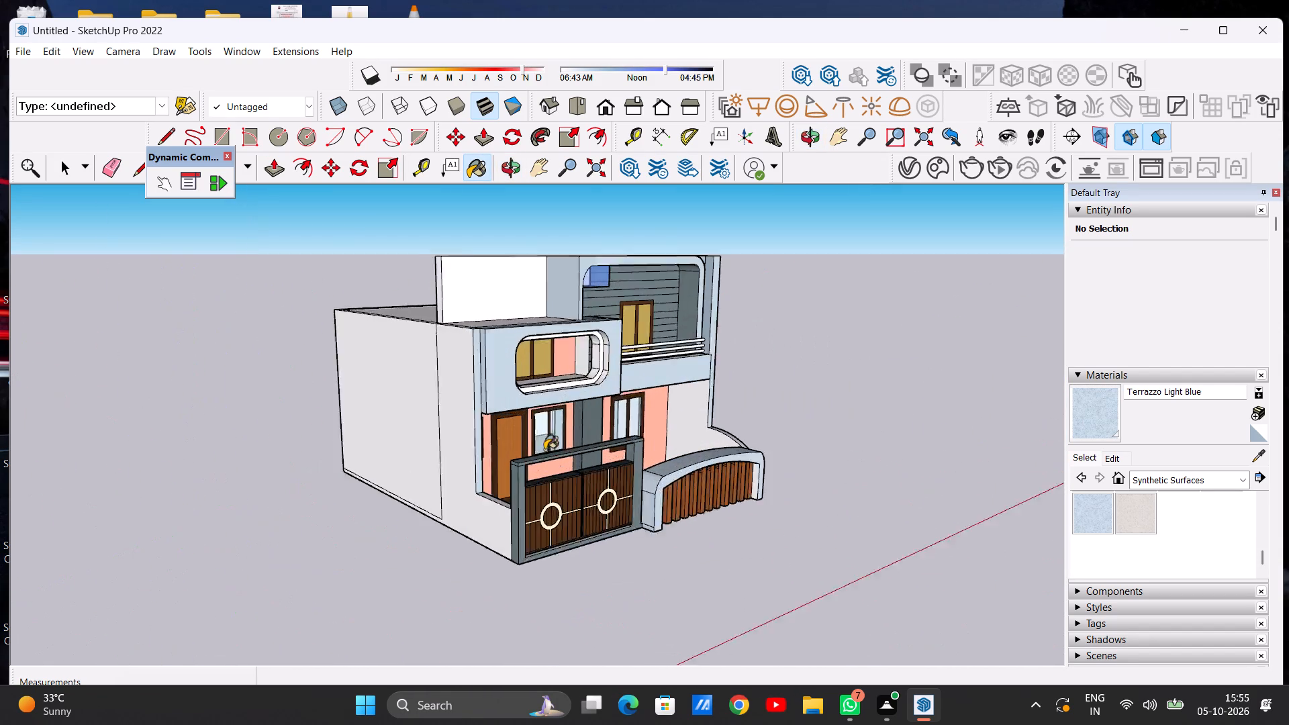
{"action": "scroll", "coordinate": [544, 450], "scroll_direction": "up", "scroll_amount": 9}
{"action": "left_click", "coordinate": [444, 479]}
{"action": "scroll", "coordinate": [501, 521], "scroll_direction": "down", "scroll_amount": 6}
Paint the inner faces of the gate-side wall, including its low section behind the gate, with Terrazzo Light Blue.
{"action": "middle_click_drag", "start_coordinate": [665, 487], "coordinate": [220, 563]}
{"action": "scroll", "coordinate": [429, 458], "scroll_direction": "up", "scroll_amount": 12}
{"action": "left_click", "coordinate": [522, 441]}
{"action": "left_click", "coordinate": [457, 552]}
{"action": "scroll", "coordinate": [536, 543], "scroll_direction": "down", "scroll_amount": 3}
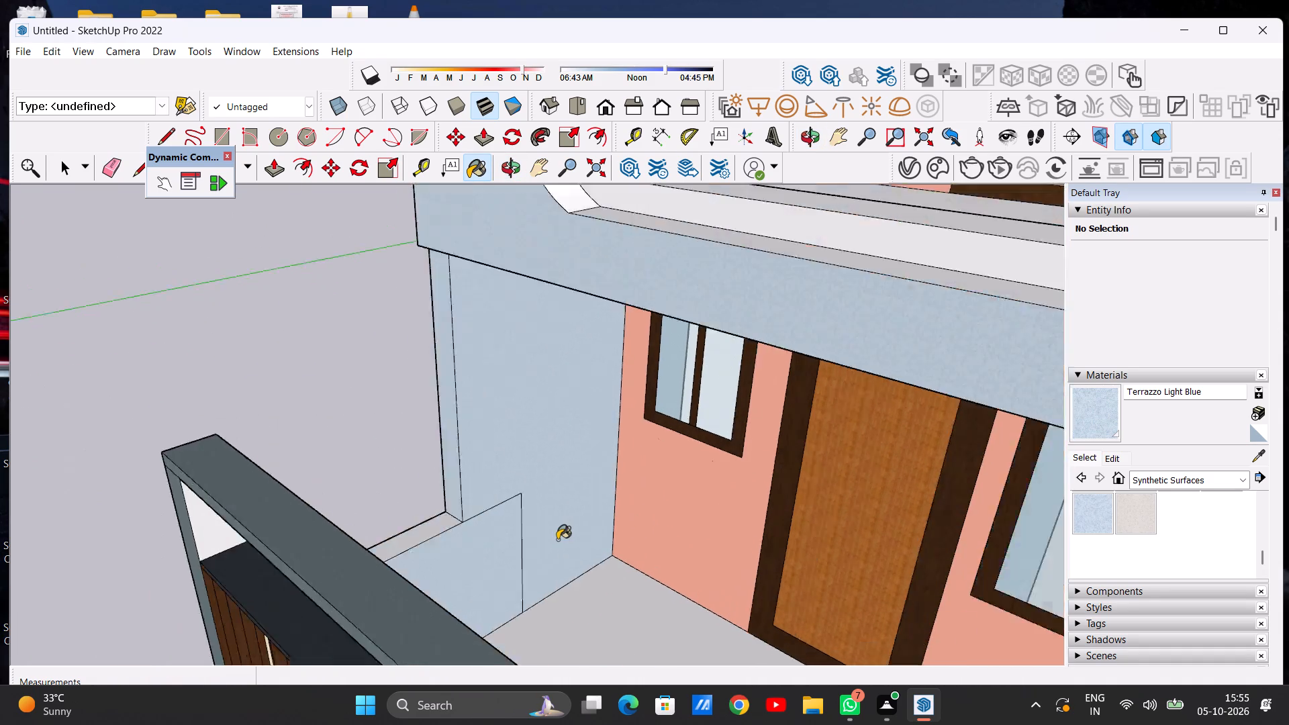
{"action": "scroll", "coordinate": [557, 540], "scroll_direction": "down", "scroll_amount": 14}
Examine the whole front elevation from several angles, including the gate area, balconies, windows and the unpainted rooftop wall.
{"action": "middle_click_drag", "start_coordinate": [569, 573], "coordinate": [750, 412]}
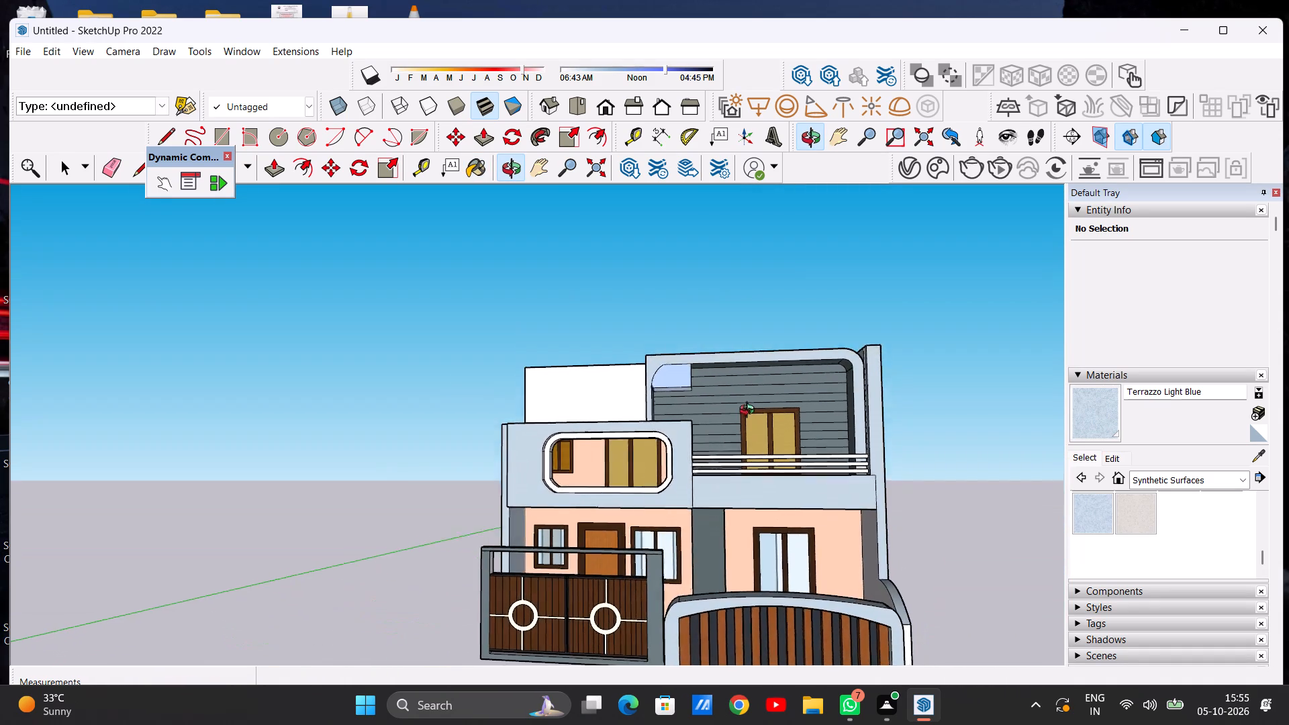
{"action": "middle_click_drag", "start_coordinate": [750, 412], "coordinate": [799, 416]}
{"action": "scroll", "coordinate": [567, 467], "scroll_direction": "up", "scroll_amount": 3}
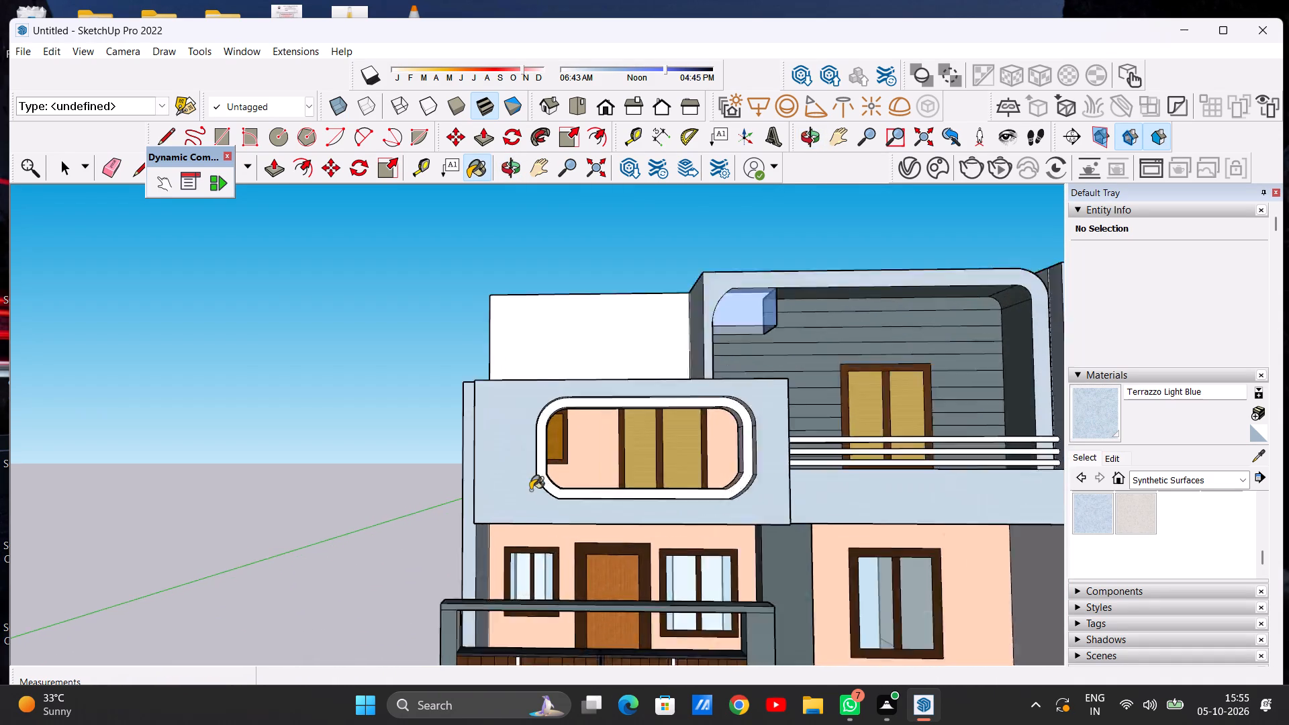
{"action": "scroll", "coordinate": [530, 490], "scroll_direction": "up", "scroll_amount": 11}
{"action": "scroll", "coordinate": [553, 504], "scroll_direction": "down", "scroll_amount": 14}
{"action": "scroll", "coordinate": [668, 570], "scroll_direction": "up", "scroll_amount": 15}
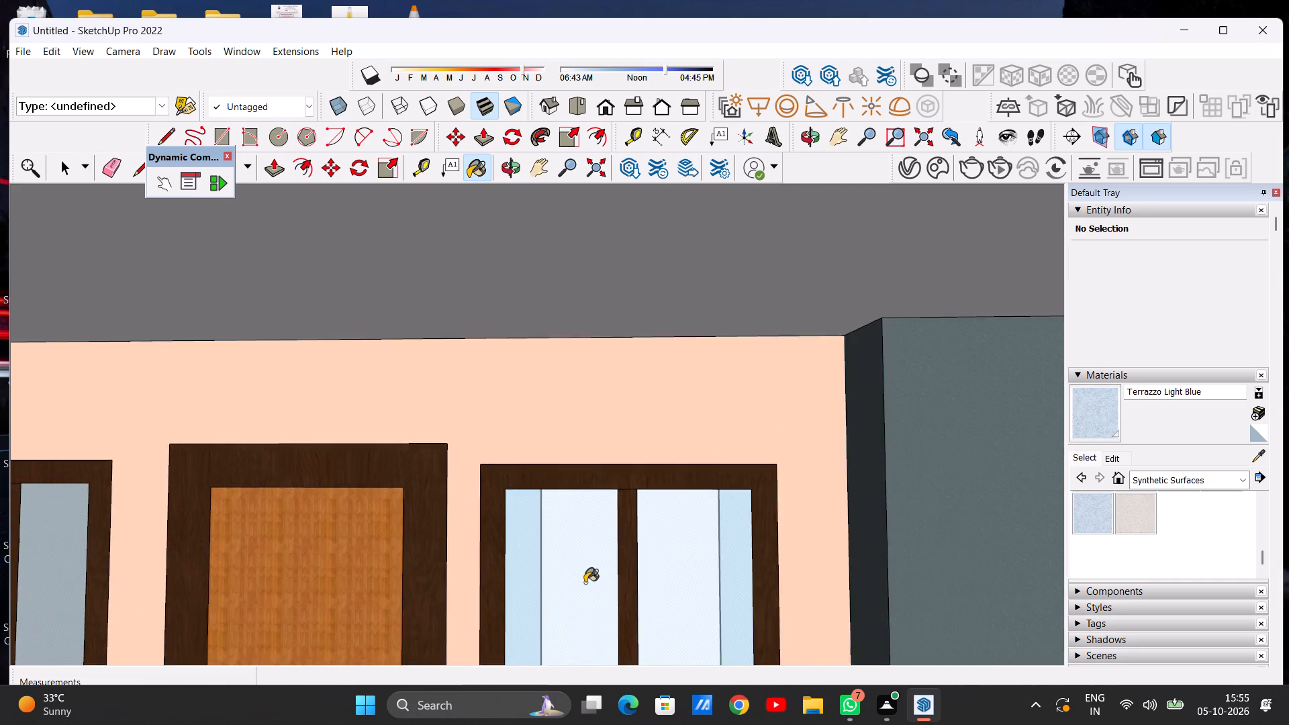
{"action": "scroll", "coordinate": [595, 572], "scroll_direction": "down", "scroll_amount": 20}
{"action": "middle_click_drag", "start_coordinate": [745, 586], "coordinate": [438, 621]}
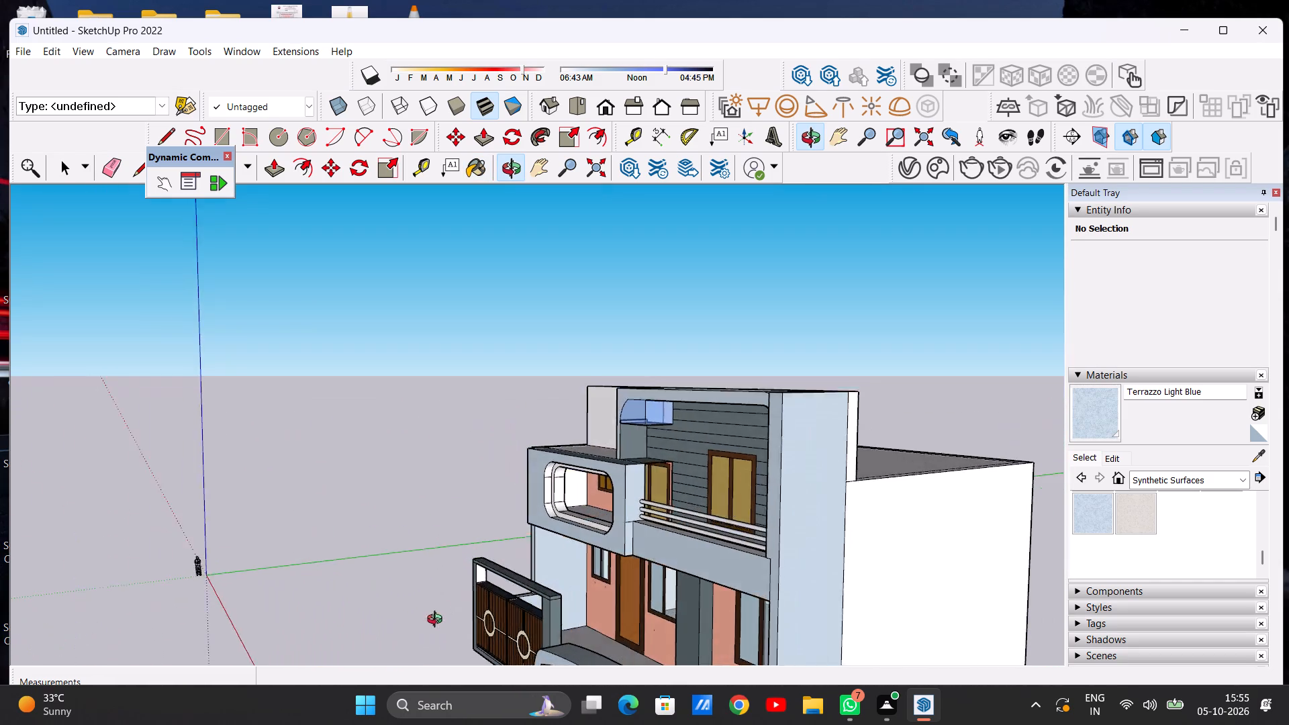
{"action": "middle_click_drag", "start_coordinate": [438, 621], "coordinate": [730, 601]}
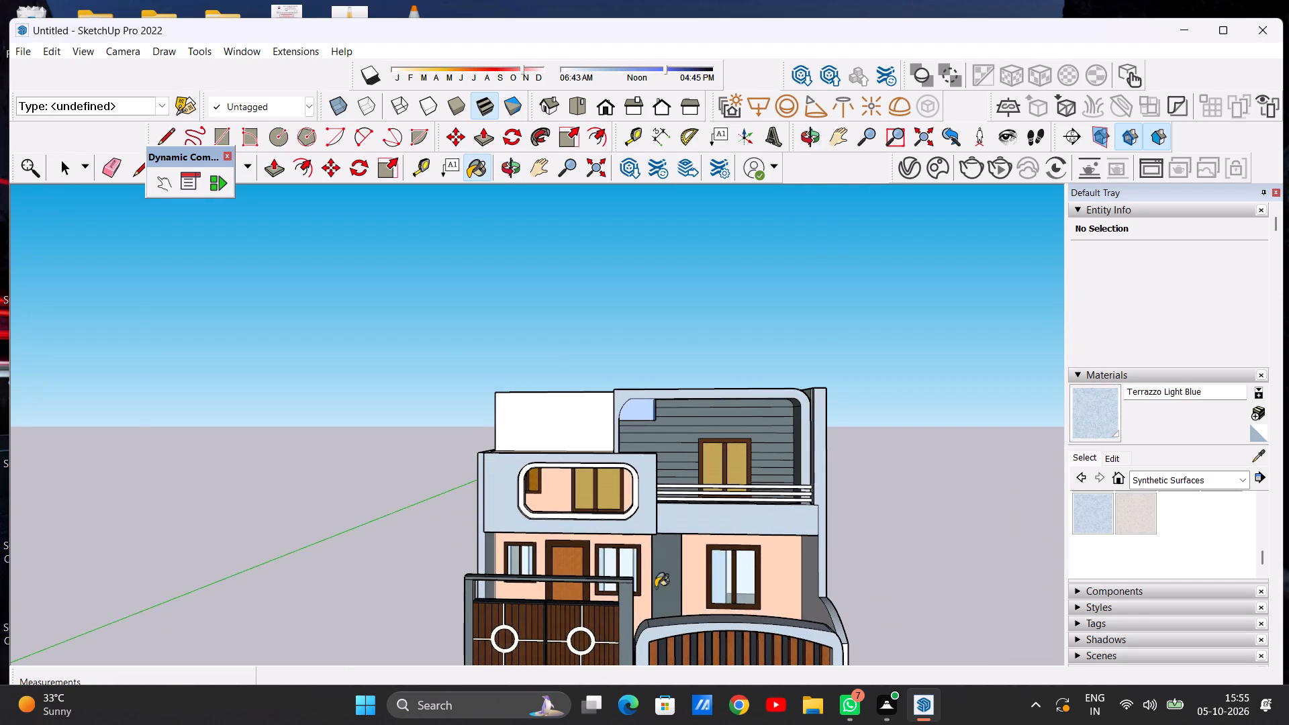
{"action": "scroll", "coordinate": [642, 580], "scroll_direction": "down", "scroll_amount": 8}
{"action": "scroll", "coordinate": [673, 493], "scroll_direction": "up", "scroll_amount": 15}
{"action": "middle_click_drag", "start_coordinate": [535, 516], "coordinate": [557, 522]}
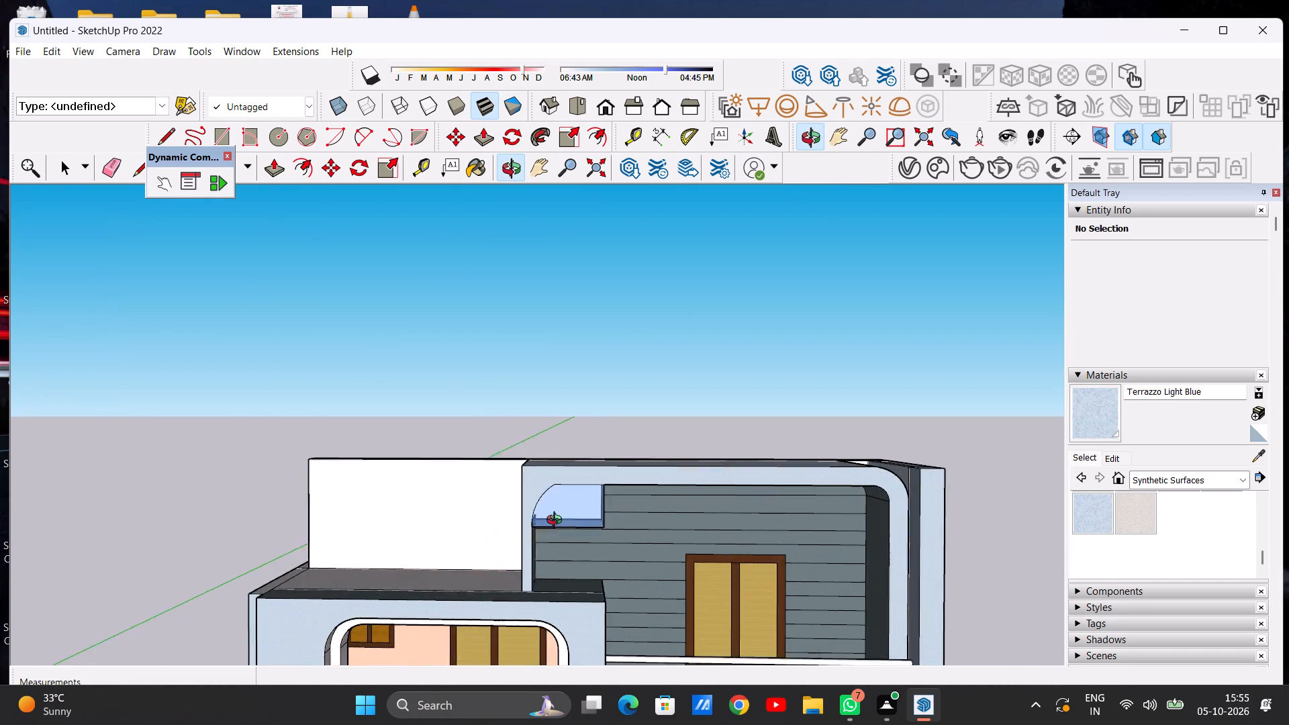
{"action": "middle_click_drag", "start_coordinate": [557, 522], "coordinate": [559, 516]}
{"action": "scroll", "coordinate": [560, 533], "scroll_direction": "down", "scroll_amount": 5}
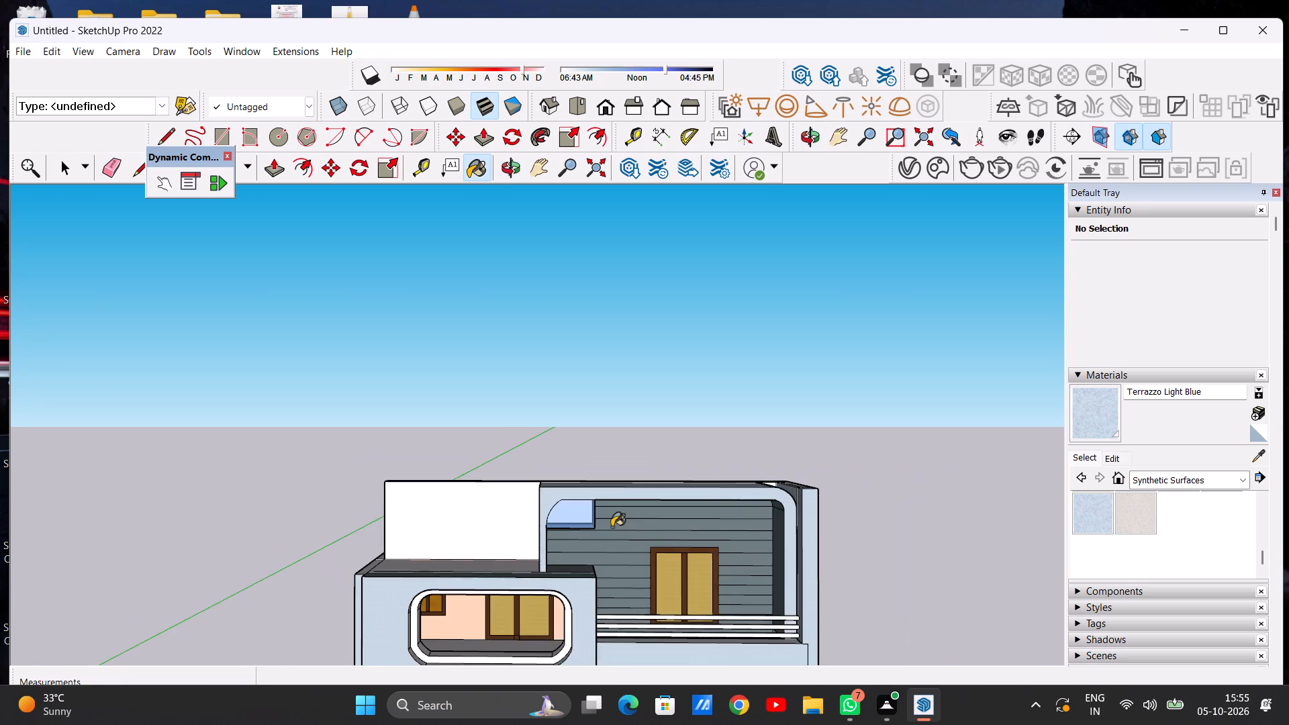
{"action": "scroll", "coordinate": [612, 527], "scroll_direction": "down", "scroll_amount": 13}
{"action": "scroll", "coordinate": [675, 608], "scroll_direction": "up", "scroll_amount": 7}
{"action": "middle_click_drag", "start_coordinate": [707, 594], "coordinate": [611, 572]}
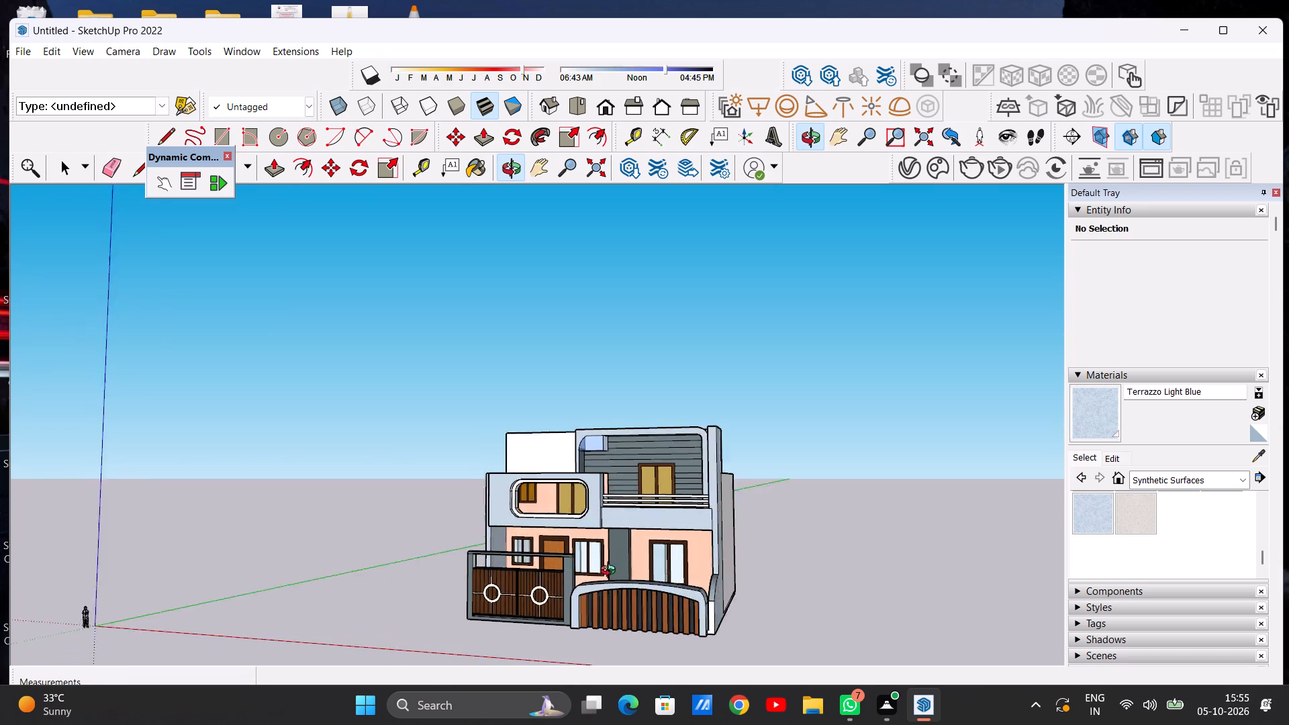
{"action": "middle_click_drag", "start_coordinate": [611, 572], "coordinate": [427, 587]}
{"action": "scroll", "coordinate": [523, 546], "scroll_direction": "up", "scroll_amount": 7}
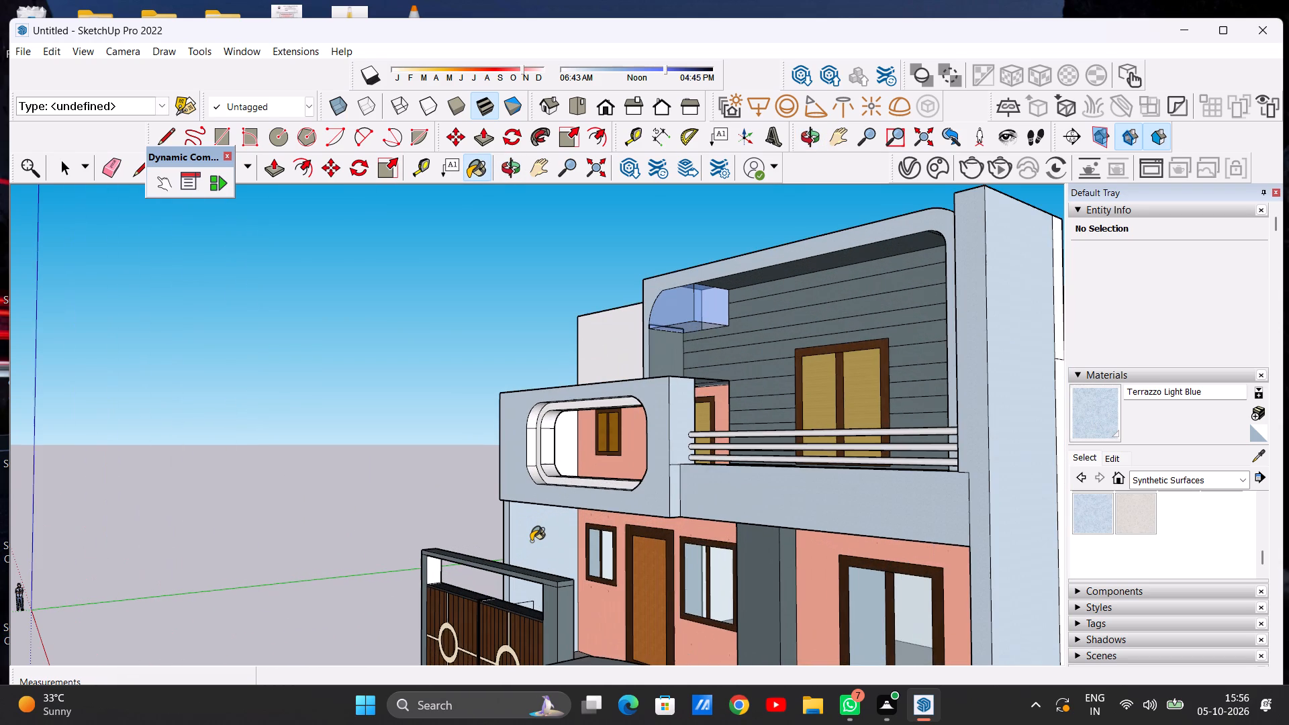
{"action": "scroll", "coordinate": [537, 570], "scroll_direction": "down", "scroll_amount": 2}
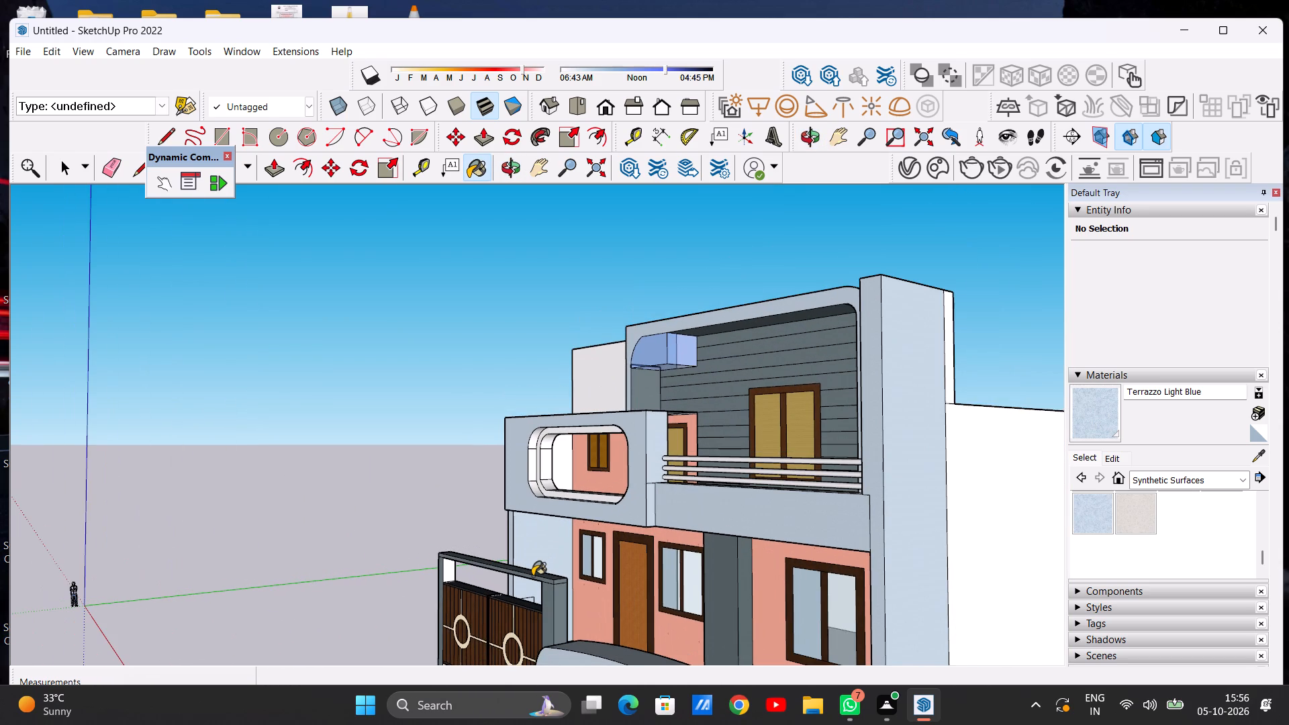
{"action": "scroll", "coordinate": [604, 492], "scroll_direction": "down", "scroll_amount": 5}
{"action": "middle_click_drag", "start_coordinate": [471, 499], "coordinate": [798, 469]}
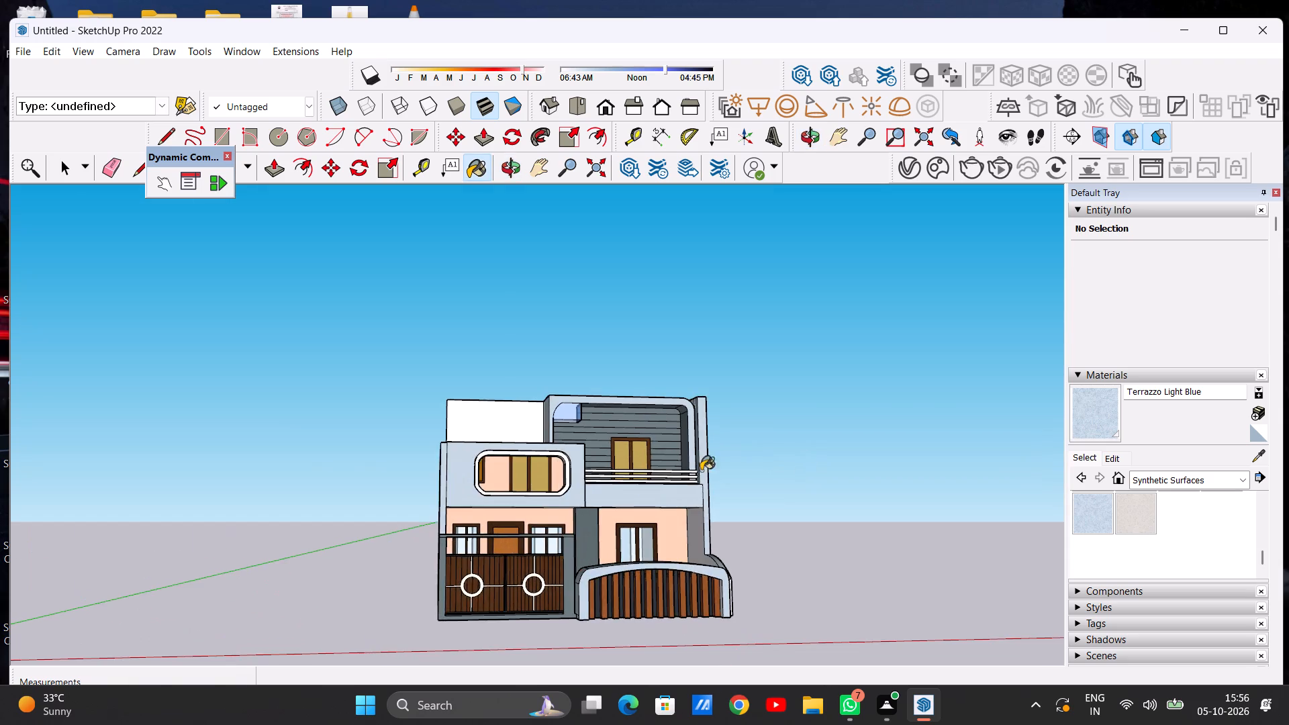
{"action": "middle_click_drag", "start_coordinate": [299, 475], "coordinate": [354, 548]}
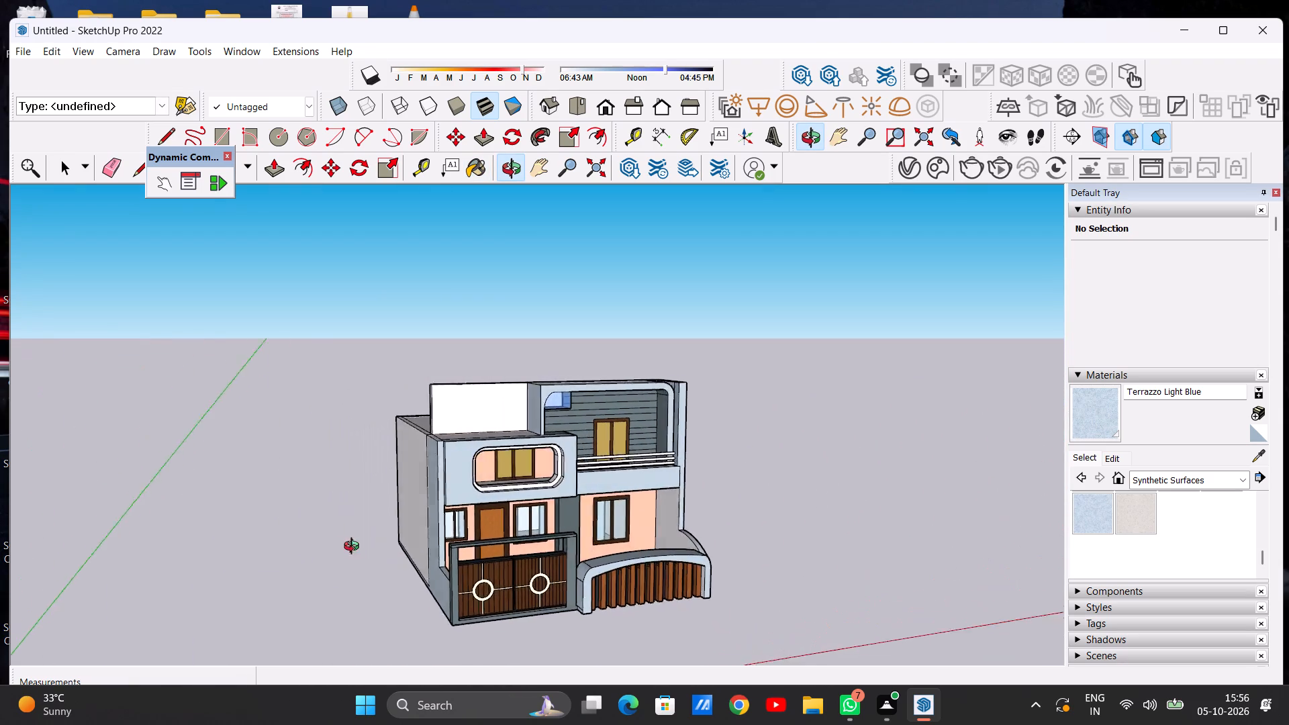
{"action": "middle_click_drag", "start_coordinate": [354, 548], "coordinate": [265, 504]}
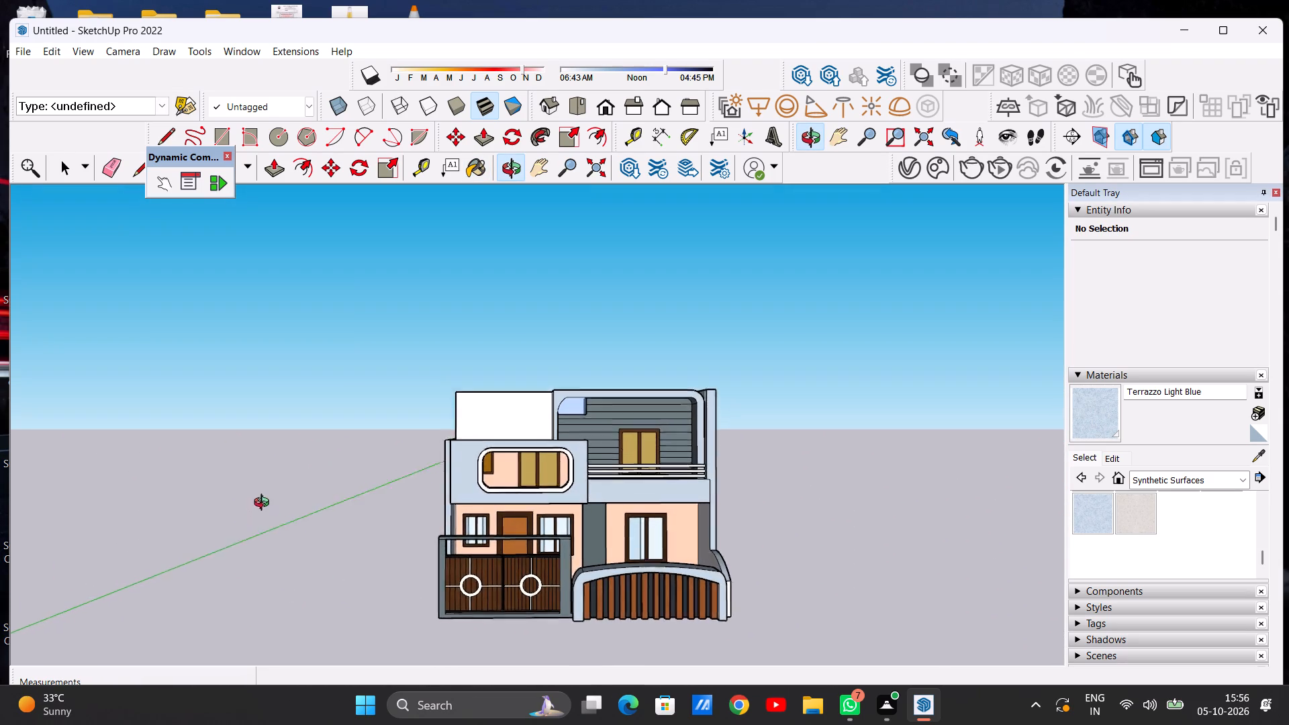
{"action": "middle_click_drag", "start_coordinate": [265, 504], "coordinate": [265, 490]}
{"action": "middle_click_drag", "start_coordinate": [487, 509], "coordinate": [486, 493]}
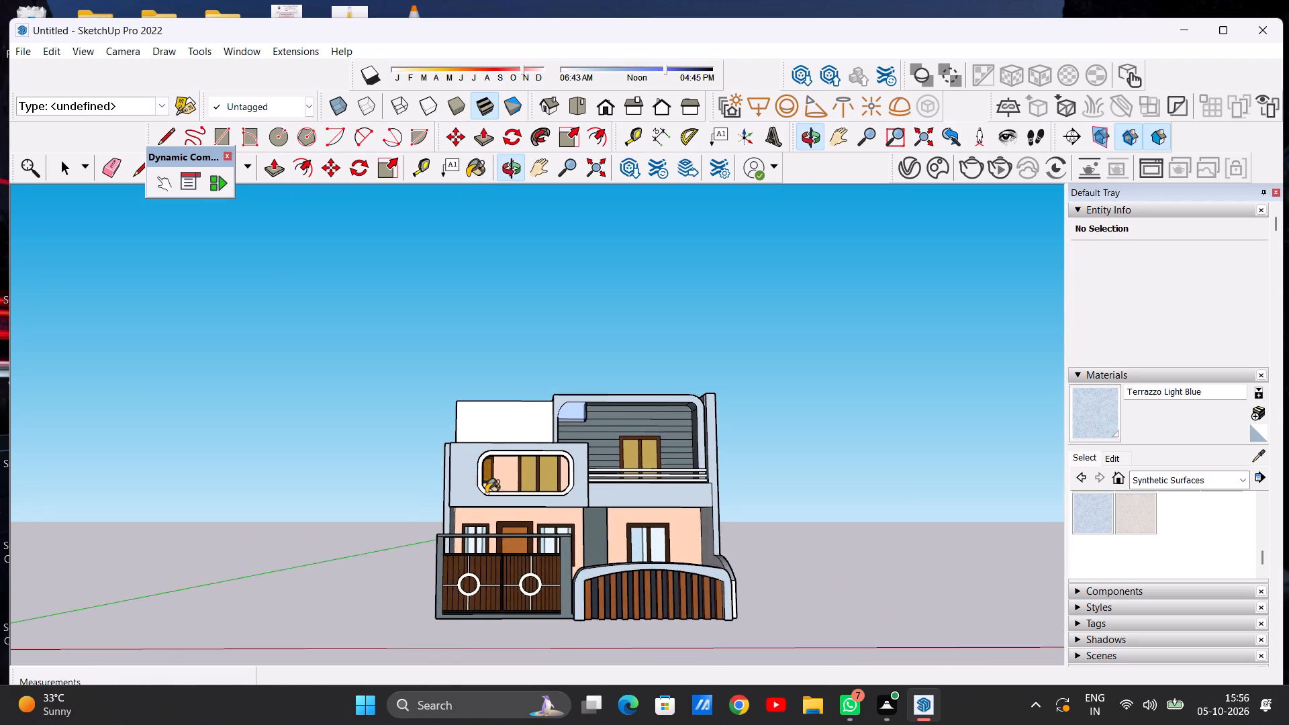
{"action": "scroll", "coordinate": [535, 423], "scroll_direction": "up", "scroll_amount": 7}
{"action": "scroll", "coordinate": [499, 472], "scroll_direction": "up", "scroll_amount": 3}
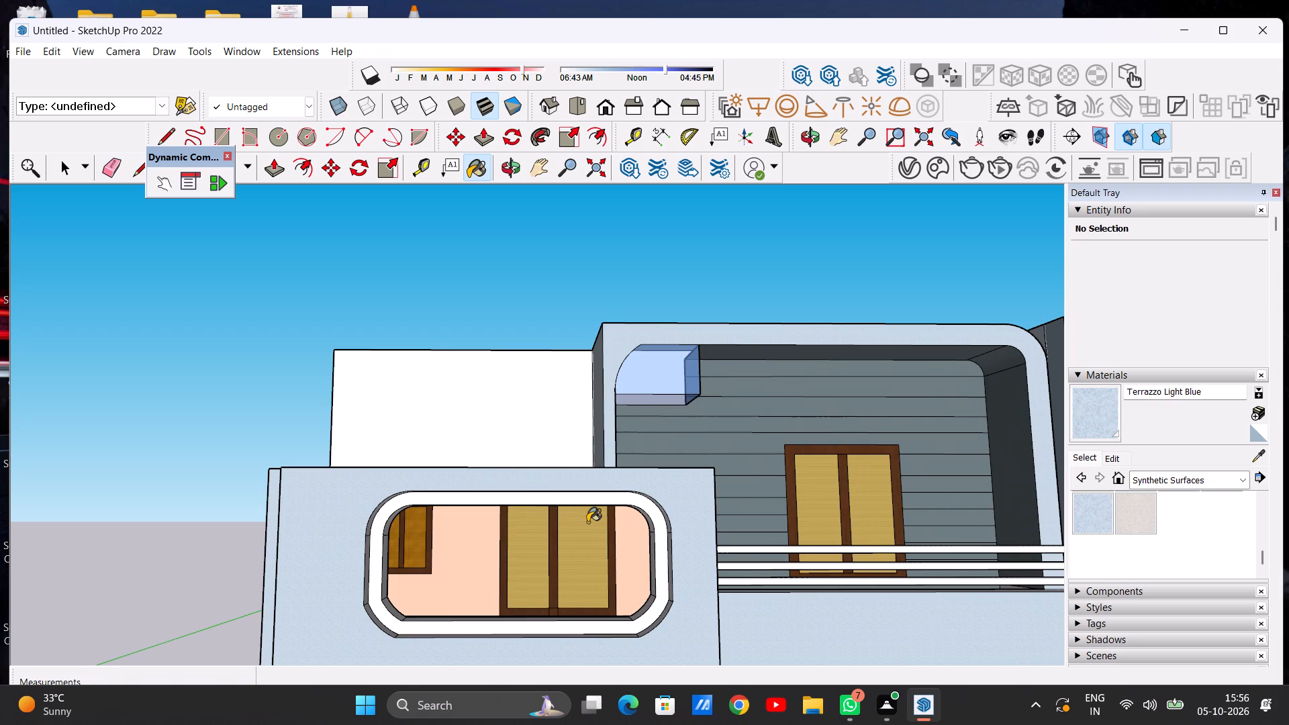
{"action": "scroll", "coordinate": [587, 522], "scroll_direction": "down", "scroll_amount": 1}
Draw a line about 2' 4" long across the top of the rooftop wall, from the corner of the light blue balcony frame.
{"action": "middle_click_drag", "start_coordinate": [523, 468], "coordinate": [526, 575]}
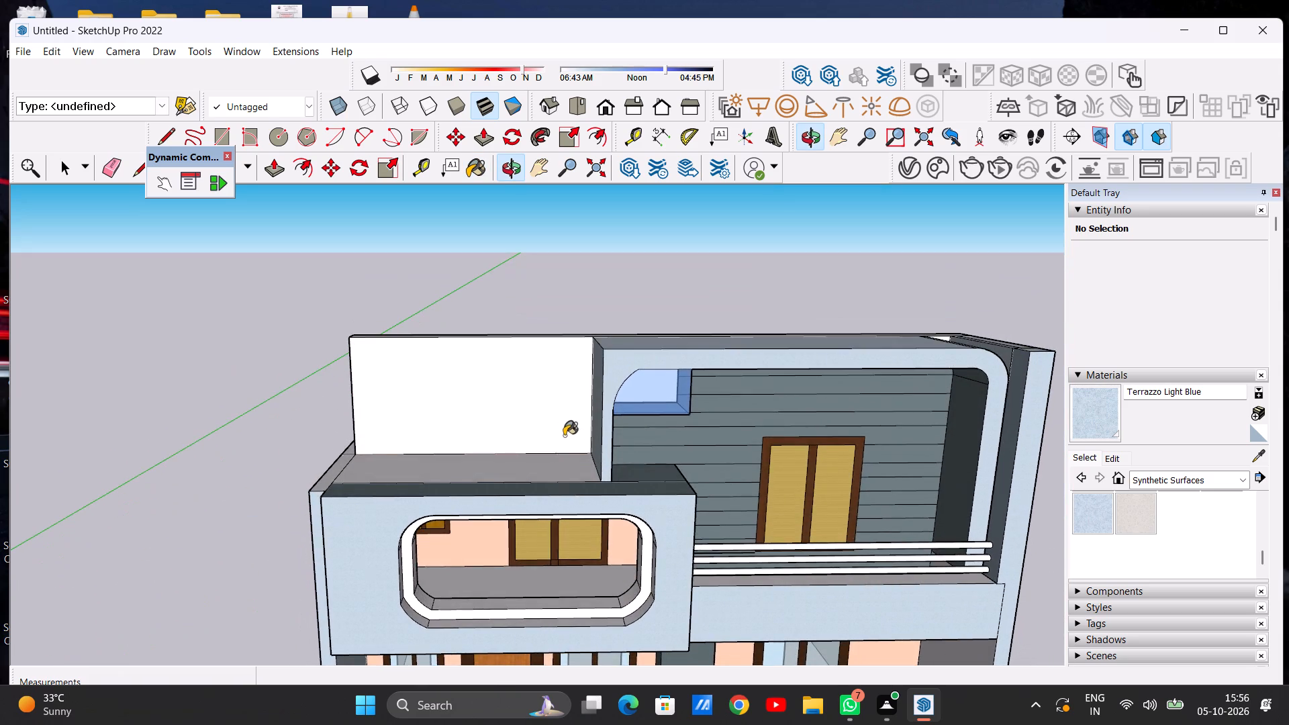
{"action": "scroll", "coordinate": [557, 428], "scroll_direction": "up", "scroll_amount": 3}
{"action": "key", "text": "space"}
{"action": "middle_click_drag", "start_coordinate": [555, 388], "coordinate": [524, 571]}
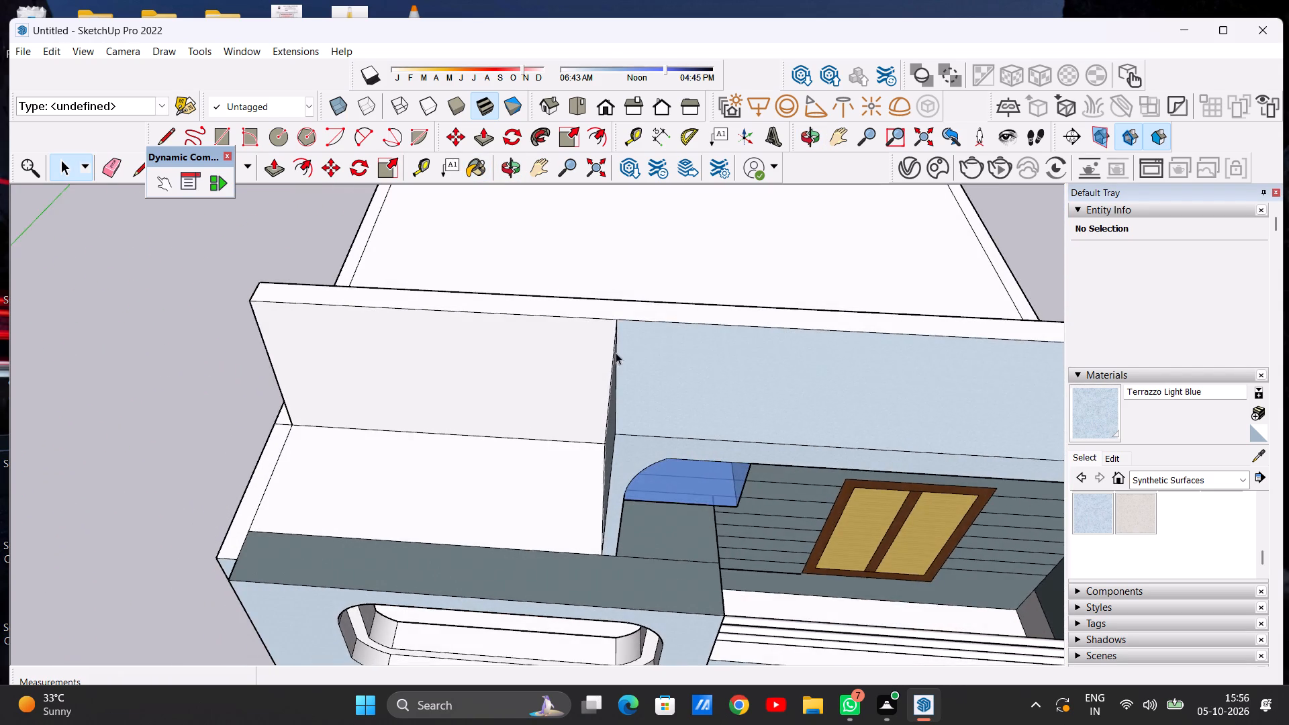
{"action": "scroll", "coordinate": [620, 344], "scroll_direction": "up", "scroll_amount": 6}
{"action": "key", "text": "l"}
{"action": "middle_click_drag", "start_coordinate": [579, 319], "coordinate": [575, 352]}
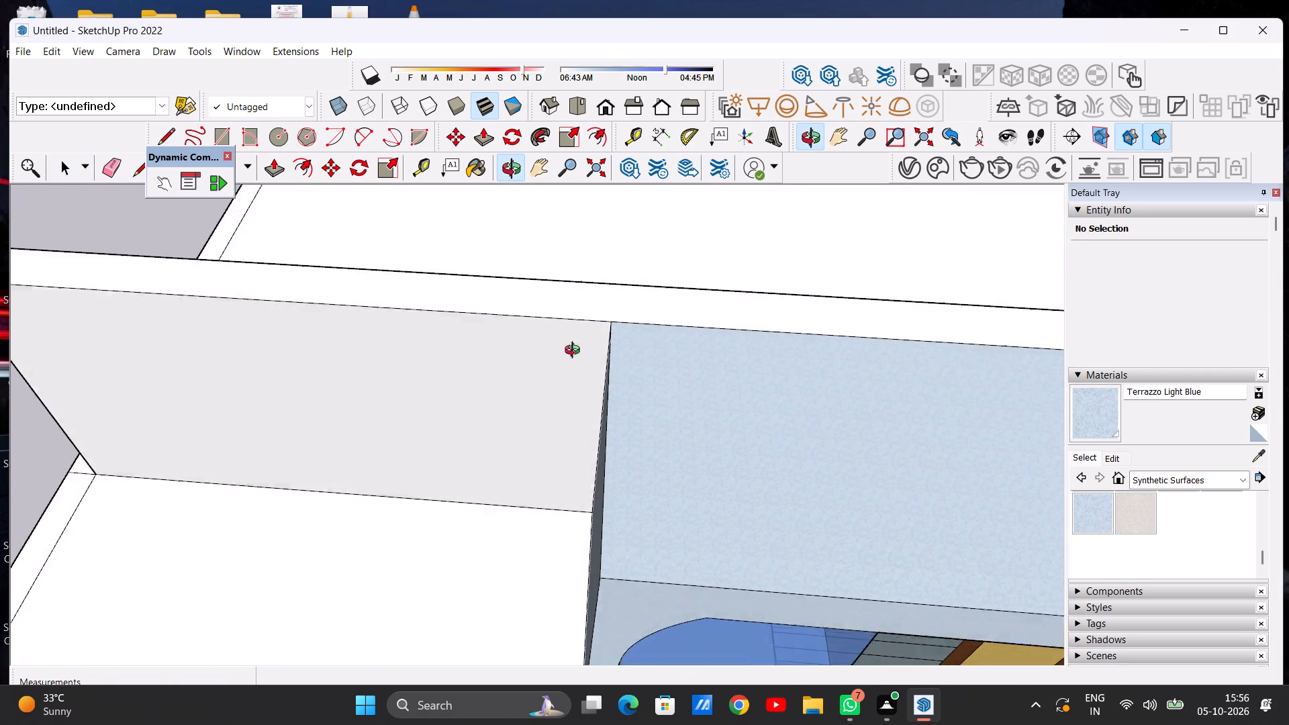
{"action": "middle_click_drag", "start_coordinate": [575, 352], "coordinate": [576, 416]}
{"action": "scroll", "coordinate": [604, 391], "scroll_direction": "up", "scroll_amount": 6}
{"action": "left_click", "coordinate": [626, 408]}
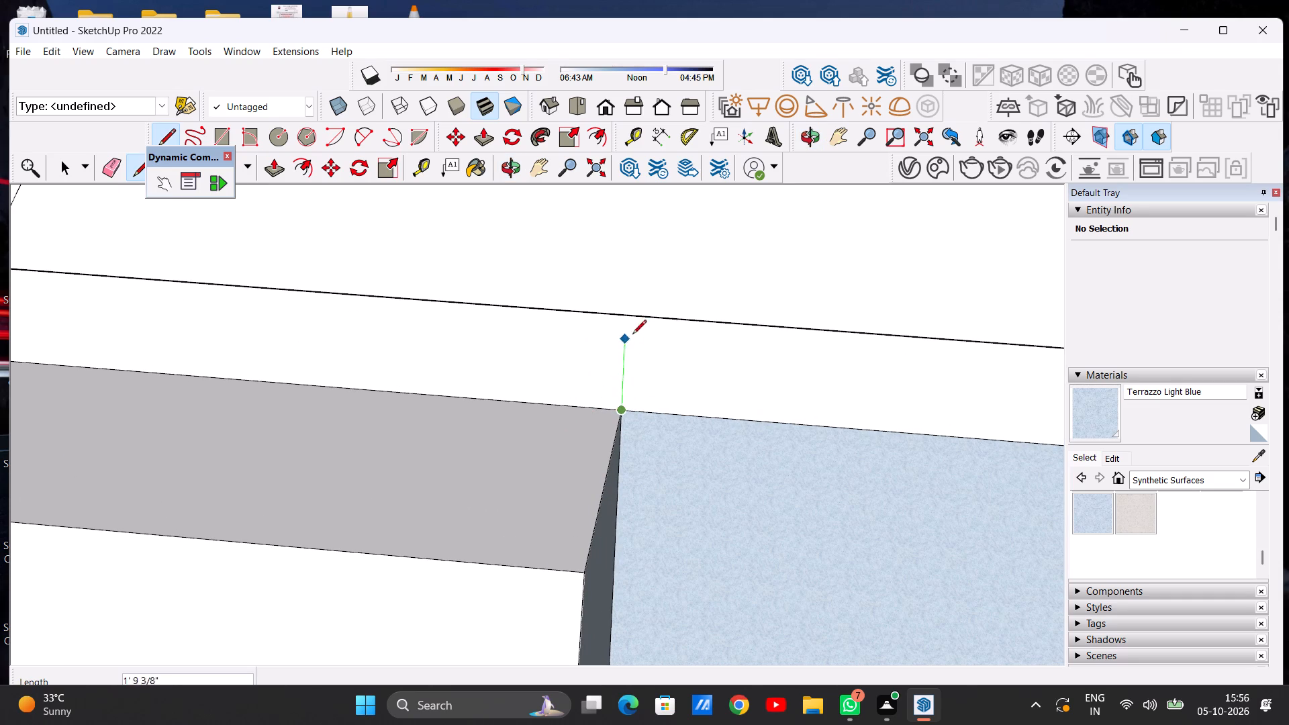
{"action": "left_click", "coordinate": [622, 314]}
{"action": "key", "text": "space"}
Push the top face of the white rooftop wall section beside the balcony frame down about 3' 8".
{"action": "type", "text": "p"}
{"action": "left_click", "coordinate": [539, 345]}
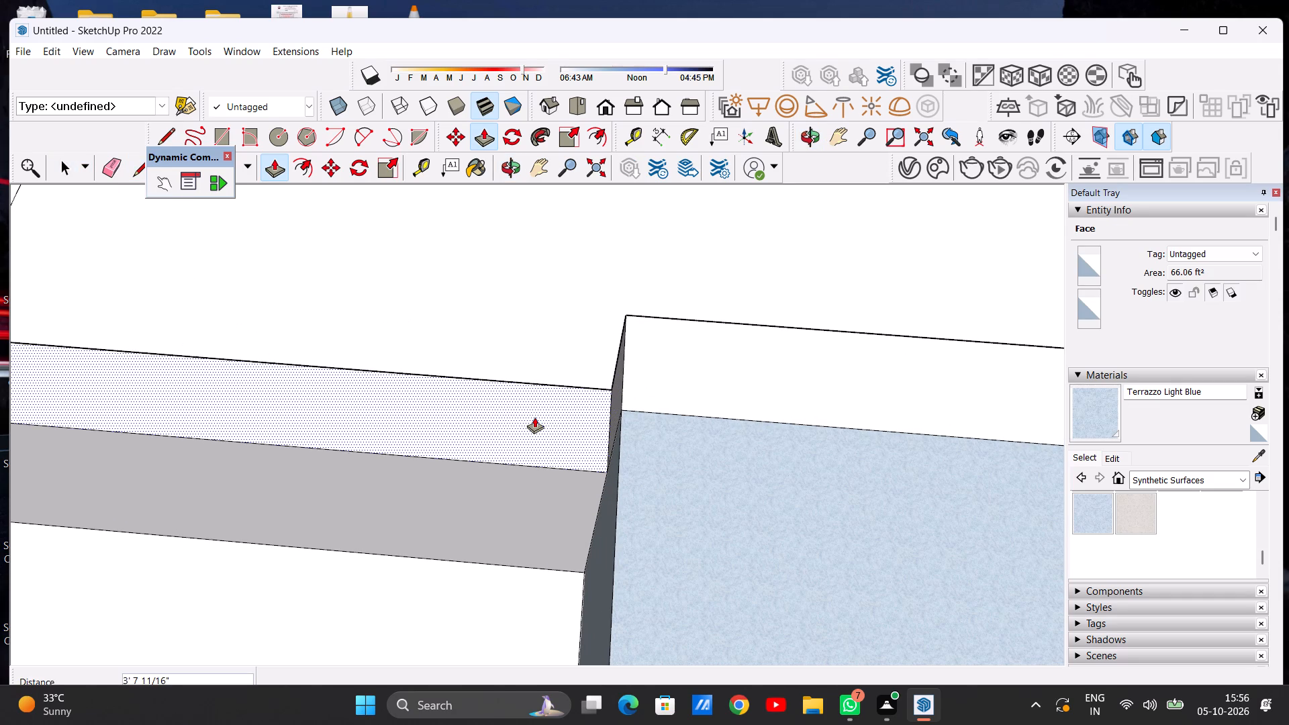
{"action": "left_click", "coordinate": [534, 417]}
{"action": "key", "text": "space"}
Push the top face of the white rooftop wall section down further, keeping it above the roof slab.
{"action": "middle_click_drag", "start_coordinate": [577, 455], "coordinate": [603, 369]}
{"action": "scroll", "coordinate": [626, 386], "scroll_direction": "down", "scroll_amount": 8}
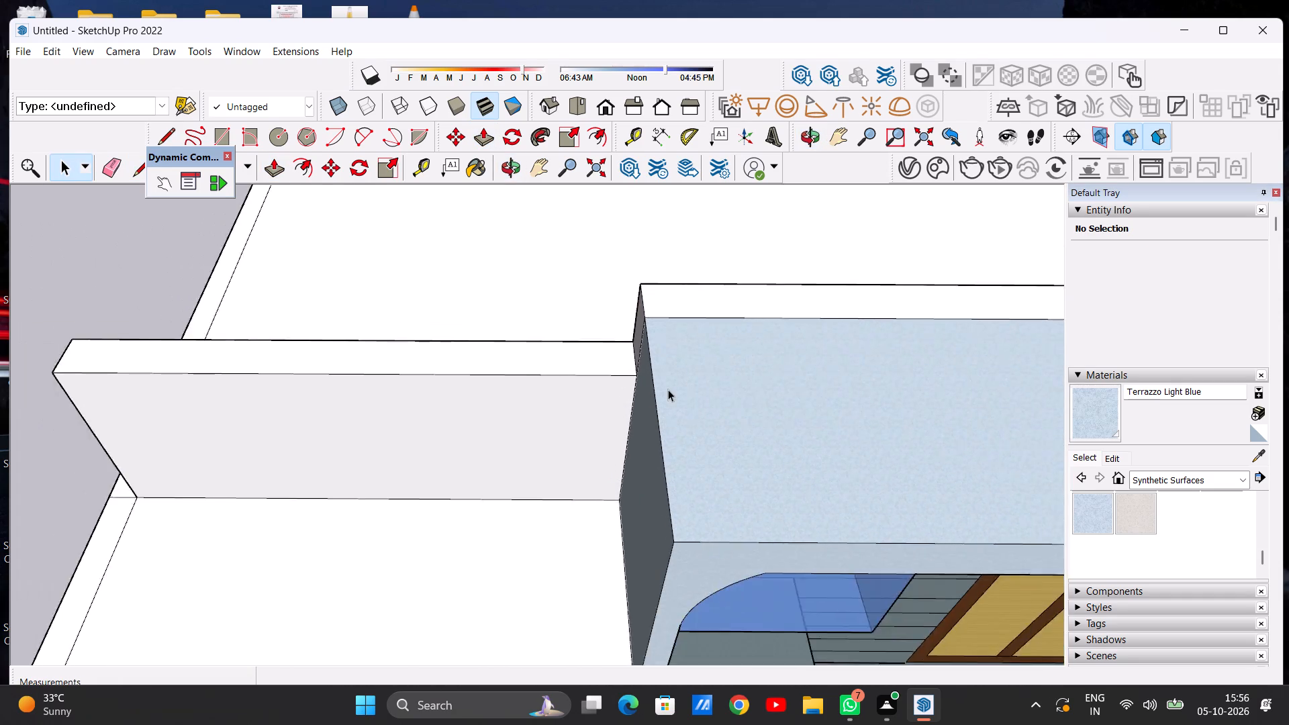
{"action": "scroll", "coordinate": [668, 389], "scroll_direction": "down", "scroll_amount": 7}
{"action": "middle_click_drag", "start_coordinate": [618, 517], "coordinate": [612, 391]}
{"action": "scroll", "coordinate": [634, 430], "scroll_direction": "down", "scroll_amount": 10}
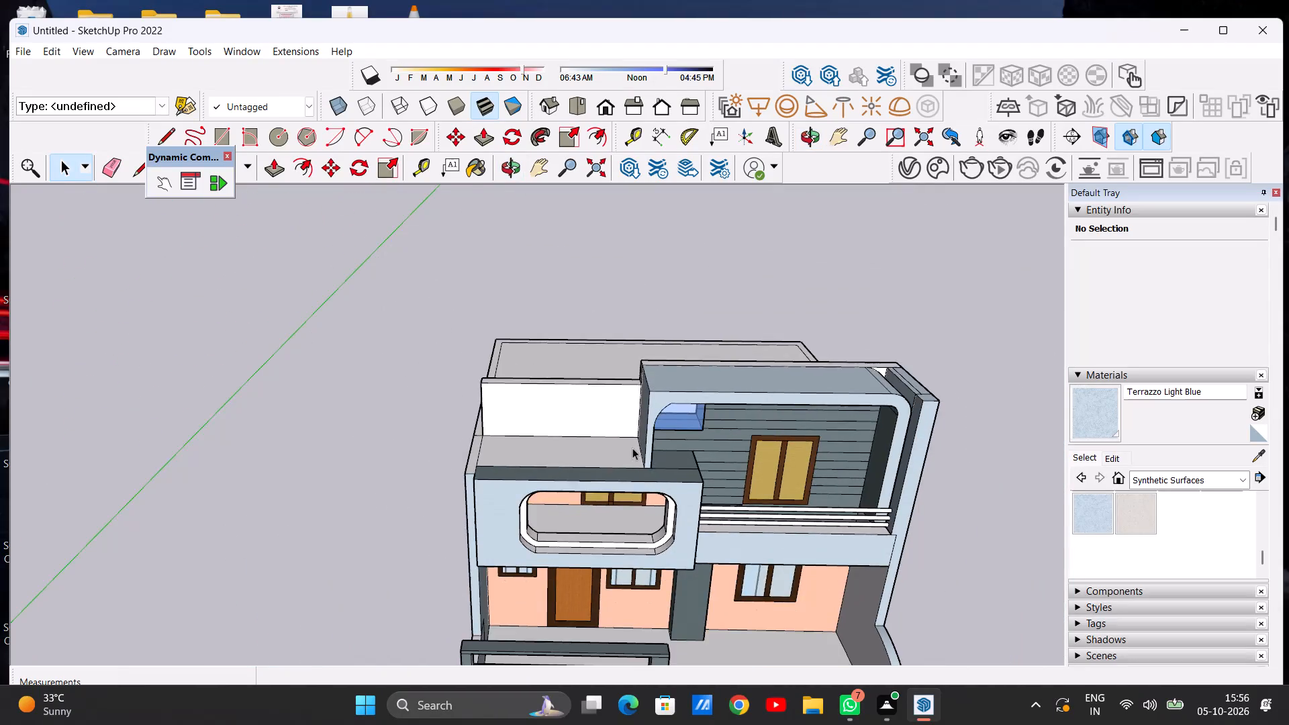
{"action": "middle_click_drag", "start_coordinate": [632, 448], "coordinate": [603, 342]}
{"action": "scroll", "coordinate": [591, 372], "scroll_direction": "up", "scroll_amount": 2}
{"action": "scroll", "coordinate": [594, 388], "scroll_direction": "down", "scroll_amount": 2}
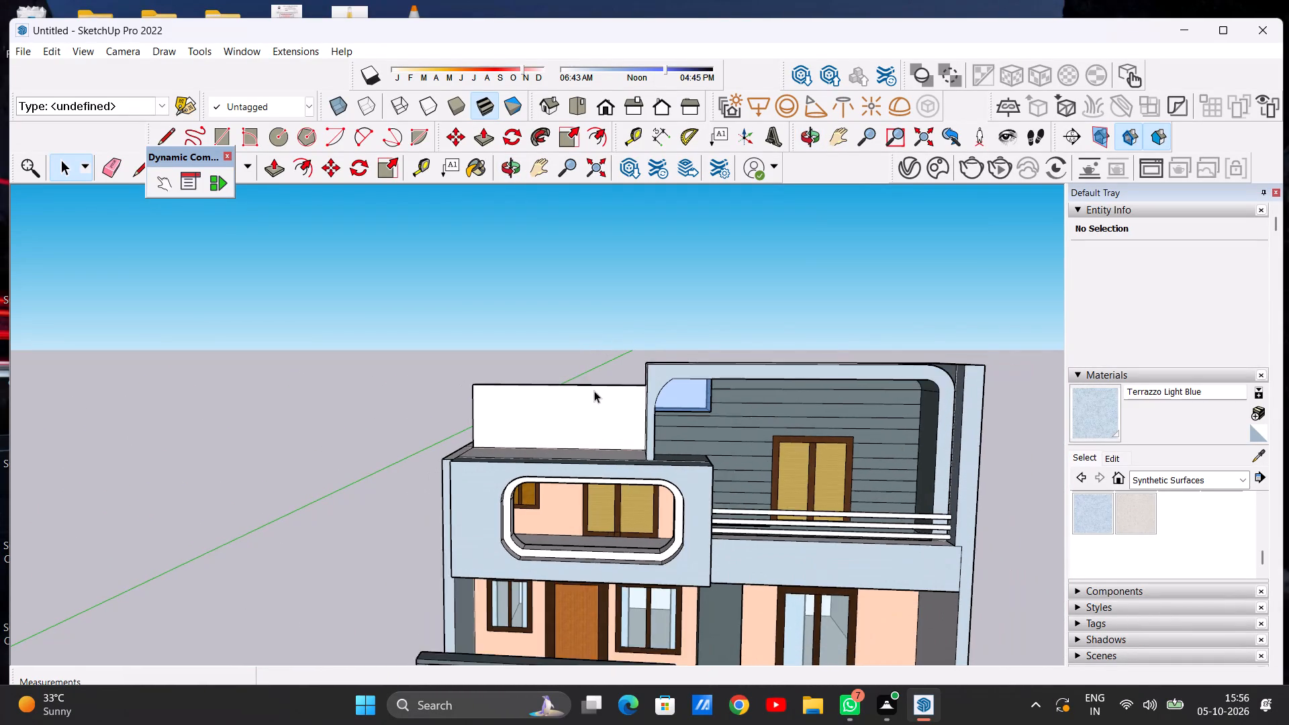
{"action": "scroll", "coordinate": [594, 391], "scroll_direction": "down", "scroll_amount": 2}
{"action": "middle_click_drag", "start_coordinate": [603, 396], "coordinate": [603, 497]}
{"action": "scroll", "coordinate": [623, 333], "scroll_direction": "up", "scroll_amount": 4}
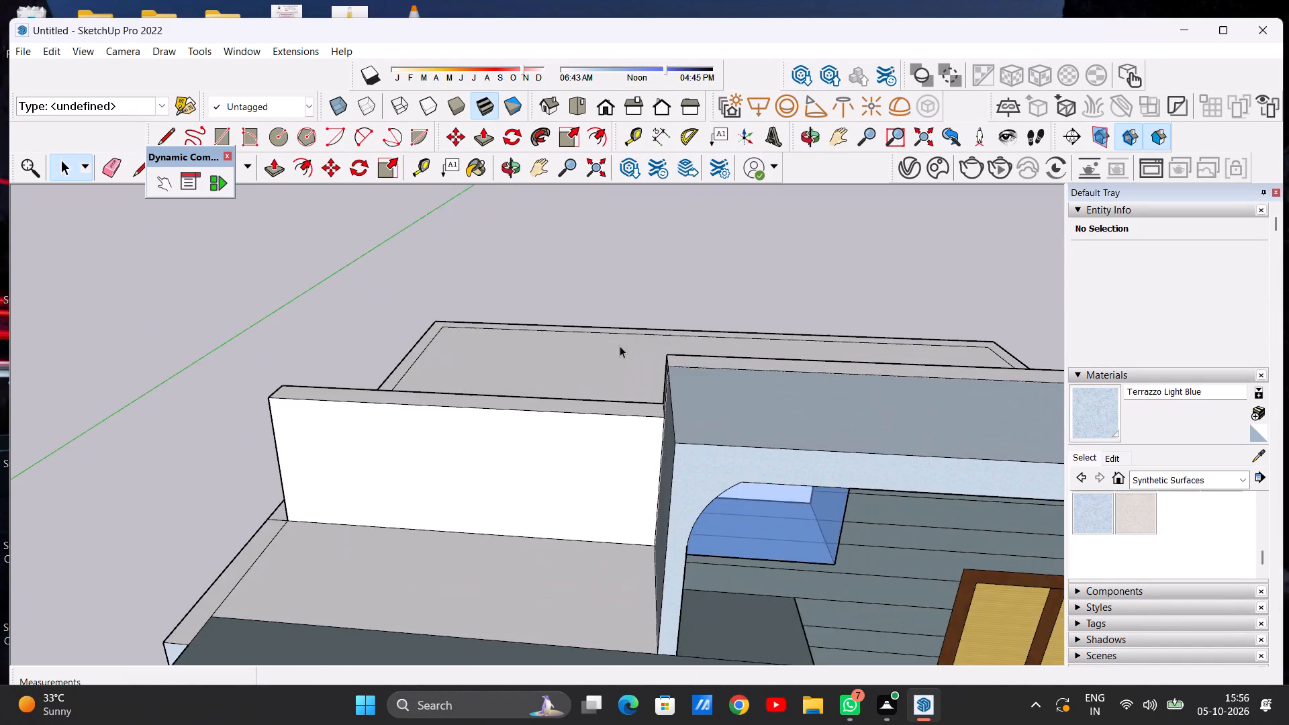
{"action": "scroll", "coordinate": [620, 346], "scroll_direction": "up", "scroll_amount": 7}
{"action": "key", "text": "p"}
{"action": "scroll", "coordinate": [616, 408], "scroll_direction": "up", "scroll_amount": 6}
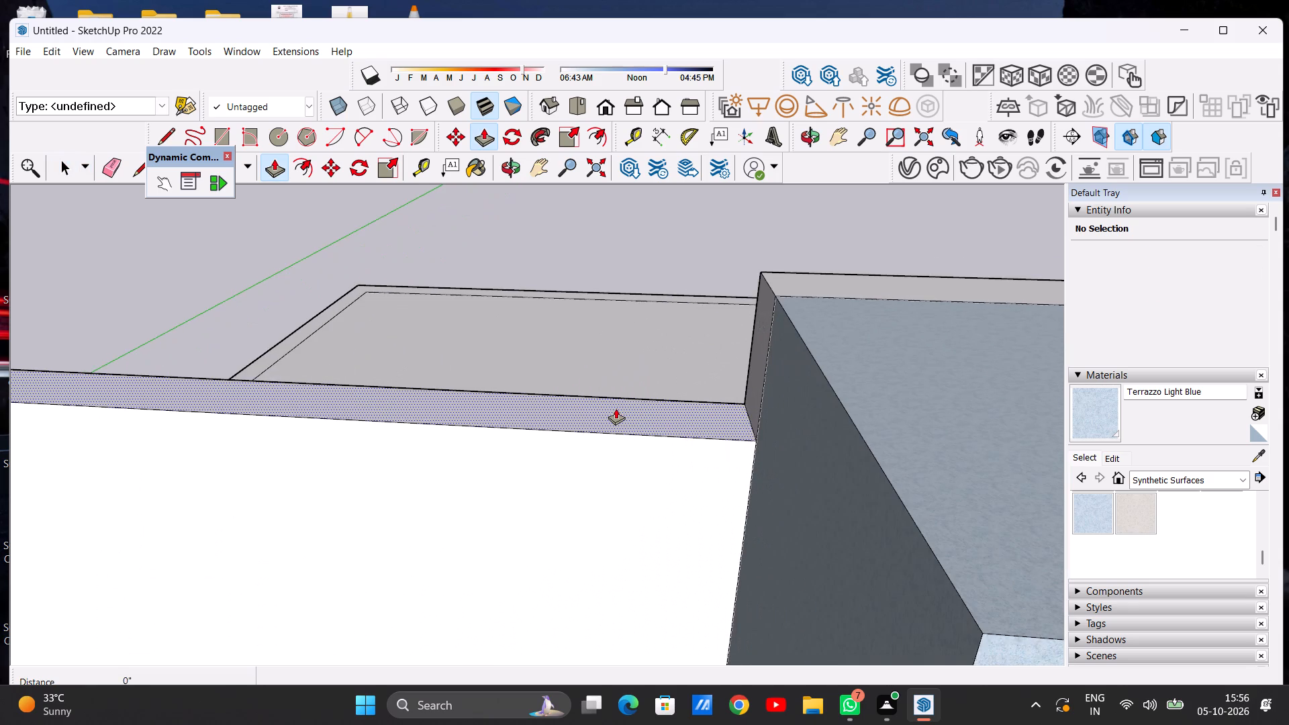
{"action": "left_click", "coordinate": [616, 408]}
{"action": "left_click", "coordinate": [603, 501]}
{"action": "key", "text": "space"}
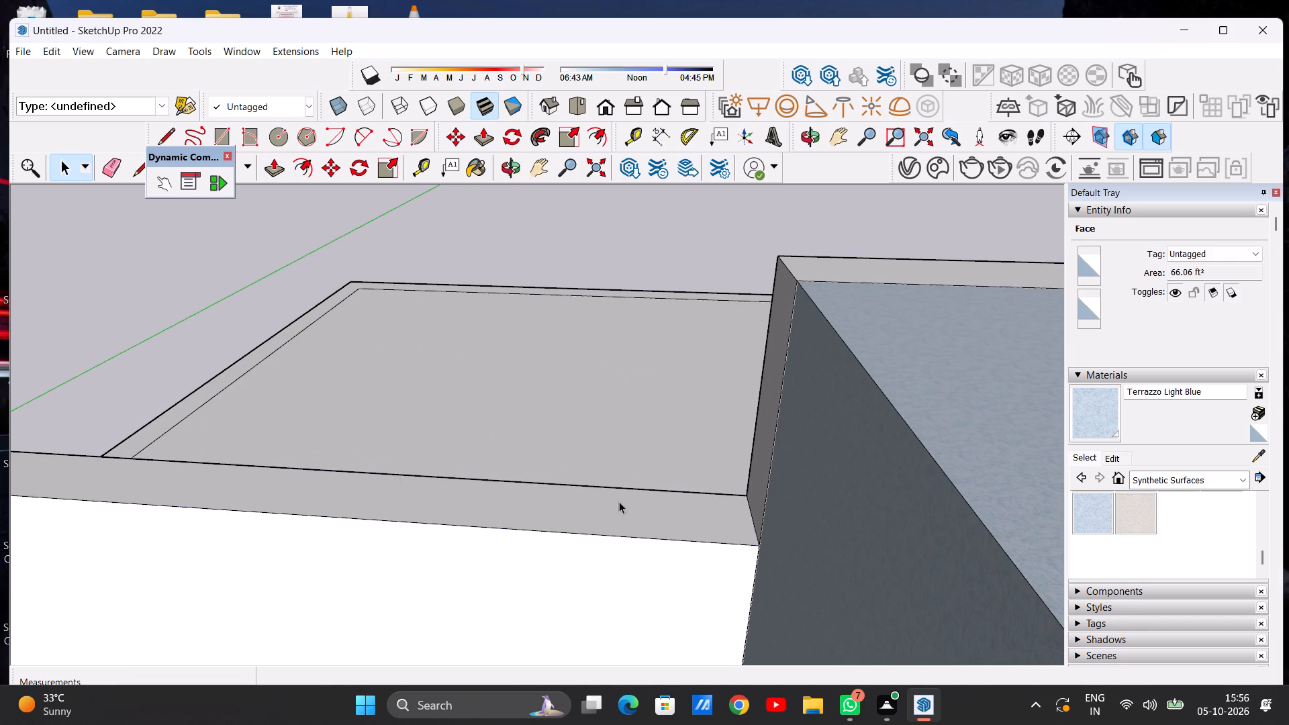
Extend the free end of the white rooftop wall by 1' 7 11/16" to the outer edge of the gate-side wall.
{"action": "scroll", "coordinate": [664, 442], "scroll_direction": "down", "scroll_amount": 12}
{"action": "middle_click_drag", "start_coordinate": [650, 510], "coordinate": [700, 381]}
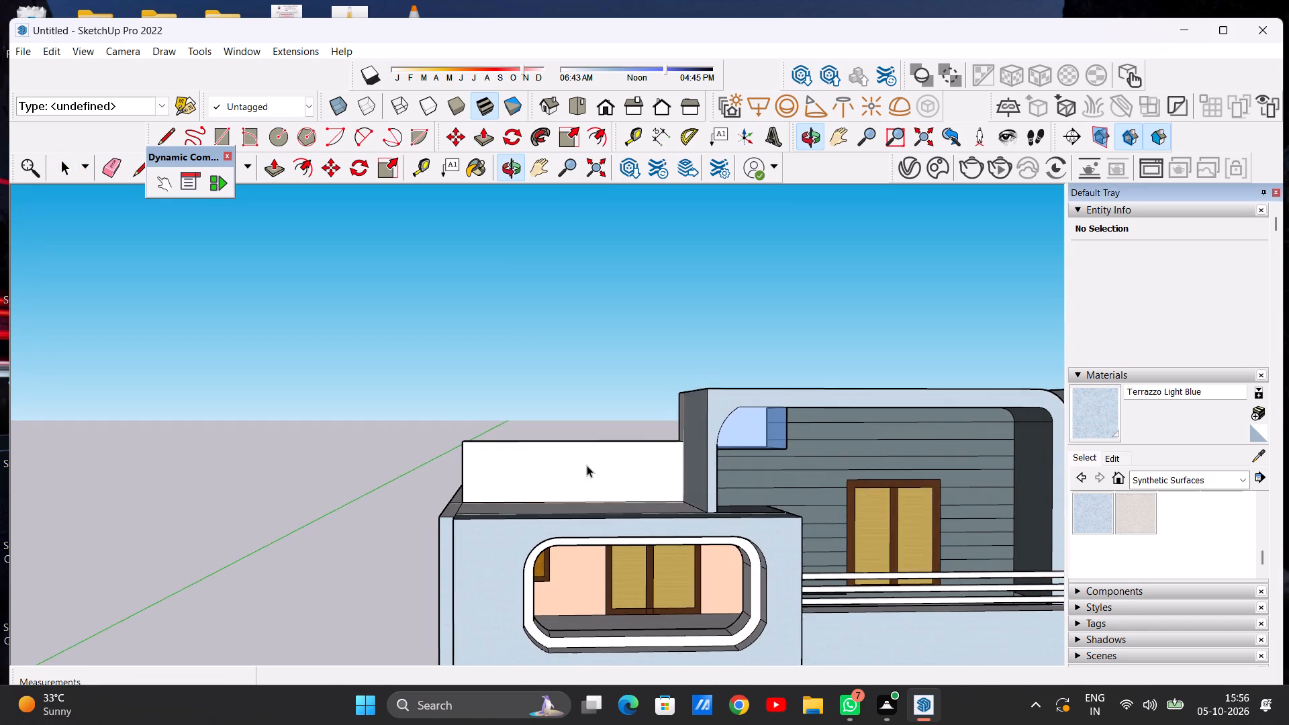
{"action": "scroll", "coordinate": [521, 495], "scroll_direction": "down", "scroll_amount": 8}
{"action": "middle_click_drag", "start_coordinate": [442, 488], "coordinate": [575, 485]}
{"action": "scroll", "coordinate": [507, 483], "scroll_direction": "up", "scroll_amount": 7}
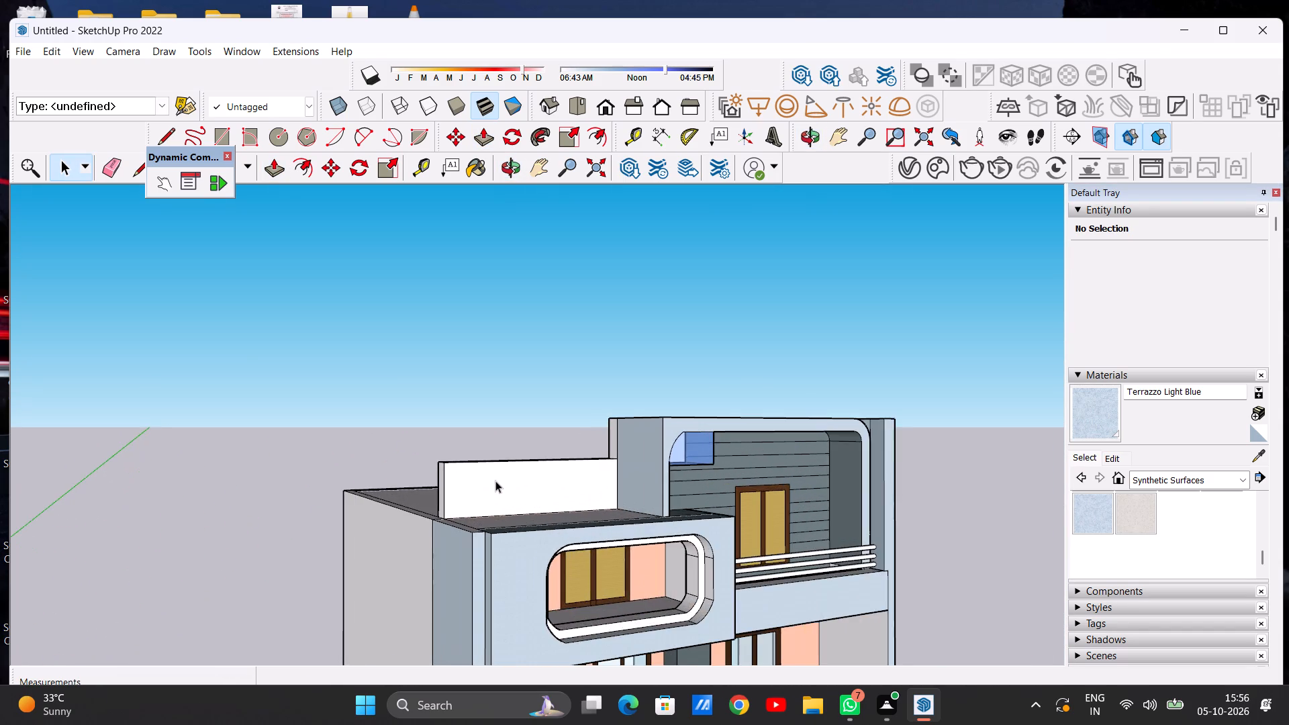
{"action": "middle_click_drag", "start_coordinate": [555, 487], "coordinate": [409, 569]}
{"action": "middle_click", "coordinate": [410, 570]}
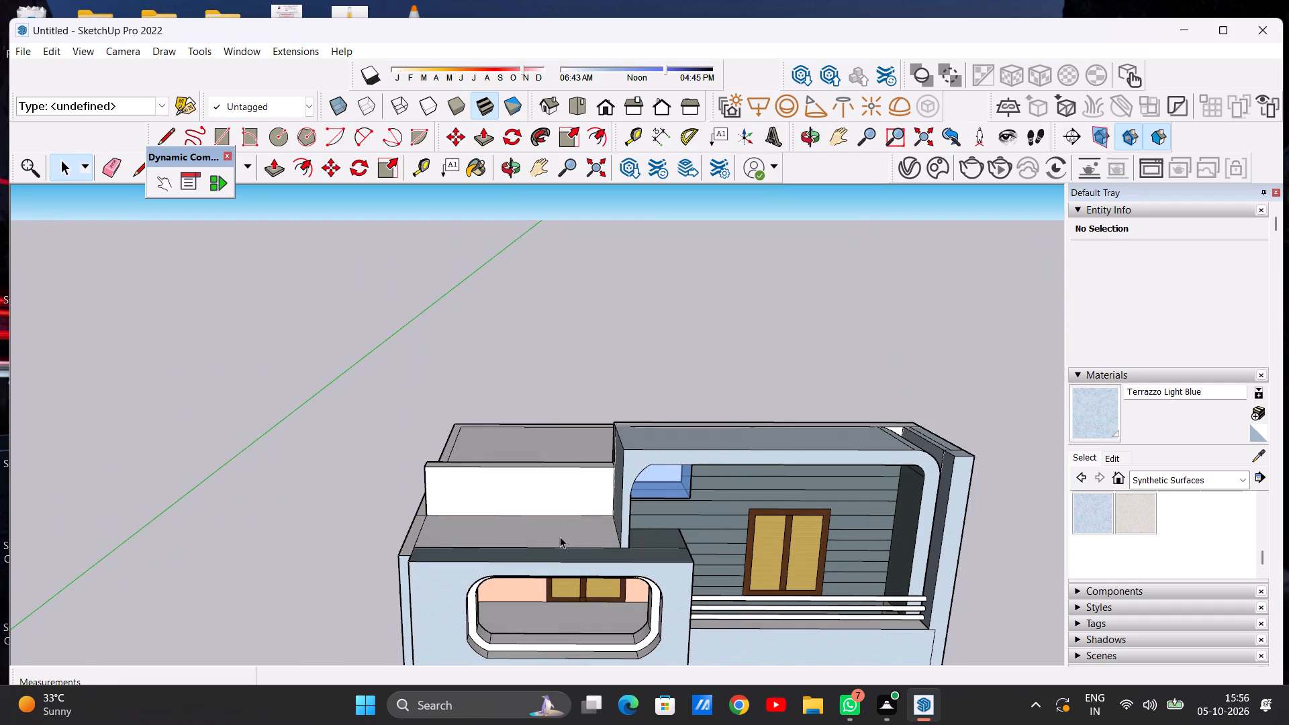
{"action": "scroll", "coordinate": [491, 530], "scroll_direction": "up", "scroll_amount": 5}
{"action": "middle_click_drag", "start_coordinate": [395, 524], "coordinate": [580, 526]}
{"action": "scroll", "coordinate": [430, 527], "scroll_direction": "up", "scroll_amount": 2}
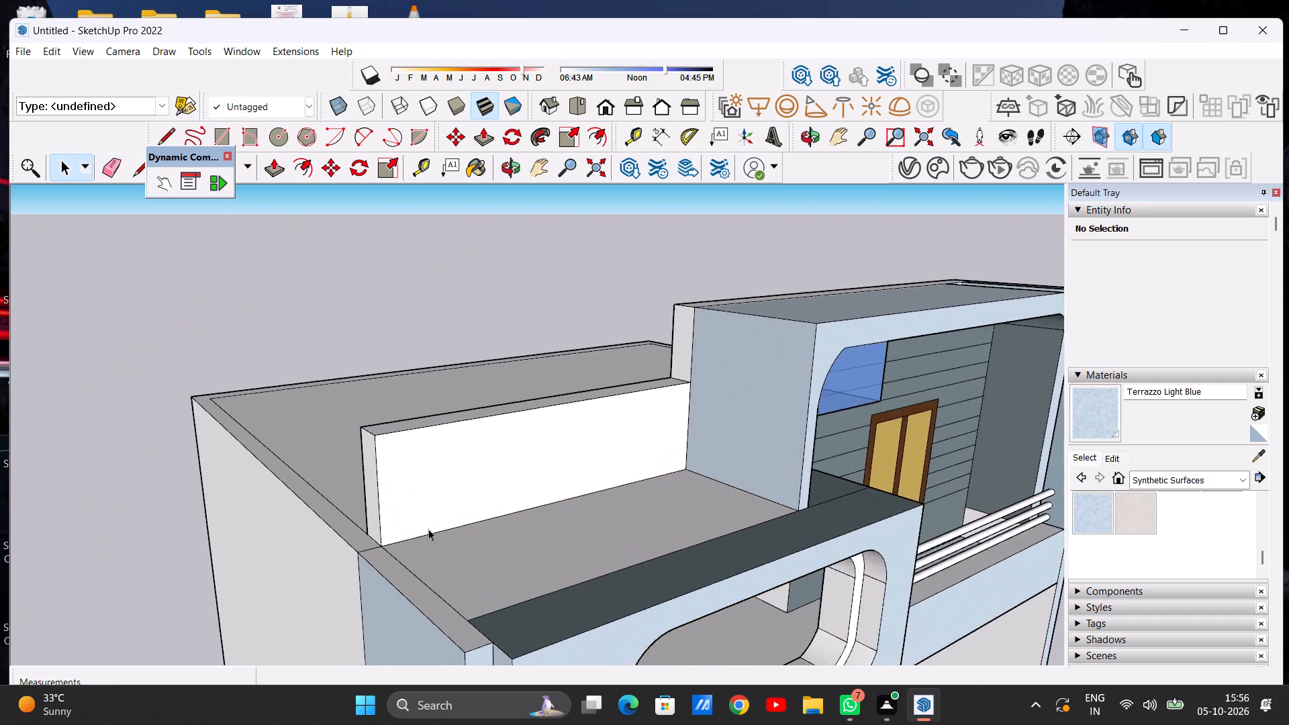
{"action": "scroll", "coordinate": [428, 529], "scroll_direction": "up", "scroll_amount": 4}
{"action": "key", "text": "p"}
{"action": "scroll", "coordinate": [340, 497], "scroll_direction": "up", "scroll_amount": 5}
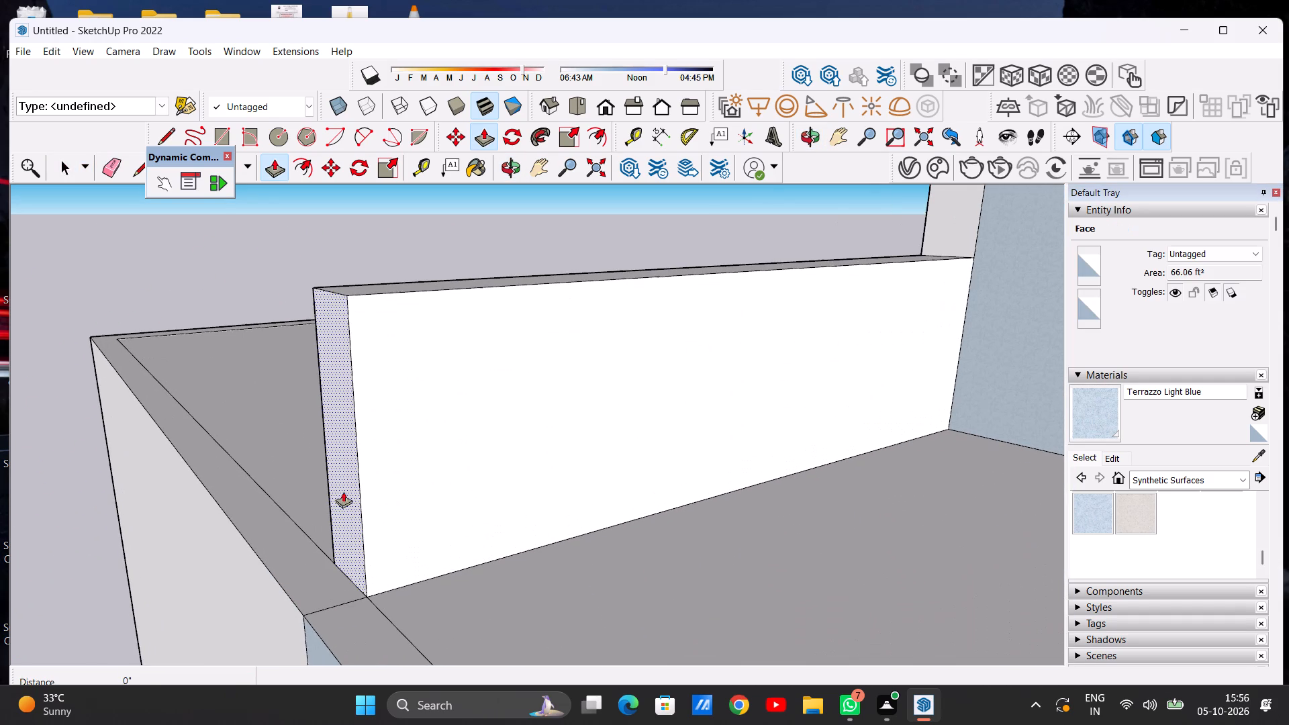
{"action": "left_click", "coordinate": [344, 491]}
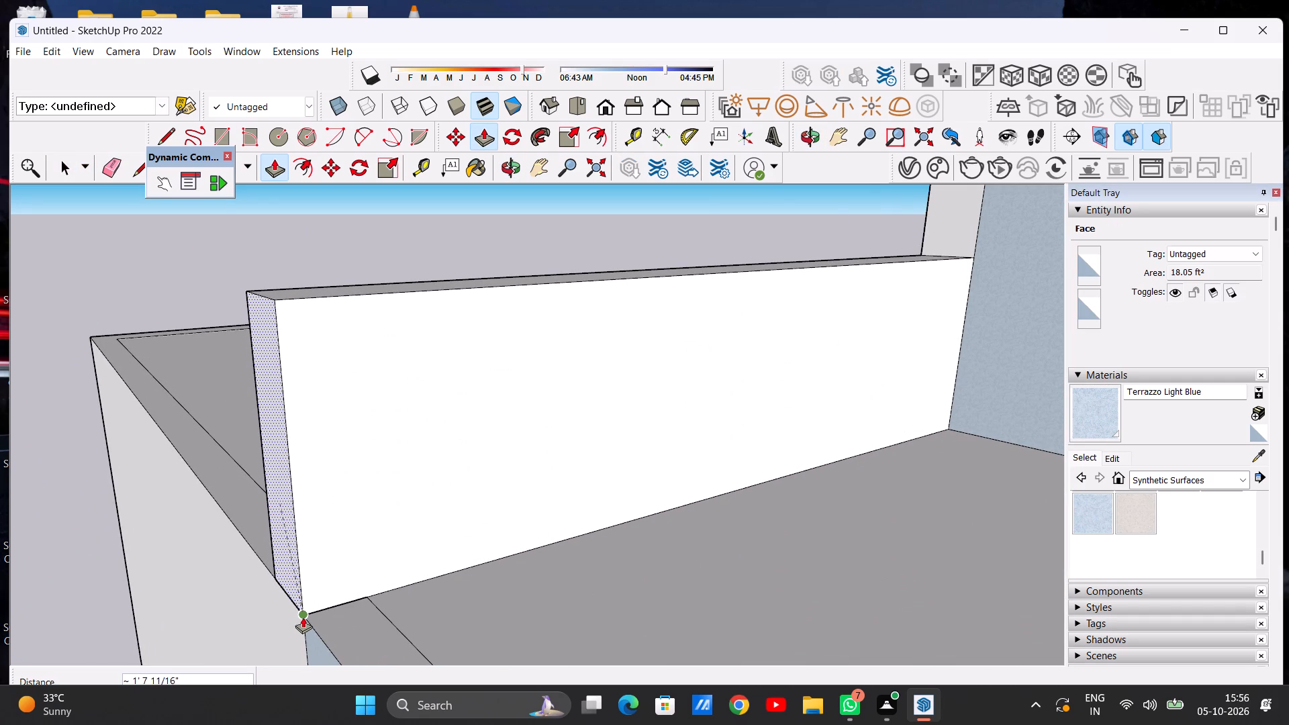
{"action": "left_click", "coordinate": [303, 618]}
{"action": "scroll", "coordinate": [353, 522], "scroll_direction": "down", "scroll_amount": 18}
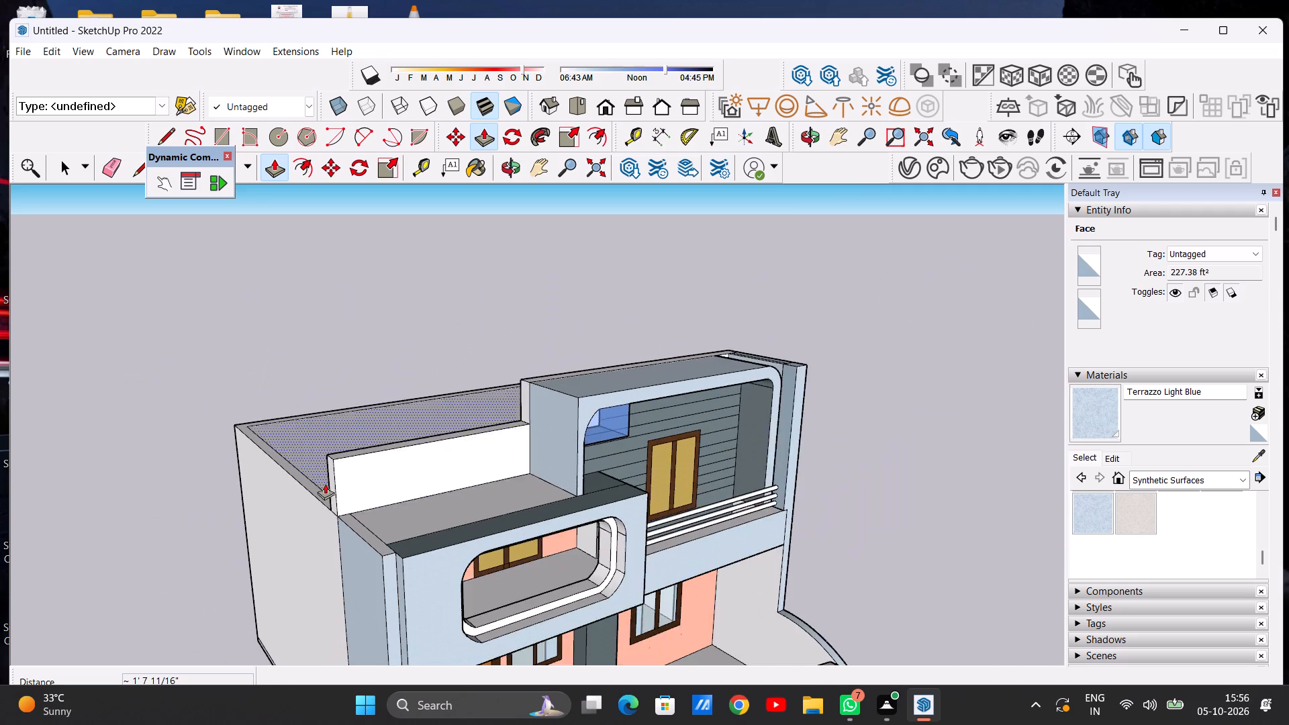
{"action": "scroll", "coordinate": [325, 483], "scroll_direction": "down", "scroll_amount": 4}
{"action": "middle_click_drag", "start_coordinate": [408, 571], "coordinate": [282, 494]}
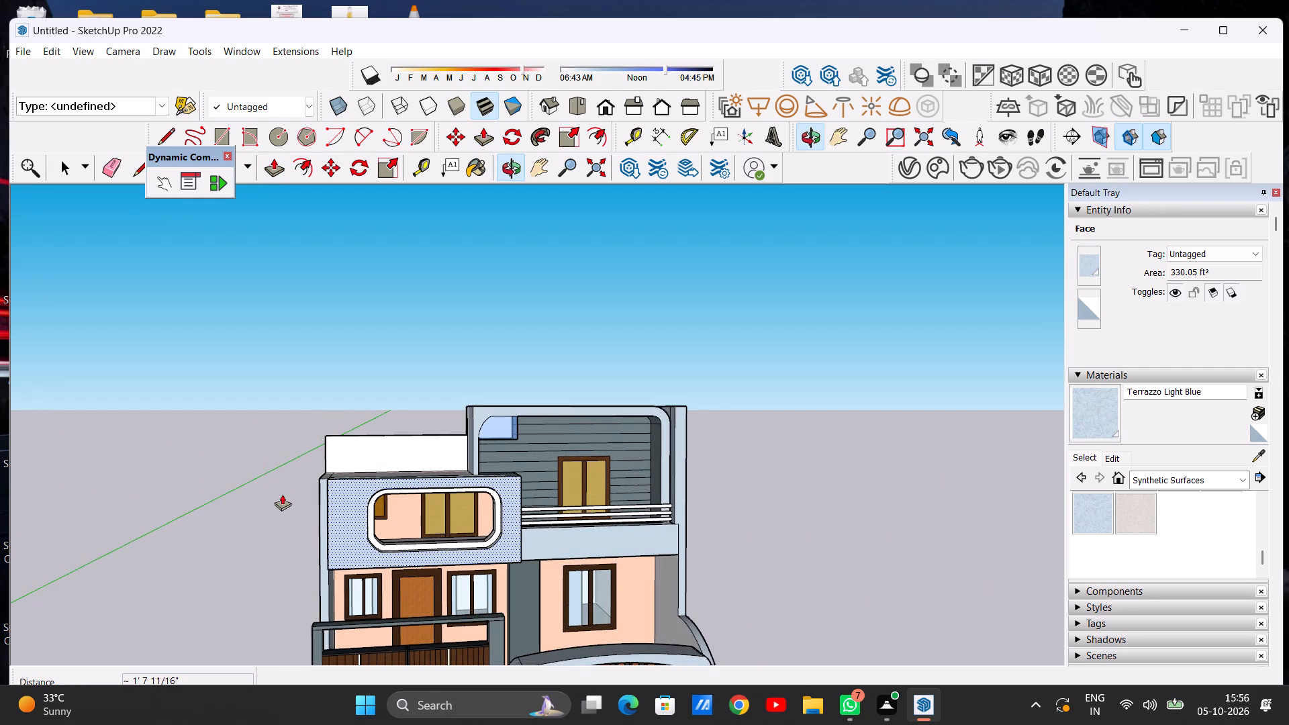
Examine the white rooftop wall beside the light blue balcony frame from the front and from above.
{"action": "scroll", "coordinate": [385, 469], "scroll_direction": "up", "scroll_amount": 6}
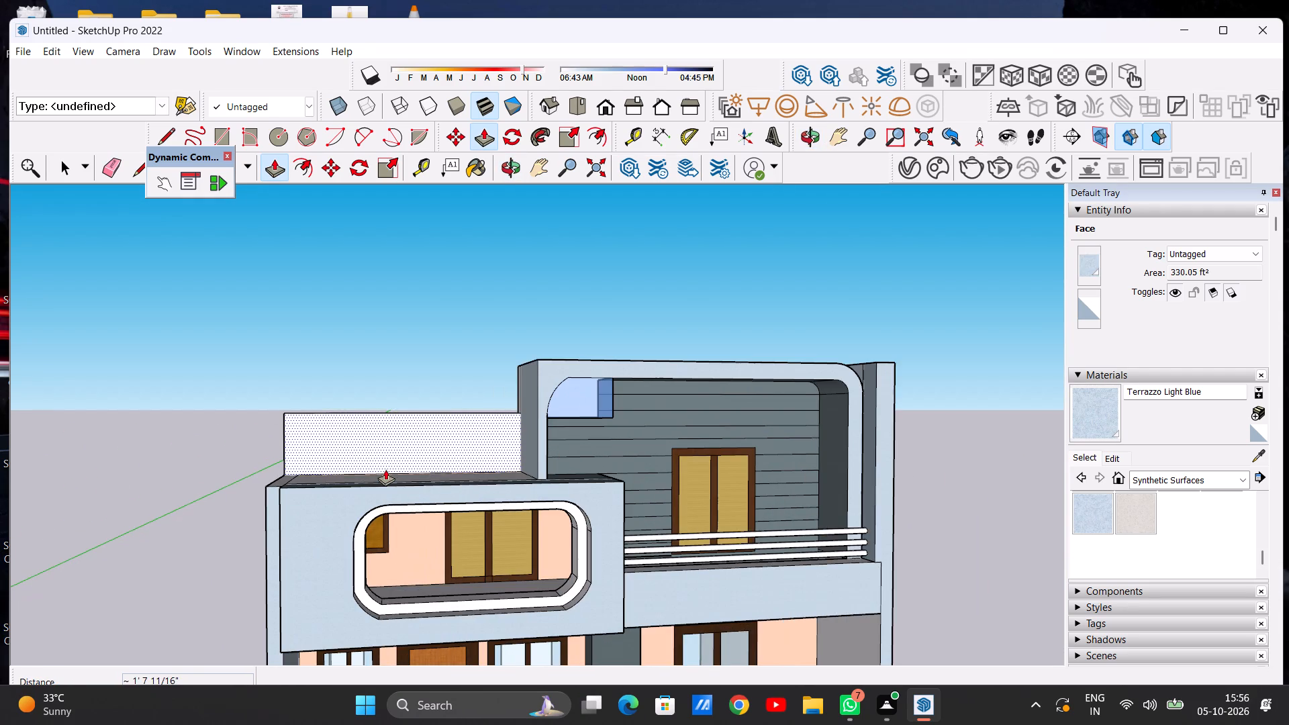
{"action": "key", "text": "space"}
{"action": "scroll", "coordinate": [429, 426], "scroll_direction": "down", "scroll_amount": 5}
{"action": "middle_click_drag", "start_coordinate": [434, 430], "coordinate": [342, 588]}
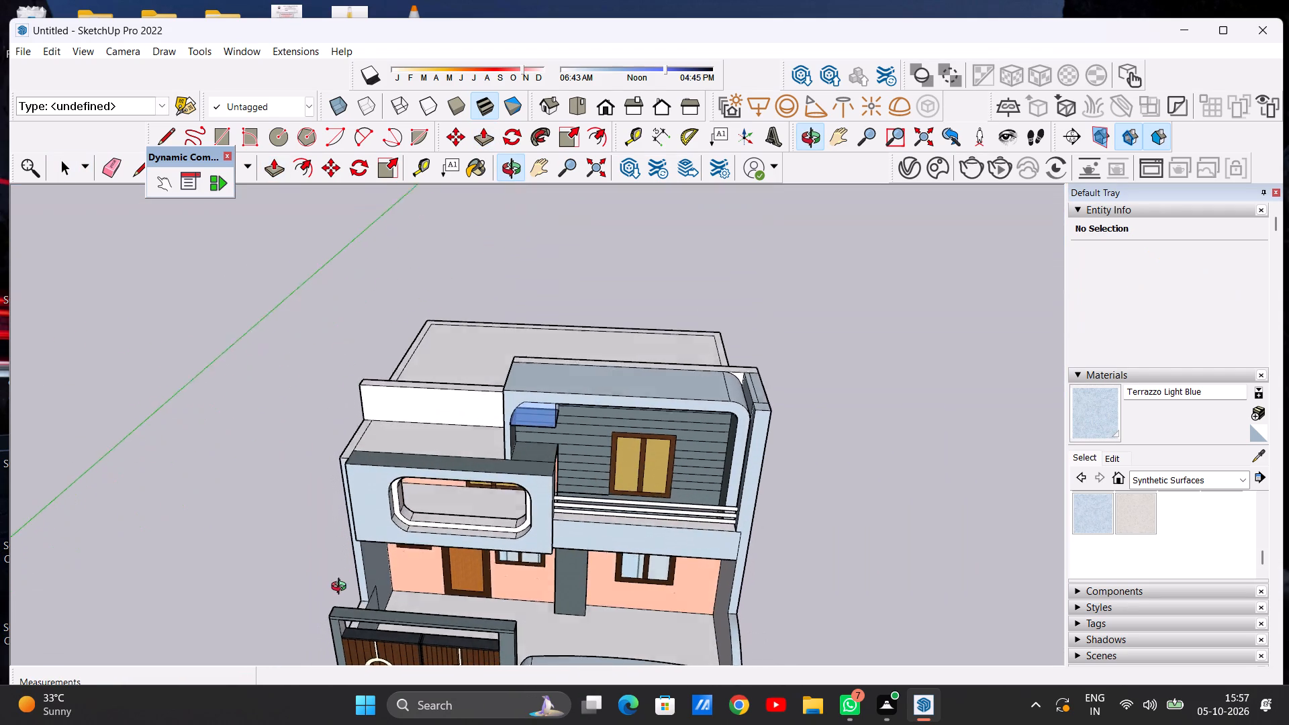
{"action": "middle_click_drag", "start_coordinate": [342, 588], "coordinate": [341, 591]}
{"action": "scroll", "coordinate": [433, 435], "scroll_direction": "up", "scroll_amount": 8}
{"action": "middle_click_drag", "start_coordinate": [435, 442], "coordinate": [444, 484]}
{"action": "scroll", "coordinate": [464, 463], "scroll_direction": "up", "scroll_amount": 1}
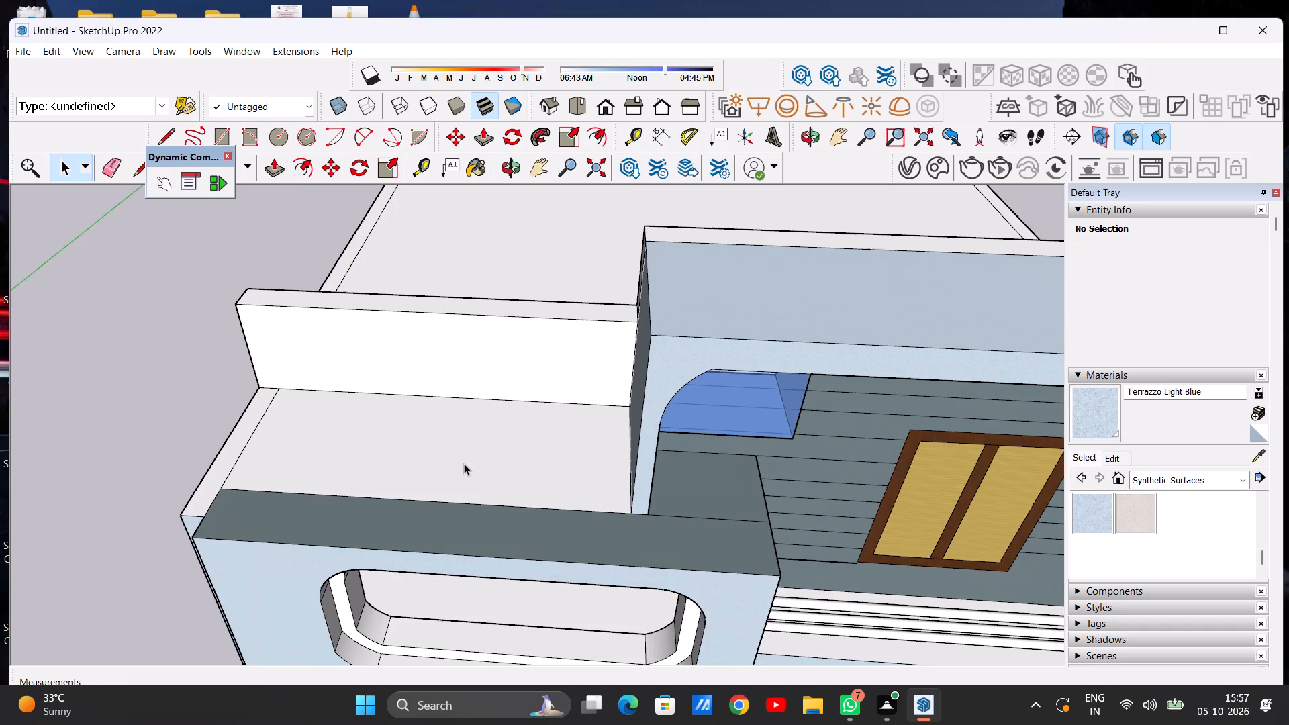
{"action": "middle_click_drag", "start_coordinate": [479, 515], "coordinate": [496, 334]}
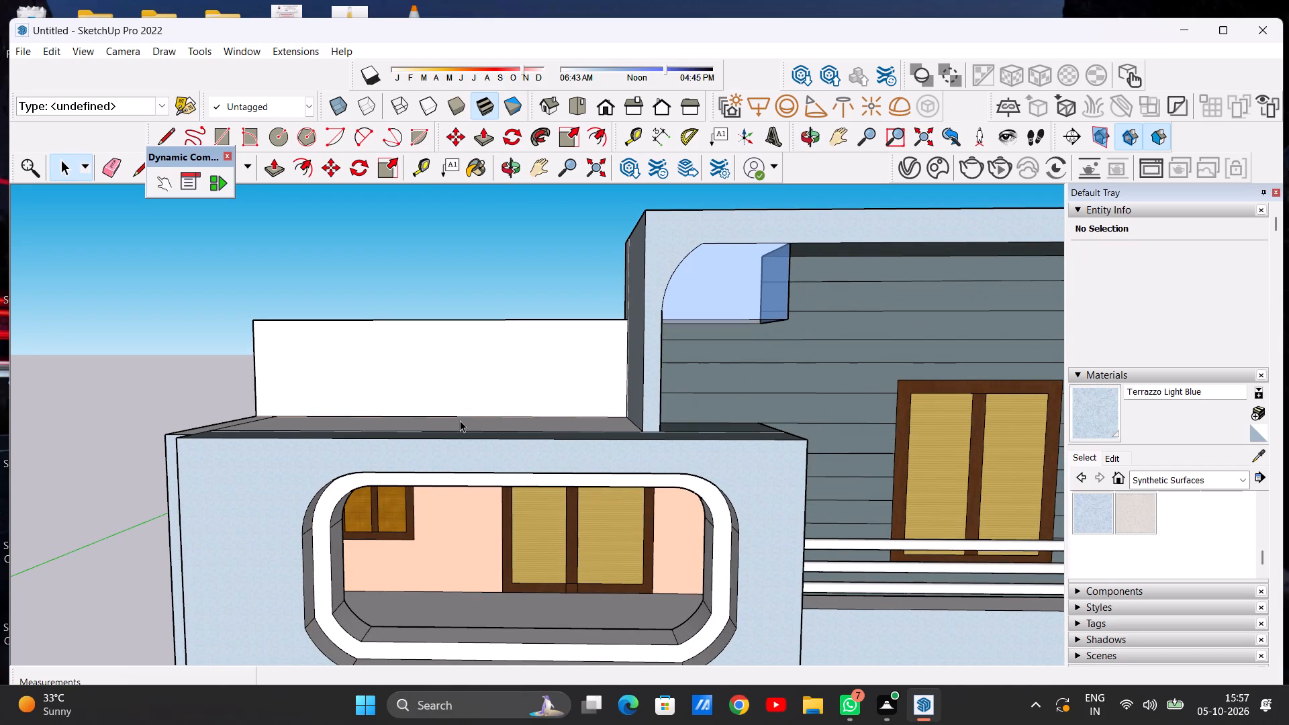
{"action": "scroll", "coordinate": [460, 421], "scroll_direction": "down", "scroll_amount": 19}
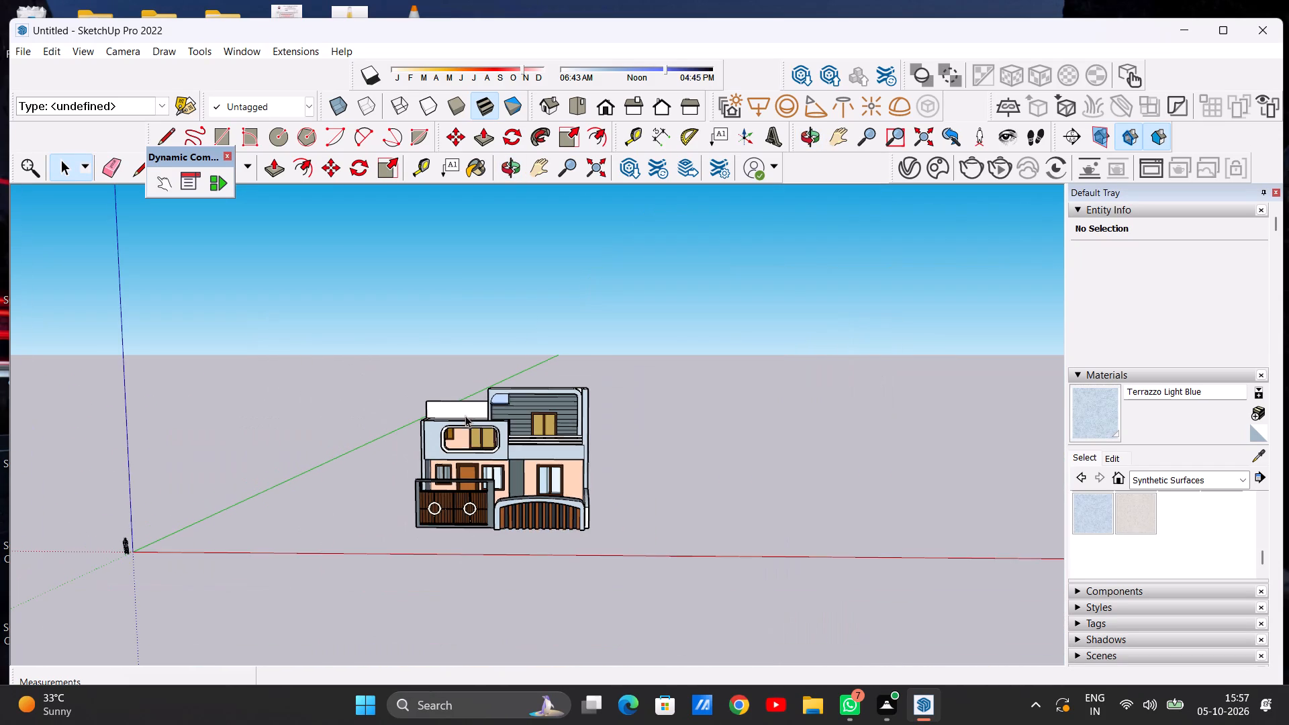
{"action": "scroll", "coordinate": [470, 388], "scroll_direction": "up", "scroll_amount": 7}
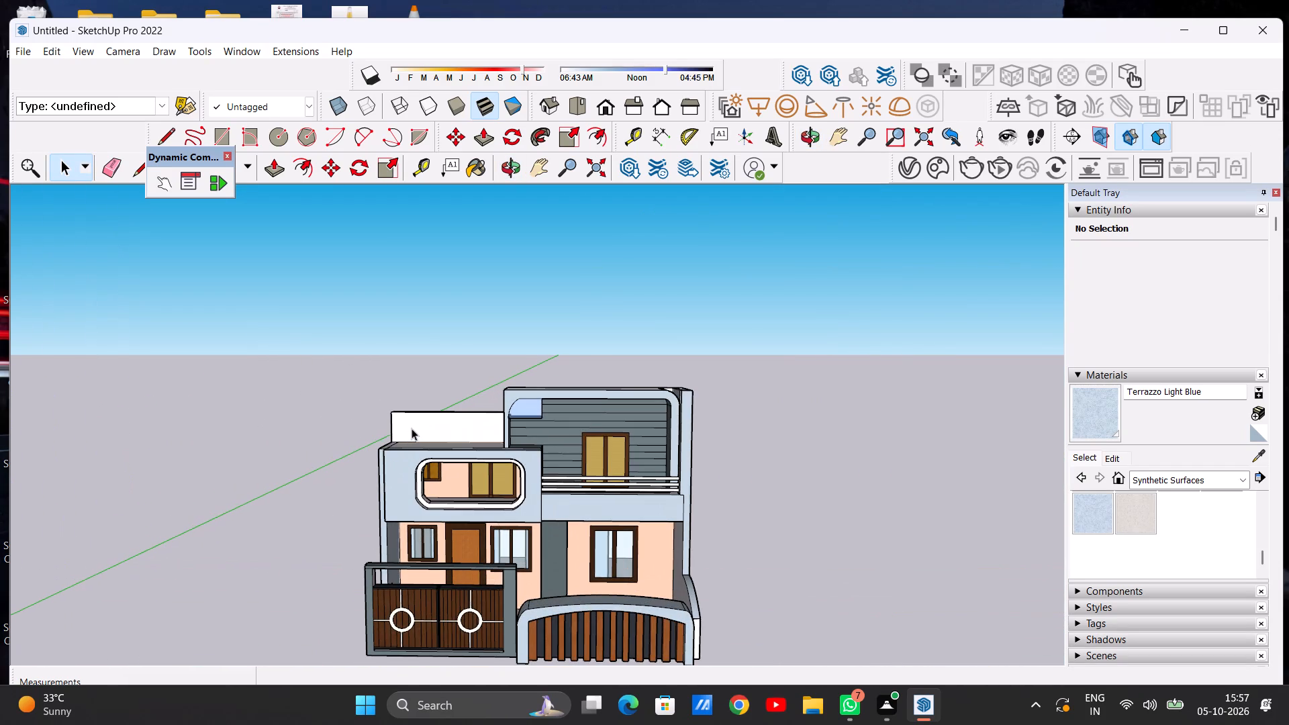
Raise the roof slab face in front of the white rooftop wall by 7' 7 15/16", level with the wall's top.
{"action": "middle_click_drag", "start_coordinate": [427, 449], "coordinate": [548, 535]}
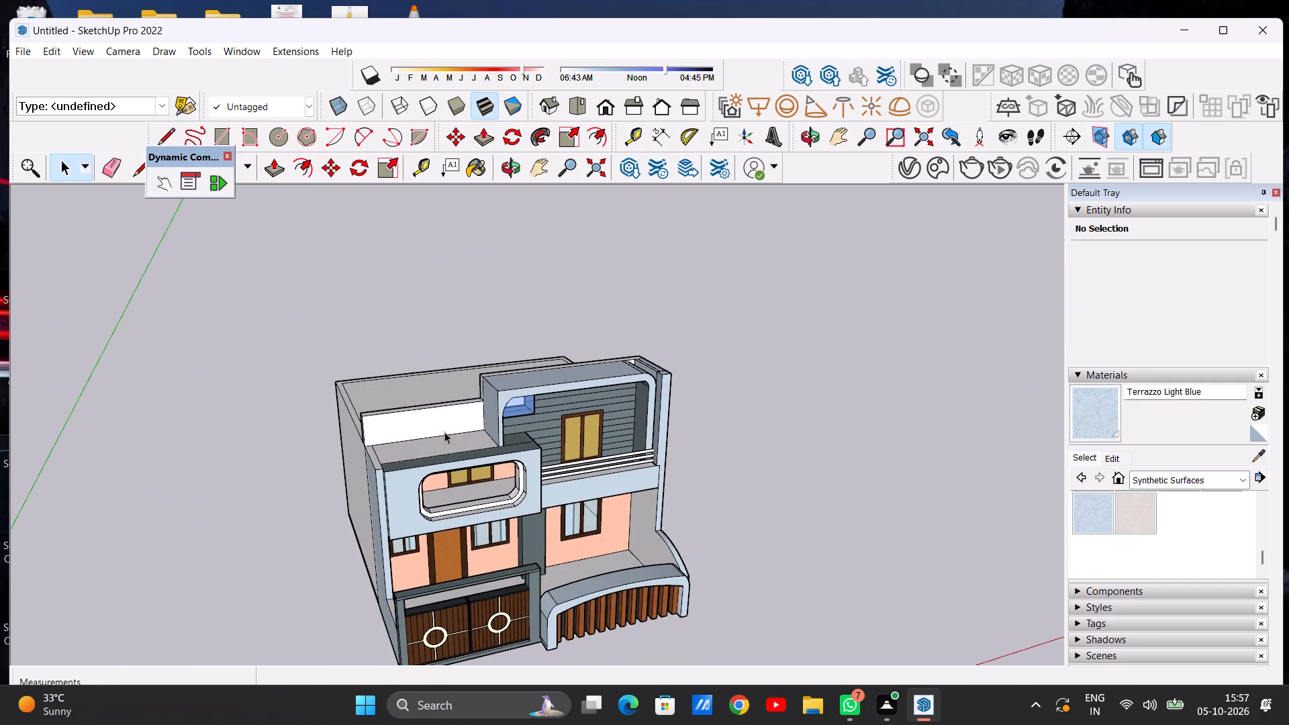
{"action": "scroll", "coordinate": [444, 432], "scroll_direction": "up", "scroll_amount": 3}
{"action": "middle_click_drag", "start_coordinate": [444, 454], "coordinate": [445, 514]}
{"action": "scroll", "coordinate": [468, 460], "scroll_direction": "up", "scroll_amount": 4}
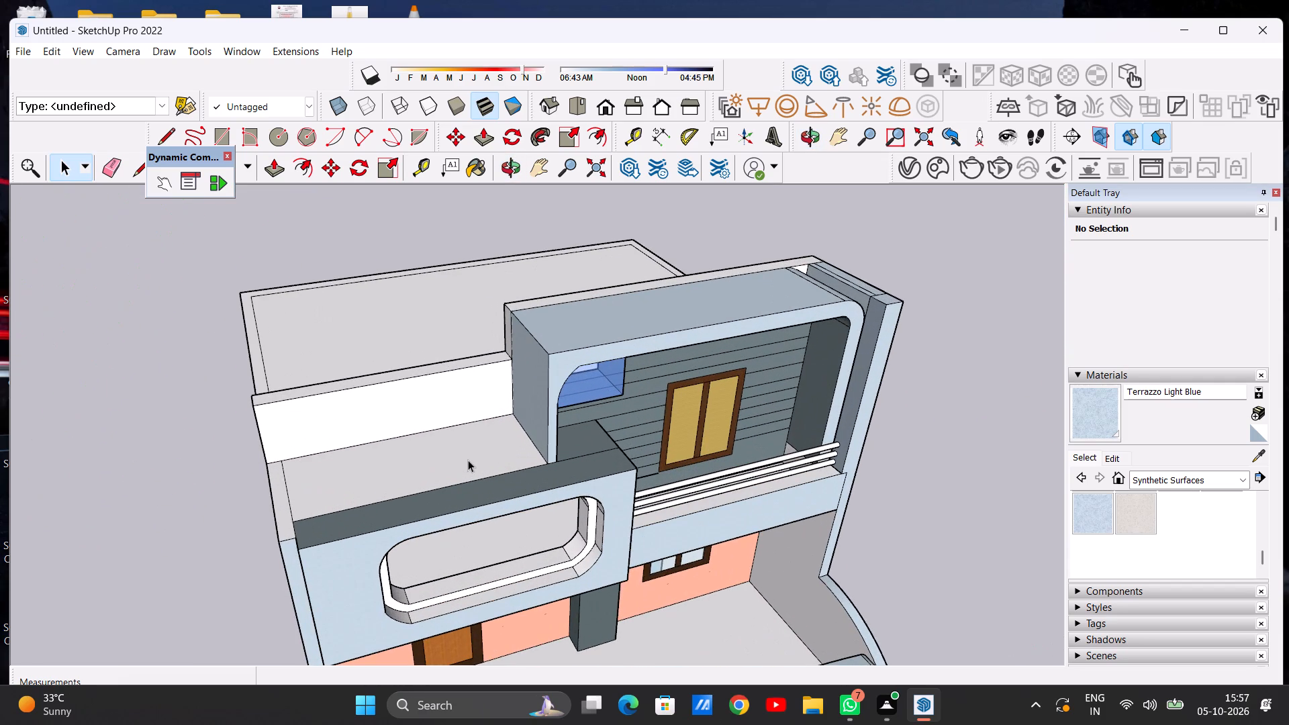
{"action": "key", "text": "p"}
{"action": "left_click", "coordinate": [468, 460]}
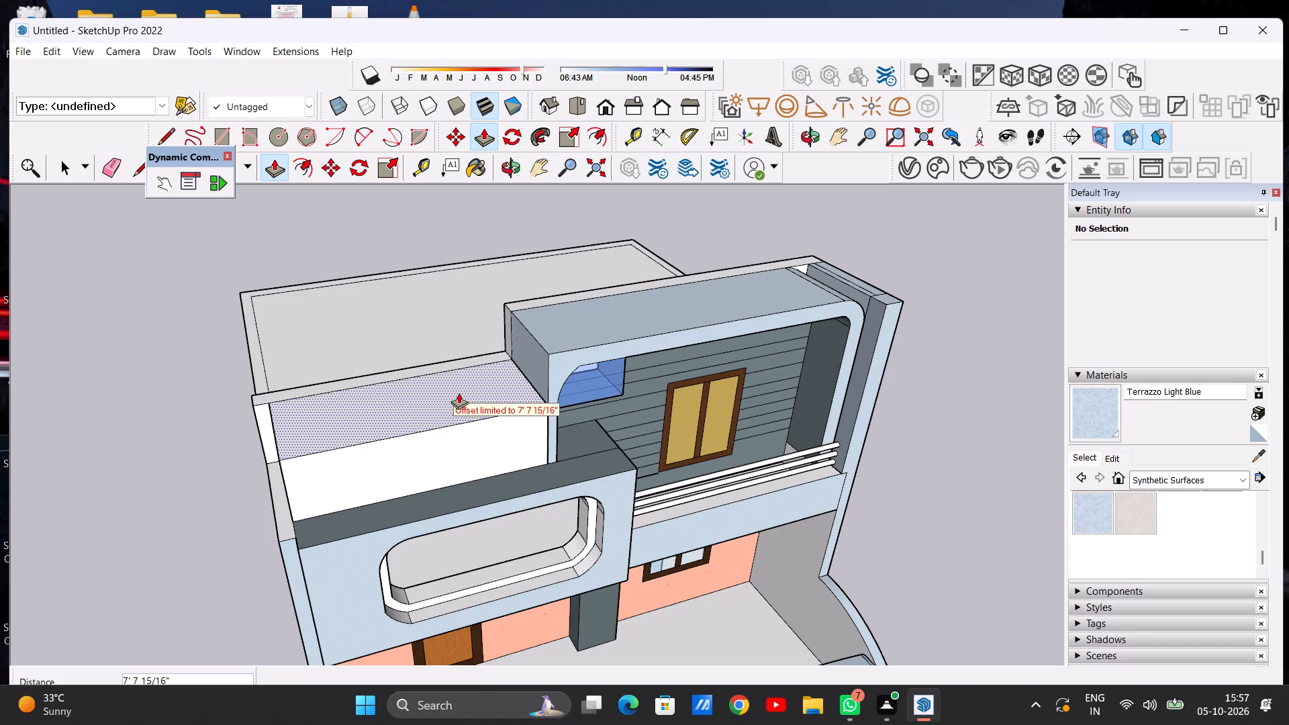
{"action": "left_click", "coordinate": [459, 393]}
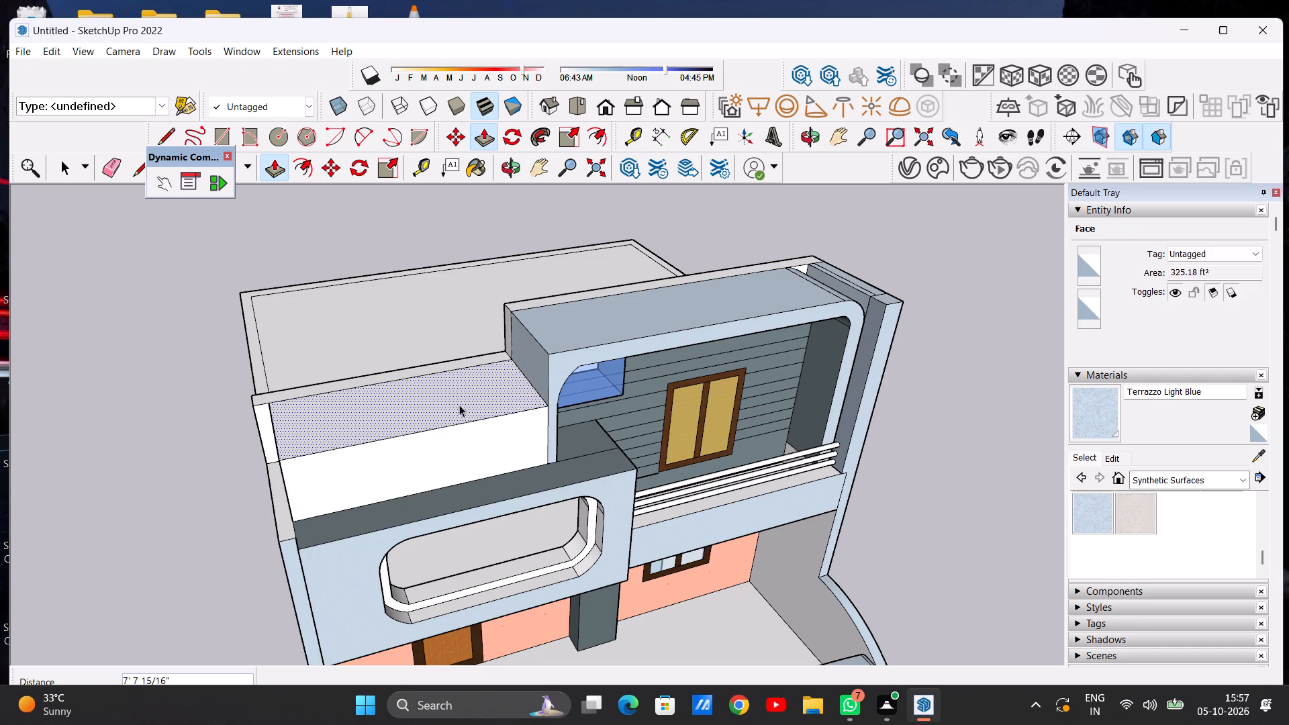
{"action": "key", "text": "space"}
{"action": "scroll", "coordinate": [457, 437], "scroll_direction": "down", "scroll_amount": 5}
{"action": "middle_click_drag", "start_coordinate": [521, 464], "coordinate": [430, 314]}
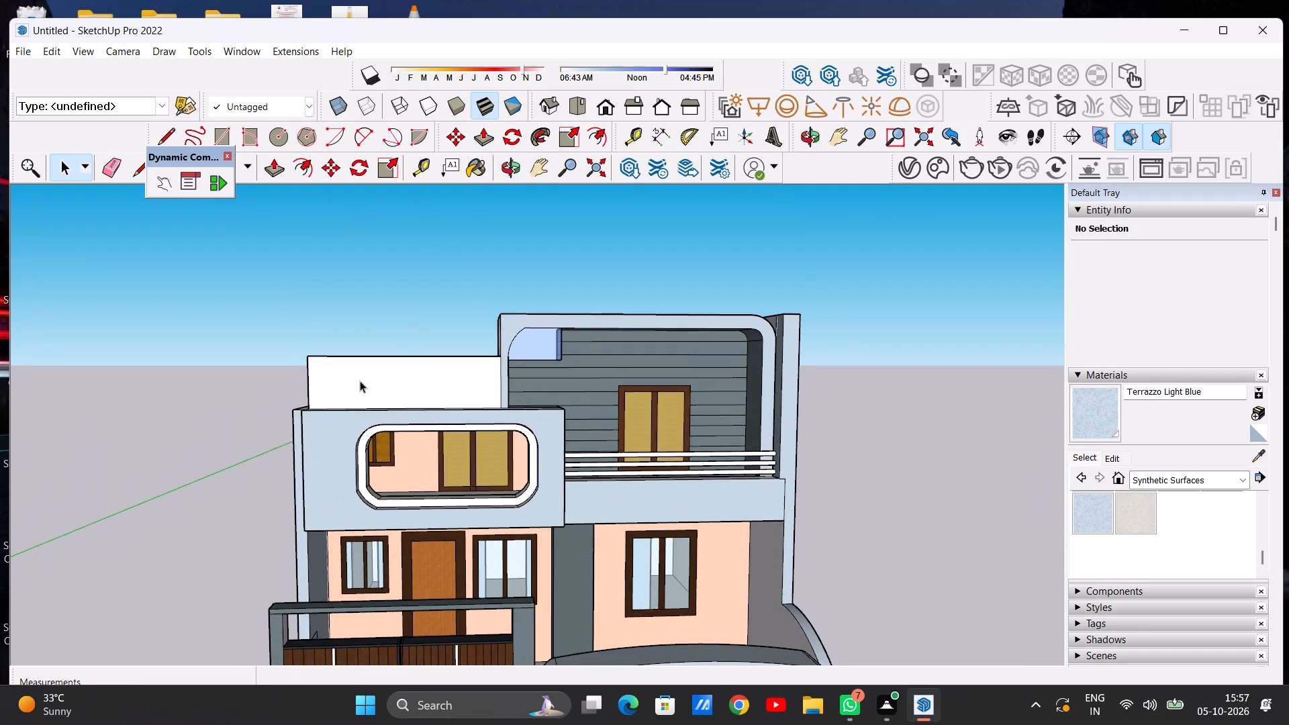
{"action": "scroll", "coordinate": [360, 393], "scroll_direction": "down", "scroll_amount": 11}
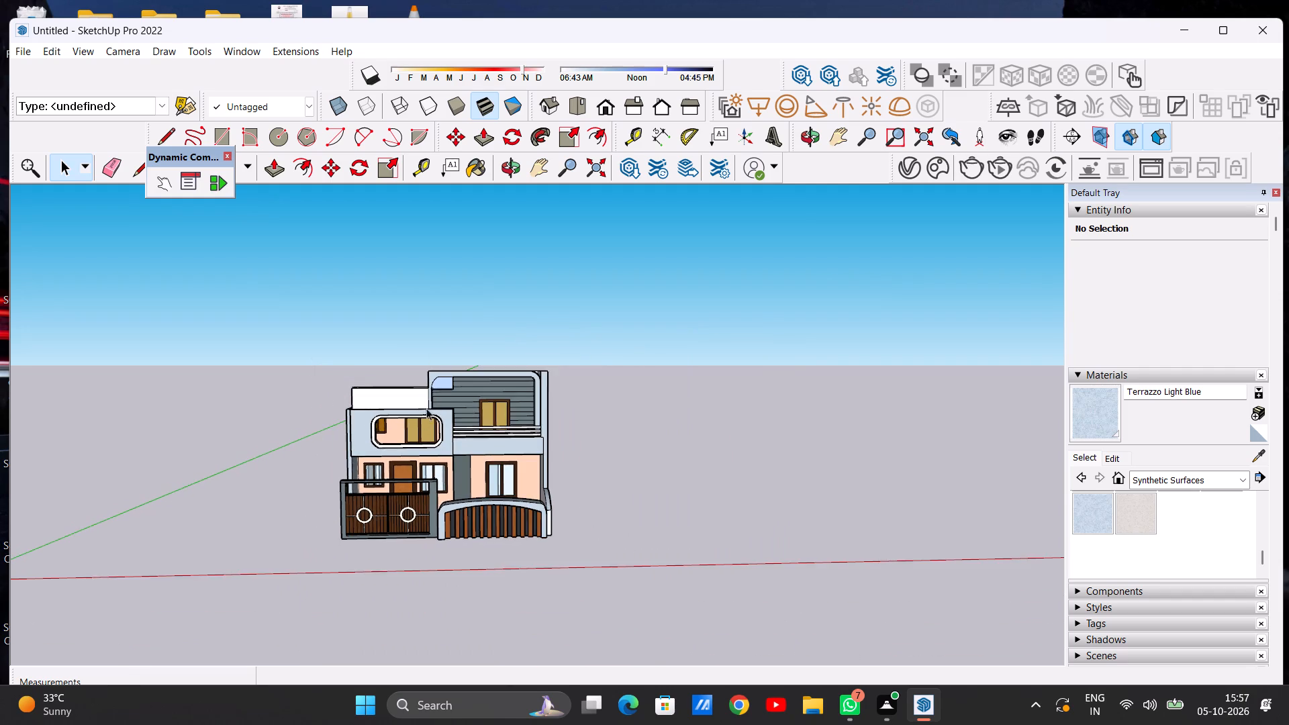
Paint the front, top and gate-side end faces of the raised rooftop block with Terrazzo Light Blue.
{"action": "scroll", "coordinate": [428, 379], "scroll_direction": "up", "scroll_amount": 15}
{"action": "middle_click_drag", "start_coordinate": [436, 414], "coordinate": [427, 389]}
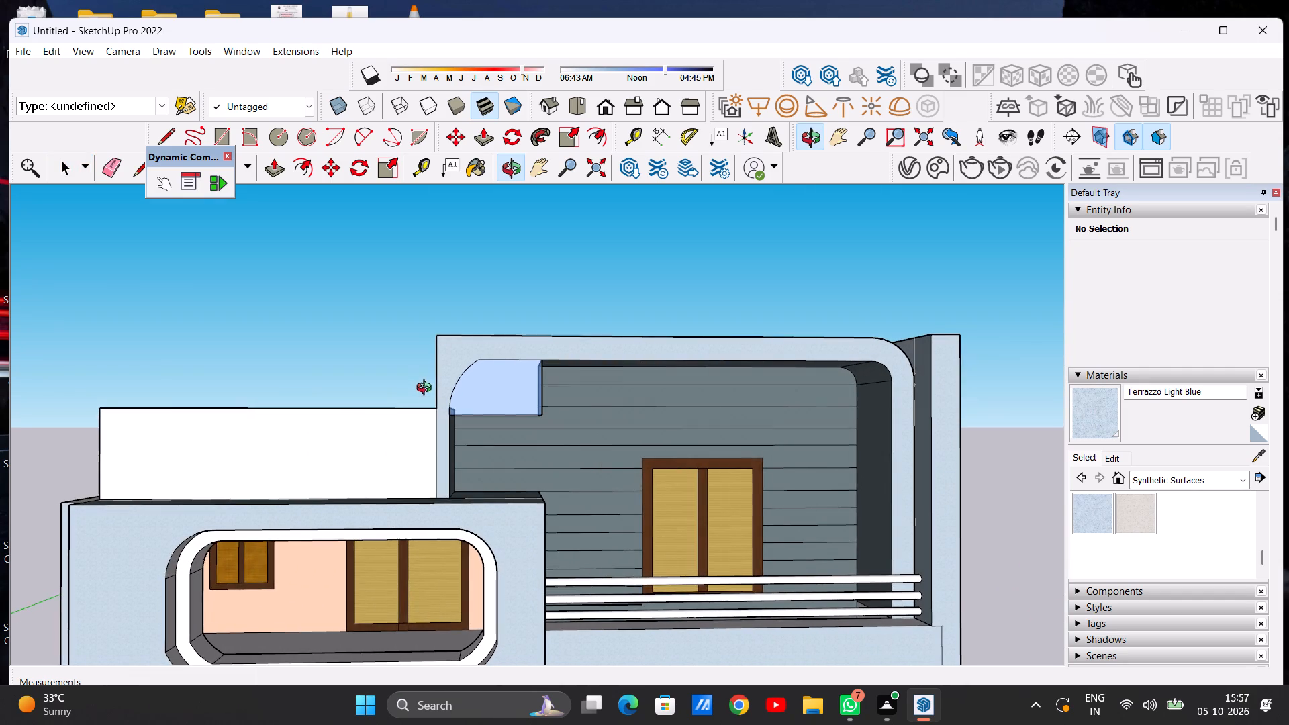
{"action": "middle_click_drag", "start_coordinate": [427, 389], "coordinate": [427, 391]}
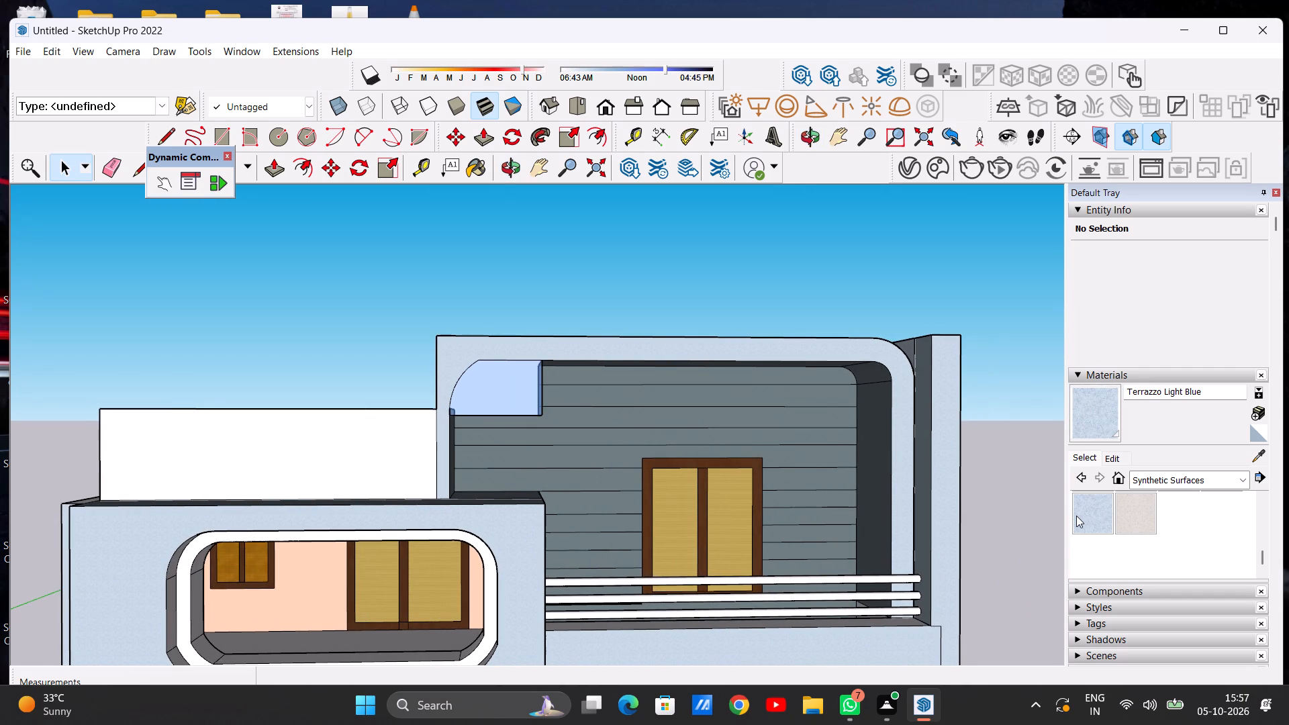
{"action": "left_click", "coordinate": [1079, 516]}
{"action": "left_click", "coordinate": [372, 441]}
{"action": "scroll", "coordinate": [422, 420], "scroll_direction": "down", "scroll_amount": 5}
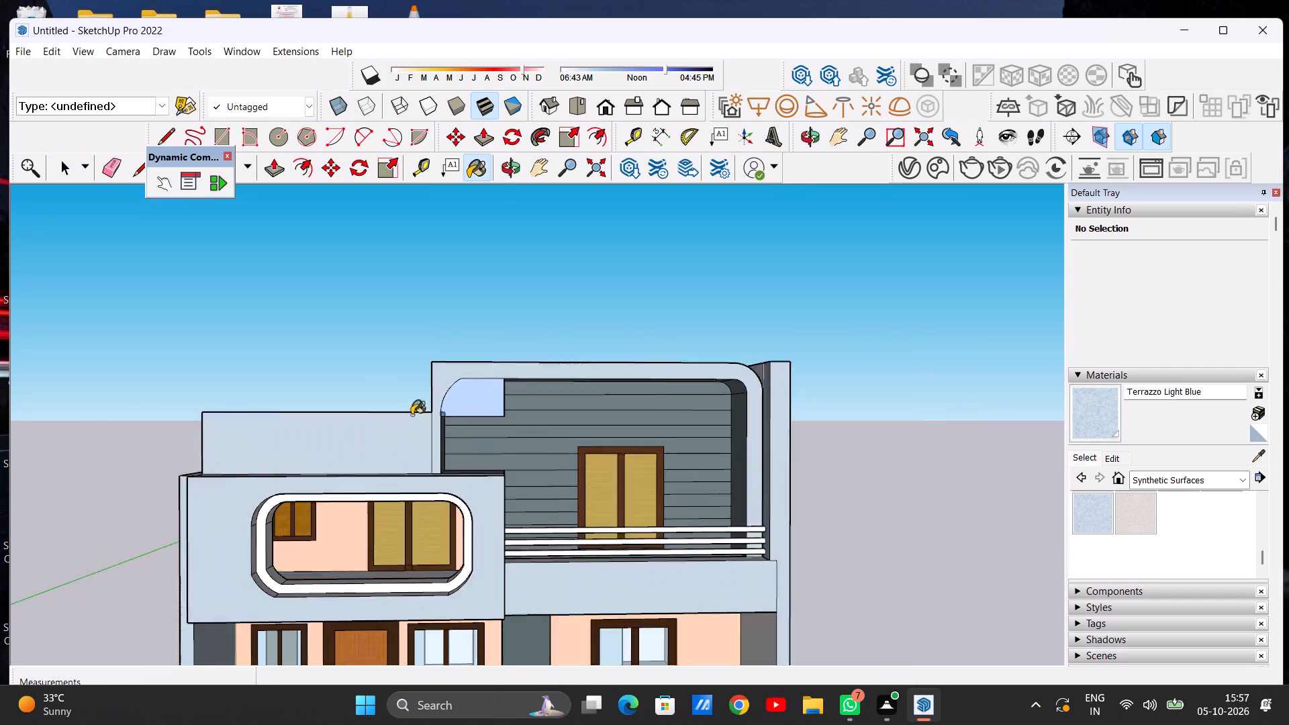
{"action": "middle_click_drag", "start_coordinate": [263, 428], "coordinate": [463, 473]}
{"action": "scroll", "coordinate": [367, 428], "scroll_direction": "up", "scroll_amount": 5}
{"action": "left_click", "coordinate": [365, 429]}
{"action": "scroll", "coordinate": [395, 408], "scroll_direction": "down", "scroll_amount": 5}
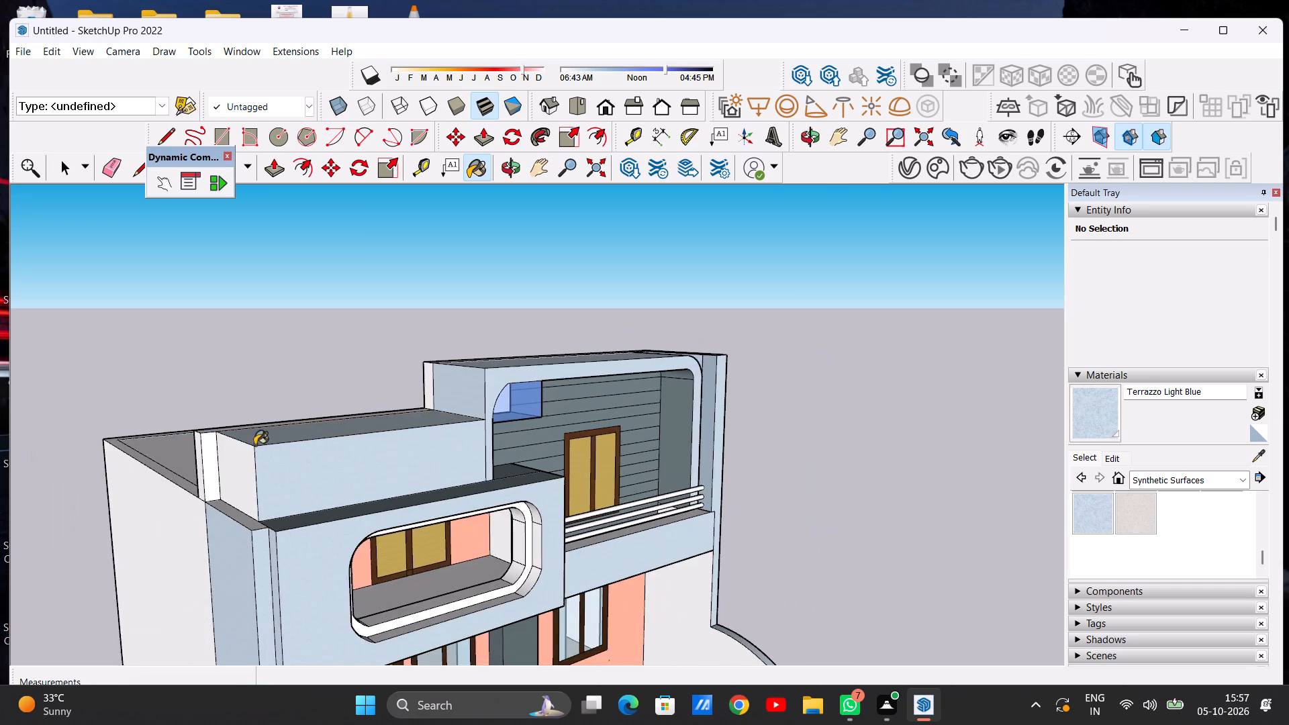
{"action": "scroll", "coordinate": [254, 446], "scroll_direction": "up", "scroll_amount": 6}
{"action": "left_click", "coordinate": [233, 471]}
{"action": "left_click", "coordinate": [188, 461]}
{"action": "left_click", "coordinate": [164, 464]}
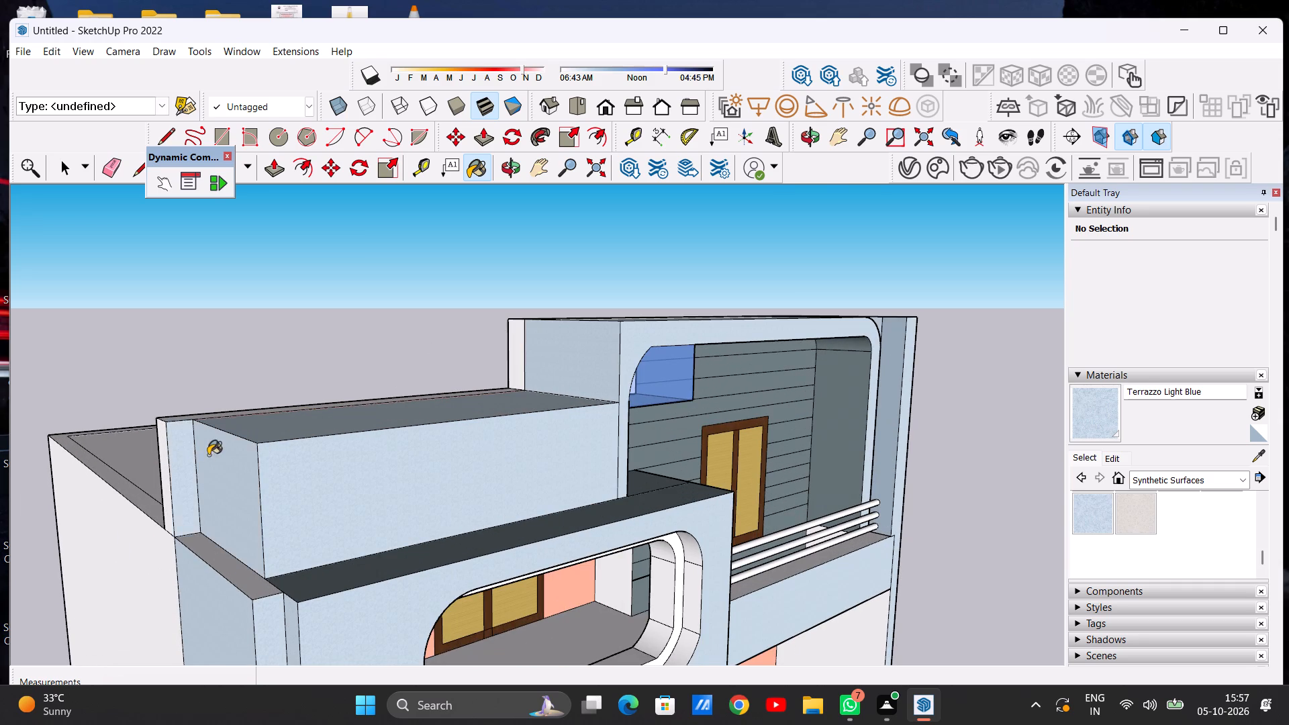
Paint the end strip and top edge behind the balcony frame, and the rooftop block's rear top strip, with Terrazzo Light Blue.
{"action": "scroll", "coordinate": [208, 455], "scroll_direction": "down", "scroll_amount": 11}
{"action": "middle_click_drag", "start_coordinate": [350, 459], "coordinate": [300, 527]}
{"action": "scroll", "coordinate": [360, 407], "scroll_direction": "up", "scroll_amount": 14}
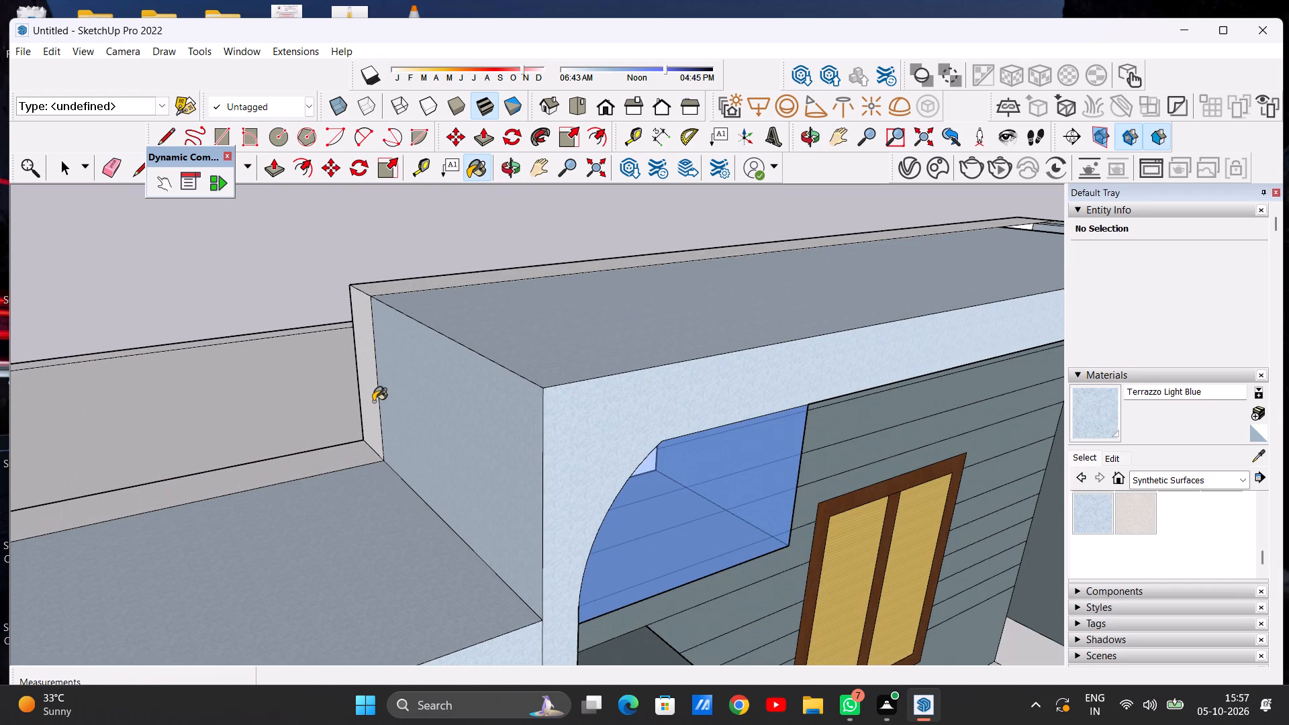
{"action": "left_click", "coordinate": [371, 399]}
{"action": "left_click", "coordinate": [343, 455]}
{"action": "scroll", "coordinate": [365, 450], "scroll_direction": "down", "scroll_amount": 8}
{"action": "scroll", "coordinate": [402, 438], "scroll_direction": "up", "scroll_amount": 1}
{"action": "scroll", "coordinate": [402, 438], "scroll_direction": "down", "scroll_amount": 8}
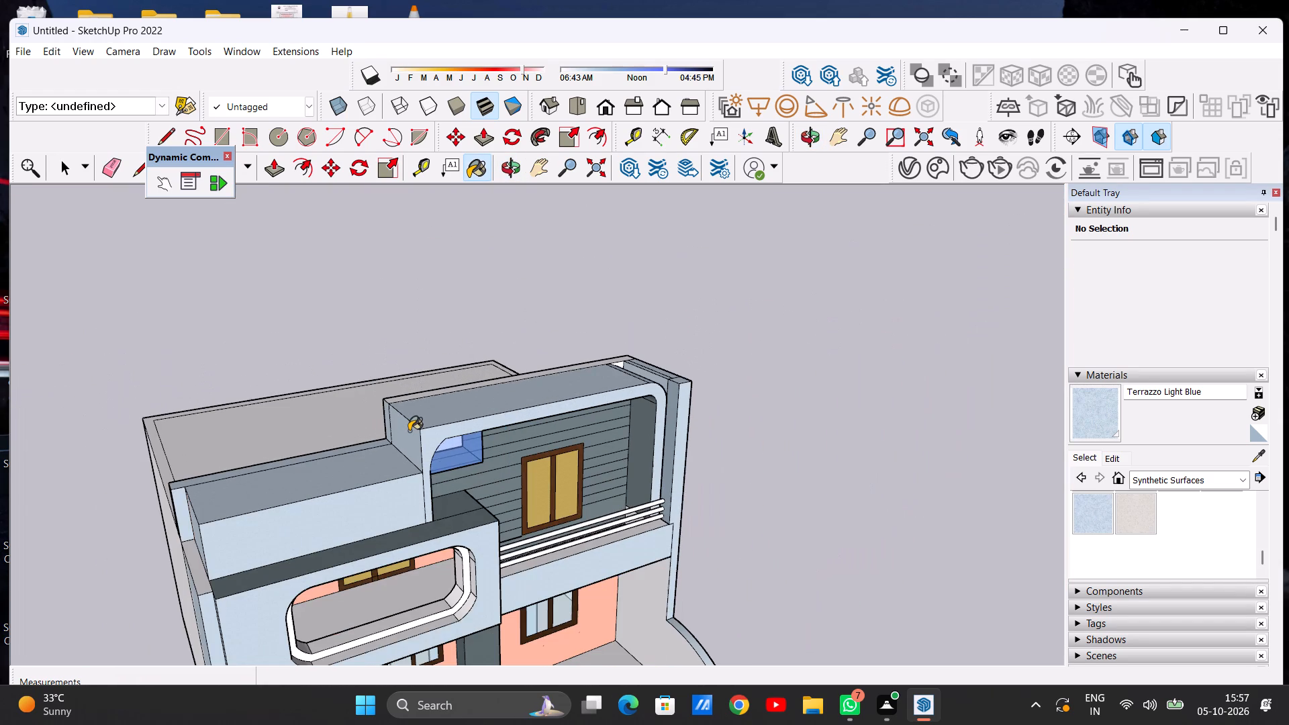
{"action": "scroll", "coordinate": [398, 382], "scroll_direction": "up", "scroll_amount": 13}
{"action": "scroll", "coordinate": [405, 427], "scroll_direction": "down", "scroll_amount": 4}
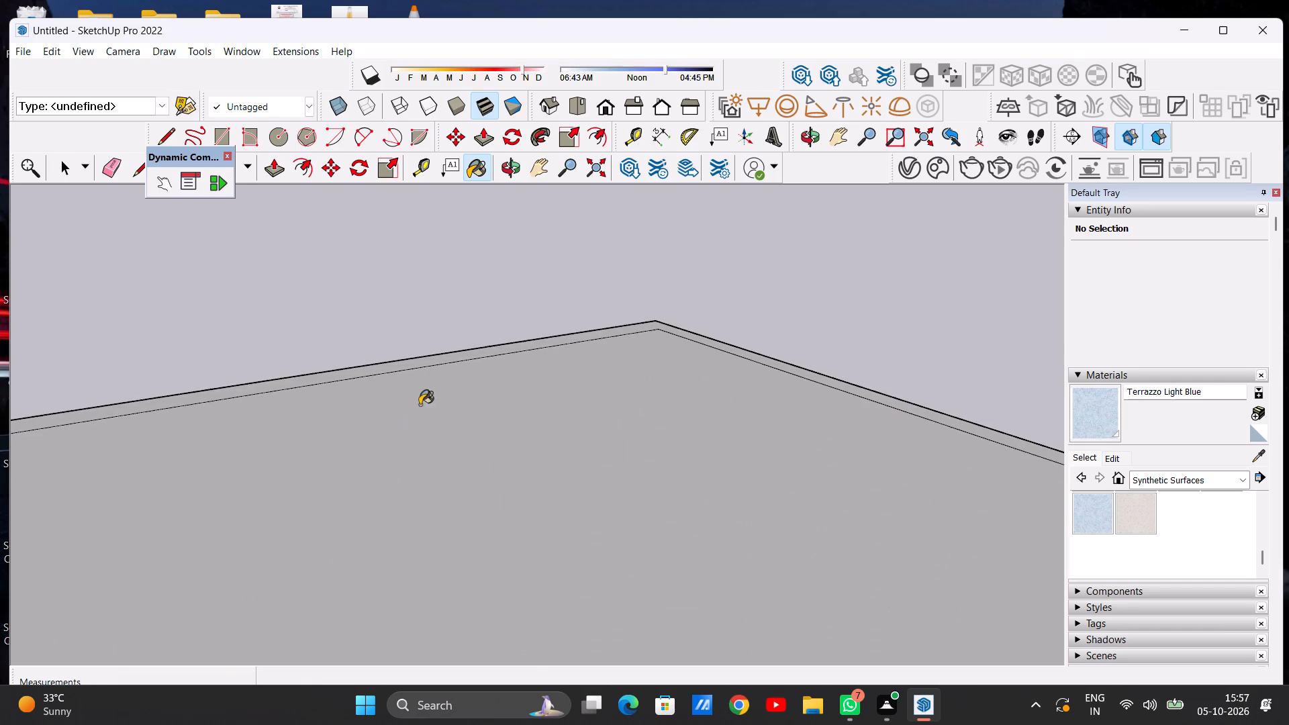
{"action": "scroll", "coordinate": [420, 405], "scroll_direction": "down", "scroll_amount": 4}
{"action": "left_click", "coordinate": [414, 465]}
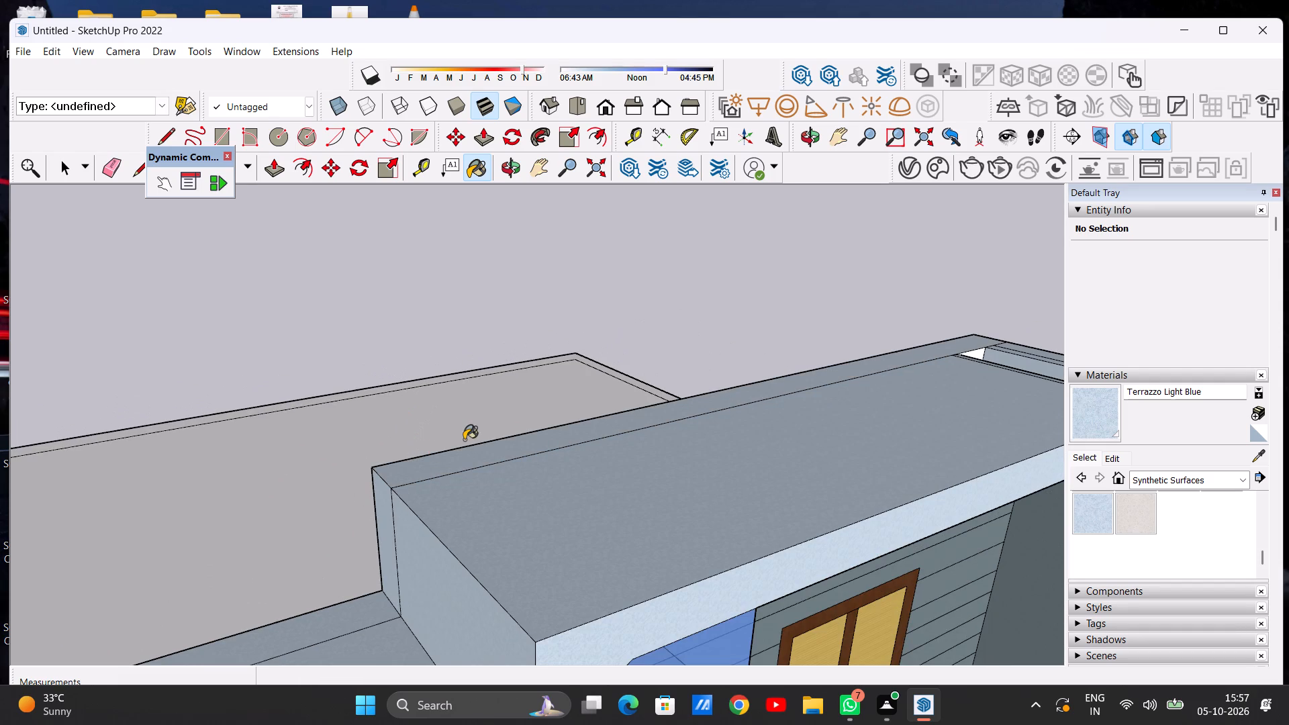
{"action": "key", "text": "space"}
Paint the large outer side wall on the arched-fence side and the narrow white strip above it with Terrazzo Light Blue.
{"action": "scroll", "coordinate": [469, 428], "scroll_direction": "down", "scroll_amount": 15}
{"action": "middle_click_drag", "start_coordinate": [467, 487], "coordinate": [324, 403]}
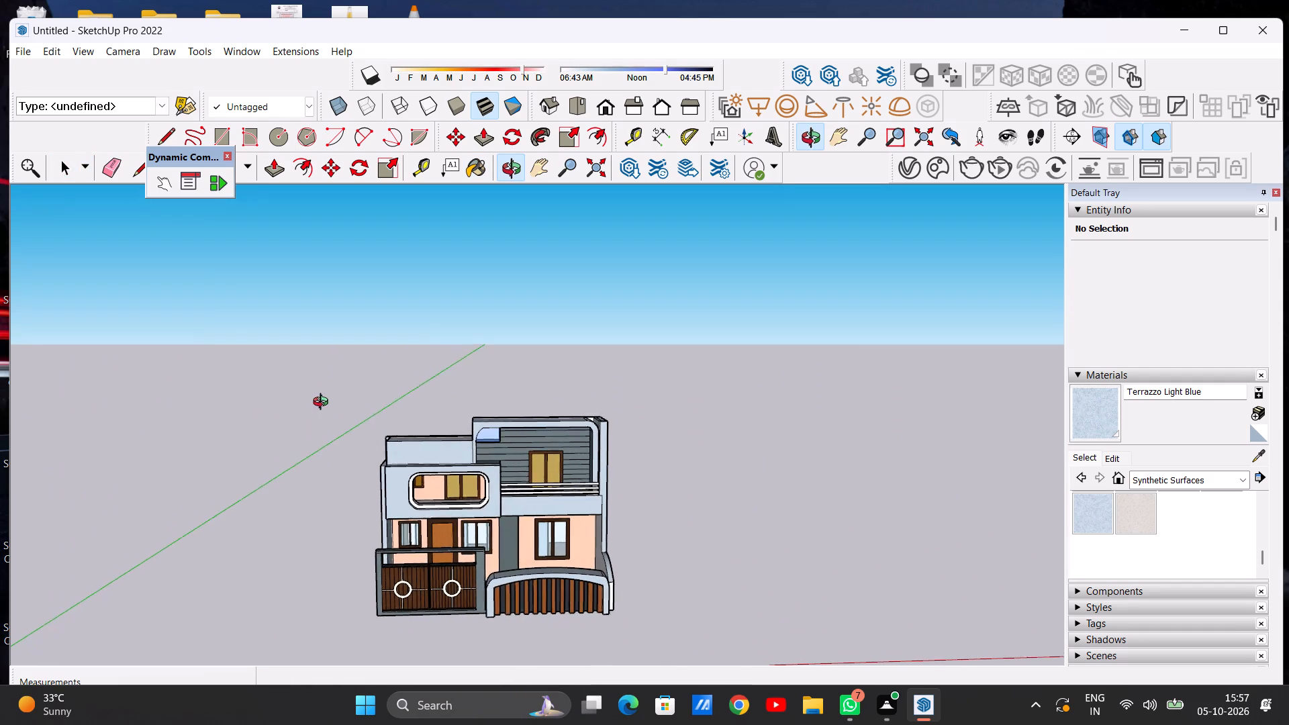
{"action": "middle_click_drag", "start_coordinate": [324, 403], "coordinate": [322, 401]}
{"action": "scroll", "coordinate": [583, 428], "scroll_direction": "up", "scroll_amount": 6}
{"action": "scroll", "coordinate": [595, 429], "scroll_direction": "down", "scroll_amount": 7}
{"action": "middle_click_drag", "start_coordinate": [702, 467], "coordinate": [694, 467]}
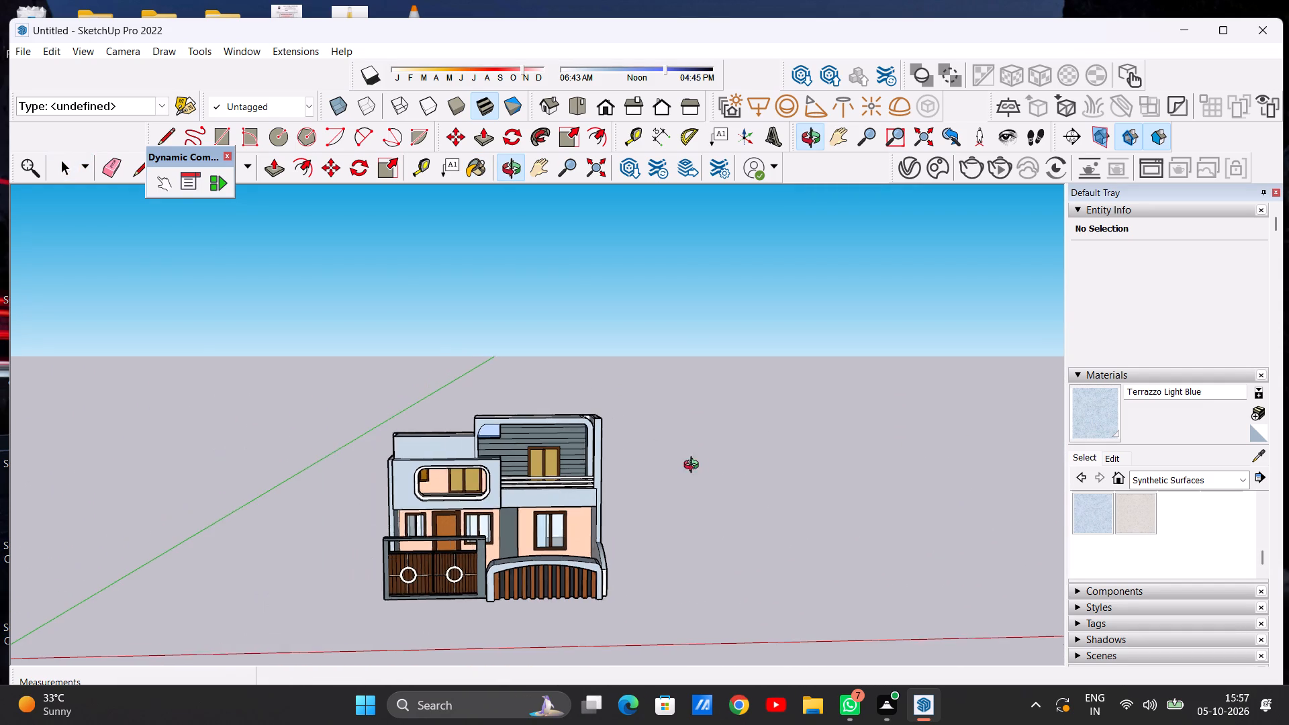
{"action": "middle_click_drag", "start_coordinate": [694, 467], "coordinate": [249, 467]}
{"action": "scroll", "coordinate": [673, 481], "scroll_direction": "up", "scroll_amount": 5}
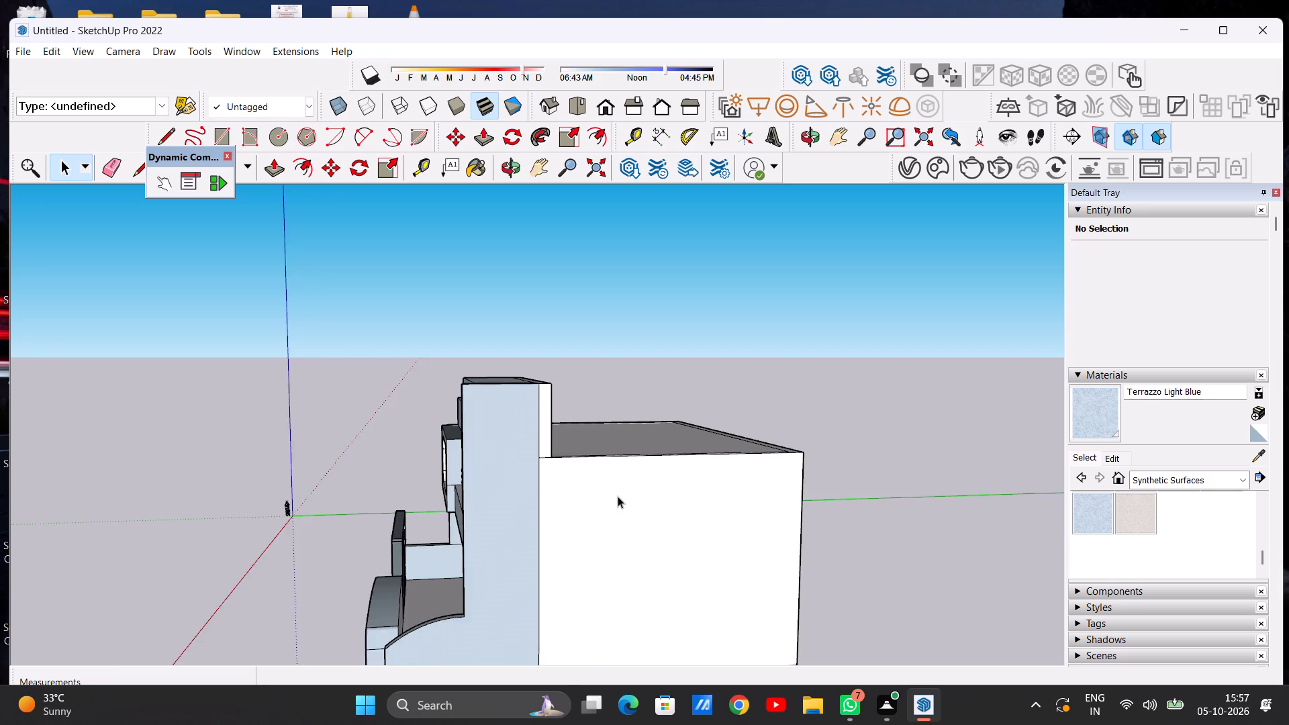
{"action": "scroll", "coordinate": [618, 496], "scroll_direction": "down", "scroll_amount": 5}
{"action": "scroll", "coordinate": [768, 508], "scroll_direction": "up", "scroll_amount": 4}
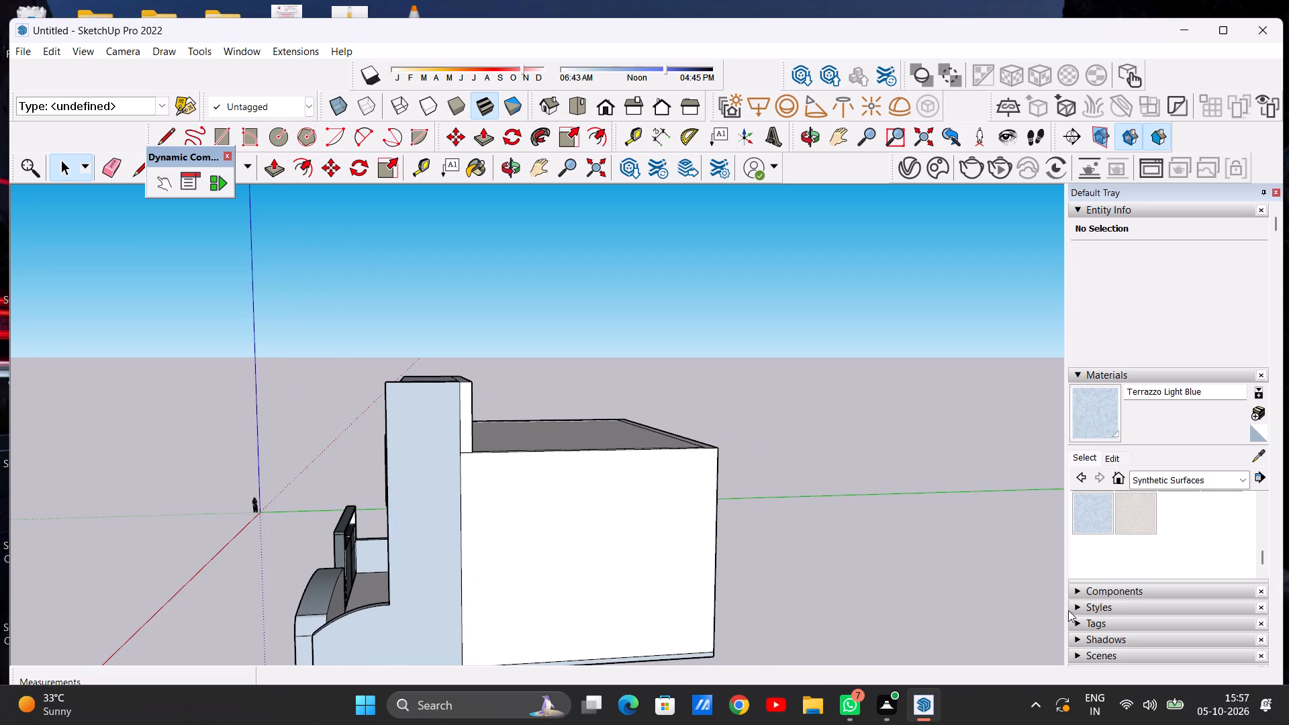
{"action": "left_click", "coordinate": [1094, 524]}
{"action": "left_click", "coordinate": [598, 630]}
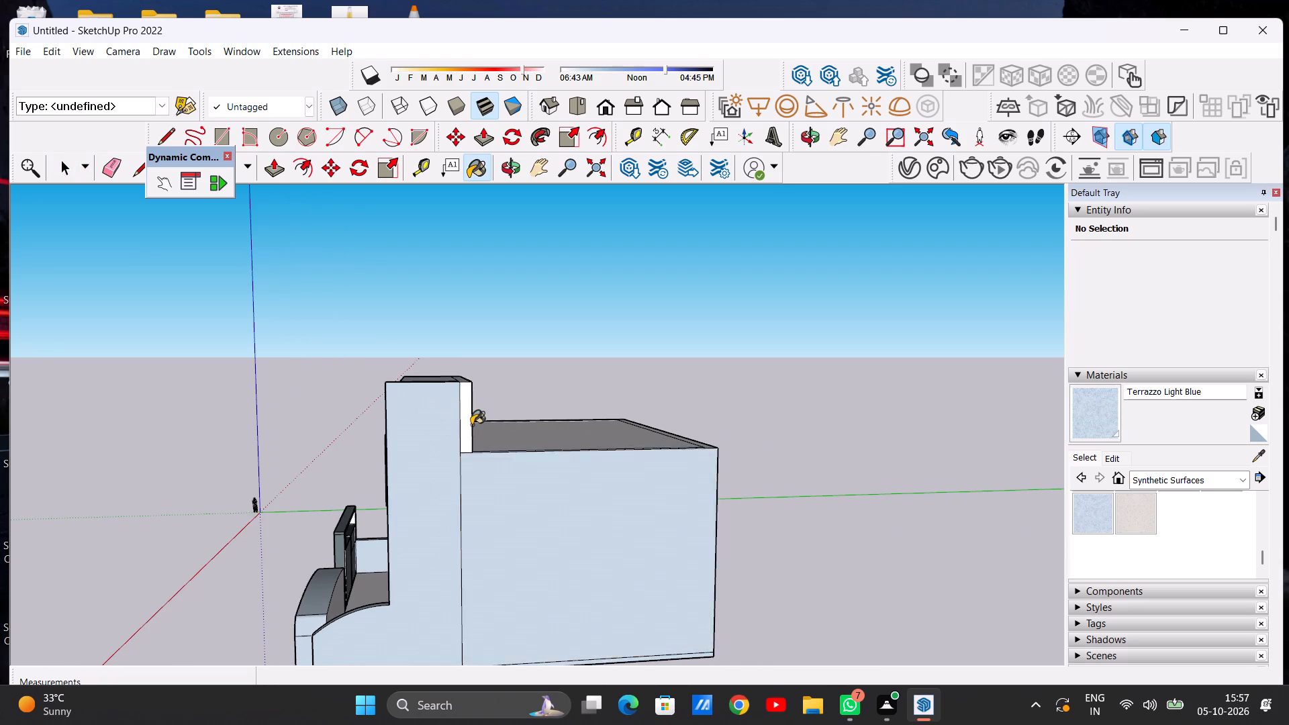
{"action": "scroll", "coordinate": [471, 425], "scroll_direction": "up", "scroll_amount": 6}
{"action": "left_click", "coordinate": [465, 426]}
Paint the large white outer side wall on the gate side with Terrazzo Light Blue.
{"action": "scroll", "coordinate": [455, 511], "scroll_direction": "down", "scroll_amount": 14}
{"action": "middle_click_drag", "start_coordinate": [387, 542], "coordinate": [673, 477]}
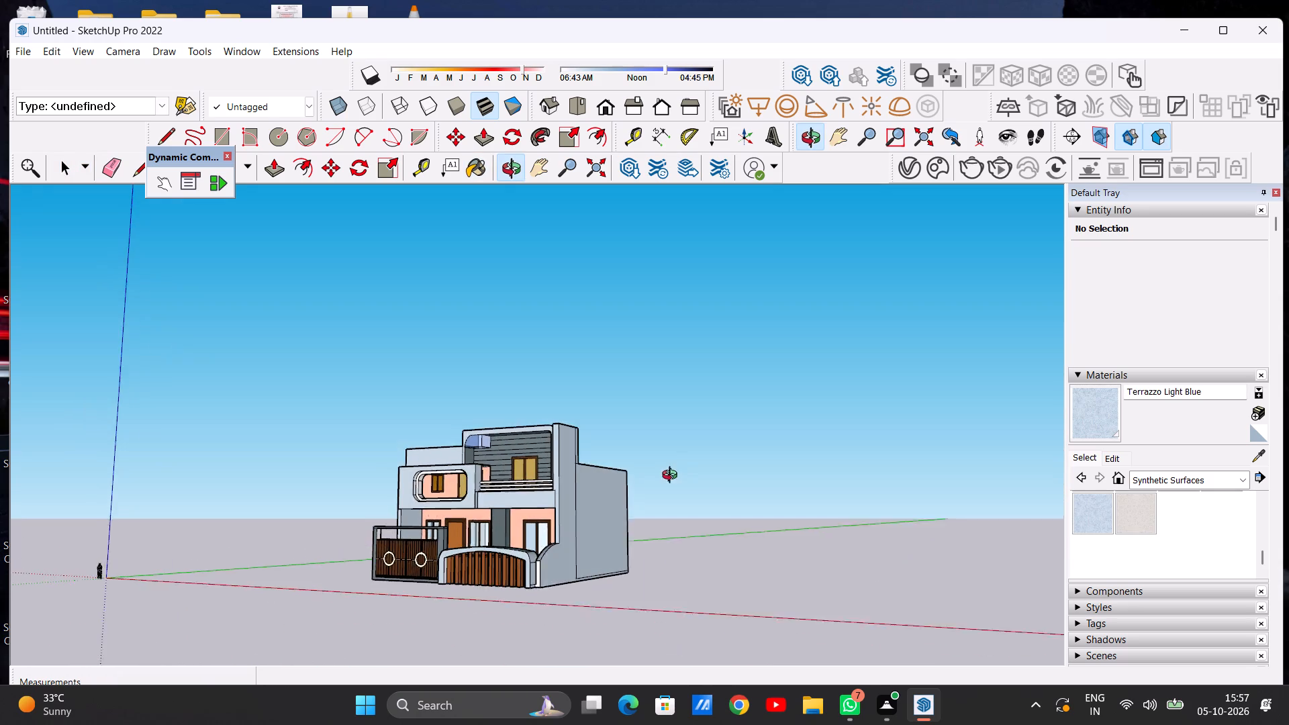
{"action": "middle_click_drag", "start_coordinate": [673, 477], "coordinate": [677, 474]}
{"action": "middle_click_drag", "start_coordinate": [375, 489], "coordinate": [626, 542]}
{"action": "middle_click_drag", "start_coordinate": [316, 529], "coordinate": [499, 556]}
{"action": "scroll", "coordinate": [394, 548], "scroll_direction": "up", "scroll_amount": 4}
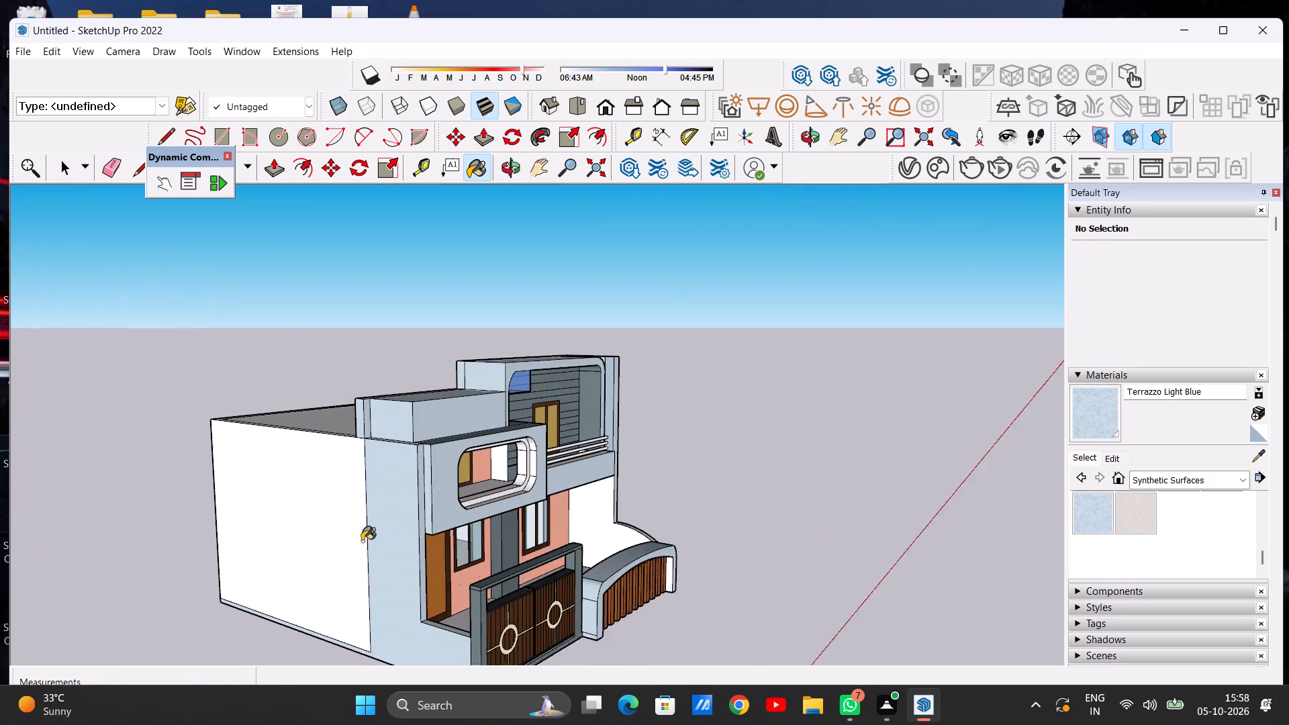
{"action": "scroll", "coordinate": [362, 541], "scroll_direction": "up", "scroll_amount": 2}
{"action": "left_click", "coordinate": [291, 540]}
Paint the white inner face of the side wall behind the arched fence with Terrazzo Light Blue.
{"action": "scroll", "coordinate": [629, 527], "scroll_direction": "up", "scroll_amount": 5}
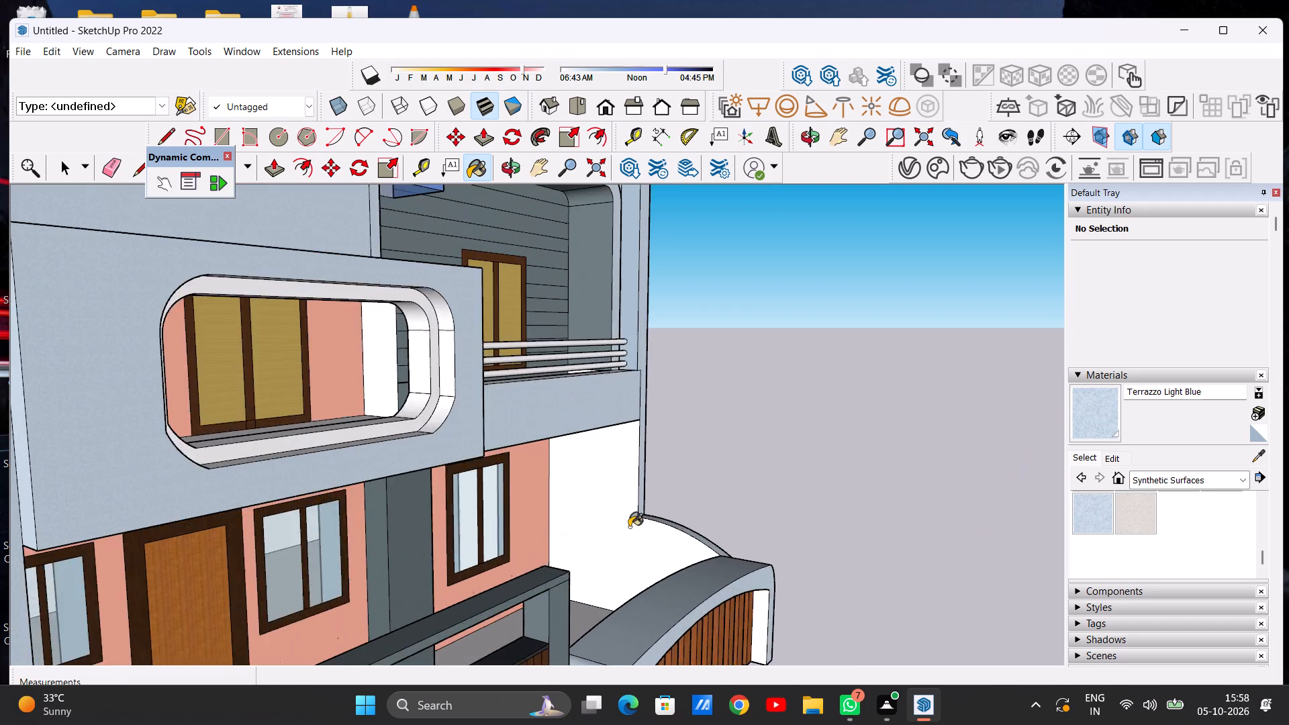
{"action": "scroll", "coordinate": [629, 527], "scroll_direction": "up", "scroll_amount": 4}
{"action": "left_click", "coordinate": [604, 528]}
Paint the remaining outer end faces of the arched front fence with Terrazzo Light Blue.
{"action": "scroll", "coordinate": [583, 542], "scroll_direction": "down", "scroll_amount": 16}
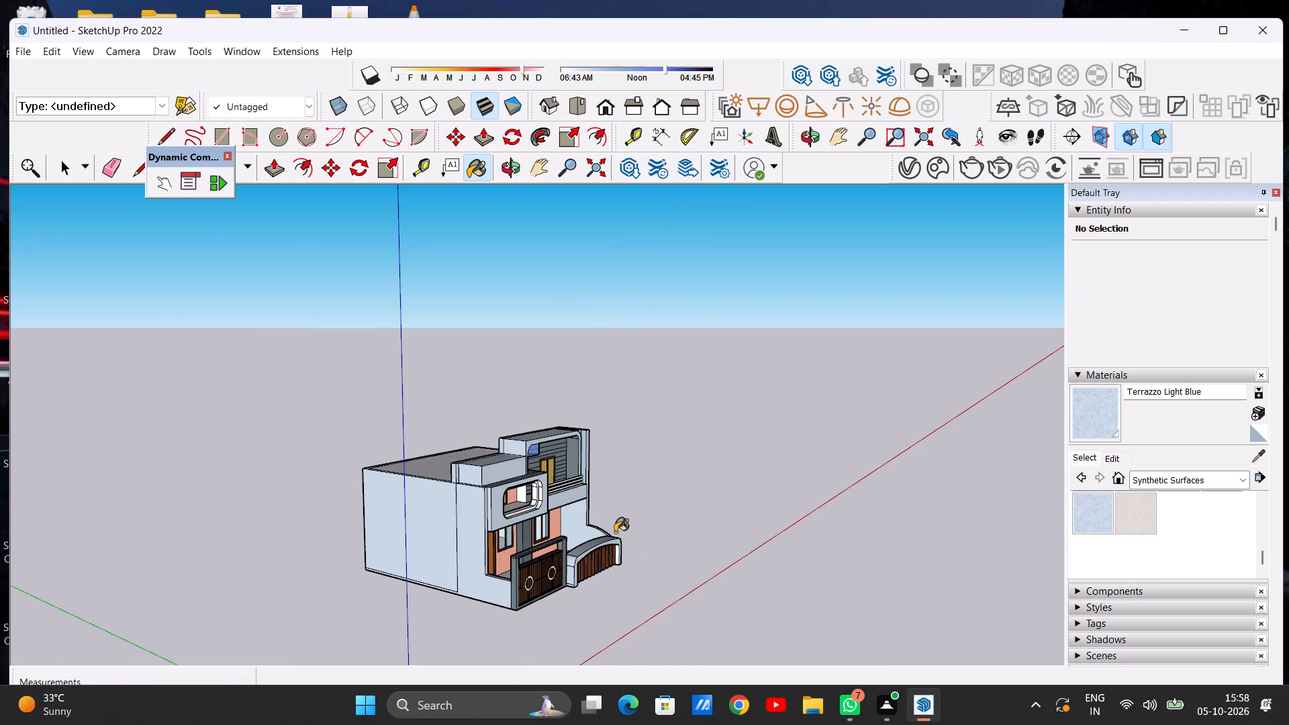
{"action": "middle_click_drag", "start_coordinate": [537, 577], "coordinate": [114, 597]}
{"action": "scroll", "coordinate": [472, 524], "scroll_direction": "up", "scroll_amount": 8}
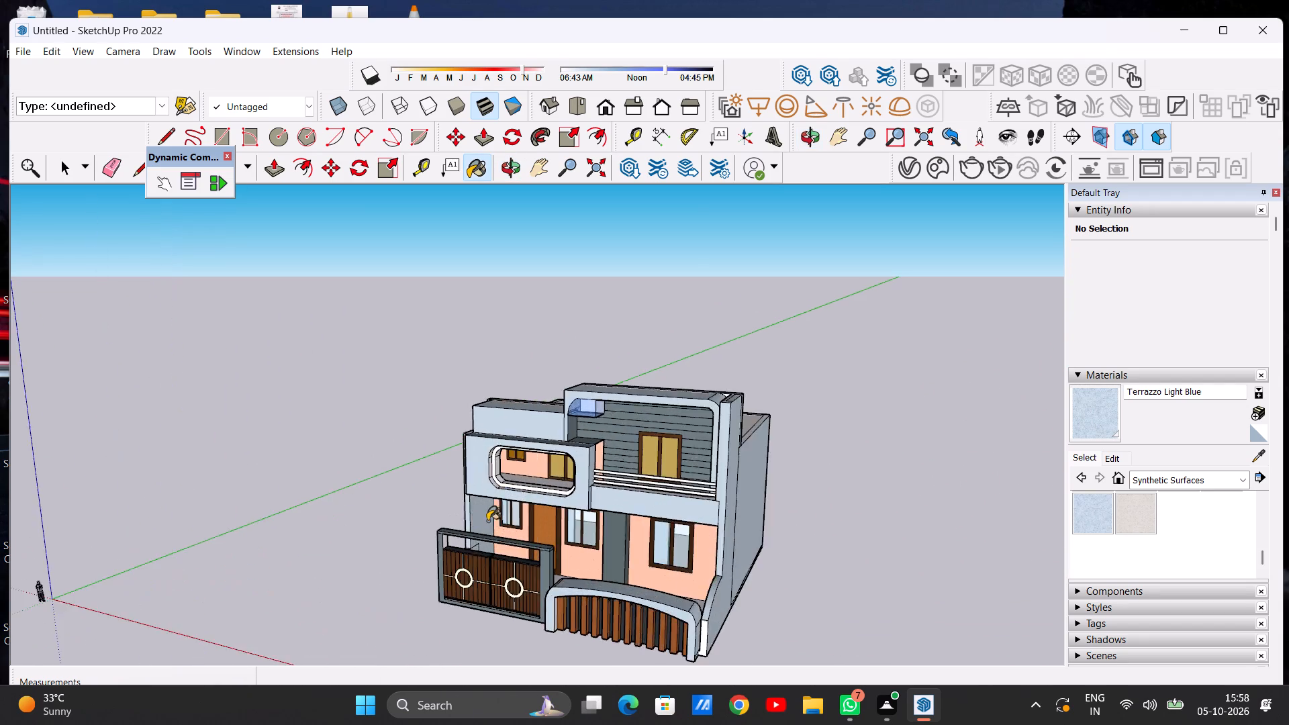
{"action": "scroll", "coordinate": [487, 521], "scroll_direction": "up", "scroll_amount": 10}
{"action": "scroll", "coordinate": [495, 554], "scroll_direction": "down", "scroll_amount": 14}
{"action": "middle_click_drag", "start_coordinate": [520, 609], "coordinate": [569, 572]}
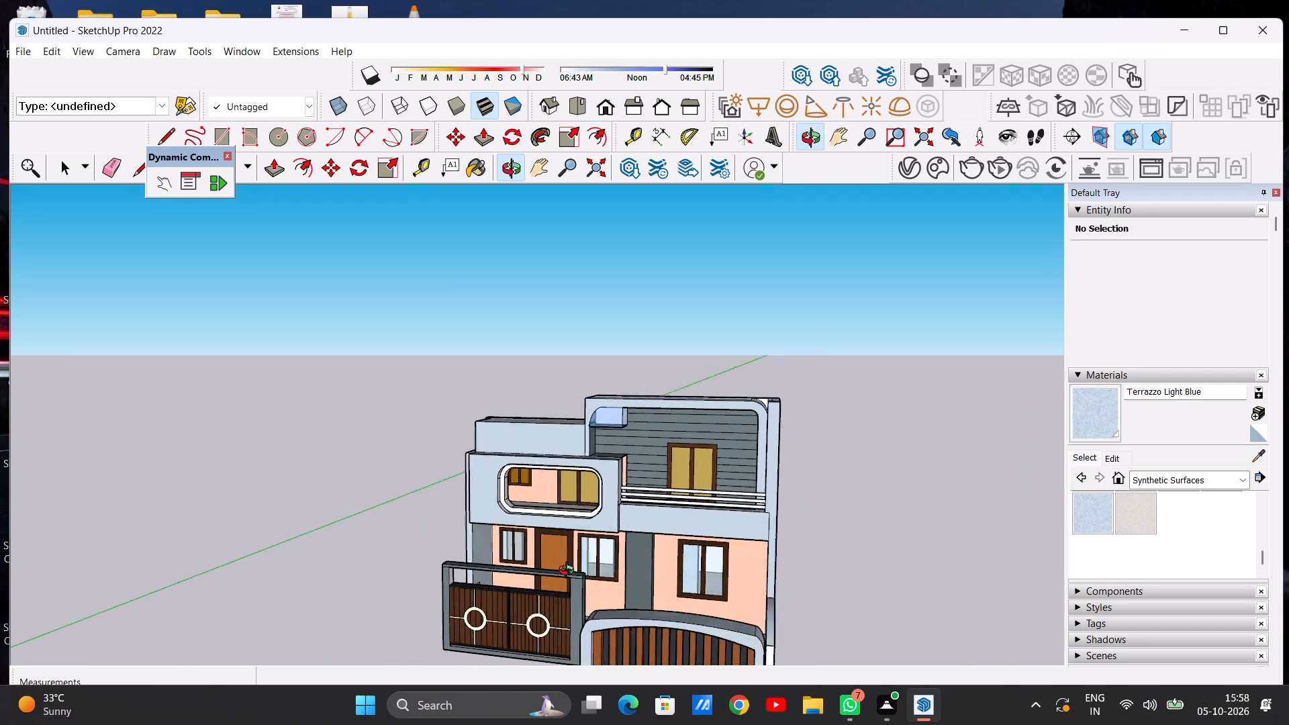
{"action": "middle_click_drag", "start_coordinate": [569, 572], "coordinate": [643, 454]}
{"action": "scroll", "coordinate": [572, 546], "scroll_direction": "down", "scroll_amount": 6}
{"action": "scroll", "coordinate": [676, 569], "scroll_direction": "up", "scroll_amount": 15}
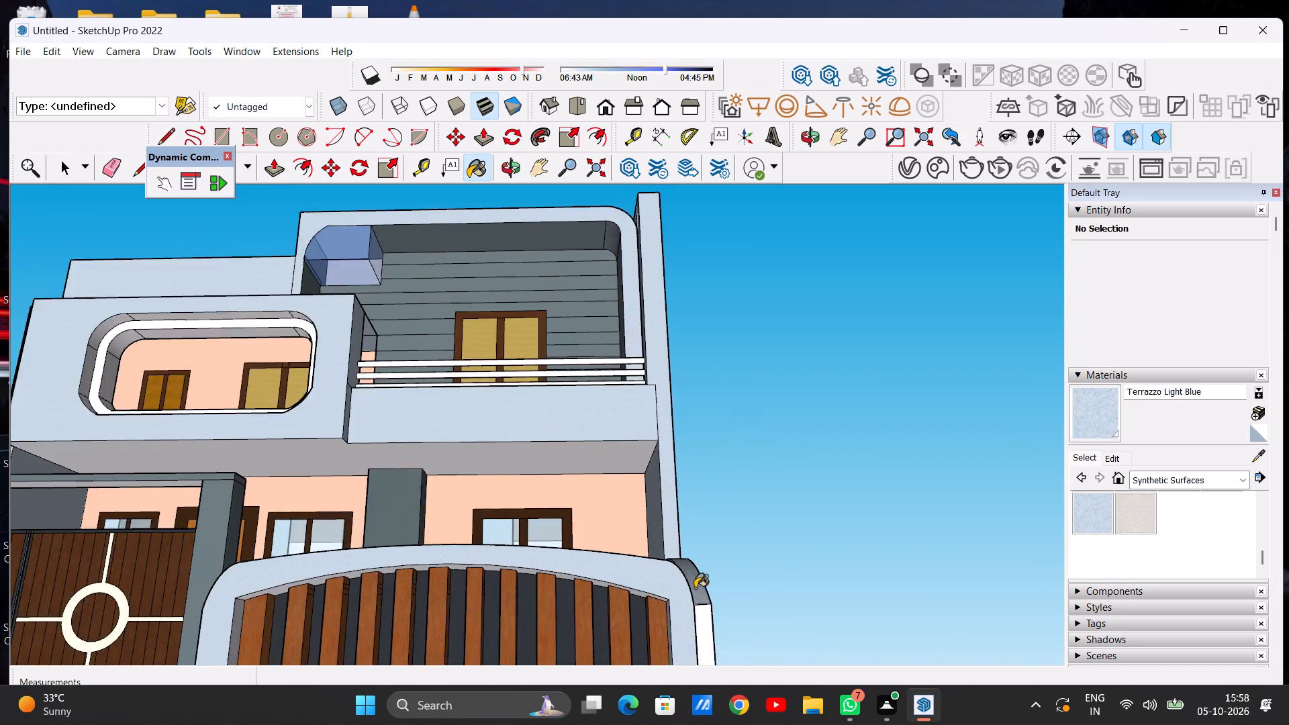
{"action": "scroll", "coordinate": [695, 588], "scroll_direction": "up", "scroll_amount": 5}
{"action": "left_click", "coordinate": [706, 632]}
{"action": "left_click", "coordinate": [700, 591]}
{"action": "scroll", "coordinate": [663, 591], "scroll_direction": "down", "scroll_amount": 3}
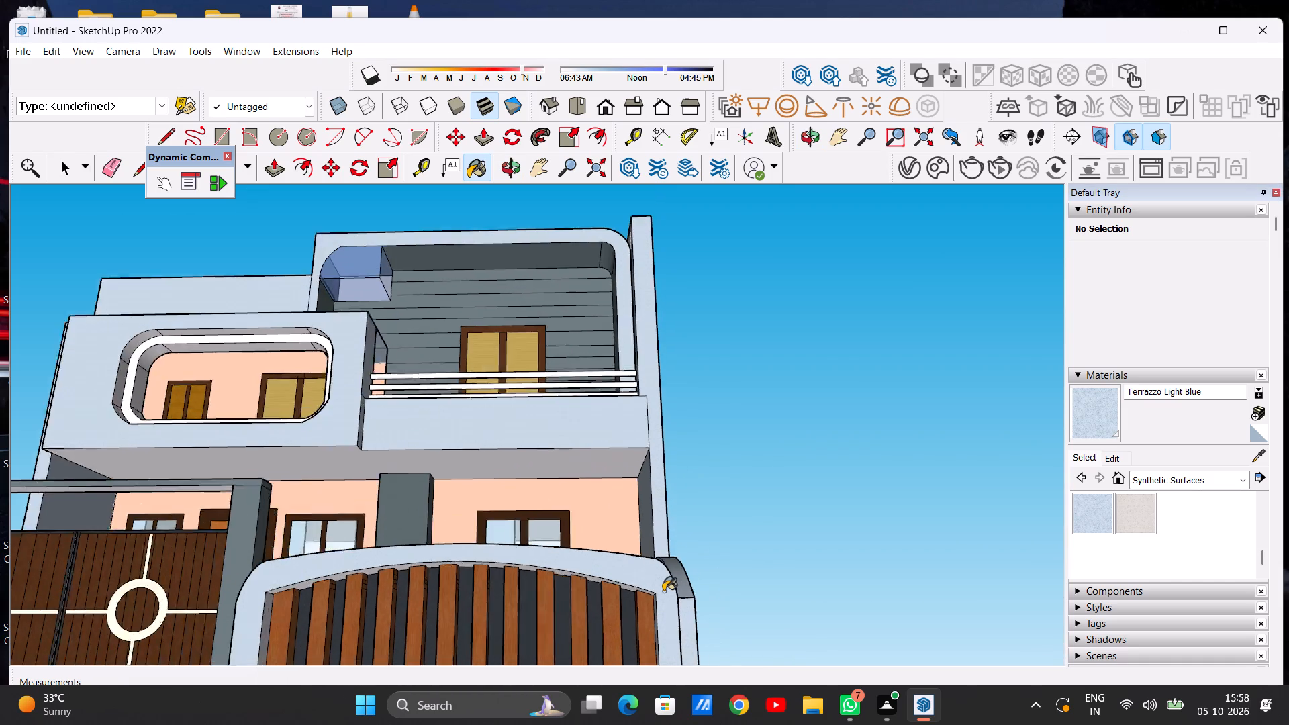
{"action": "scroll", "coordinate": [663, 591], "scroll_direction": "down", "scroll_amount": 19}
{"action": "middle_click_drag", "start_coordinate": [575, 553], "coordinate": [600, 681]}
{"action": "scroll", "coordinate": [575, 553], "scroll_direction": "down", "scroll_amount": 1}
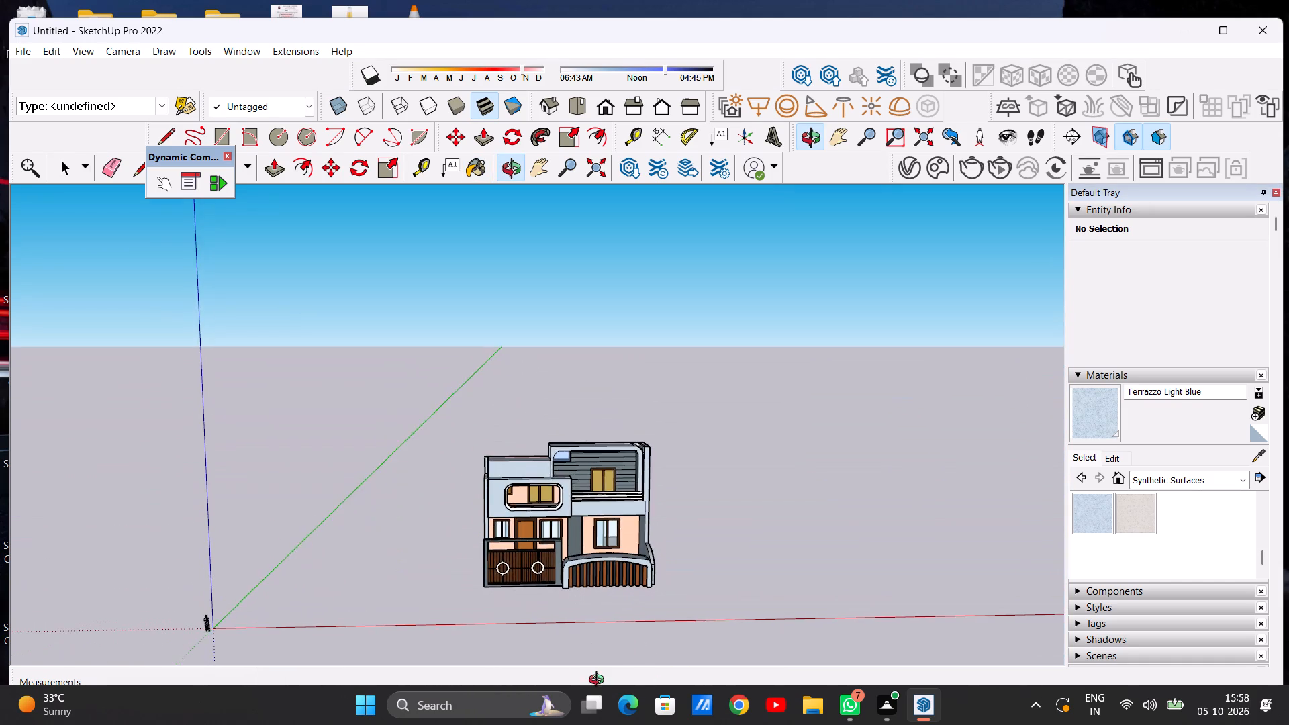
Paint the white inner side wall at the gate-side end of the balcony behind the rounded opening with Terrazzo Light Blue.
{"action": "middle_click_drag", "start_coordinate": [600, 681], "coordinate": [573, 695]}
{"action": "scroll", "coordinate": [602, 522], "scroll_direction": "up", "scroll_amount": 15}
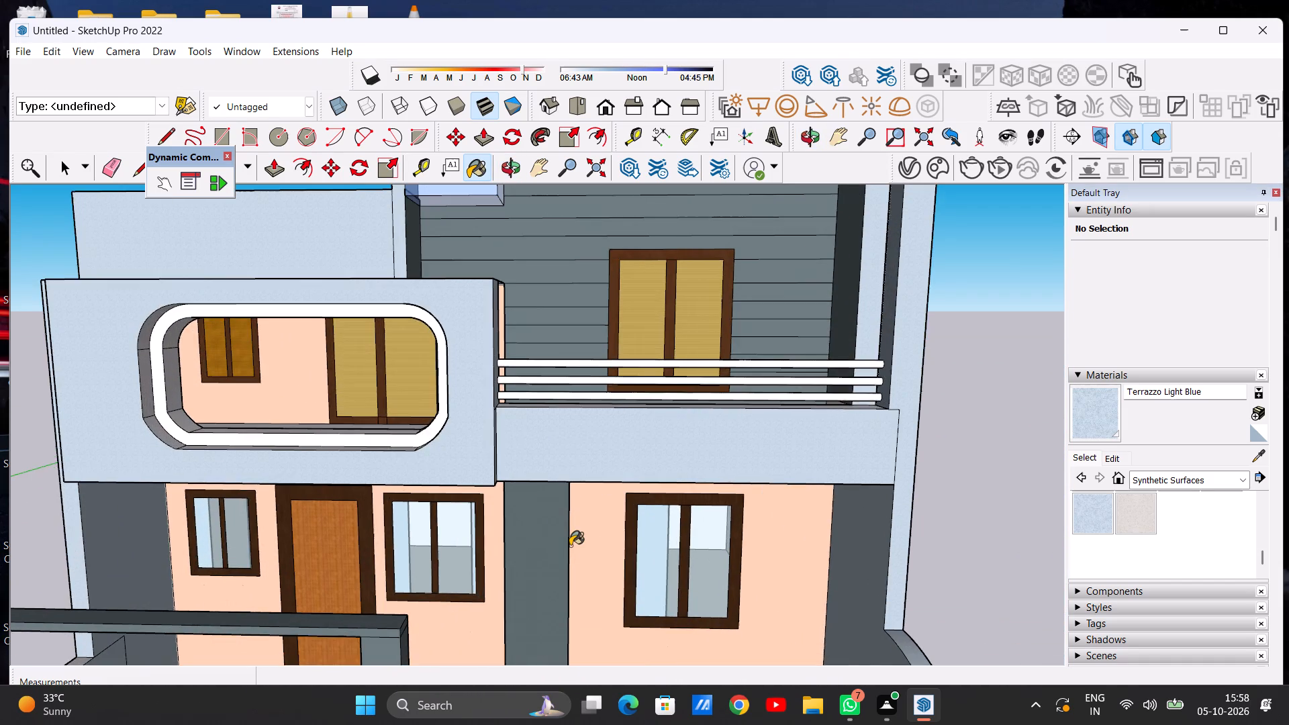
{"action": "scroll", "coordinate": [575, 542], "scroll_direction": "down", "scroll_amount": 4}
{"action": "middle_click_drag", "start_coordinate": [444, 516], "coordinate": [655, 493]}
{"action": "middle_click_drag", "start_coordinate": [316, 528], "coordinate": [475, 528]}
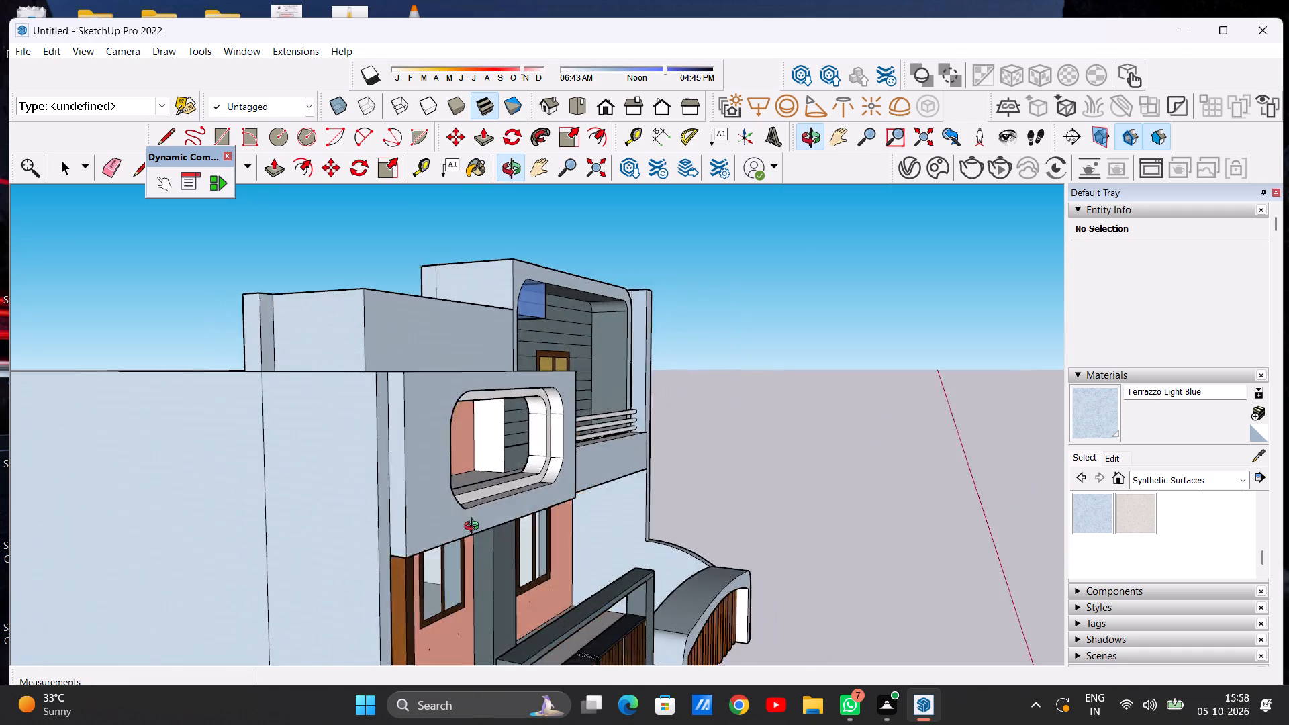
{"action": "middle_click_drag", "start_coordinate": [475, 528], "coordinate": [101, 549]}
{"action": "middle_click_drag", "start_coordinate": [516, 510], "coordinate": [157, 517]}
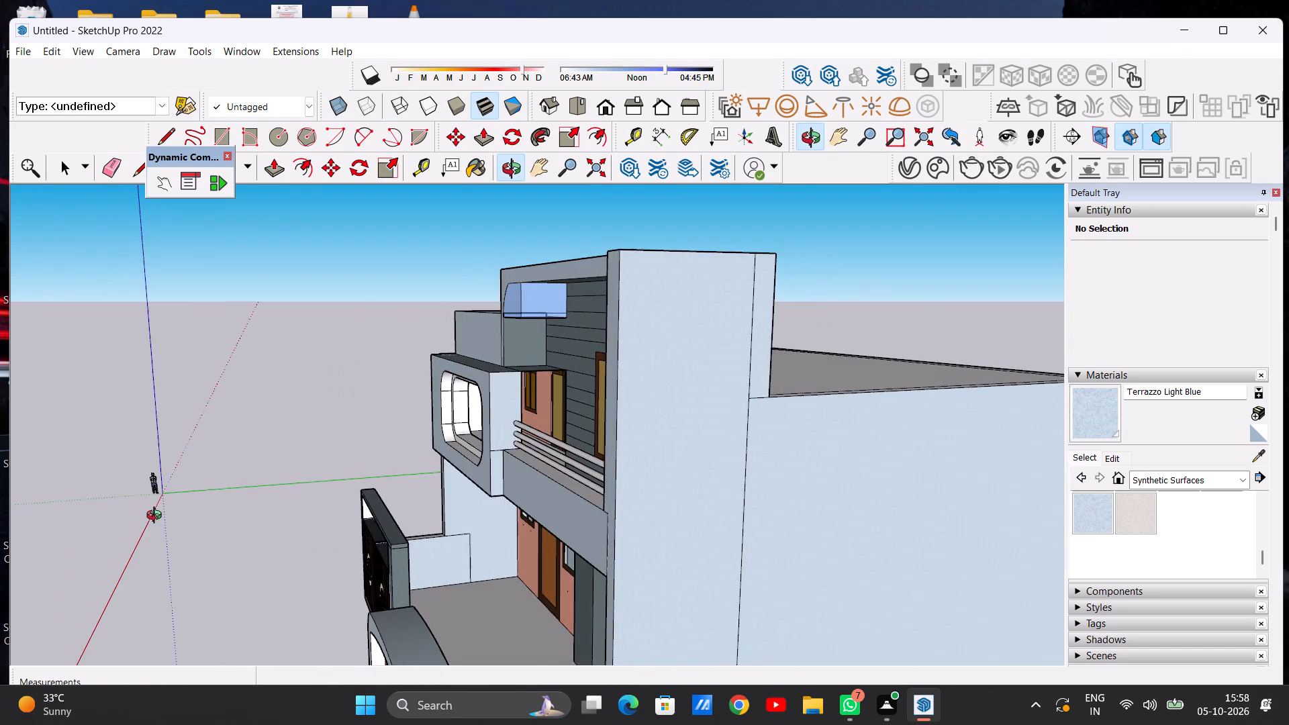
{"action": "middle_click_drag", "start_coordinate": [157, 517], "coordinate": [211, 507]}
{"action": "scroll", "coordinate": [438, 418], "scroll_direction": "up", "scroll_amount": 14}
{"action": "left_click", "coordinate": [394, 407]}
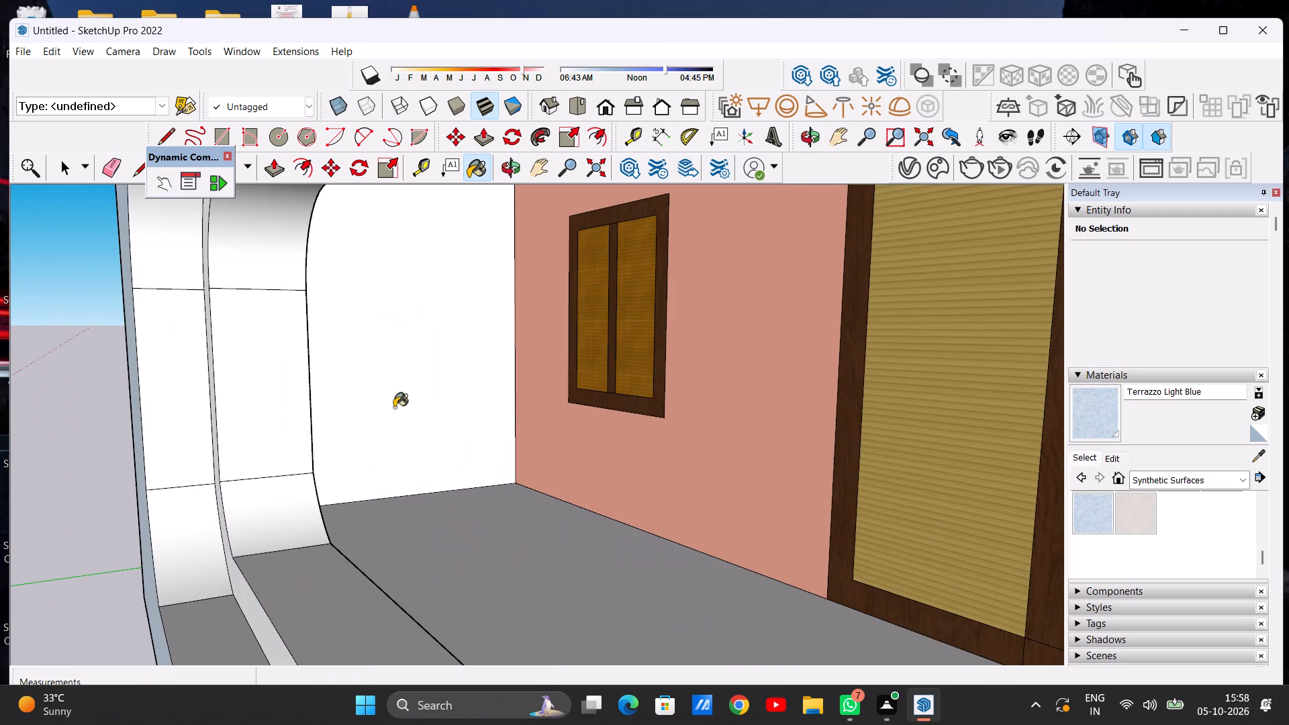
Paint the white inner wall at the opposite end of the same balcony, beside the grey plank wall, with Terrazzo Light Blue.
{"action": "scroll", "coordinate": [410, 522], "scroll_direction": "down", "scroll_amount": 17}
{"action": "middle_click_drag", "start_coordinate": [426, 524], "coordinate": [726, 505]}
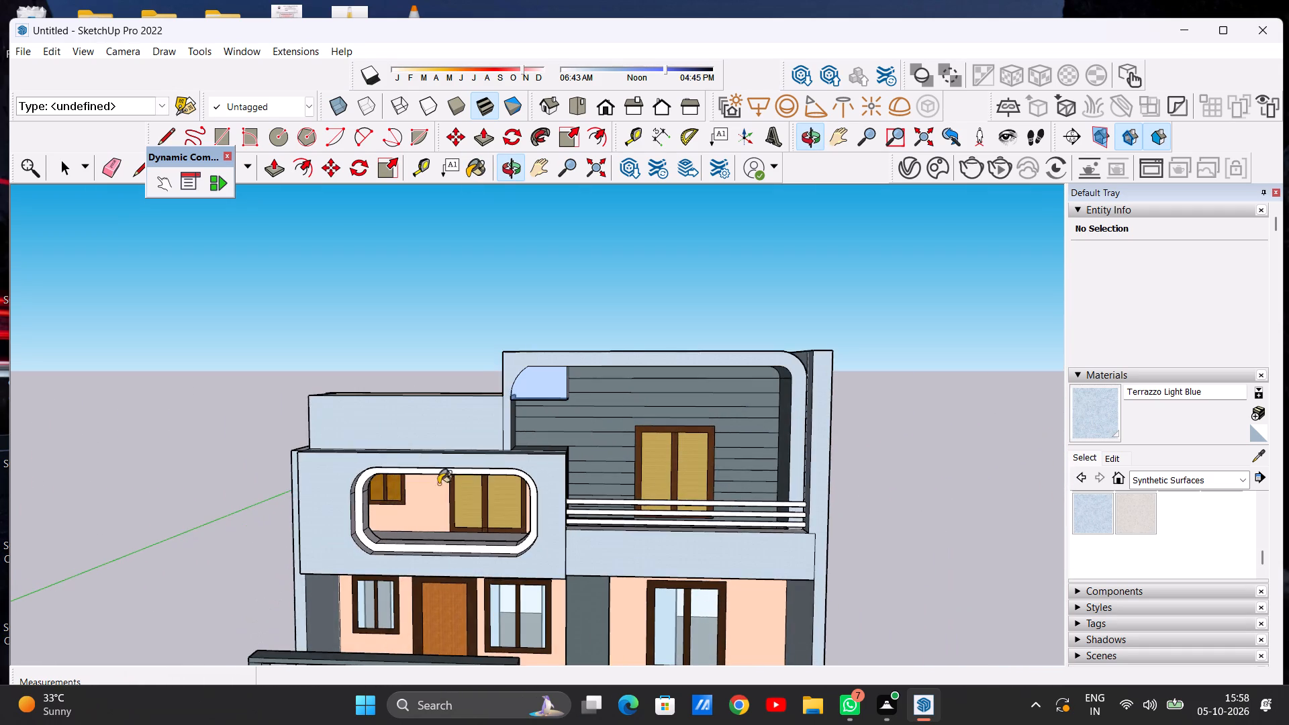
{"action": "middle_click_drag", "start_coordinate": [230, 504], "coordinate": [551, 485]}
{"action": "middle_click", "coordinate": [553, 485]}
{"action": "scroll", "coordinate": [544, 509], "scroll_direction": "up", "scroll_amount": 11}
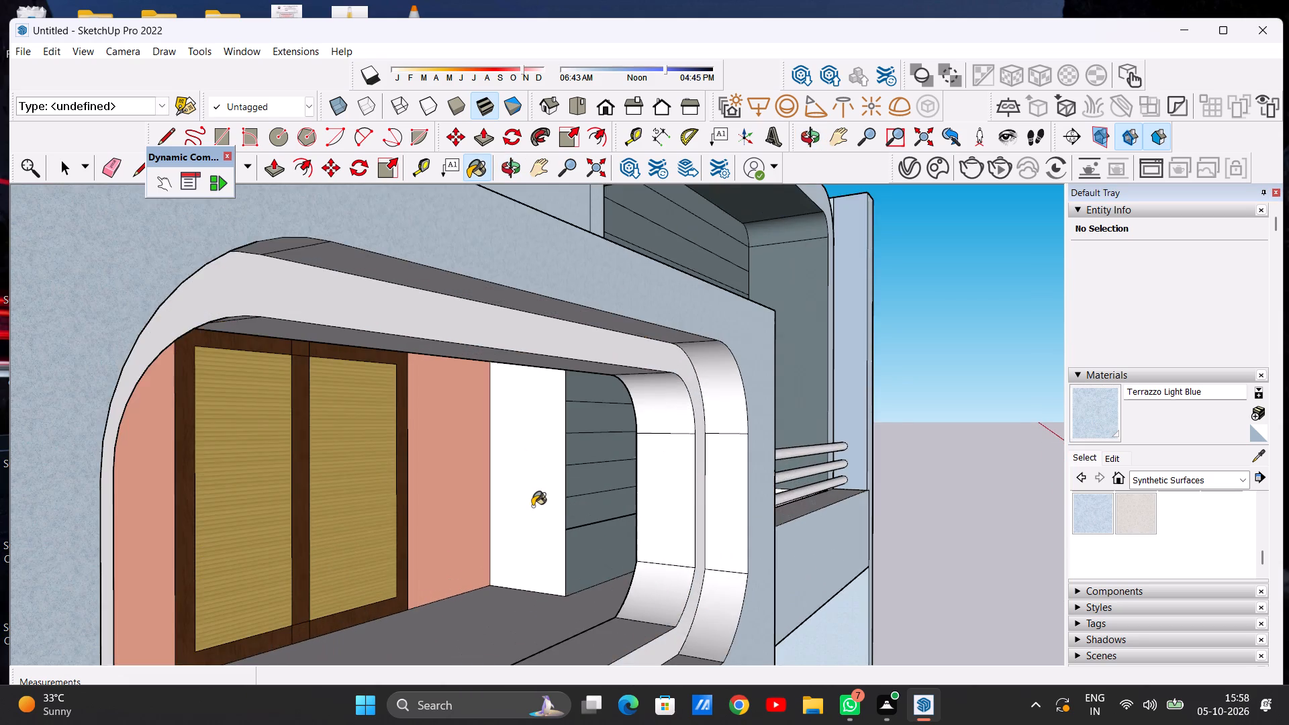
{"action": "left_click", "coordinate": [532, 506]}
Examine the painted front and sides of the house for surfaces that still need a material.
{"action": "scroll", "coordinate": [338, 592], "scroll_direction": "down", "scroll_amount": 19}
{"action": "middle_click_drag", "start_coordinate": [391, 587], "coordinate": [136, 584]}
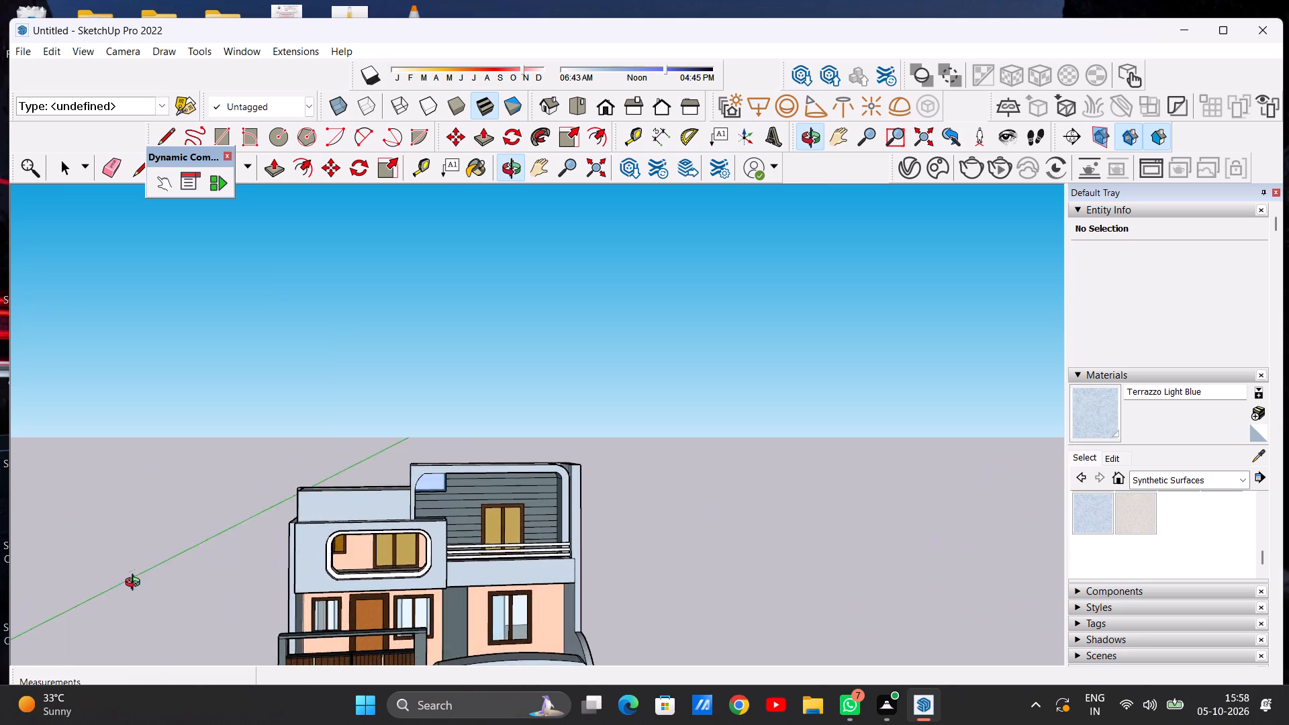
{"action": "middle_click_drag", "start_coordinate": [136, 584], "coordinate": [114, 588]}
{"action": "scroll", "coordinate": [354, 534], "scroll_direction": "down", "scroll_amount": 5}
{"action": "scroll", "coordinate": [408, 600], "scroll_direction": "up", "scroll_amount": 13}
{"action": "scroll", "coordinate": [398, 570], "scroll_direction": "down", "scroll_amount": 2}
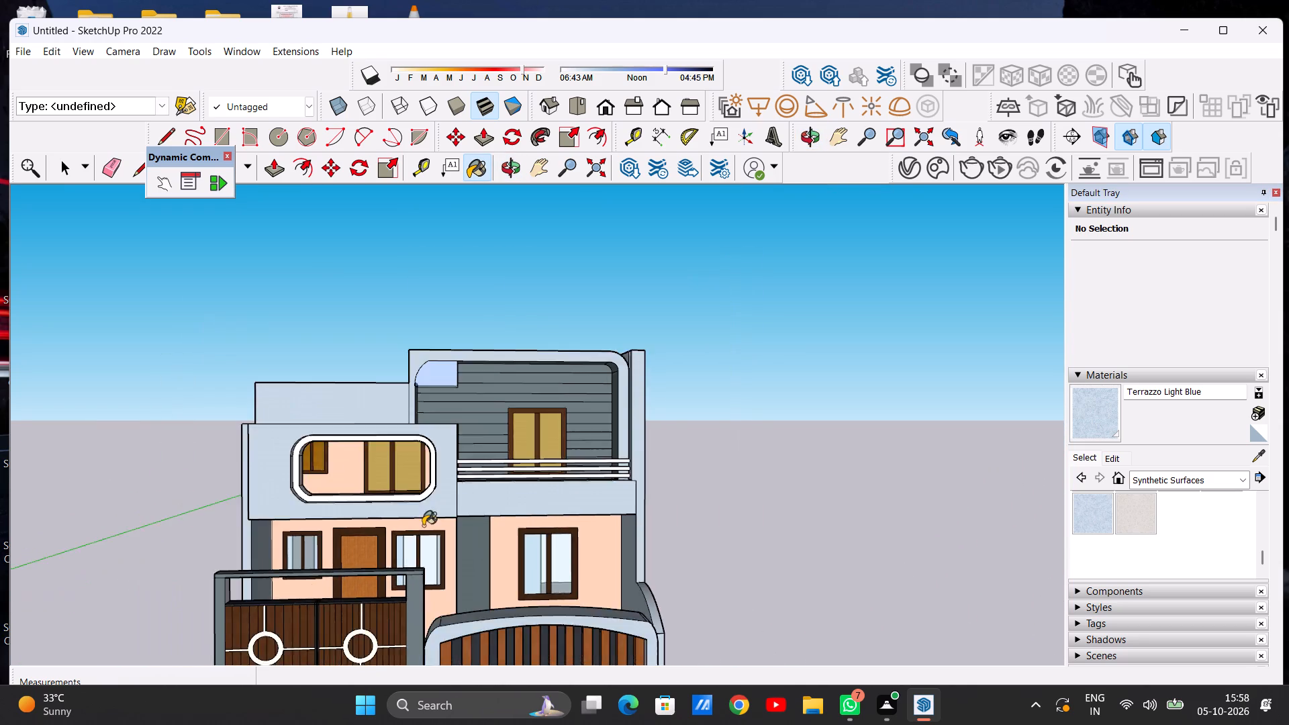
{"action": "scroll", "coordinate": [423, 526], "scroll_direction": "down", "scroll_amount": 8}
{"action": "scroll", "coordinate": [422, 613], "scroll_direction": "up", "scroll_amount": 11}
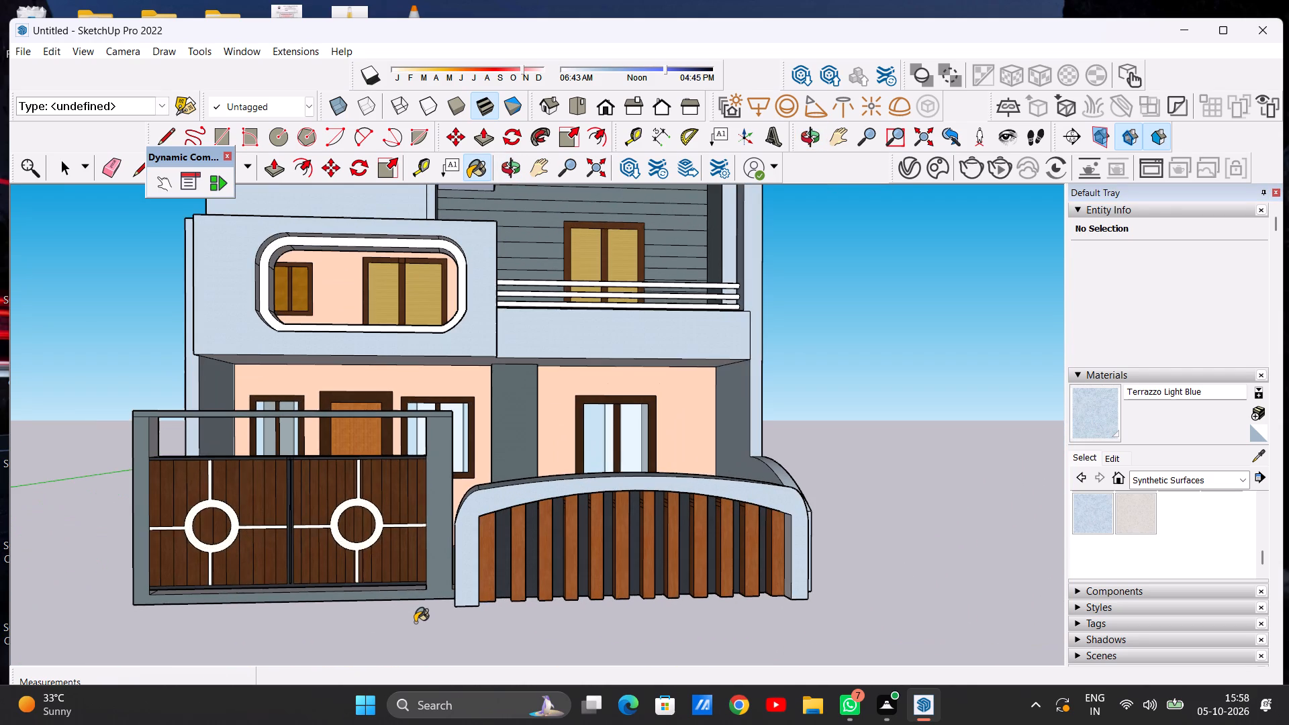
{"action": "key", "text": "space"}
{"action": "scroll", "coordinate": [449, 483], "scroll_direction": "down", "scroll_amount": 6}
{"action": "middle_click_drag", "start_coordinate": [466, 479], "coordinate": [143, 500]}
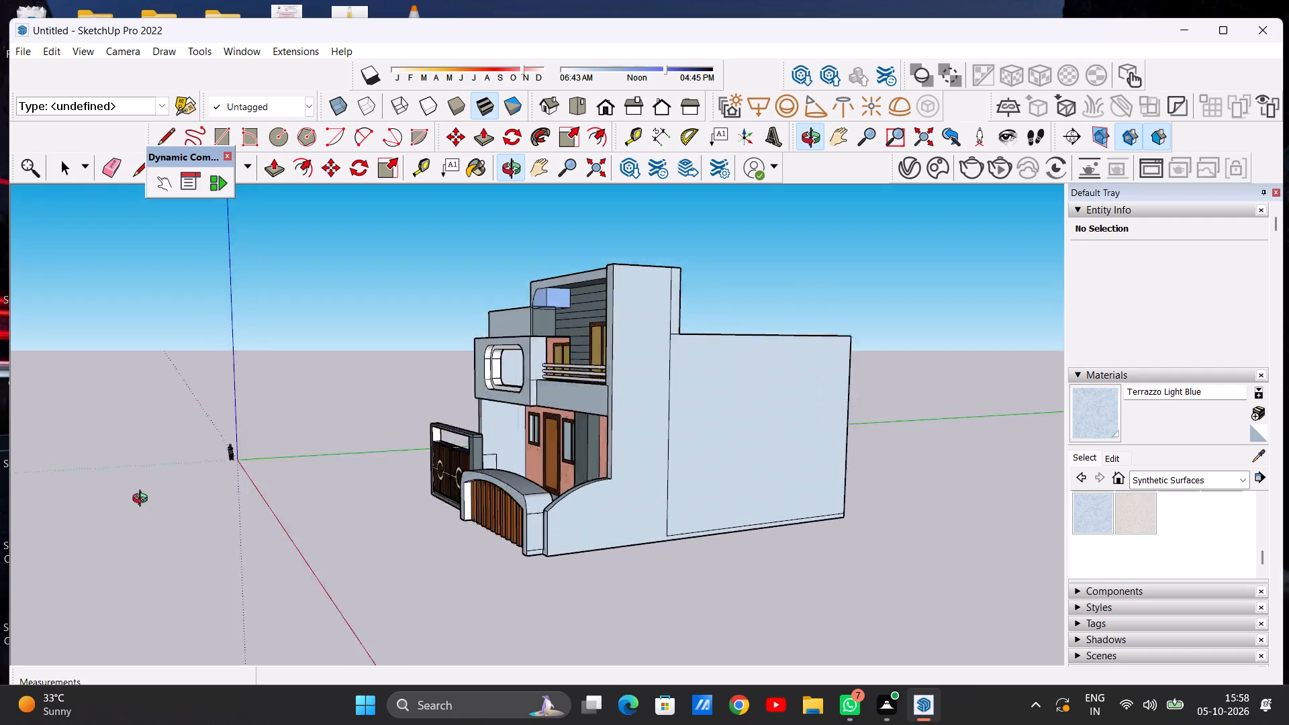
{"action": "middle_click_drag", "start_coordinate": [143, 500], "coordinate": [568, 426]}
{"action": "middle_click_drag", "start_coordinate": [260, 458], "coordinate": [250, 507]}
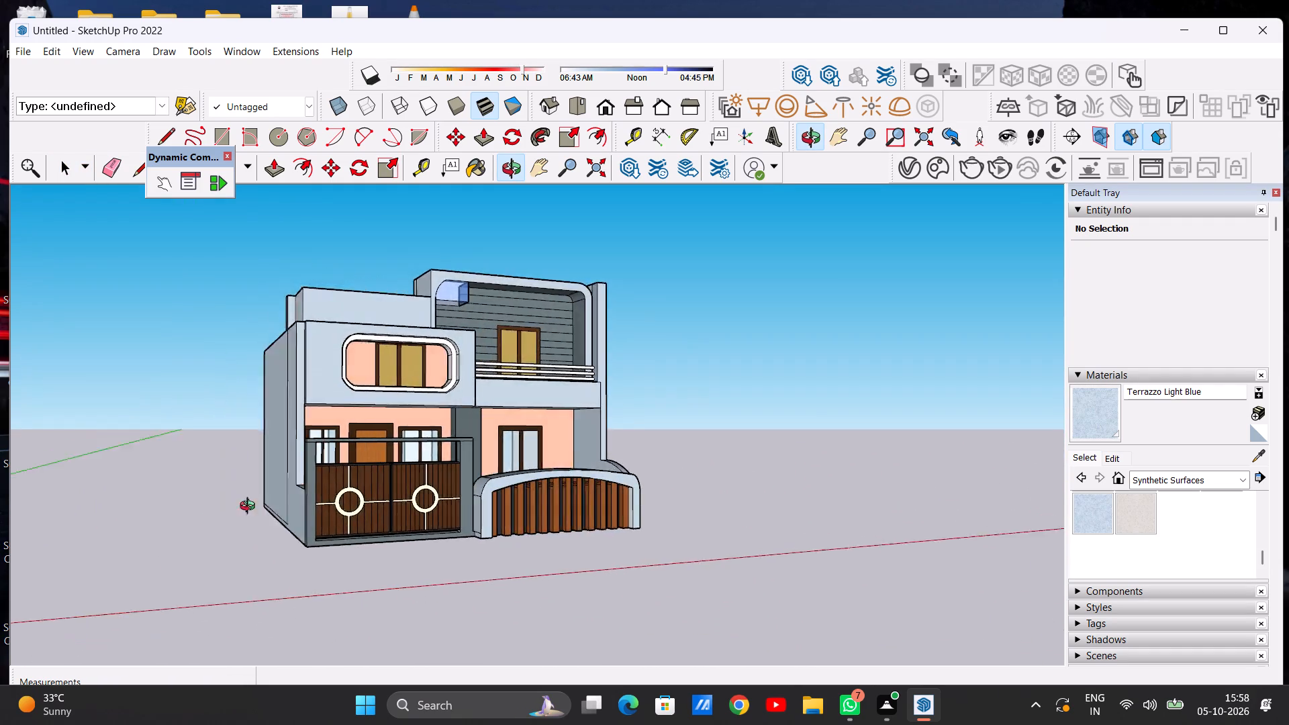
{"action": "middle_click_drag", "start_coordinate": [250, 507], "coordinate": [161, 522]}
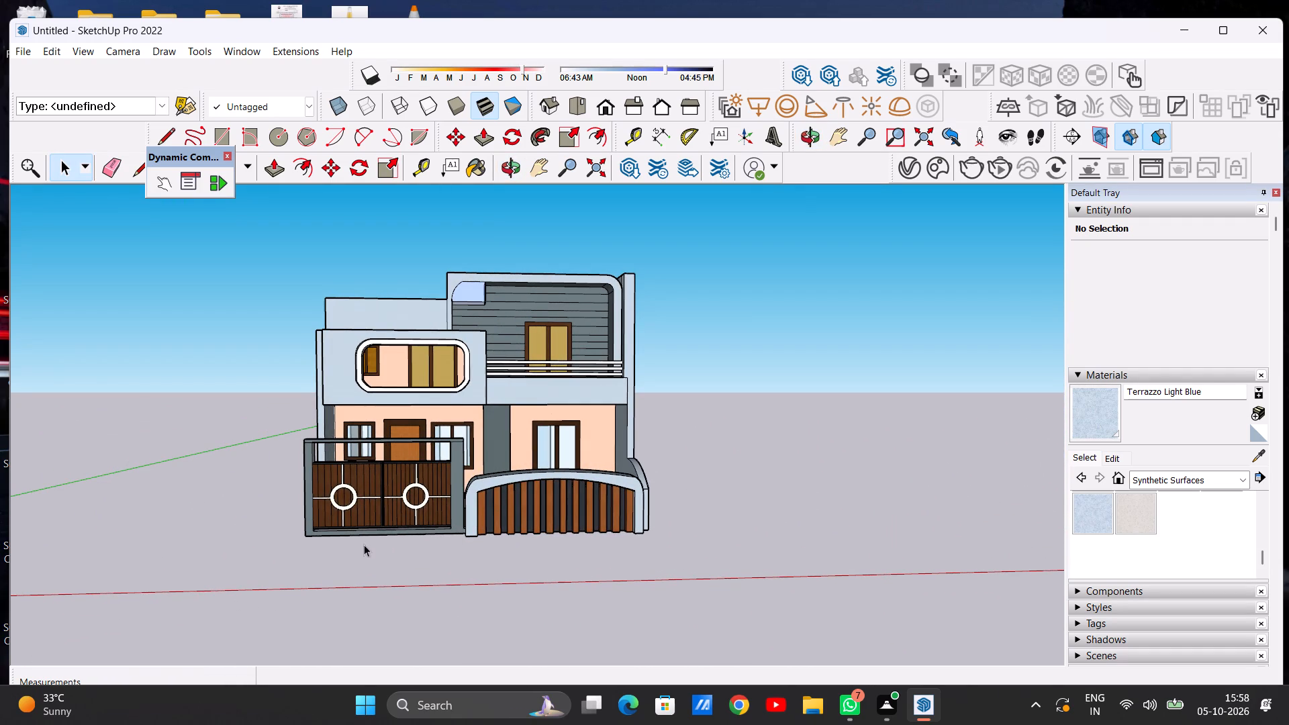
{"action": "scroll", "coordinate": [609, 458], "scroll_direction": "up", "scroll_amount": 1}
{"action": "scroll", "coordinate": [653, 462], "scroll_direction": "down", "scroll_amount": 3}
{"action": "middle_click_drag", "start_coordinate": [633, 463], "coordinate": [595, 463]}
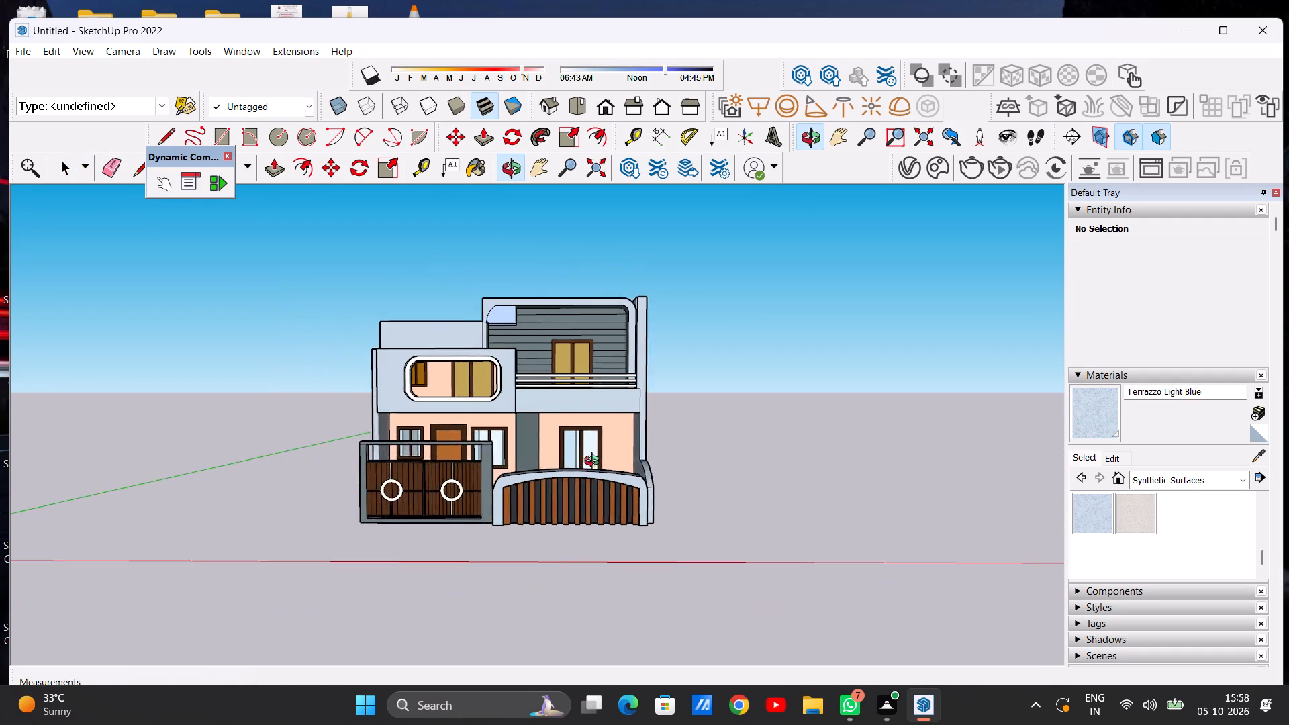
{"action": "middle_click_drag", "start_coordinate": [595, 463], "coordinate": [609, 464]}
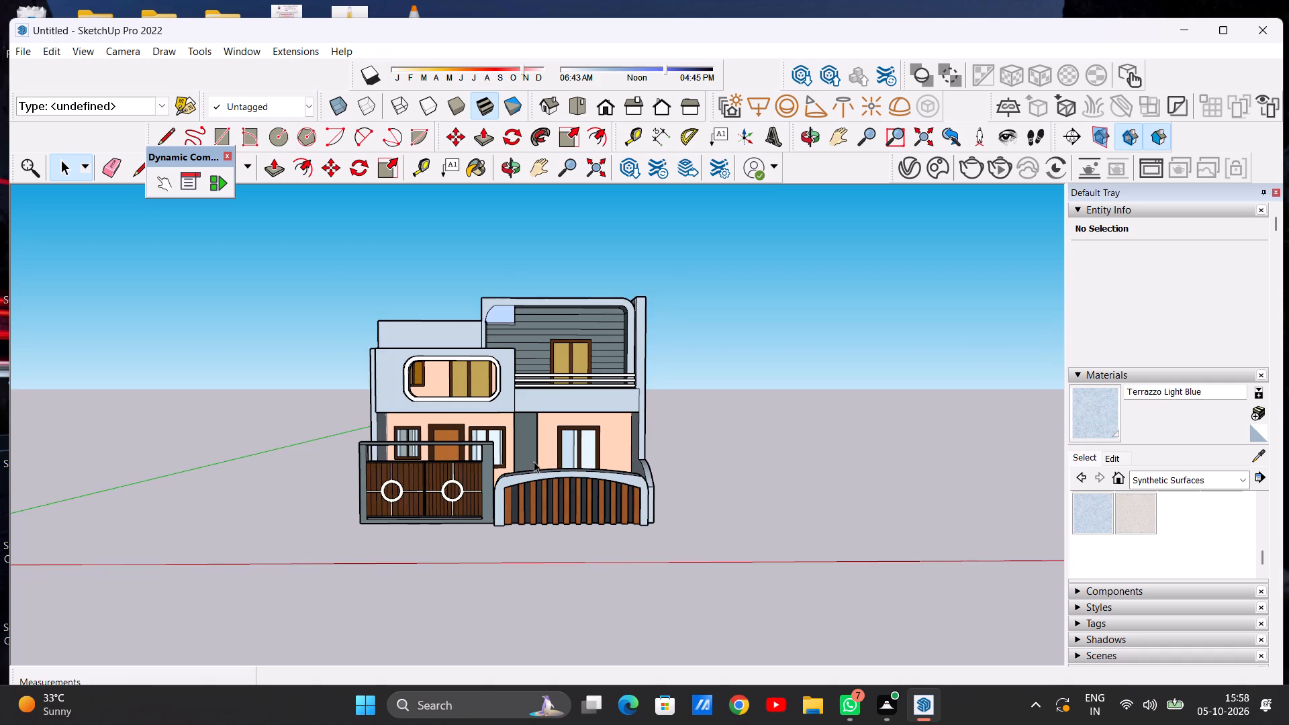
{"action": "scroll", "coordinate": [522, 470], "scroll_direction": "up", "scroll_amount": 8}
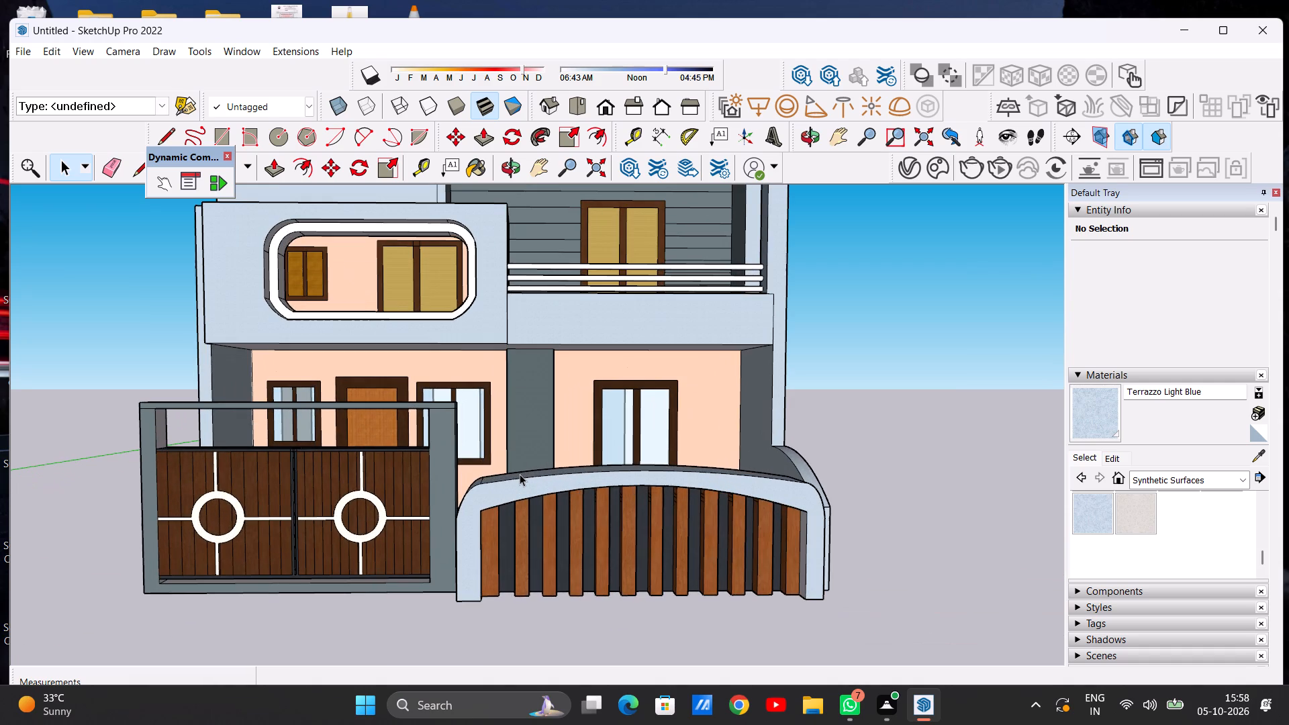
{"action": "scroll", "coordinate": [583, 483], "scroll_direction": "down", "scroll_amount": 3}
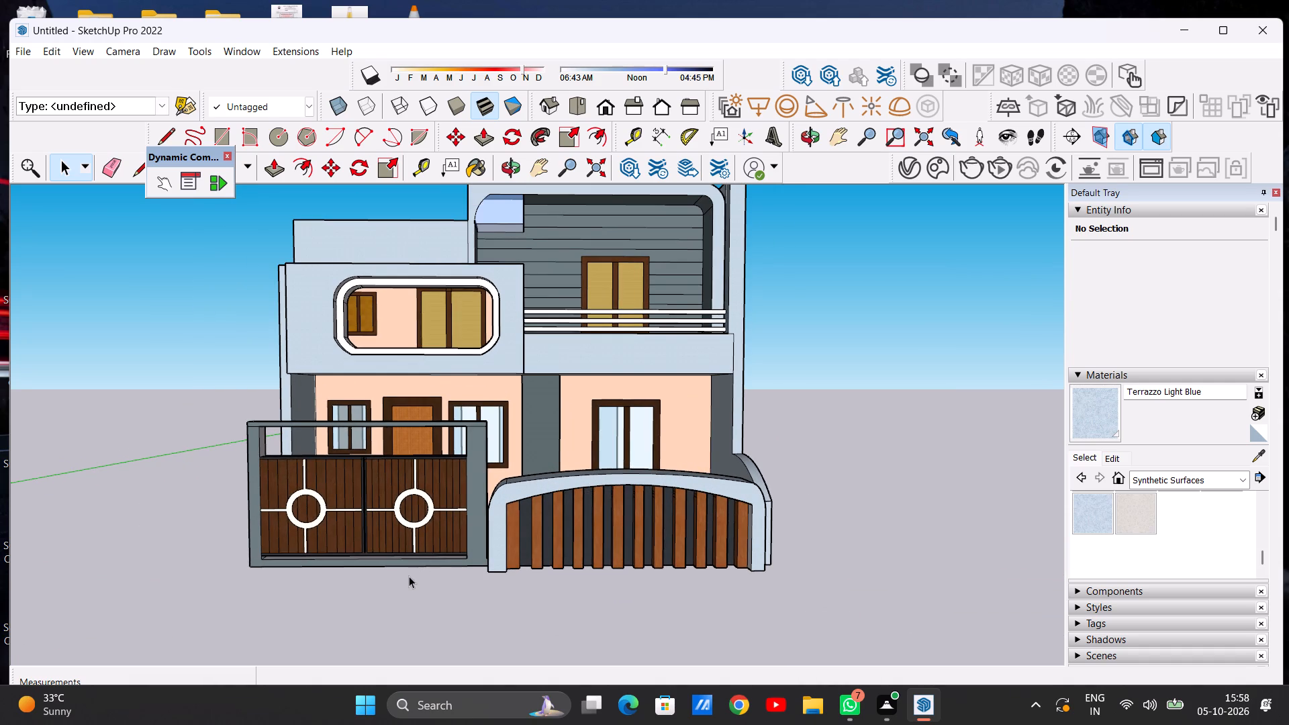
{"action": "scroll", "coordinate": [409, 575], "scroll_direction": "up", "scroll_amount": 1}
{"action": "scroll", "coordinate": [559, 453], "scroll_direction": "down", "scroll_amount": 3}
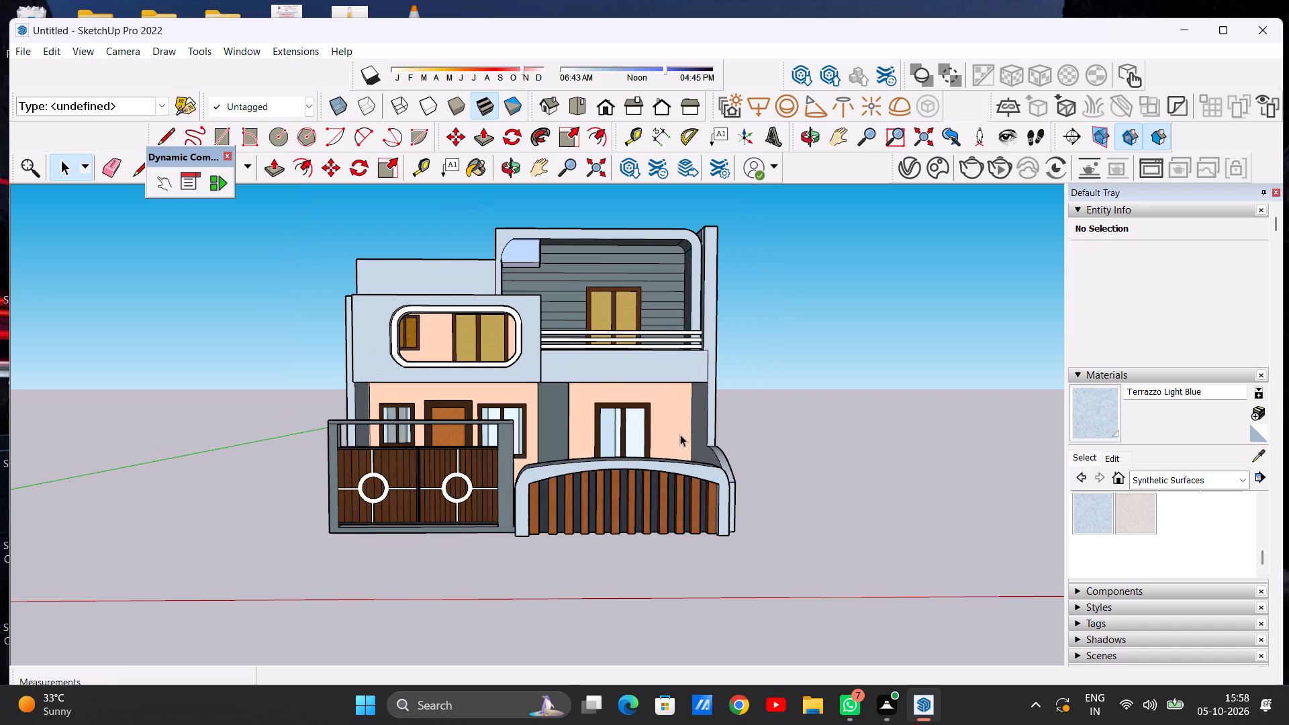
{"action": "scroll", "coordinate": [450, 227], "scroll_direction": "up", "scroll_amount": 7}
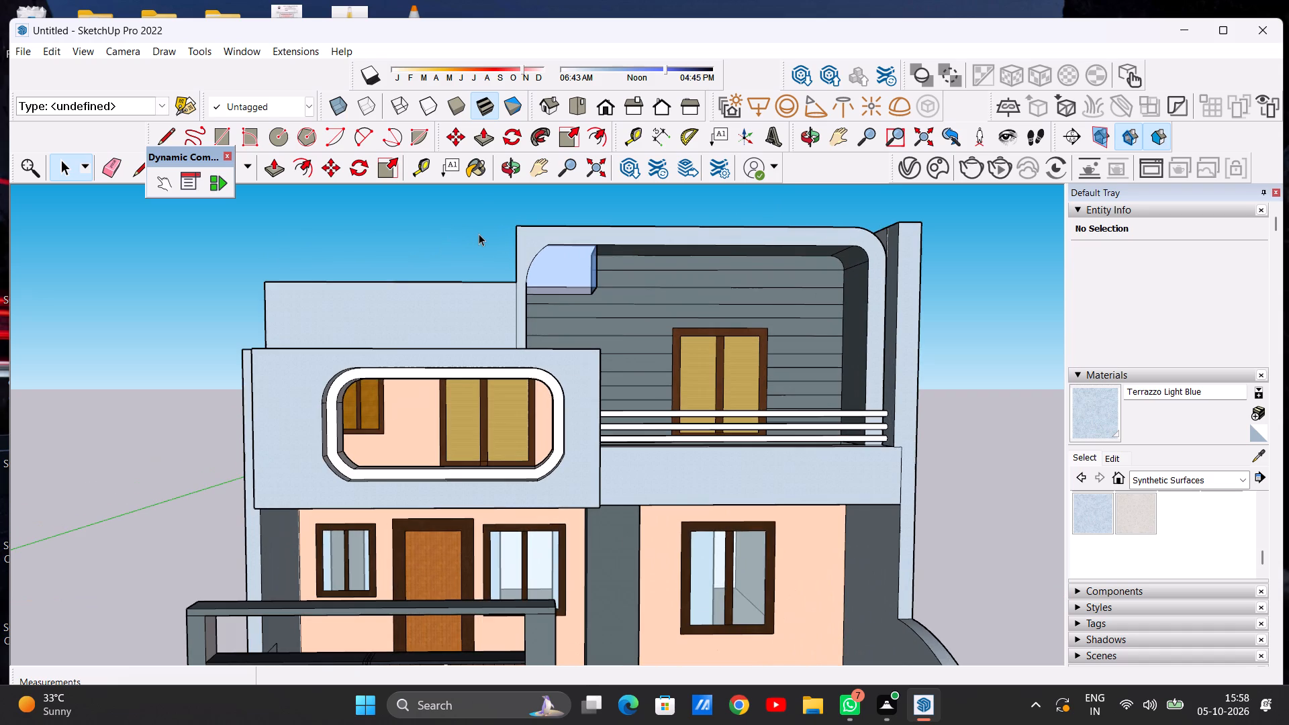
{"action": "scroll", "coordinate": [566, 297], "scroll_direction": "up", "scroll_amount": 1}
{"action": "scroll", "coordinate": [521, 304], "scroll_direction": "down", "scroll_amount": 5}
{"action": "middle_click_drag", "start_coordinate": [371, 375], "coordinate": [441, 386]}
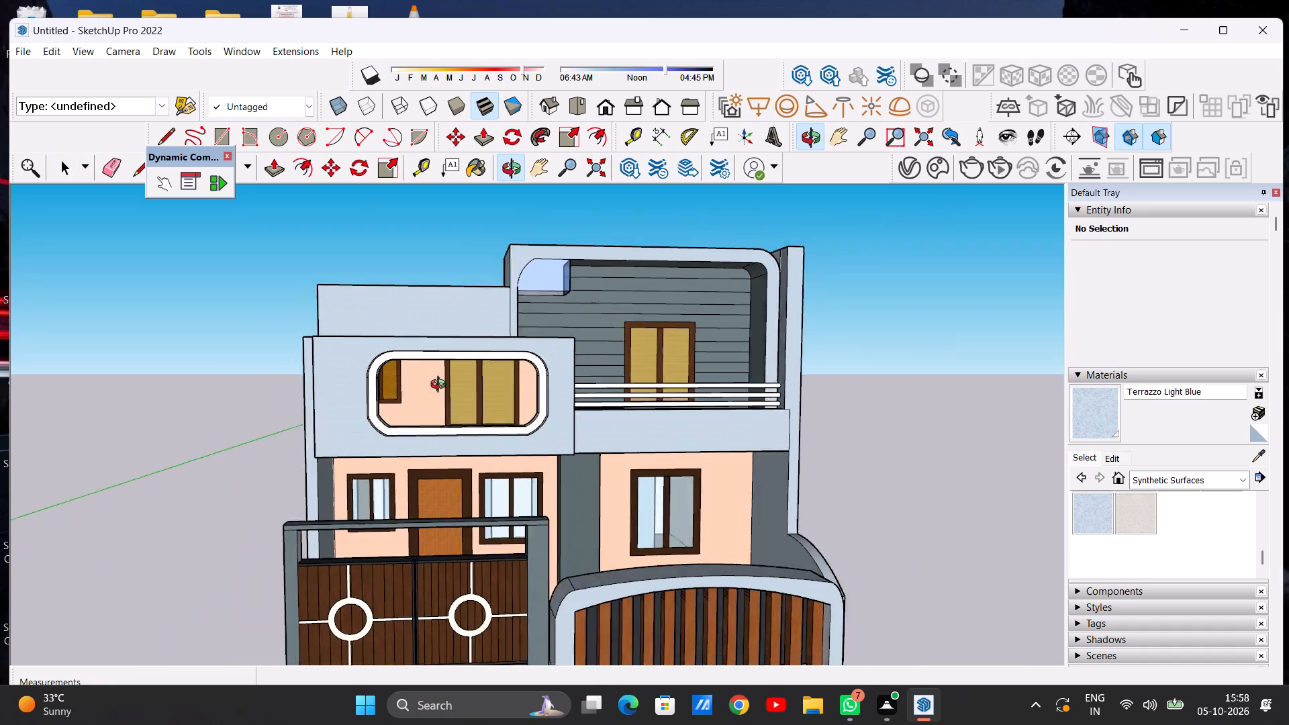
{"action": "middle_click_drag", "start_coordinate": [441, 386], "coordinate": [329, 379]}
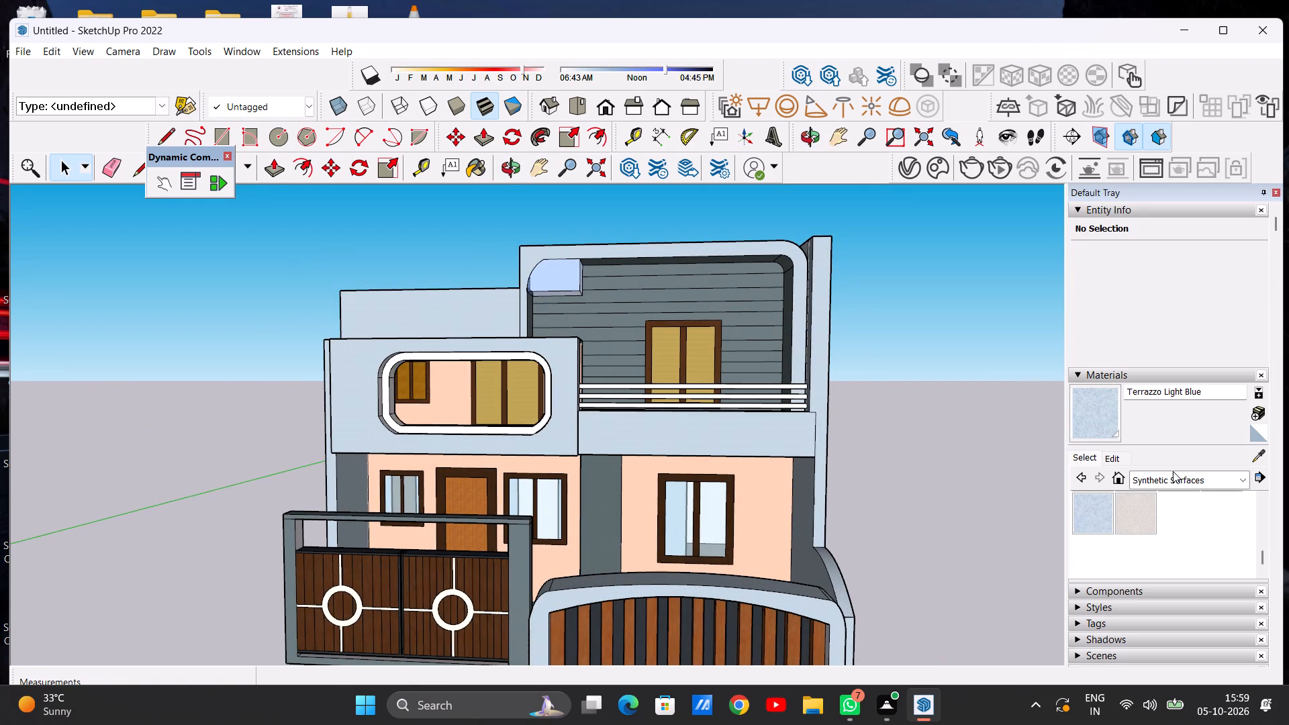
{"action": "scroll", "coordinate": [1157, 548], "scroll_direction": "up", "scroll_amount": 1}
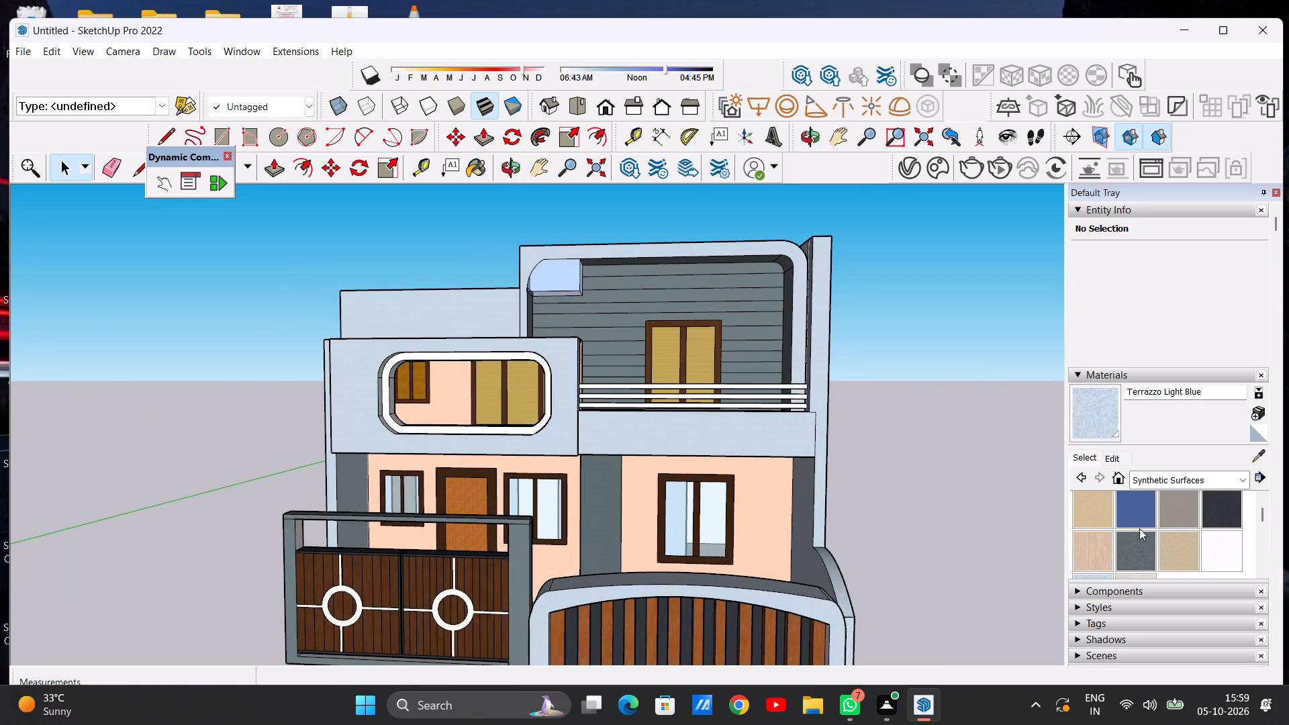
{"action": "scroll", "coordinate": [1139, 528], "scroll_direction": "down", "scroll_amount": 1}
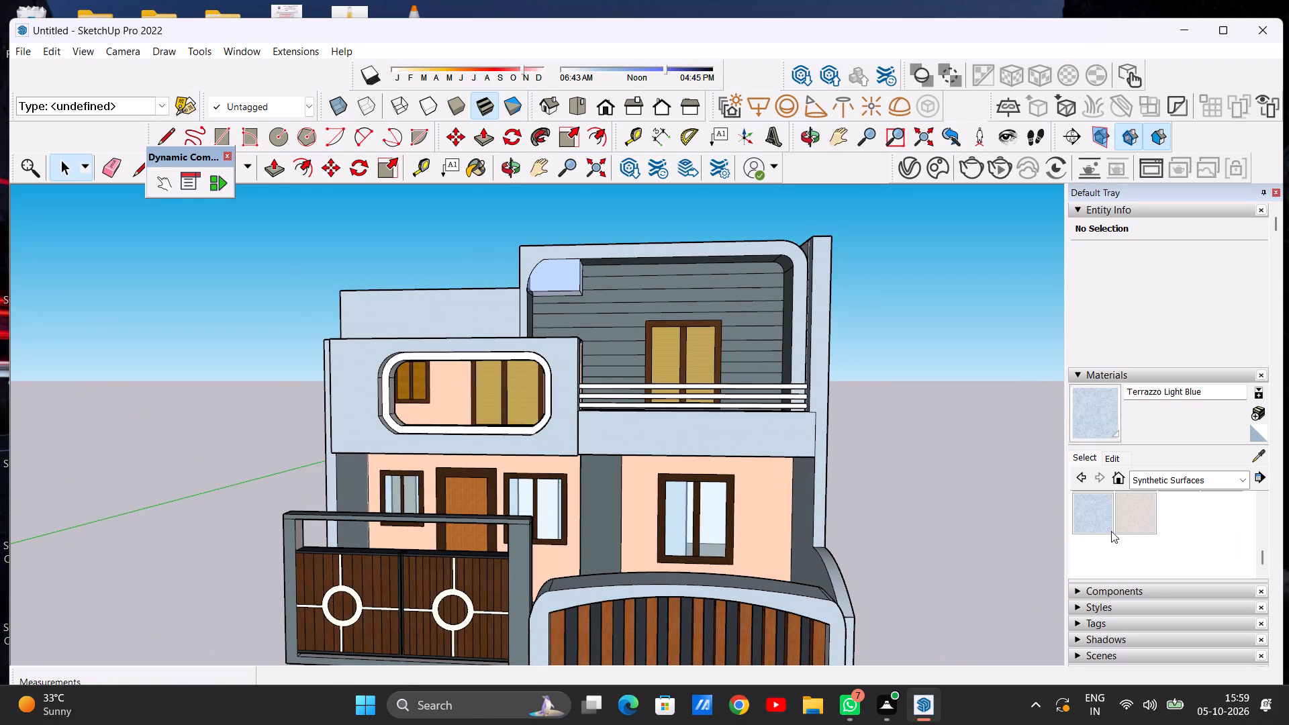
{"action": "scroll", "coordinate": [764, 480], "scroll_direction": "down", "scroll_amount": 4}
{"action": "scroll", "coordinate": [600, 479], "scroll_direction": "up", "scroll_amount": 6}
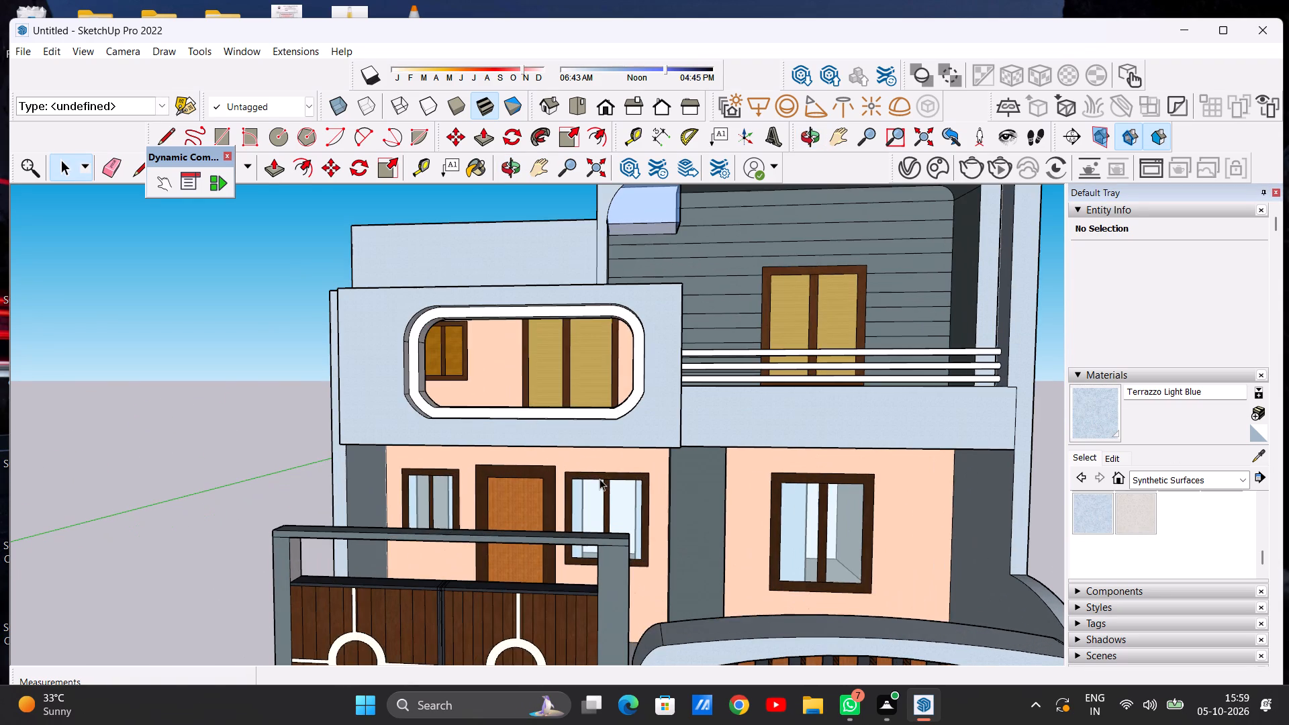
{"action": "scroll", "coordinate": [657, 463], "scroll_direction": "down", "scroll_amount": 7}
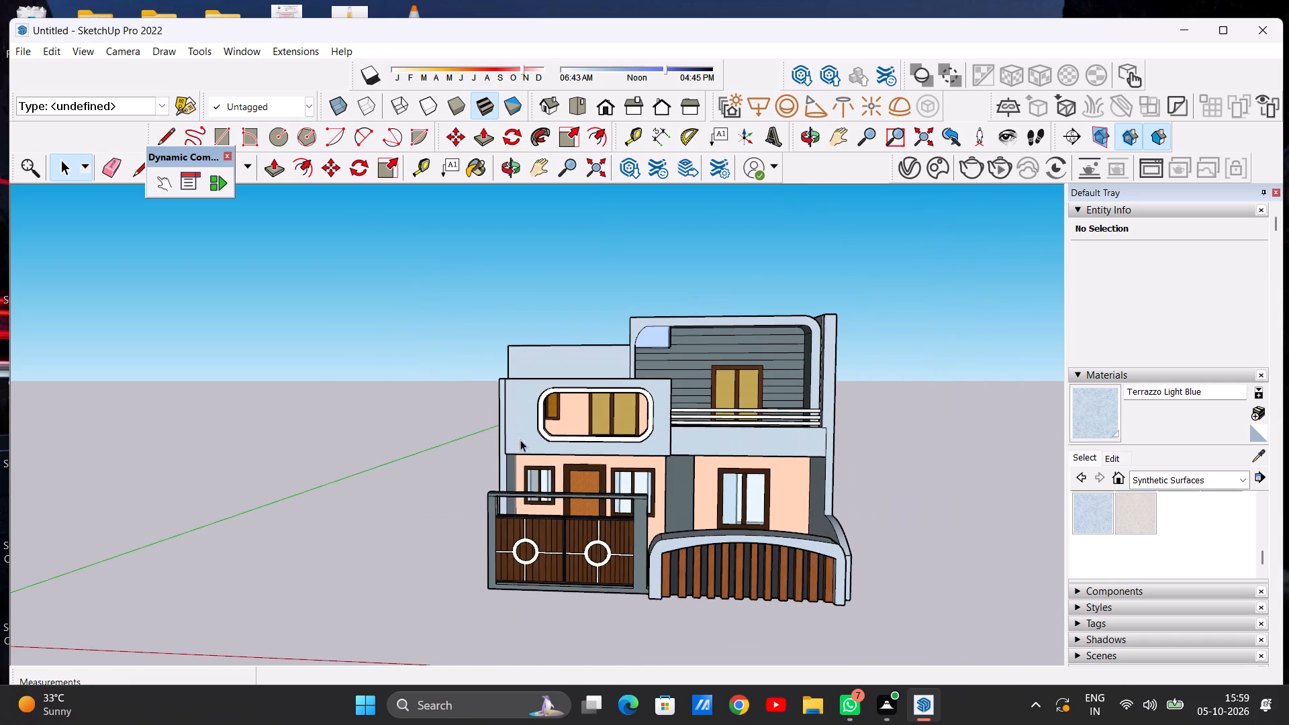
Examine the house from the side, the rear and above, including the roof and the backs of the rooftop walls.
{"action": "middle_click_drag", "start_coordinate": [498, 446], "coordinate": [296, 431]}
{"action": "scroll", "coordinate": [785, 414], "scroll_direction": "down", "scroll_amount": 4}
{"action": "scroll", "coordinate": [915, 409], "scroll_direction": "up", "scroll_amount": 8}
{"action": "scroll", "coordinate": [802, 409], "scroll_direction": "down", "scroll_amount": 5}
{"action": "middle_click_drag", "start_coordinate": [612, 403], "coordinate": [805, 400]}
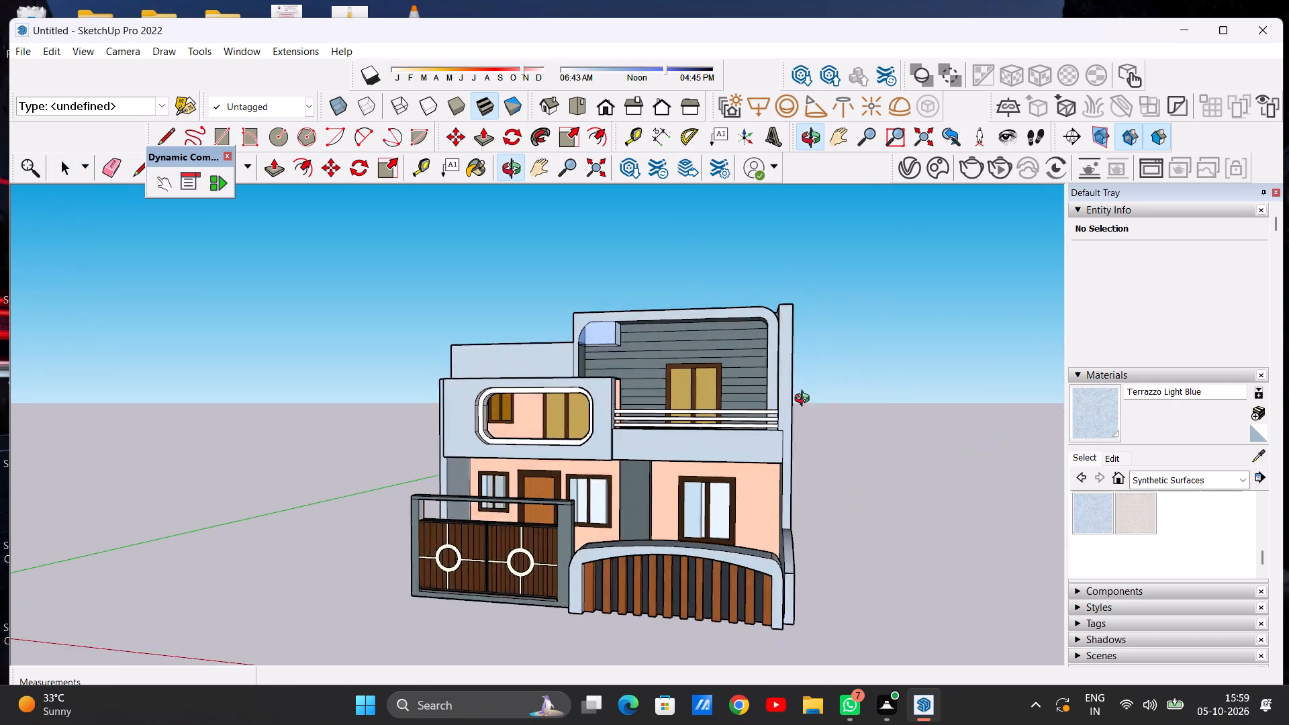
{"action": "middle_click_drag", "start_coordinate": [805, 400], "coordinate": [327, 505]}
{"action": "middle_click_drag", "start_coordinate": [832, 407], "coordinate": [649, 393]}
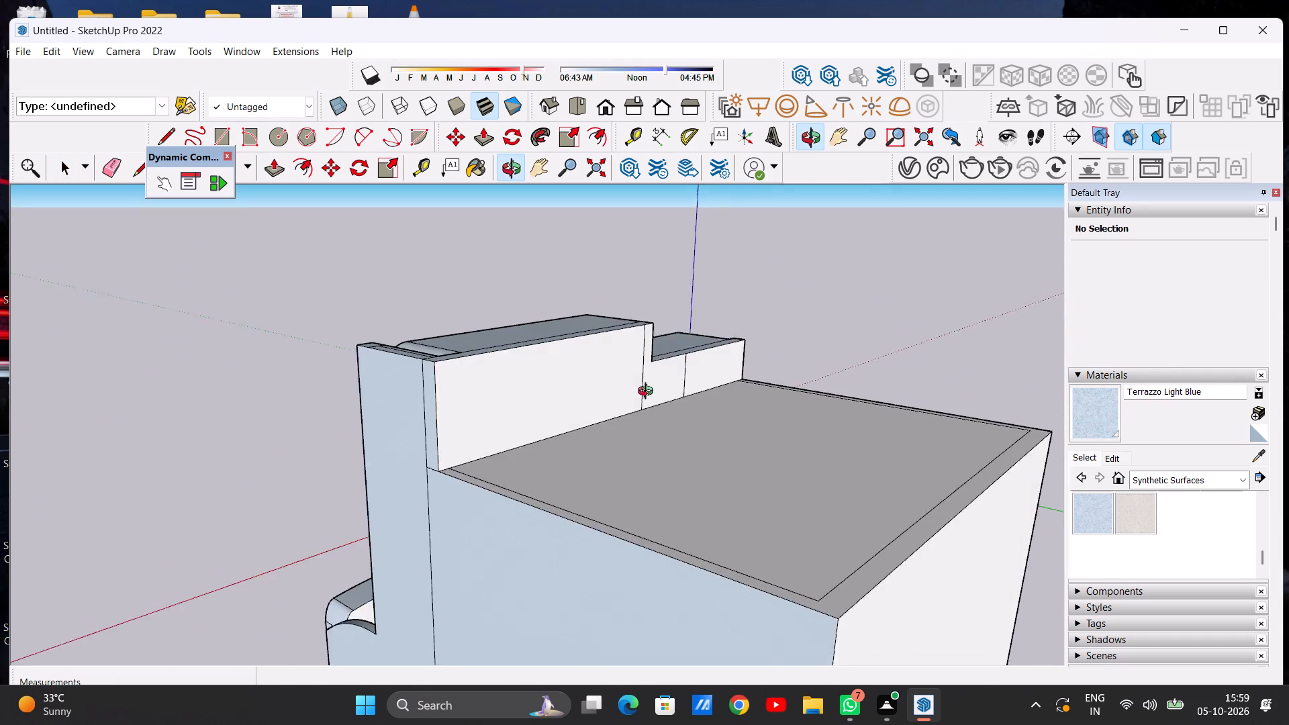
{"action": "middle_click_drag", "start_coordinate": [649, 393], "coordinate": [814, 396]}
{"action": "middle_click_drag", "start_coordinate": [825, 396], "coordinate": [846, 395]}
{"action": "middle_click_drag", "start_coordinate": [604, 425], "coordinate": [892, 375]}
{"action": "scroll", "coordinate": [847, 382], "scroll_direction": "down", "scroll_amount": 5}
{"action": "middle_click_drag", "start_coordinate": [649, 415], "coordinate": [843, 393]}
{"action": "middle_click_drag", "start_coordinate": [835, 398], "coordinate": [820, 418]}
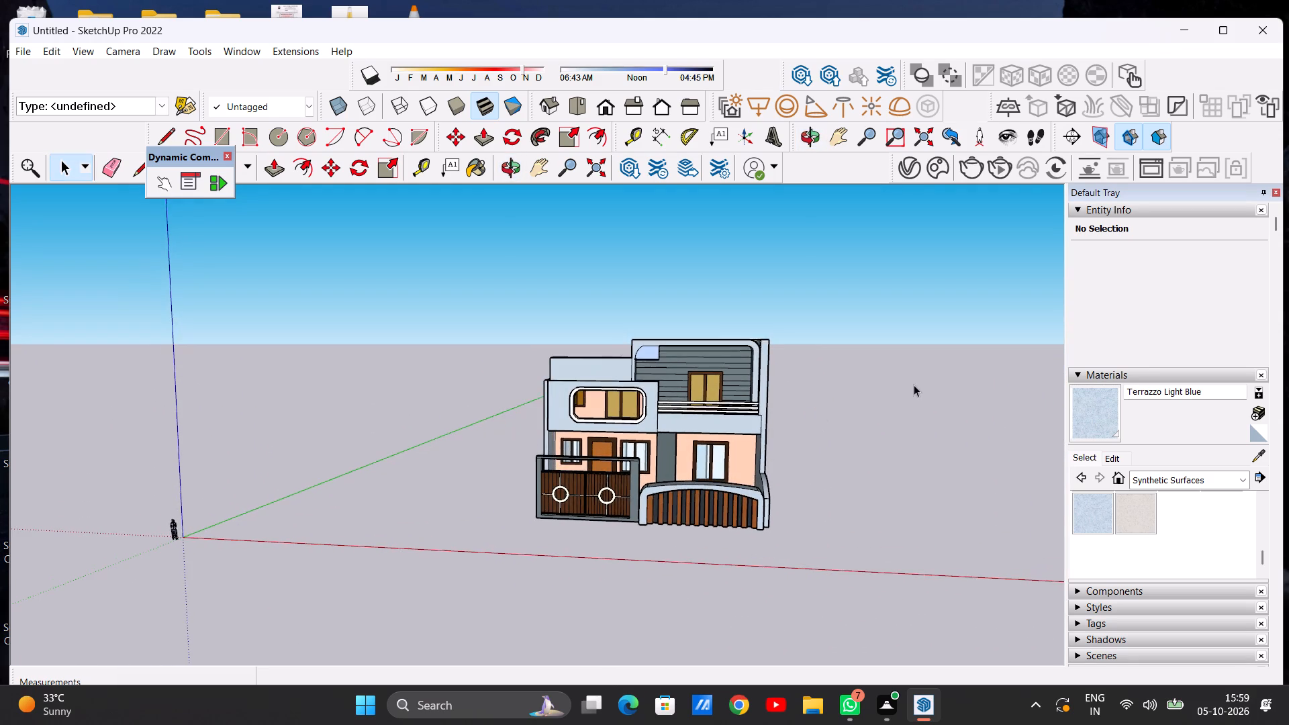
Paint the three unpainted roof-facing back faces of the raised front rooftop walls with Terrazzo Light Blue.
{"action": "middle_click_drag", "start_coordinate": [908, 387], "coordinate": [398, 461]}
{"action": "scroll", "coordinate": [718, 414], "scroll_direction": "up", "scroll_amount": 4}
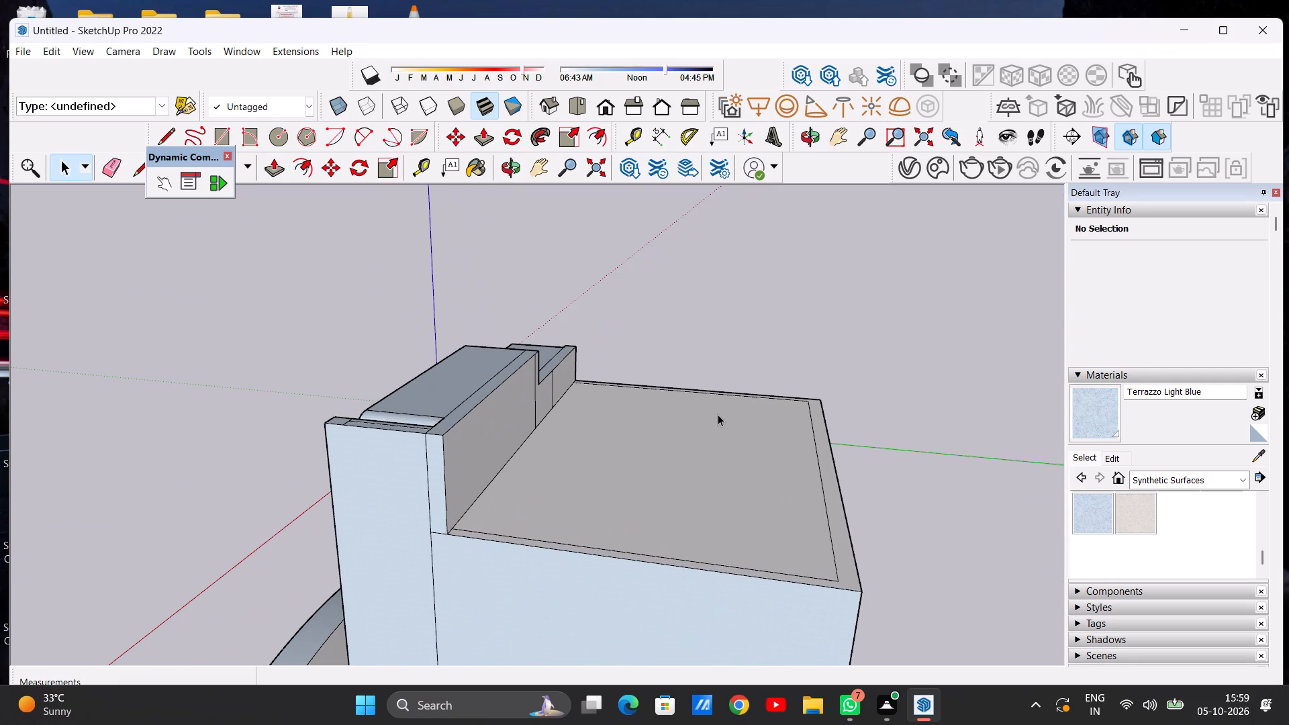
{"action": "left_click", "coordinate": [1097, 422]}
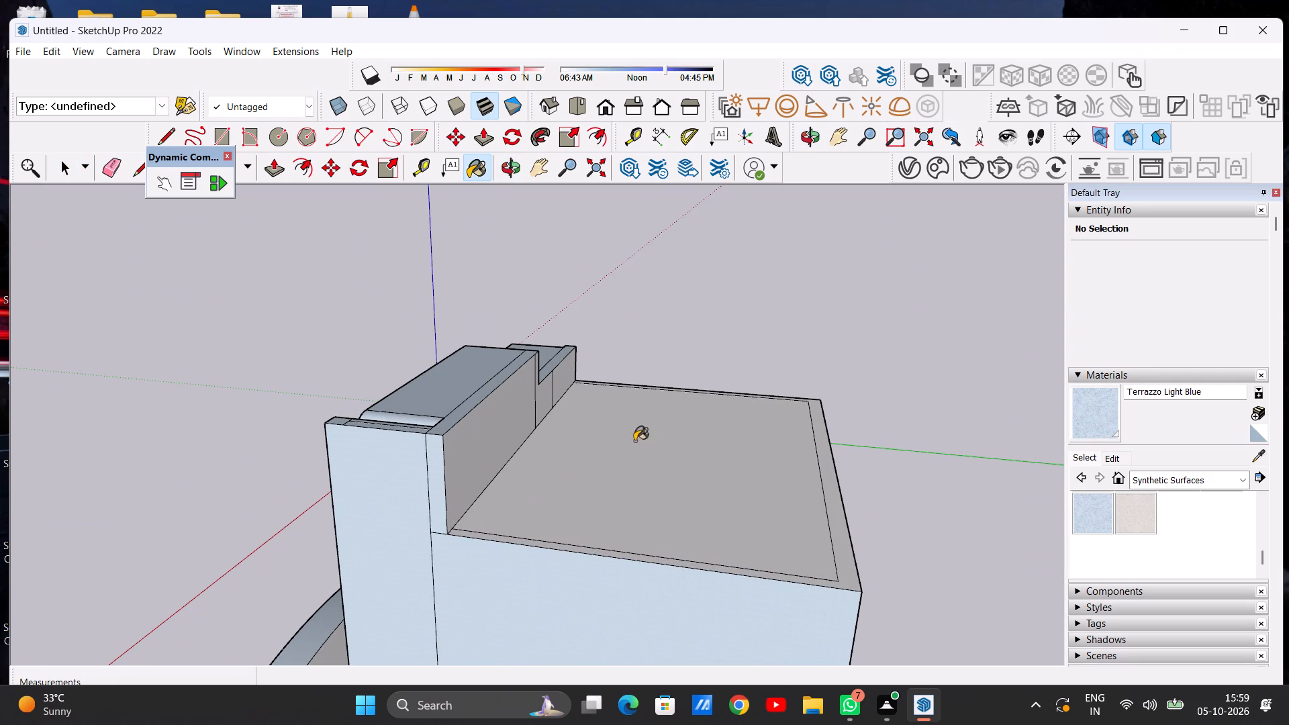
{"action": "scroll", "coordinate": [442, 484], "scroll_direction": "up", "scroll_amount": 5}
{"action": "left_click", "coordinate": [461, 458]}
{"action": "scroll", "coordinate": [558, 371], "scroll_direction": "up", "scroll_amount": 5}
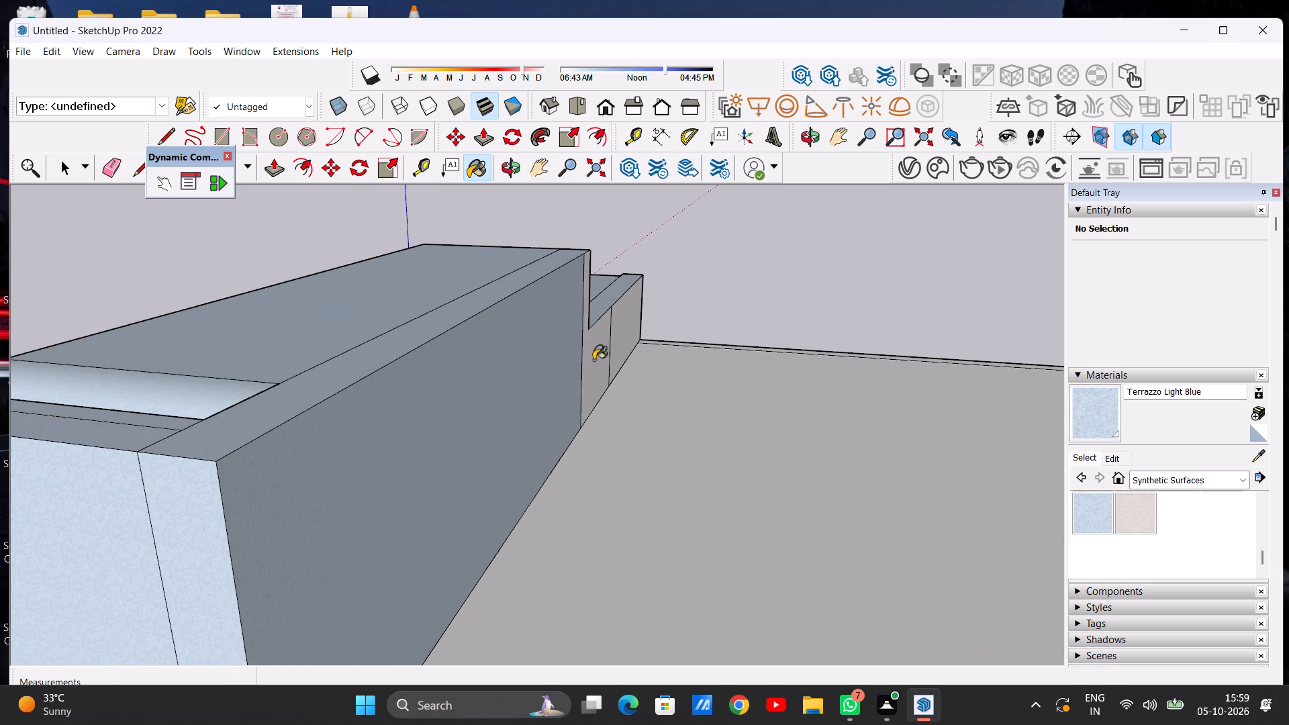
{"action": "left_click", "coordinate": [601, 355]}
{"action": "left_click", "coordinate": [637, 338]}
{"action": "scroll", "coordinate": [603, 359], "scroll_direction": "down", "scroll_amount": 18}
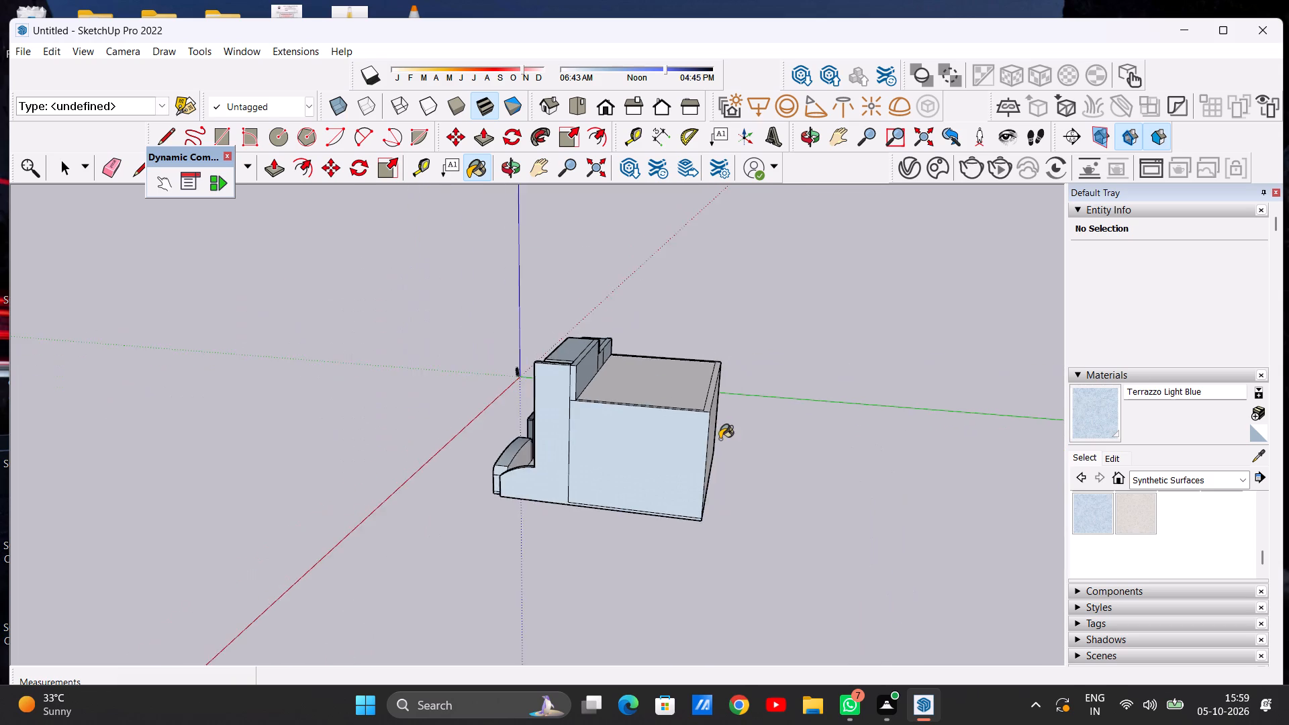
{"action": "scroll", "coordinate": [724, 446], "scroll_direction": "up", "scroll_amount": 6}
{"action": "key", "text": "space"}
Push/Pull the narrow border strip around the roof edge up about 6' 2" to form a parapet wall.
{"action": "scroll", "coordinate": [605, 416], "scroll_direction": "up", "scroll_amount": 1}
{"action": "middle_click_drag", "start_coordinate": [605, 416], "coordinate": [626, 561]}
{"action": "scroll", "coordinate": [677, 518], "scroll_direction": "up", "scroll_amount": 5}
{"action": "key", "text": "p"}
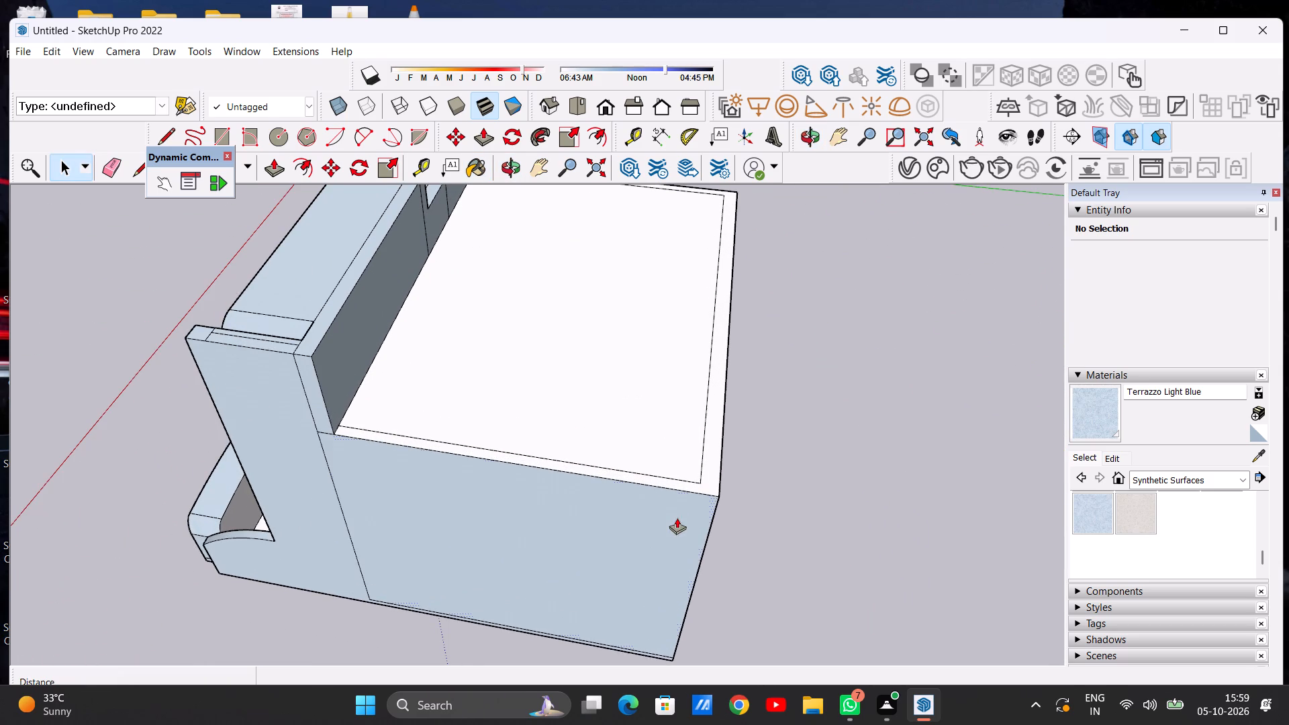
{"action": "scroll", "coordinate": [716, 461], "scroll_direction": "up", "scroll_amount": 4}
{"action": "left_click", "coordinate": [716, 474]}
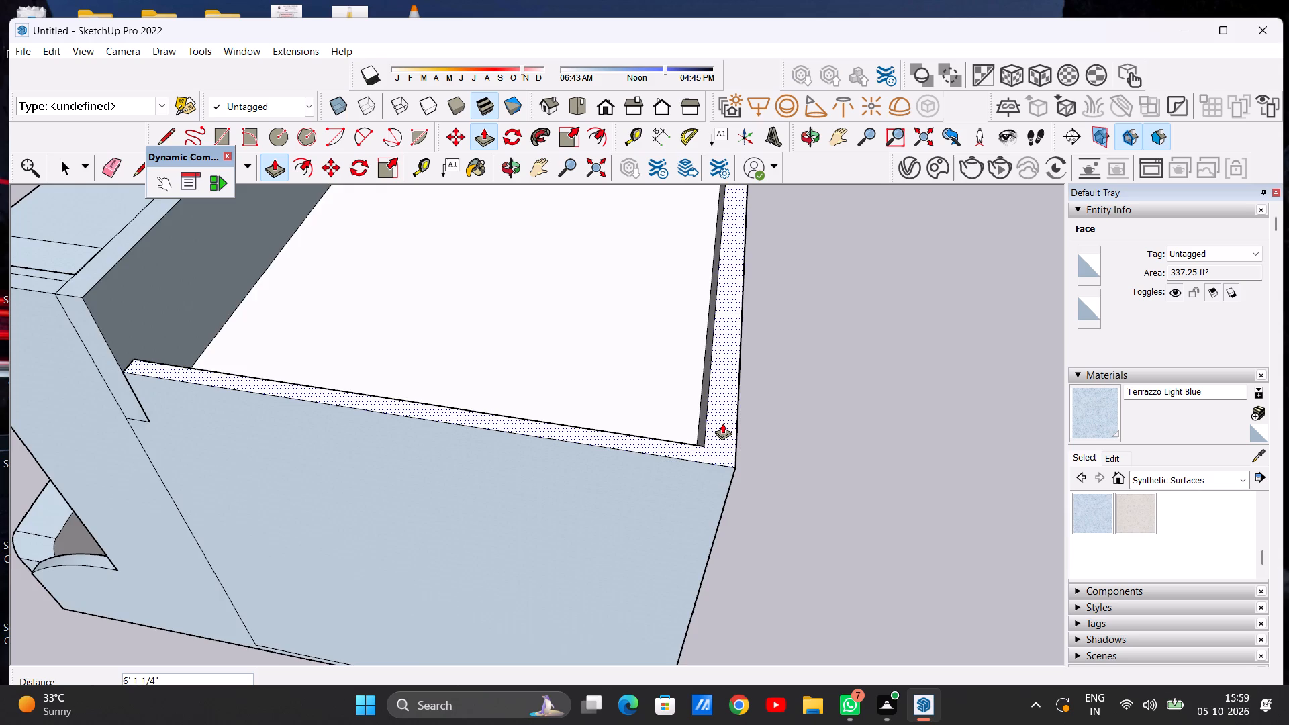
{"action": "scroll", "coordinate": [722, 423], "scroll_direction": "down", "scroll_amount": 8}
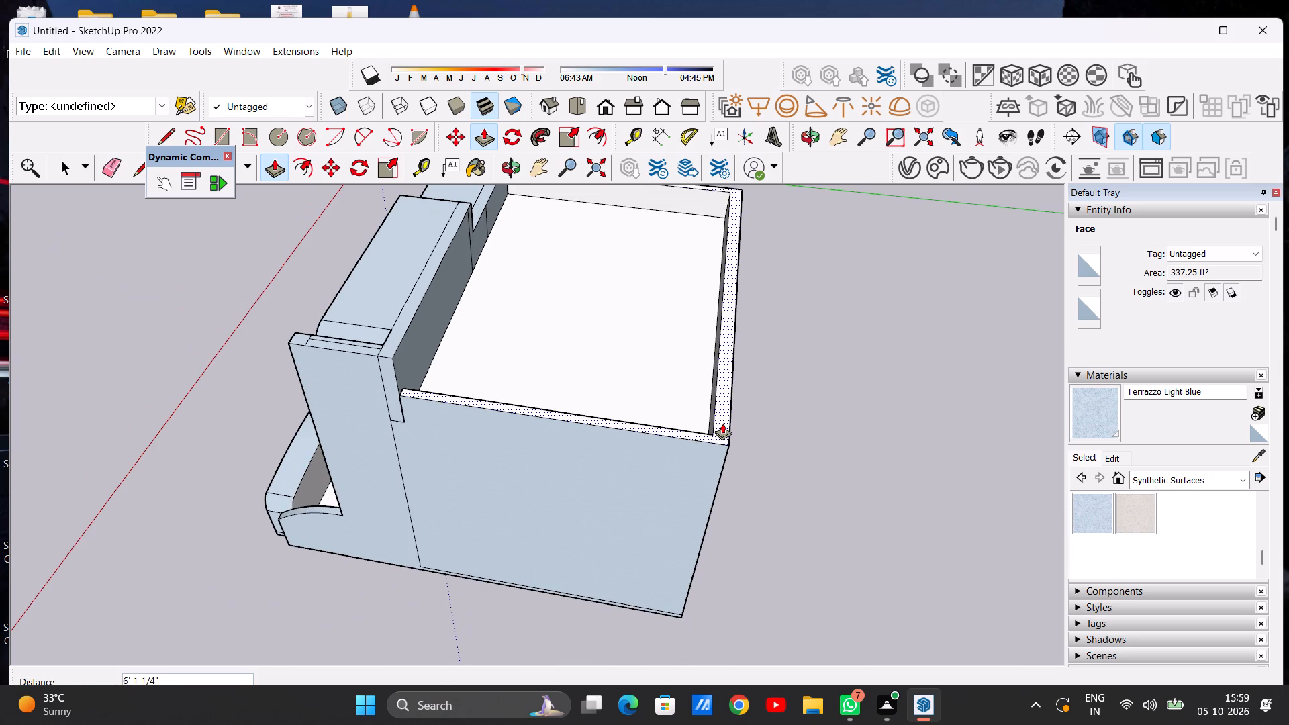
{"action": "left_click", "coordinate": [723, 423]}
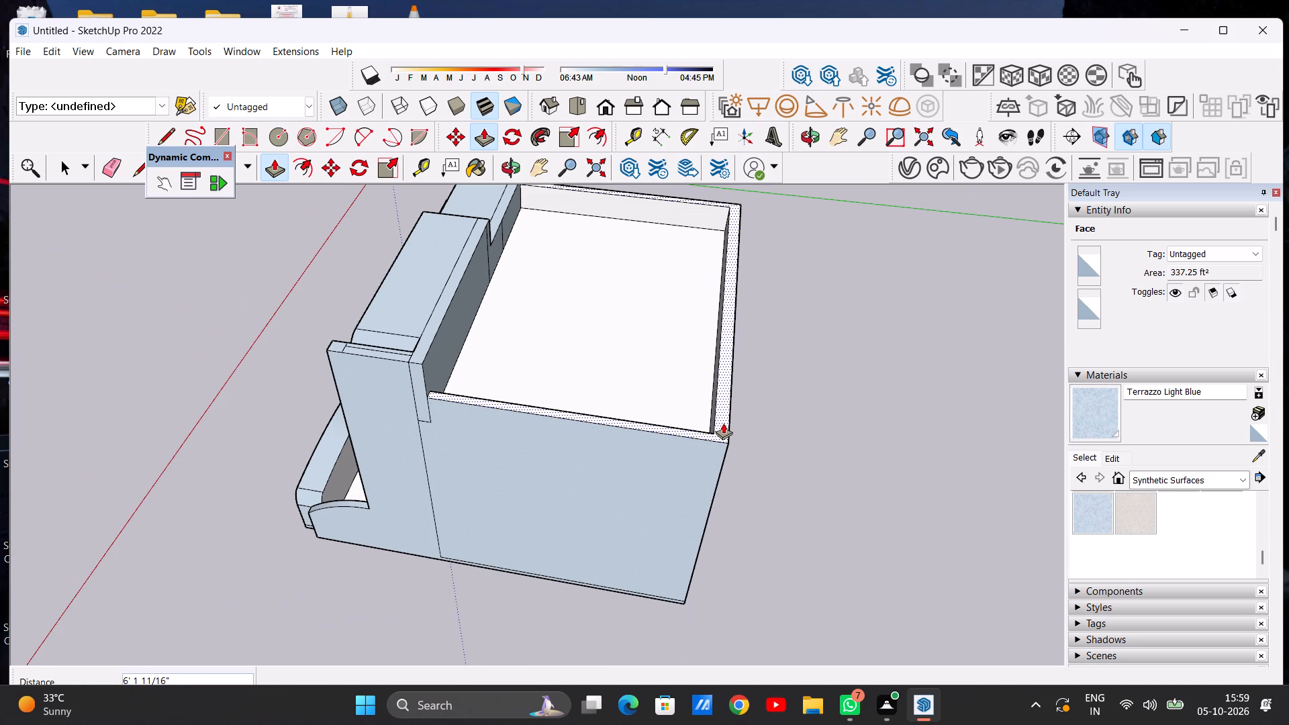
Push/Pull the top of the low side wall beside the front balcony up about 7' 8" to the rooftop wall's level.
{"action": "key", "text": "space"}
{"action": "scroll", "coordinate": [575, 384], "scroll_direction": "down", "scroll_amount": 7}
{"action": "middle_click_drag", "start_coordinate": [471, 375], "coordinate": [724, 269]}
{"action": "middle_click_drag", "start_coordinate": [321, 338], "coordinate": [582, 303]}
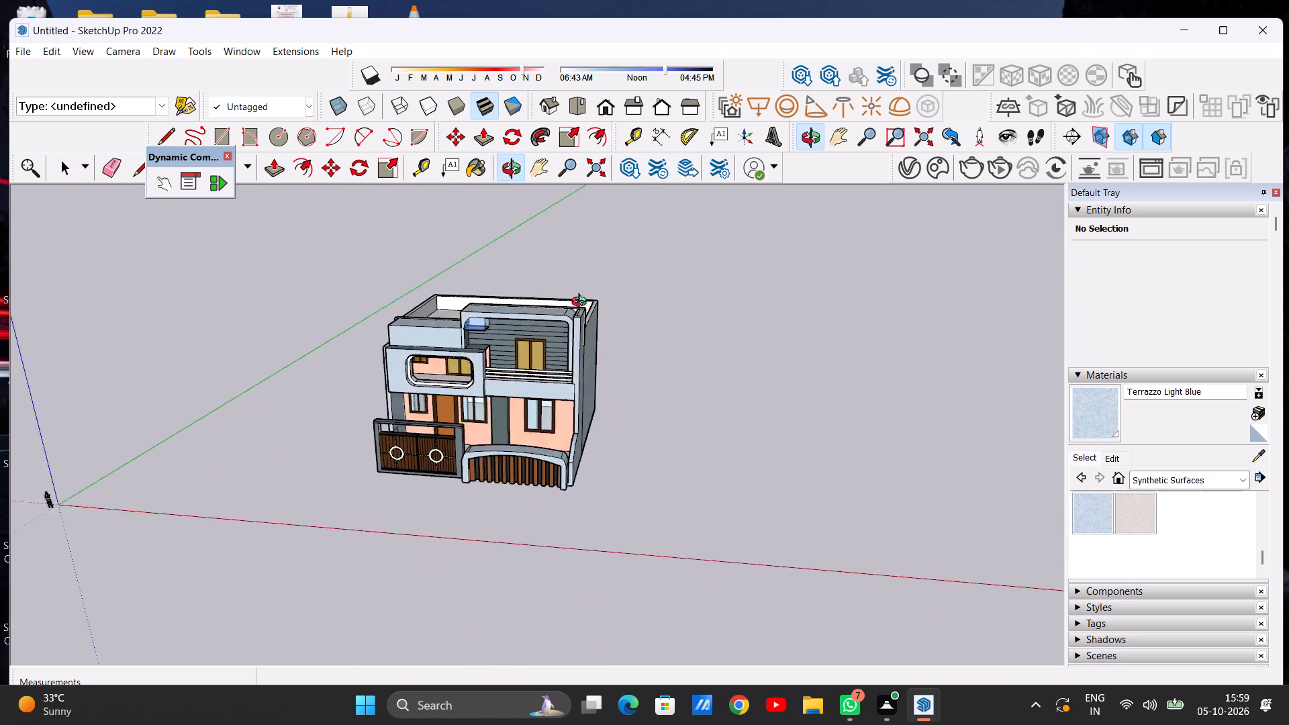
{"action": "middle_click_drag", "start_coordinate": [582, 303], "coordinate": [604, 291]}
{"action": "middle_click_drag", "start_coordinate": [391, 366], "coordinate": [591, 330]}
{"action": "scroll", "coordinate": [422, 352], "scroll_direction": "up", "scroll_amount": 7}
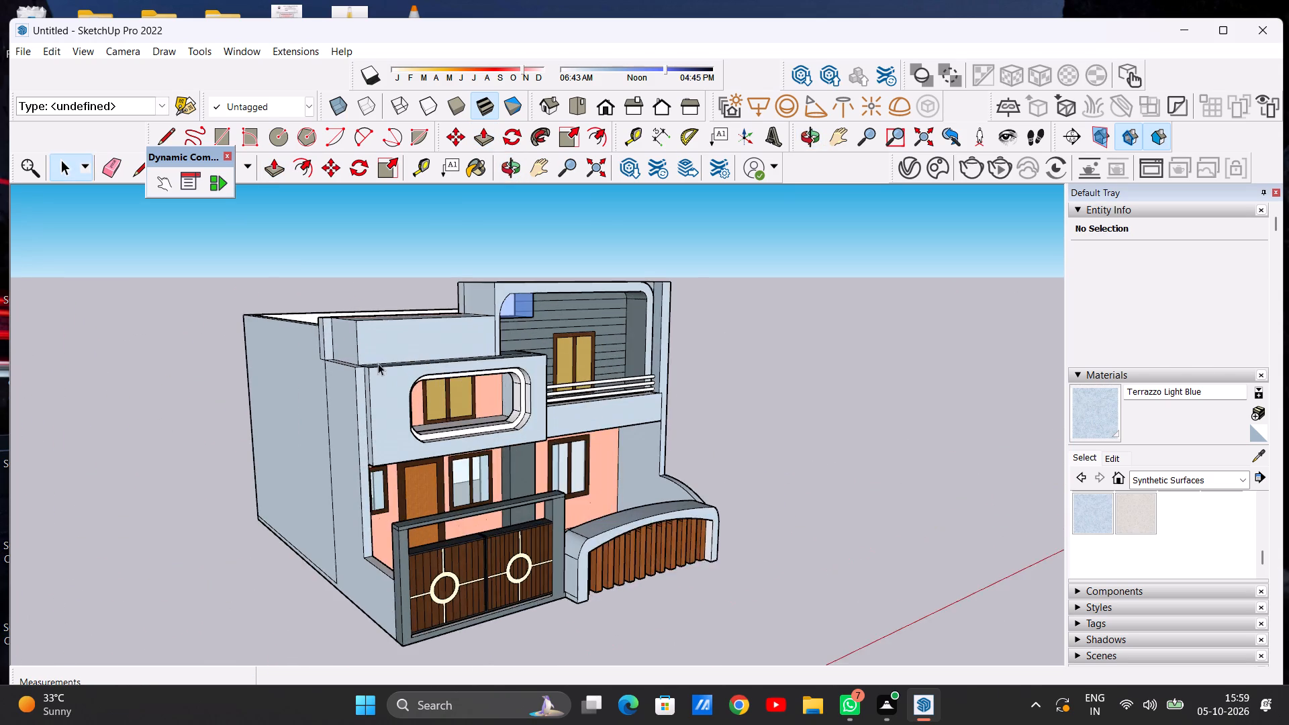
{"action": "middle_click_drag", "start_coordinate": [378, 363], "coordinate": [444, 458]}
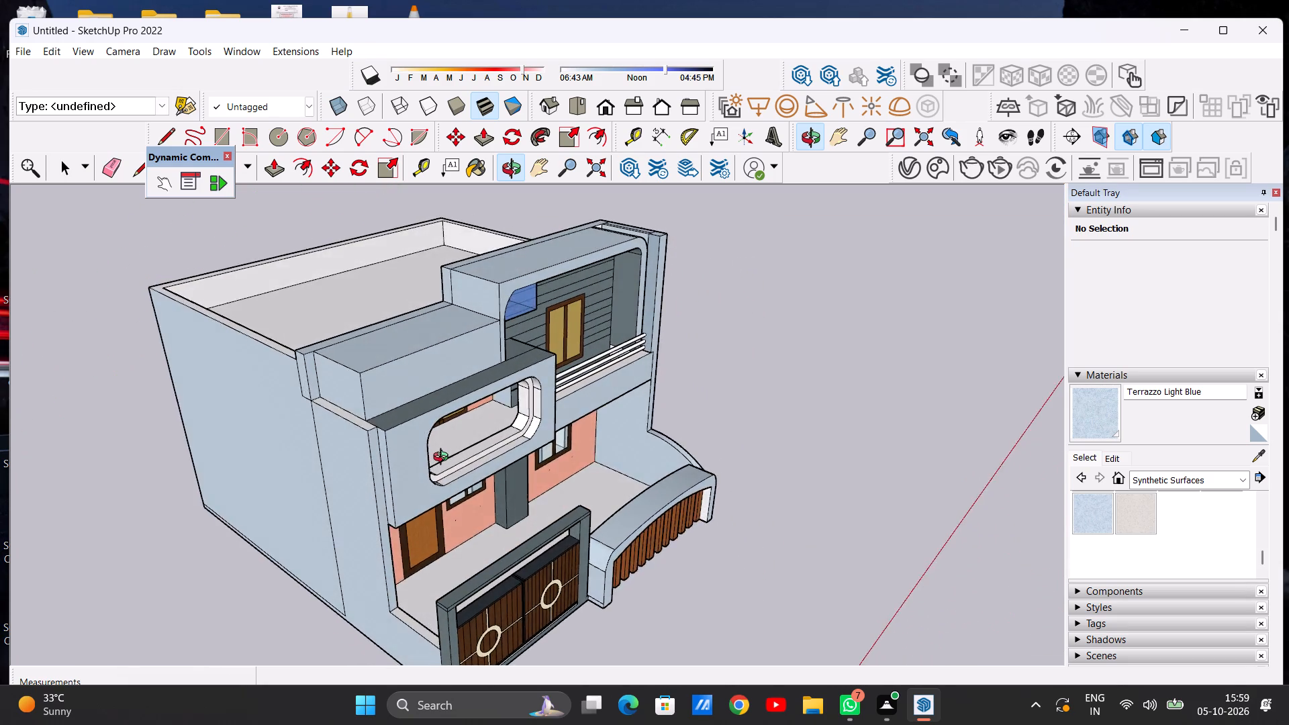
{"action": "middle_click_drag", "start_coordinate": [444, 458], "coordinate": [353, 496]}
{"action": "scroll", "coordinate": [348, 391], "scroll_direction": "up", "scroll_amount": 8}
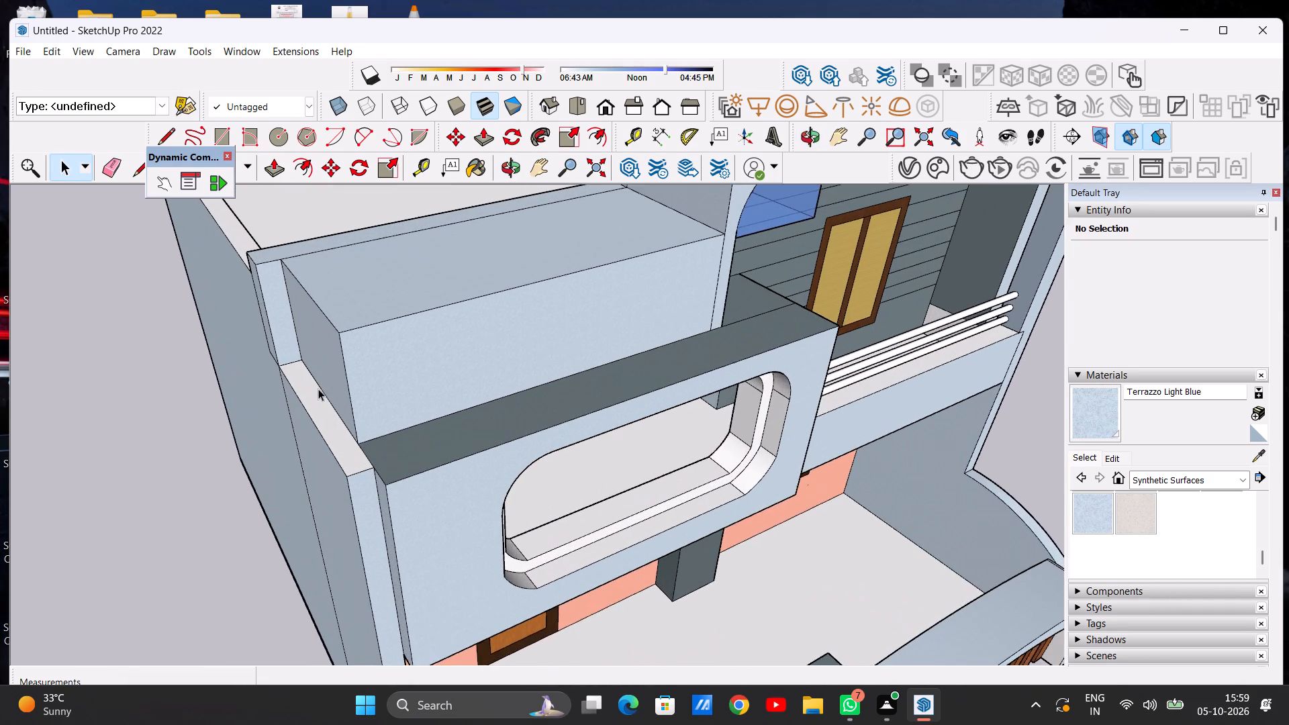
{"action": "scroll", "coordinate": [318, 389], "scroll_direction": "up", "scroll_amount": 2}
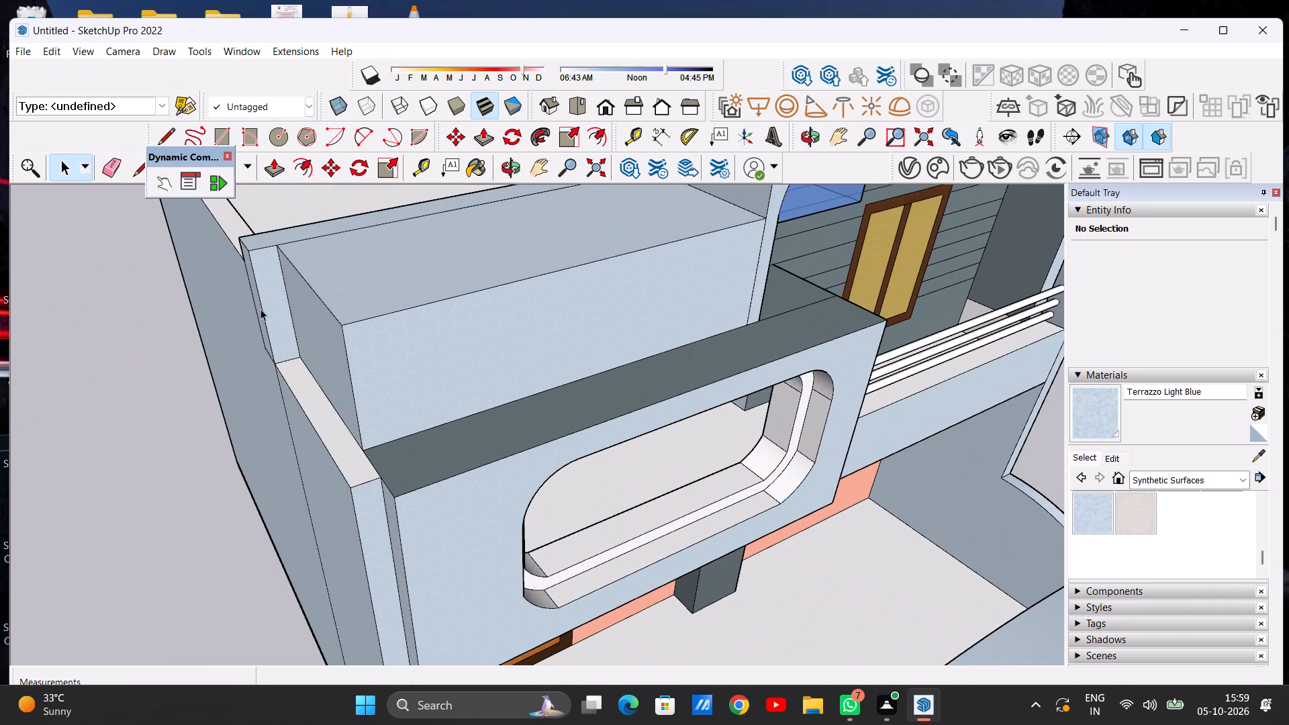
{"action": "left_click", "coordinate": [264, 166]}
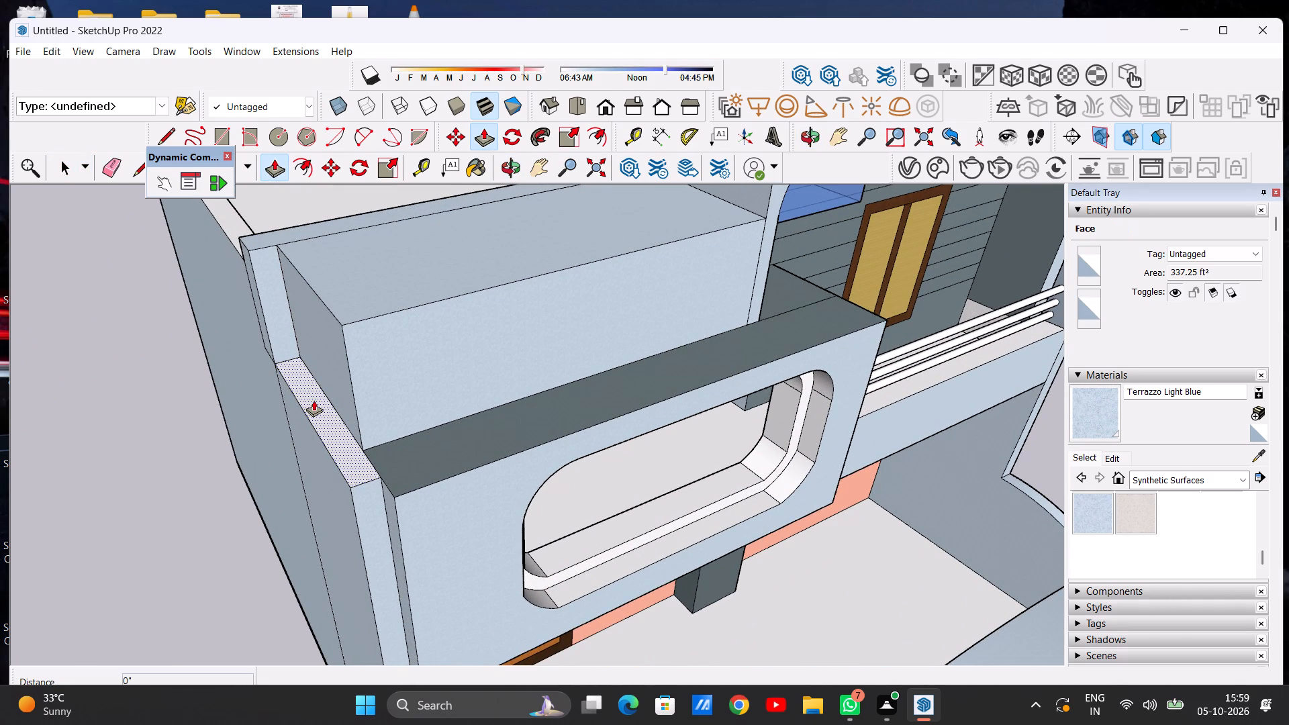
{"action": "left_click", "coordinate": [314, 400]}
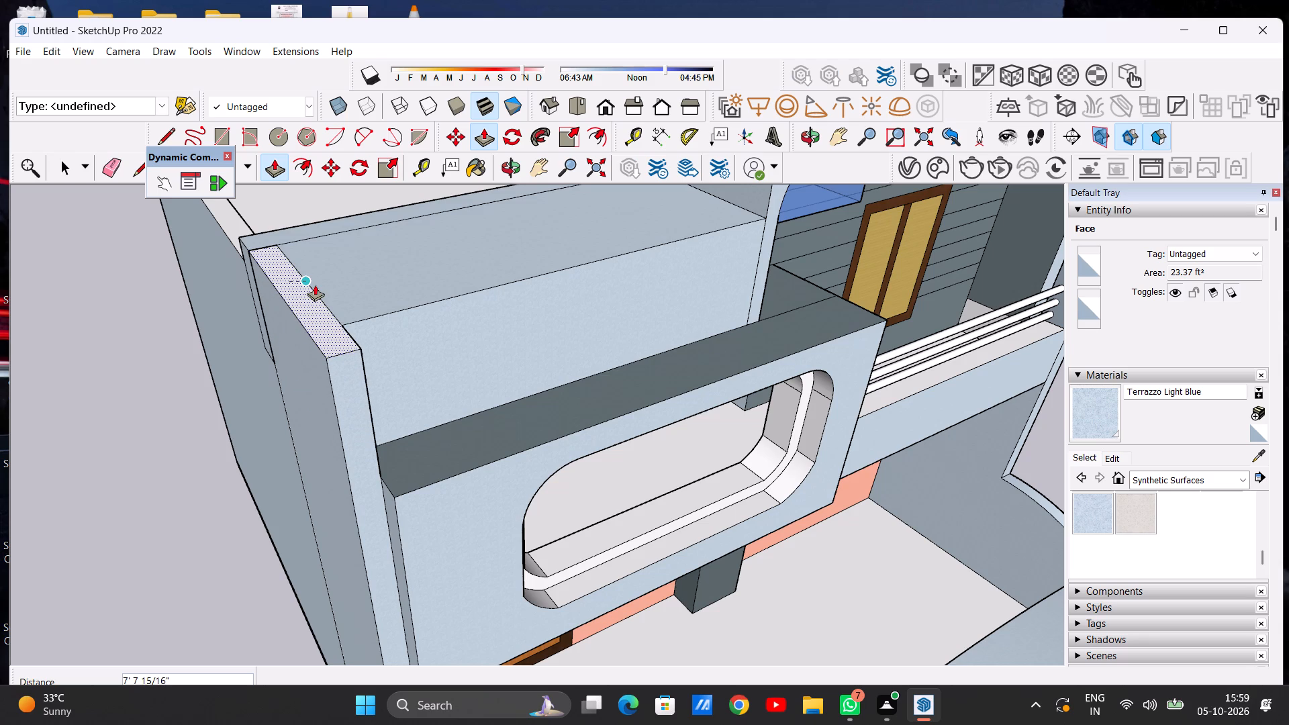
{"action": "left_click", "coordinate": [315, 285]}
{"action": "key", "text": "space"}
Examine the raised side wall and its junction with the rooftop wall and parapet from the front, side and above.
{"action": "scroll", "coordinate": [398, 375], "scroll_direction": "down", "scroll_amount": 5}
{"action": "middle_click_drag", "start_coordinate": [502, 423], "coordinate": [357, 305]}
{"action": "scroll", "coordinate": [351, 334], "scroll_direction": "down", "scroll_amount": 7}
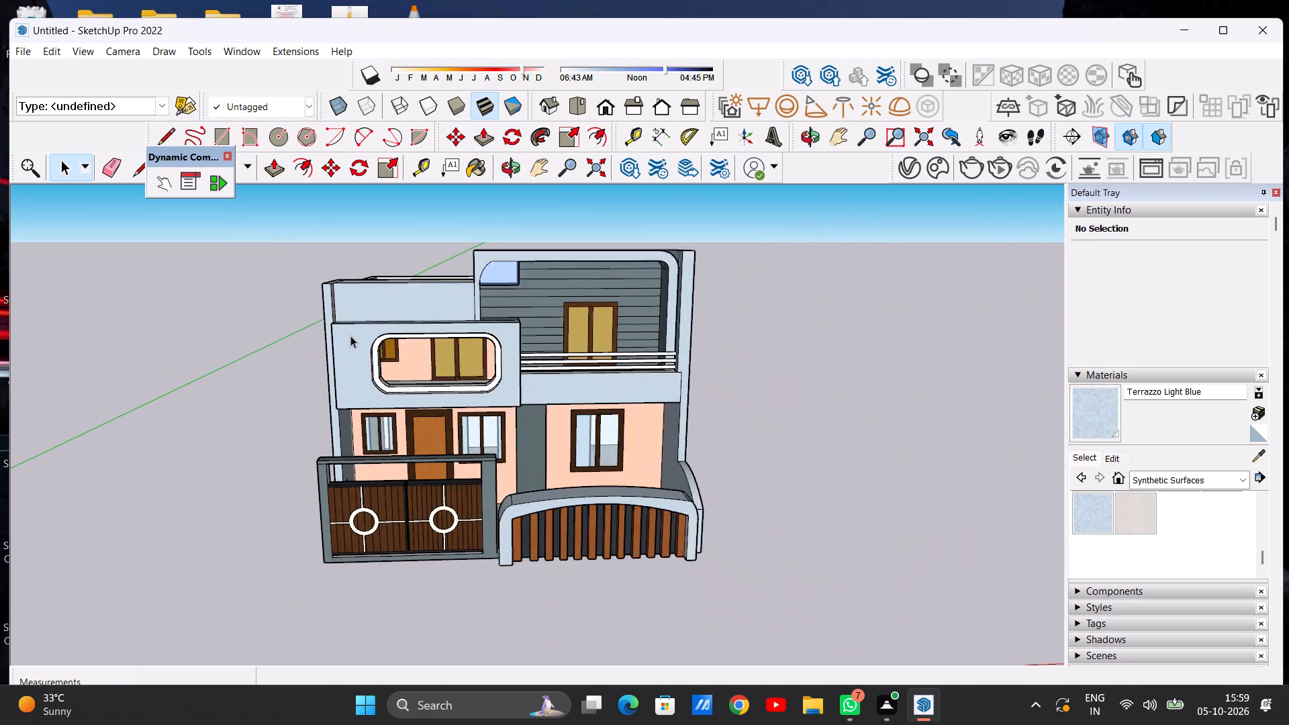
{"action": "scroll", "coordinate": [350, 336], "scroll_direction": "down", "scroll_amount": 2}
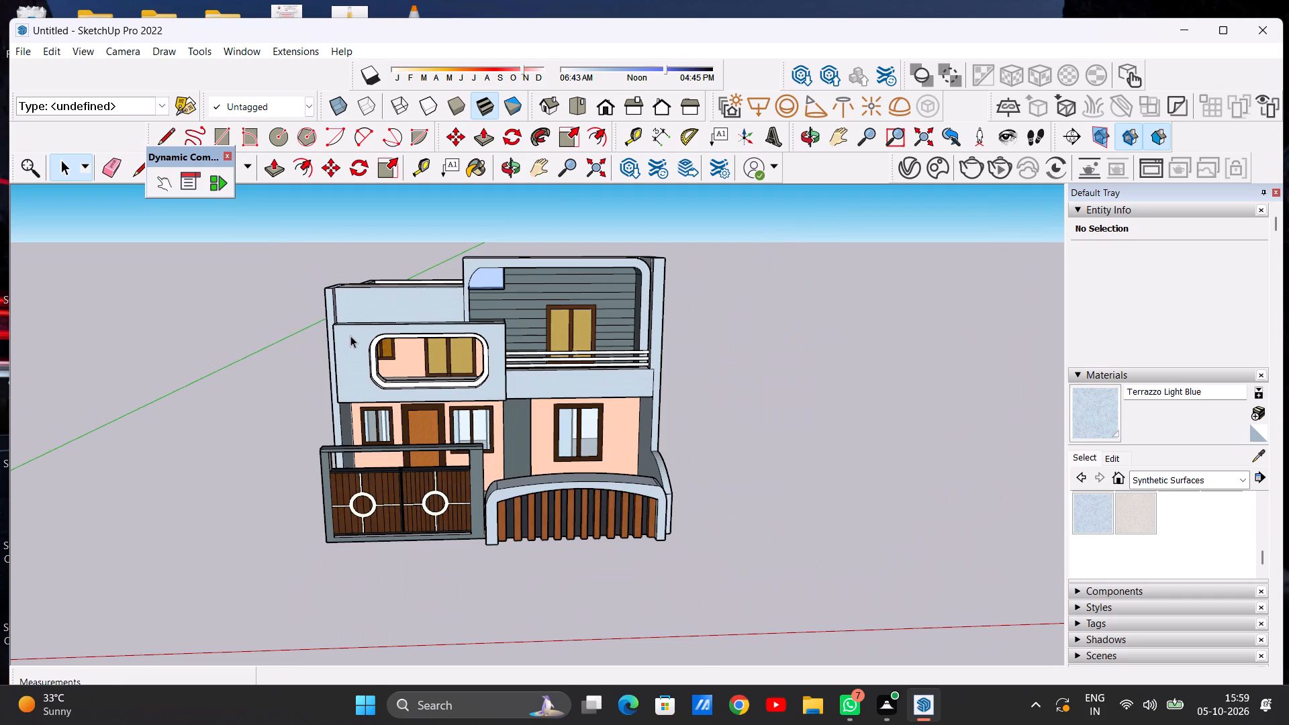
{"action": "scroll", "coordinate": [330, 307], "scroll_direction": "up", "scroll_amount": 11}
{"action": "middle_click_drag", "start_coordinate": [328, 314], "coordinate": [505, 398]}
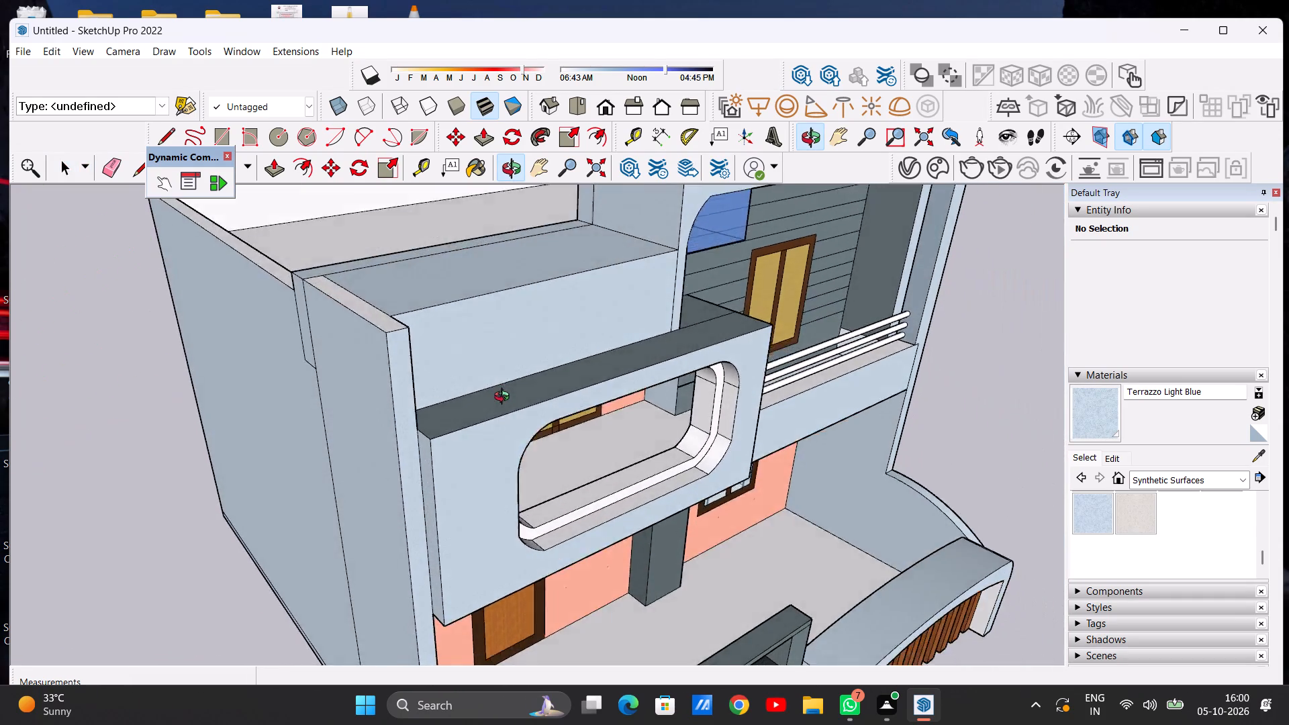
{"action": "middle_click_drag", "start_coordinate": [505, 398], "coordinate": [363, 440]}
{"action": "scroll", "coordinate": [363, 440], "scroll_direction": "up", "scroll_amount": 1}
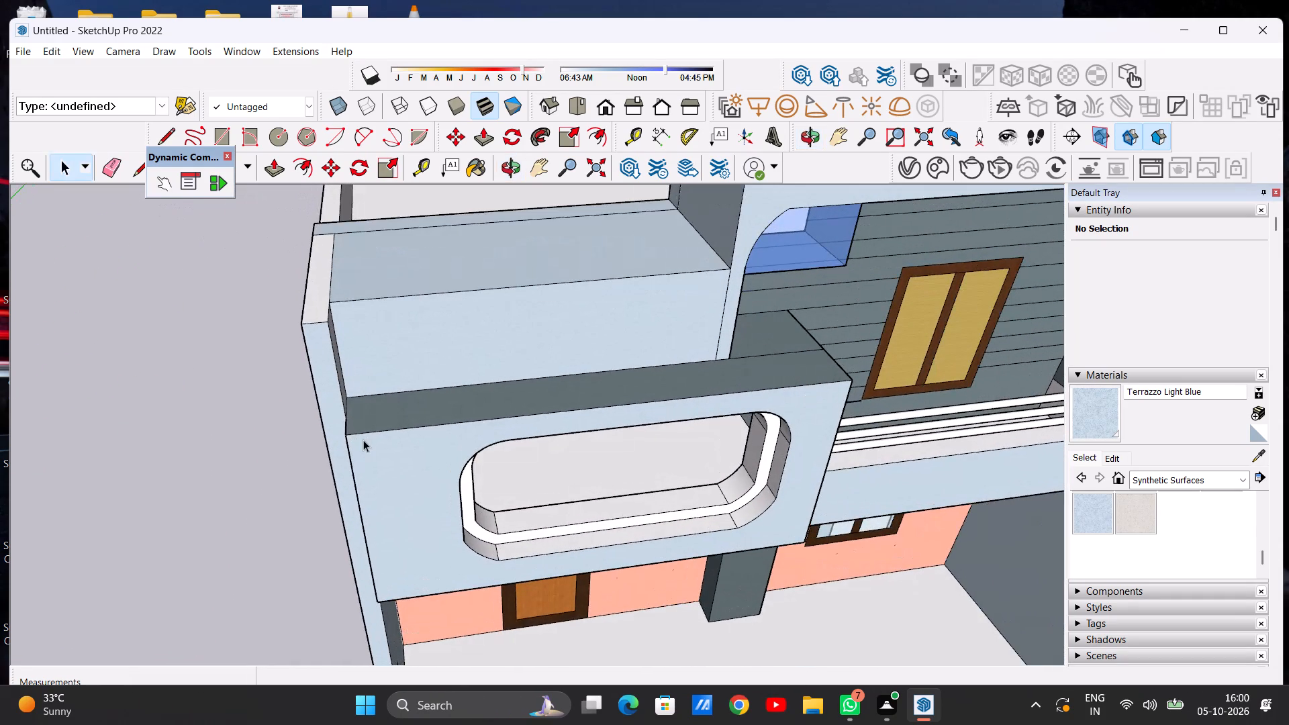
{"action": "scroll", "coordinate": [373, 420], "scroll_direction": "down", "scroll_amount": 10}
{"action": "middle_click_drag", "start_coordinate": [458, 392], "coordinate": [415, 242]}
{"action": "scroll", "coordinate": [571, 365], "scroll_direction": "down", "scroll_amount": 4}
{"action": "scroll", "coordinate": [634, 369], "scroll_direction": "up", "scroll_amount": 8}
{"action": "scroll", "coordinate": [579, 366], "scroll_direction": "down", "scroll_amount": 4}
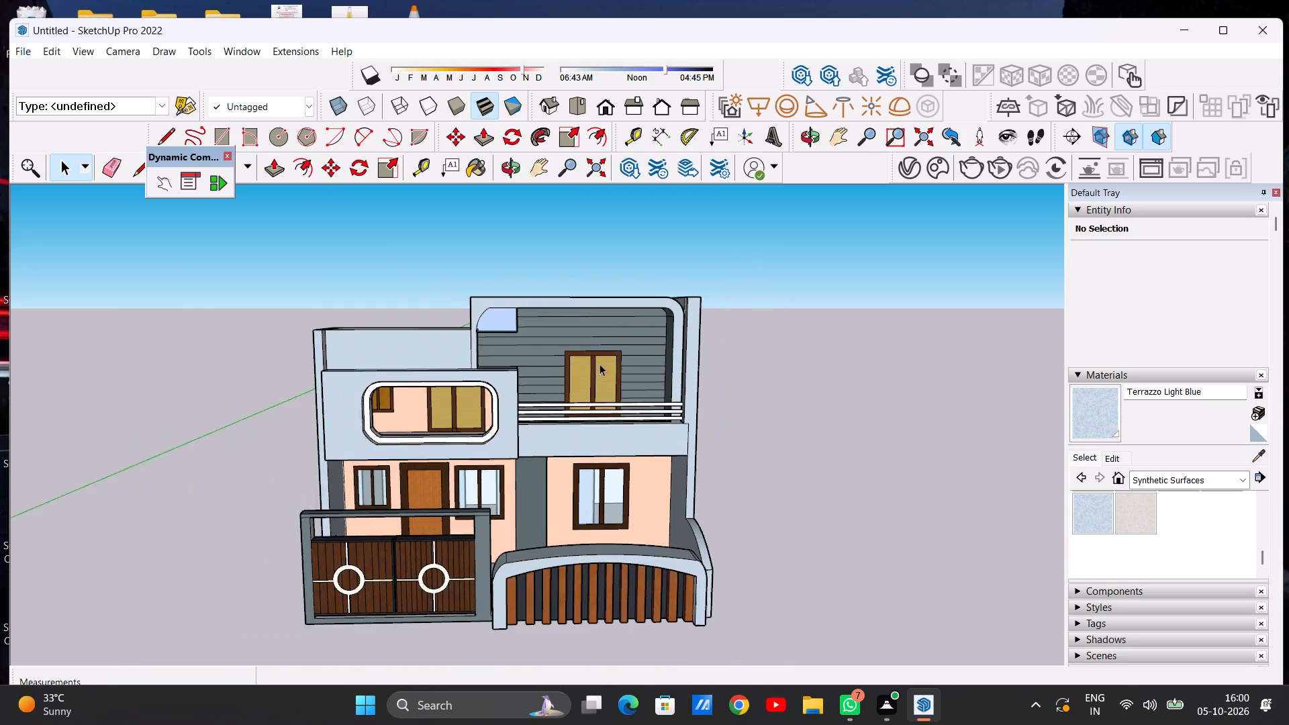
{"action": "scroll", "coordinate": [600, 364], "scroll_direction": "down", "scroll_amount": 2}
{"action": "middle_click_drag", "start_coordinate": [406, 355], "coordinate": [769, 455]}
{"action": "scroll", "coordinate": [435, 411], "scroll_direction": "up", "scroll_amount": 7}
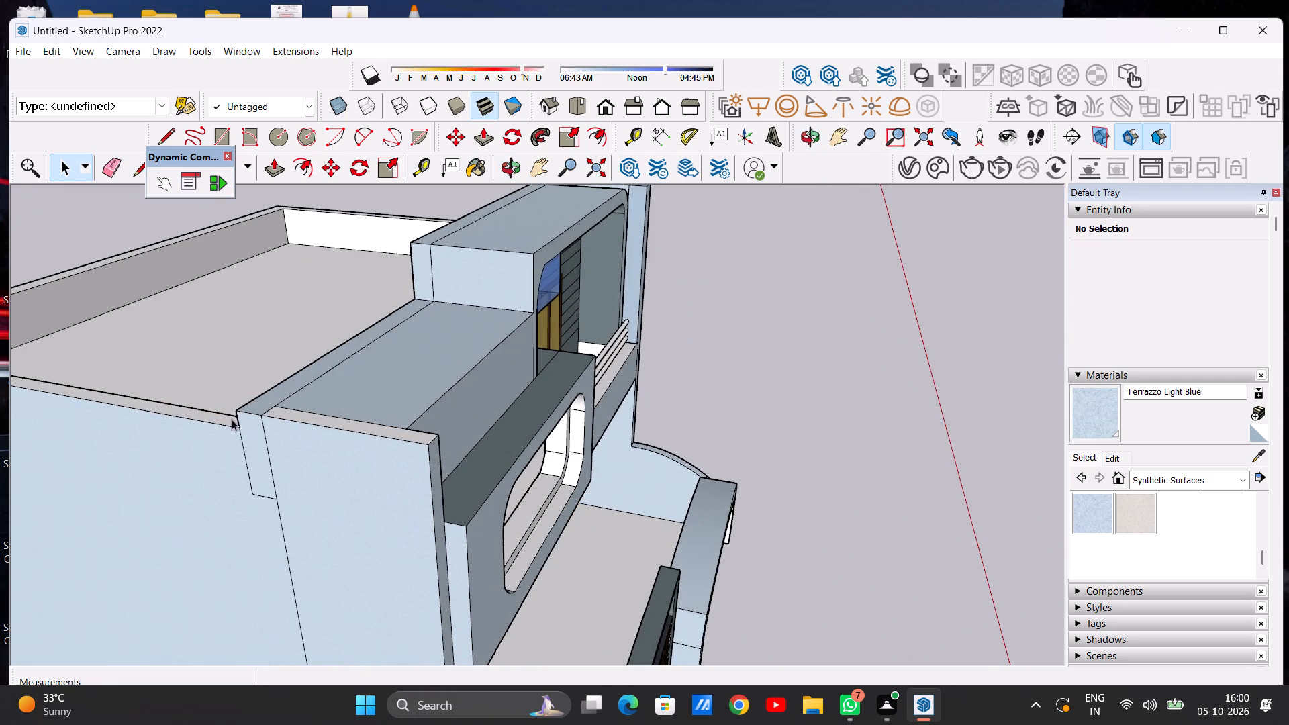
{"action": "scroll", "coordinate": [265, 409], "scroll_direction": "down", "scroll_amount": 20}
{"action": "middle_click_drag", "start_coordinate": [458, 438], "coordinate": [243, 375]}
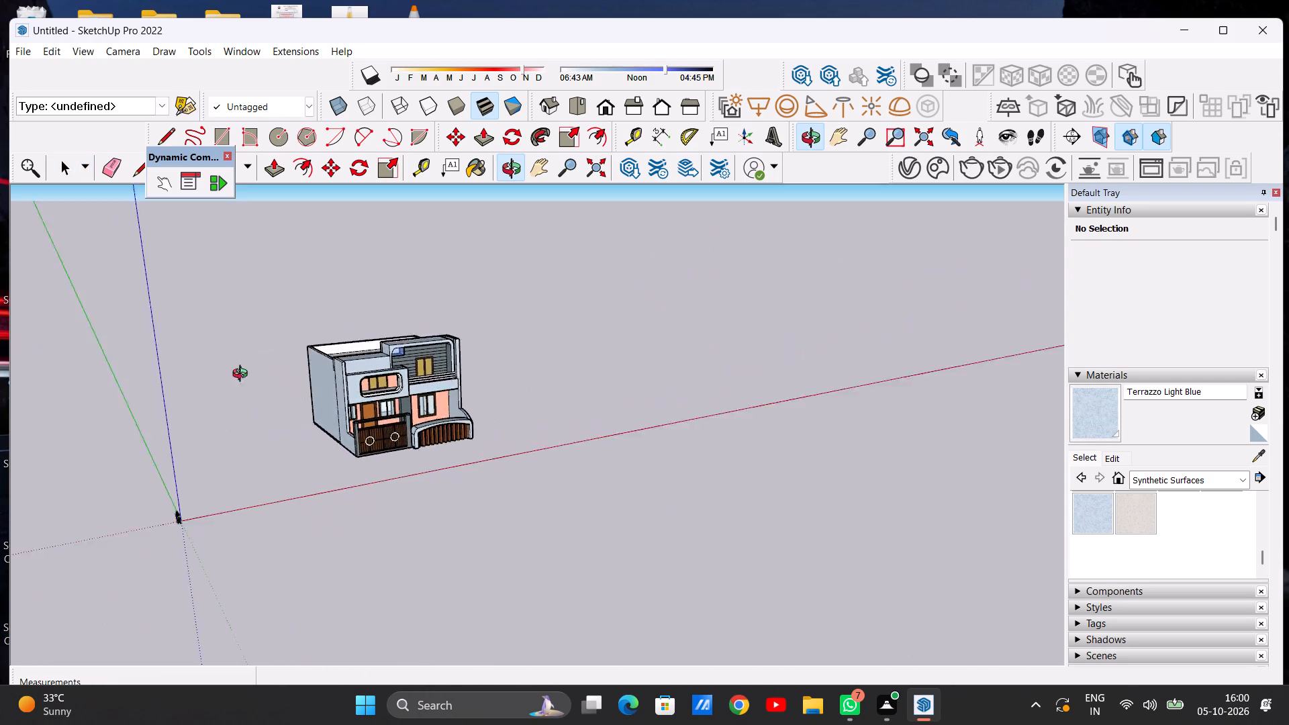
{"action": "middle_click_drag", "start_coordinate": [243, 375], "coordinate": [166, 370]}
Examine the front facade's balconies, windows and upper walls, and both sides of the house.
{"action": "scroll", "coordinate": [482, 354], "scroll_direction": "up", "scroll_amount": 8}
{"action": "middle_click_drag", "start_coordinate": [506, 424], "coordinate": [434, 397]}
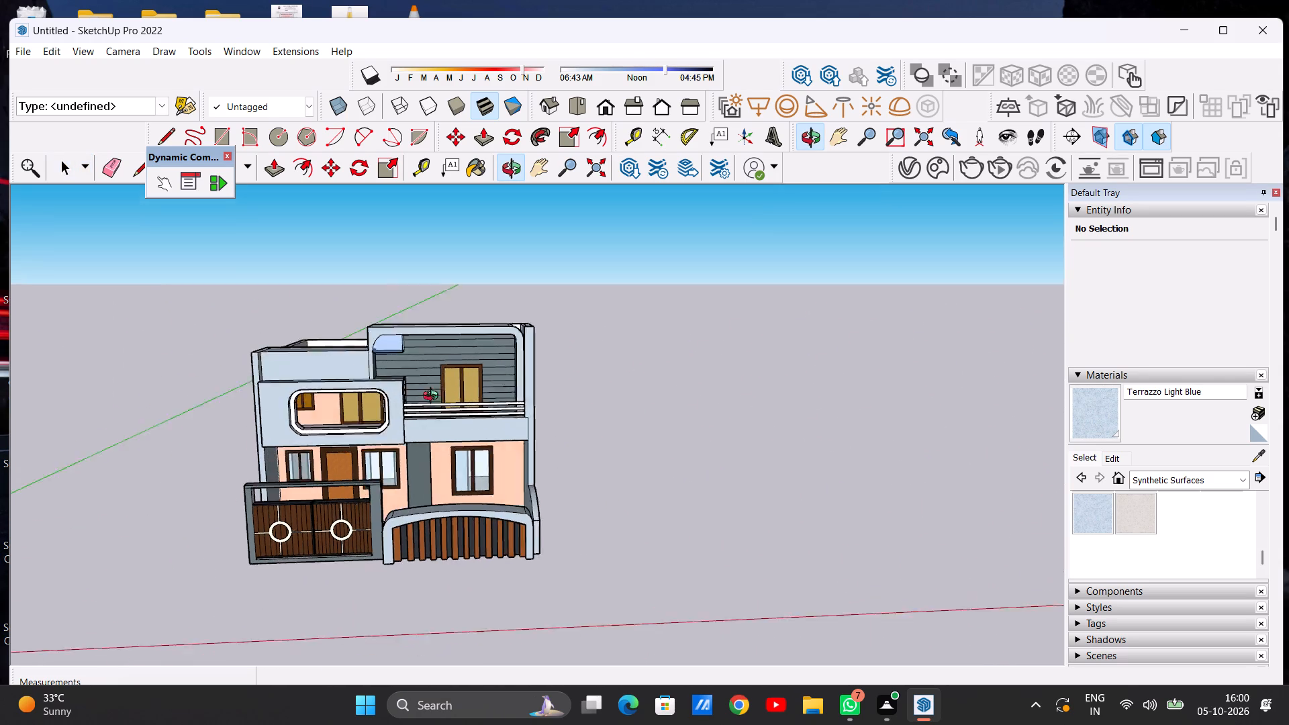
{"action": "middle_click_drag", "start_coordinate": [434, 397], "coordinate": [460, 371]}
{"action": "scroll", "coordinate": [330, 383], "scroll_direction": "up", "scroll_amount": 8}
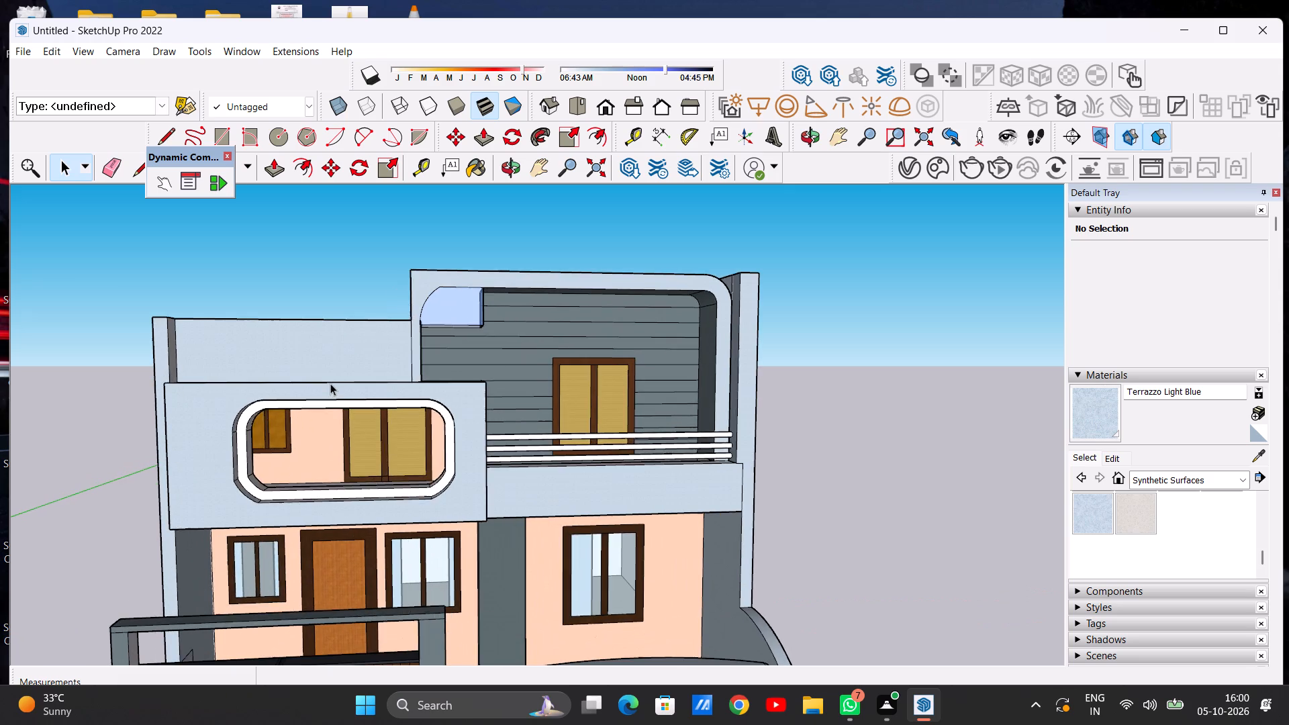
{"action": "scroll", "coordinate": [330, 383], "scroll_direction": "down", "scroll_amount": 9}
{"action": "scroll", "coordinate": [591, 381], "scroll_direction": "up", "scroll_amount": 3}
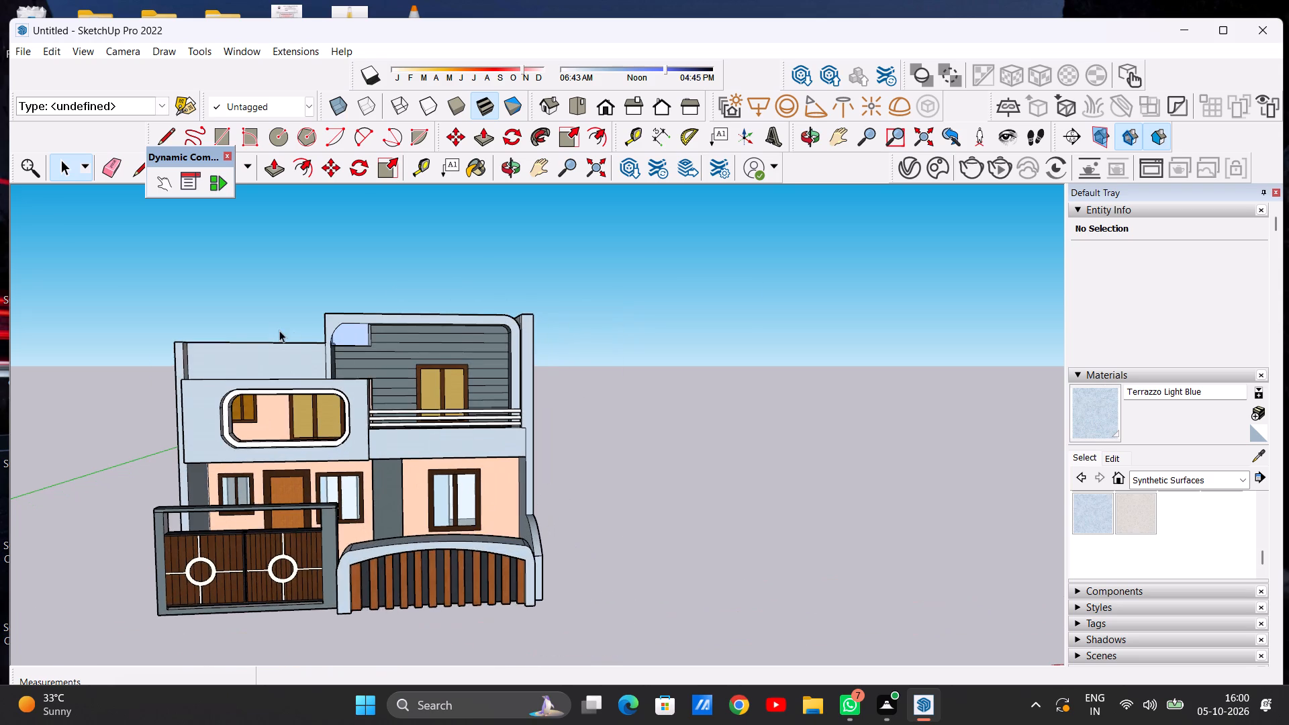
{"action": "scroll", "coordinate": [279, 330], "scroll_direction": "up", "scroll_amount": 1}
{"action": "scroll", "coordinate": [342, 338], "scroll_direction": "down", "scroll_amount": 1}
{"action": "scroll", "coordinate": [252, 311], "scroll_direction": "up", "scroll_amount": 1}
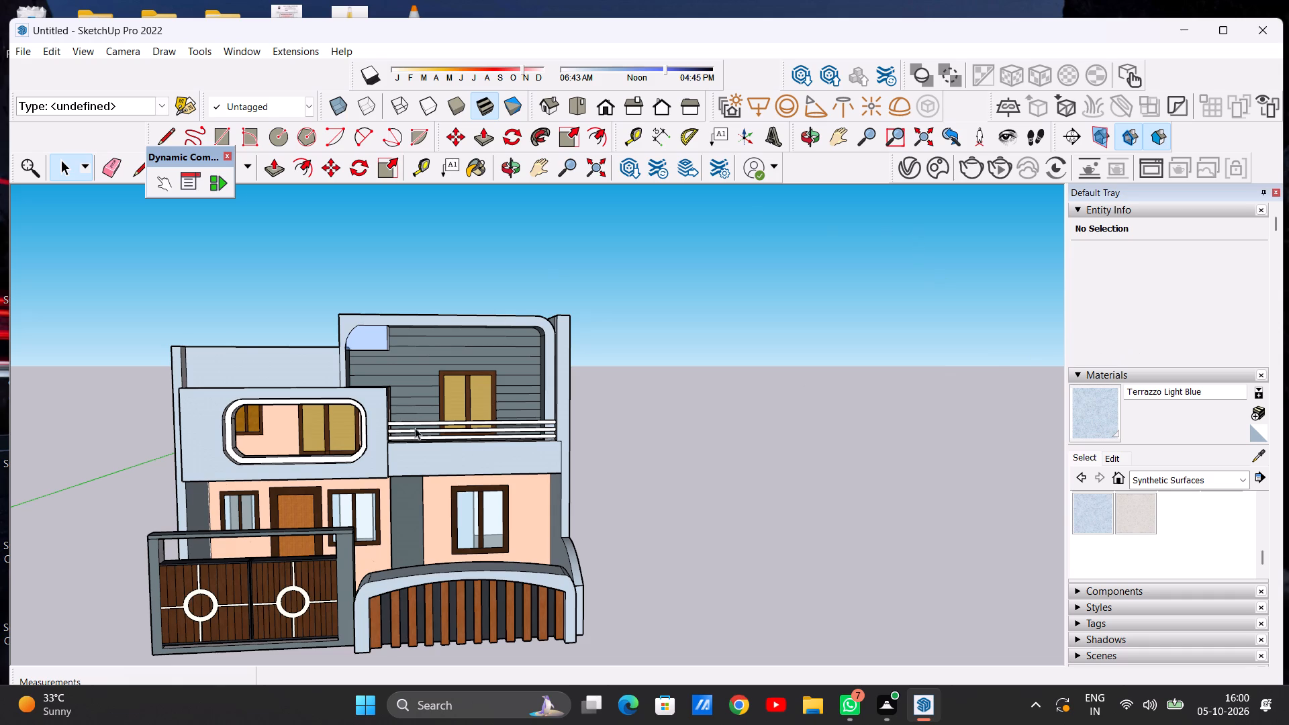
{"action": "scroll", "coordinate": [561, 447], "scroll_direction": "down", "scroll_amount": 11}
{"action": "scroll", "coordinate": [441, 464], "scroll_direction": "up", "scroll_amount": 15}
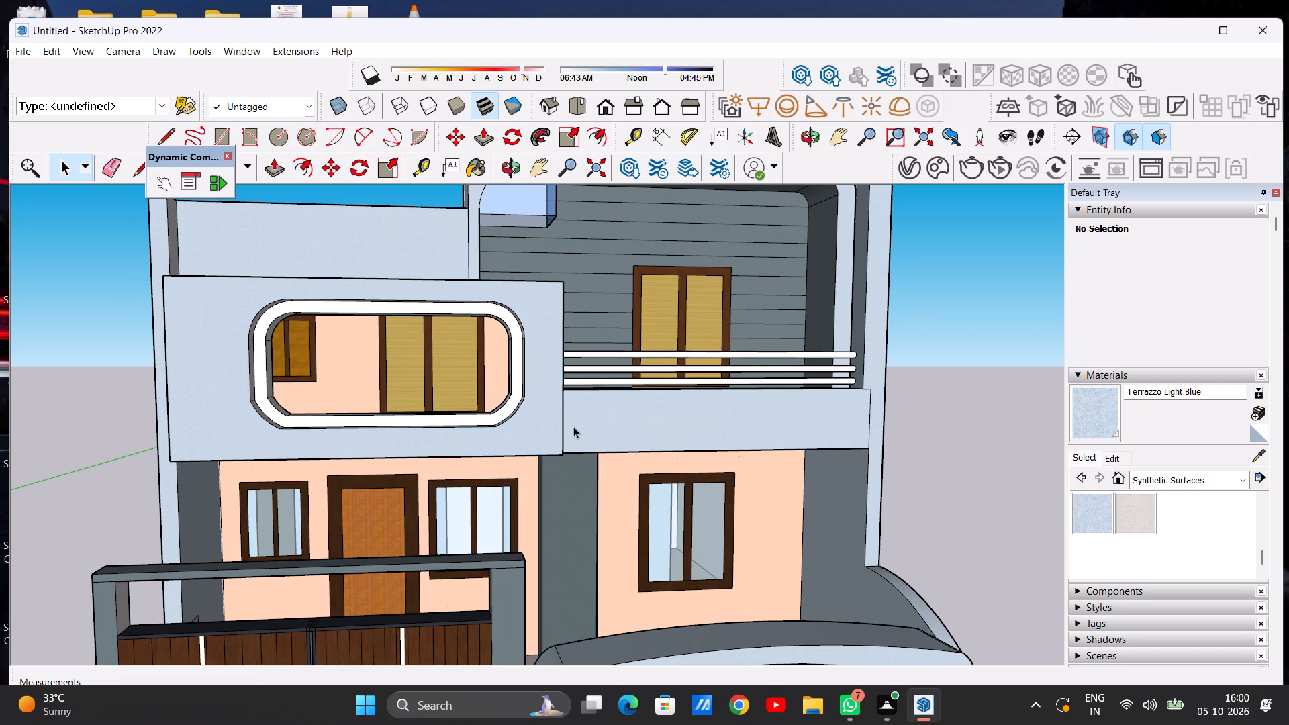
{"action": "scroll", "coordinate": [581, 506], "scroll_direction": "down", "scroll_amount": 9}
{"action": "scroll", "coordinate": [598, 459], "scroll_direction": "up", "scroll_amount": 6}
{"action": "middle_click_drag", "start_coordinate": [453, 448], "coordinate": [928, 420]}
{"action": "middle_click_drag", "start_coordinate": [783, 394], "coordinate": [537, 432]}
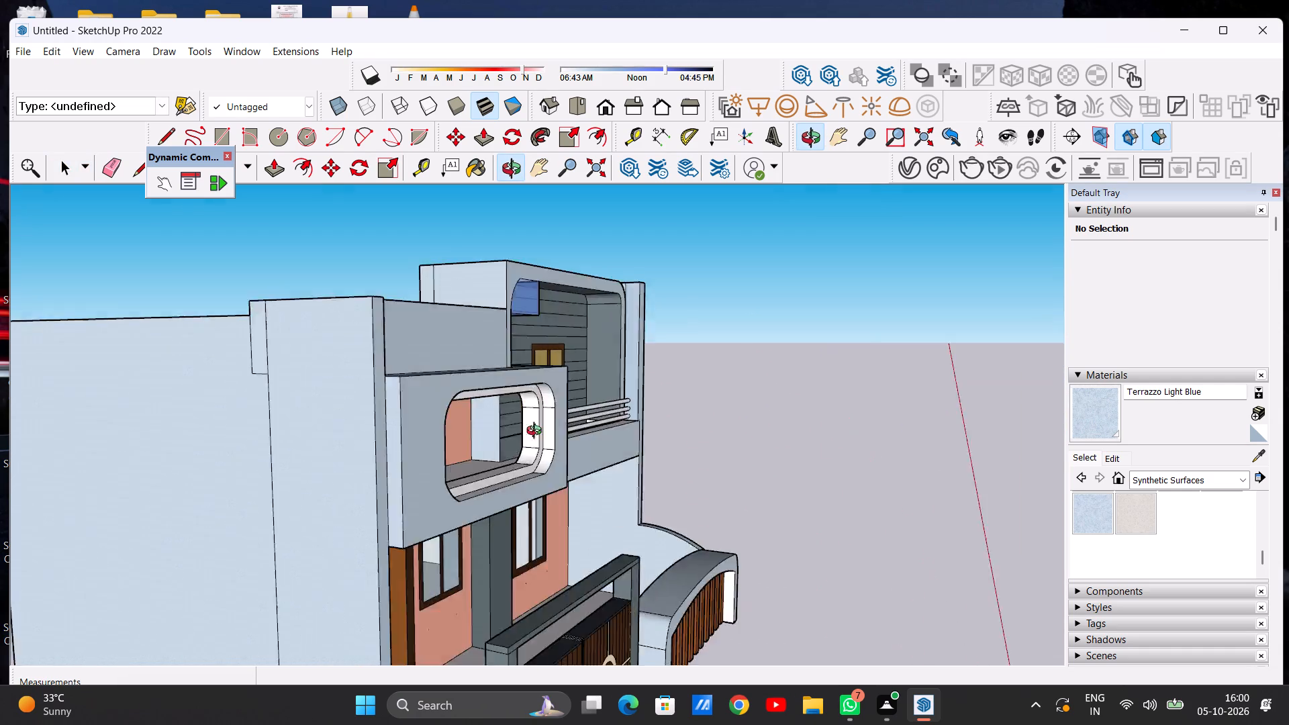
{"action": "middle_click_drag", "start_coordinate": [537, 432], "coordinate": [430, 425]}
{"action": "scroll", "coordinate": [551, 416], "scroll_direction": "down", "scroll_amount": 10}
{"action": "middle_click_drag", "start_coordinate": [718, 406], "coordinate": [363, 435]}
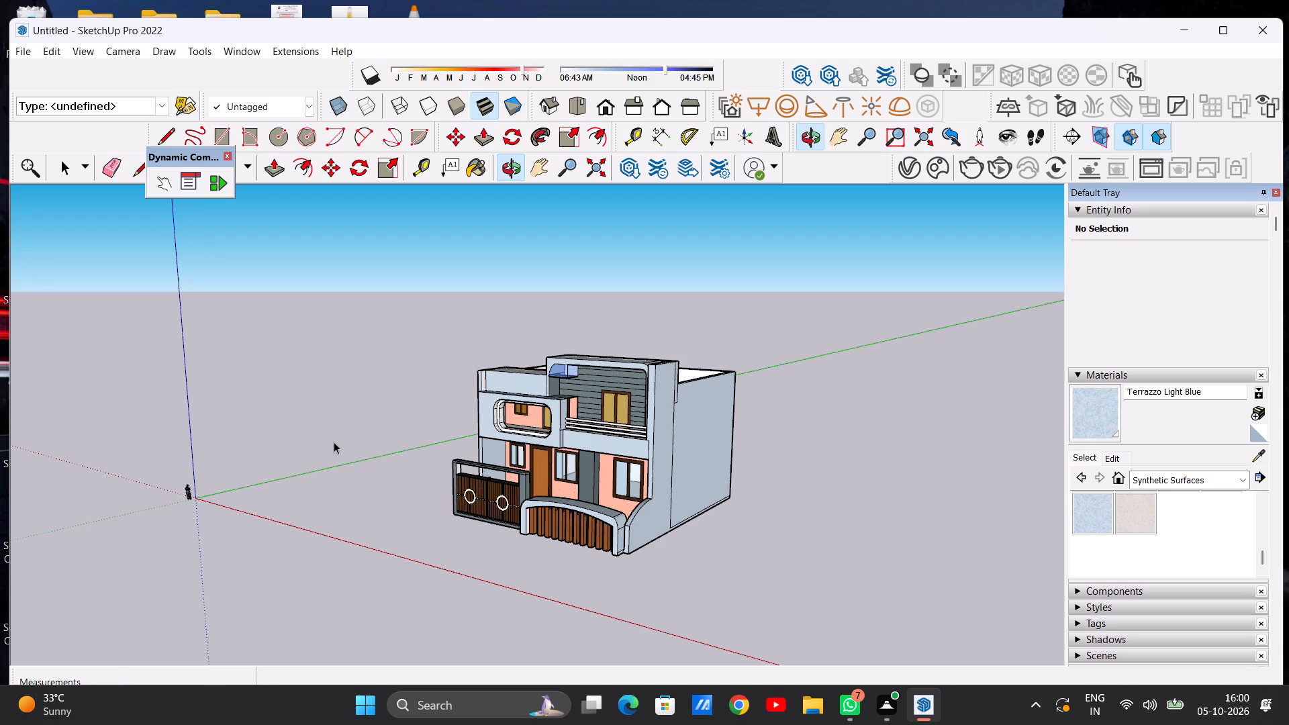
{"action": "scroll", "coordinate": [532, 493], "scroll_direction": "down", "scroll_amount": 2}
{"action": "scroll", "coordinate": [473, 494], "scroll_direction": "up", "scroll_amount": 5}
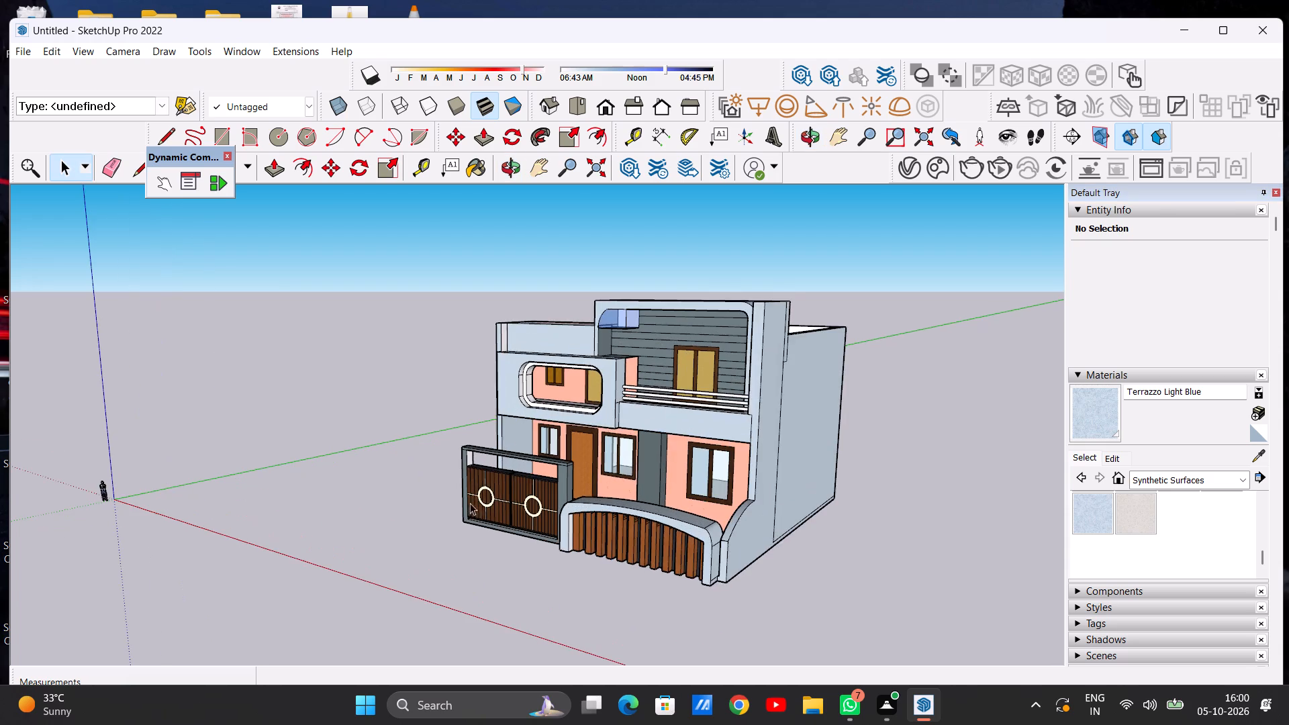
Examine the entrance gate, the curved slatted boundary wall and the ground-floor front from several angles.
{"action": "middle_click_drag", "start_coordinate": [467, 507], "coordinate": [648, 444]}
{"action": "scroll", "coordinate": [505, 487], "scroll_direction": "up", "scroll_amount": 8}
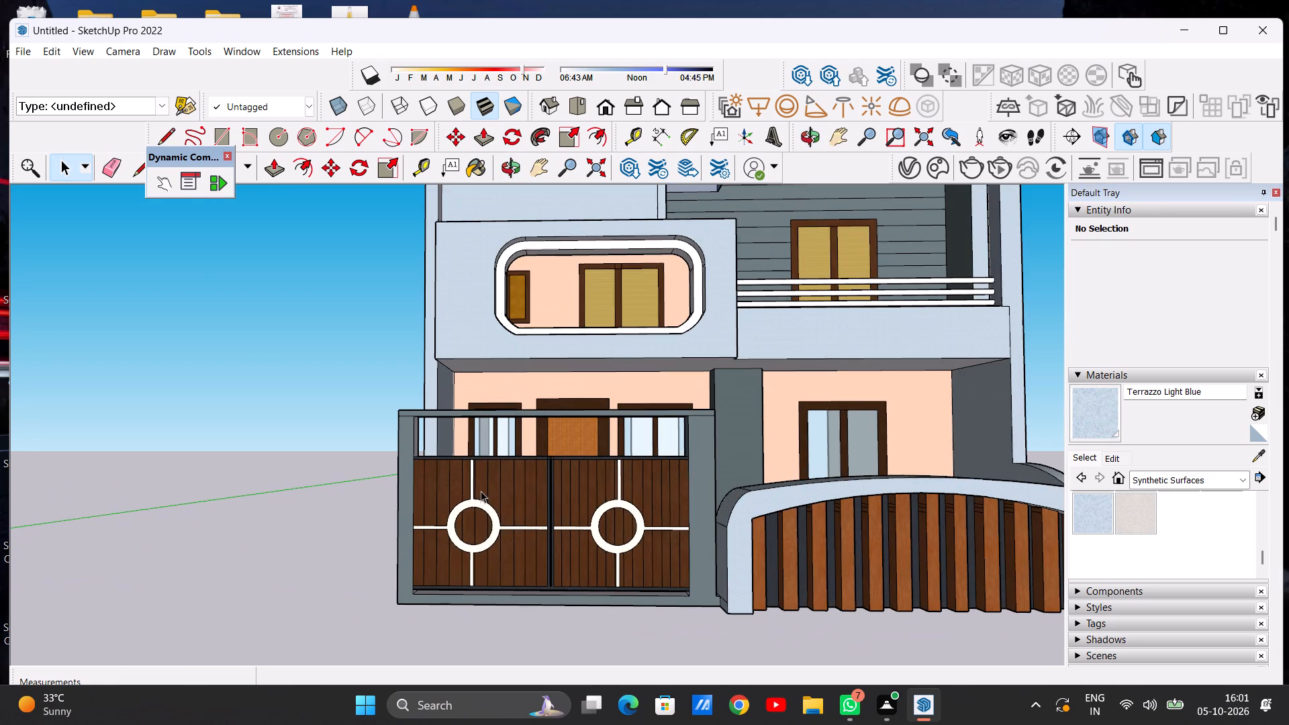
{"action": "scroll", "coordinate": [485, 491], "scroll_direction": "down", "scroll_amount": 4}
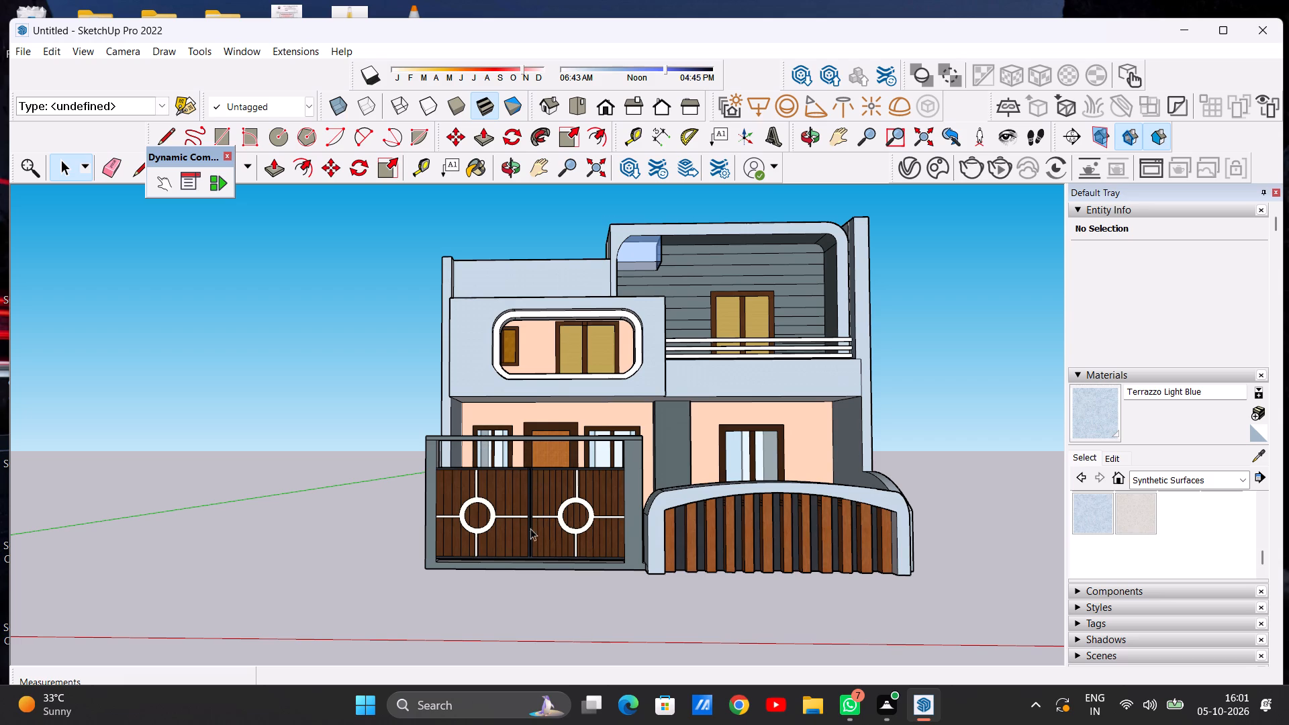
{"action": "scroll", "coordinate": [501, 552], "scroll_direction": "up", "scroll_amount": 7}
{"action": "scroll", "coordinate": [528, 529], "scroll_direction": "down", "scroll_amount": 5}
{"action": "middle_click_drag", "start_coordinate": [460, 509], "coordinate": [581, 523]}
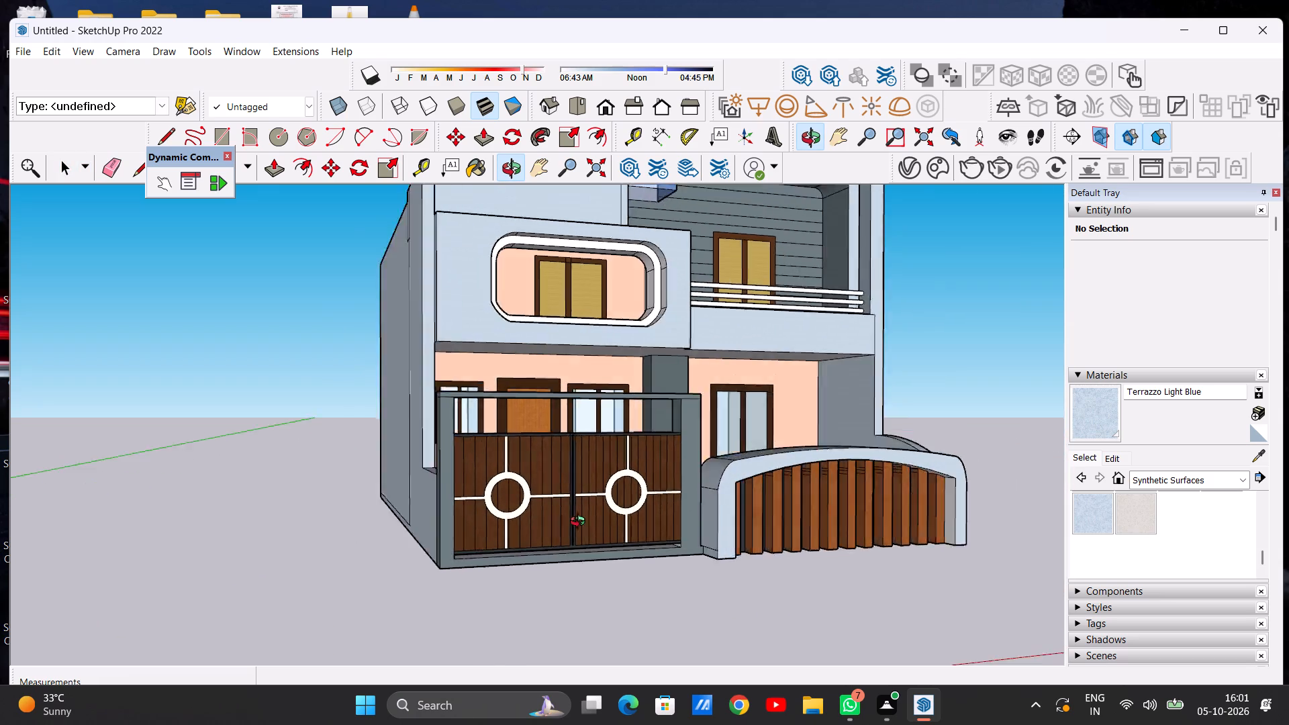
{"action": "middle_click_drag", "start_coordinate": [581, 523], "coordinate": [524, 503]}
{"action": "scroll", "coordinate": [524, 503], "scroll_direction": "up", "scroll_amount": 1}
{"action": "scroll", "coordinate": [527, 506], "scroll_direction": "down", "scroll_amount": 6}
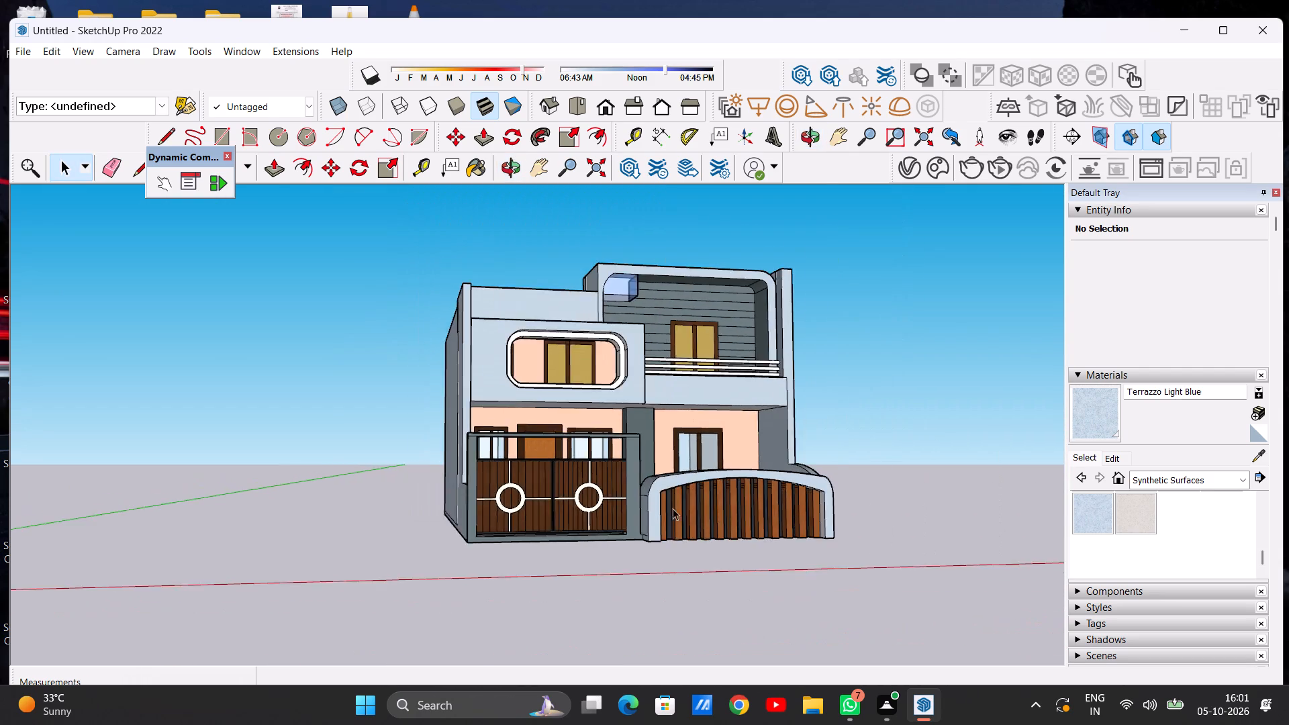
{"action": "scroll", "coordinate": [687, 508], "scroll_direction": "up", "scroll_amount": 1}
{"action": "middle_click_drag", "start_coordinate": [659, 507], "coordinate": [618, 523]}
{"action": "scroll", "coordinate": [626, 483], "scroll_direction": "up", "scroll_amount": 6}
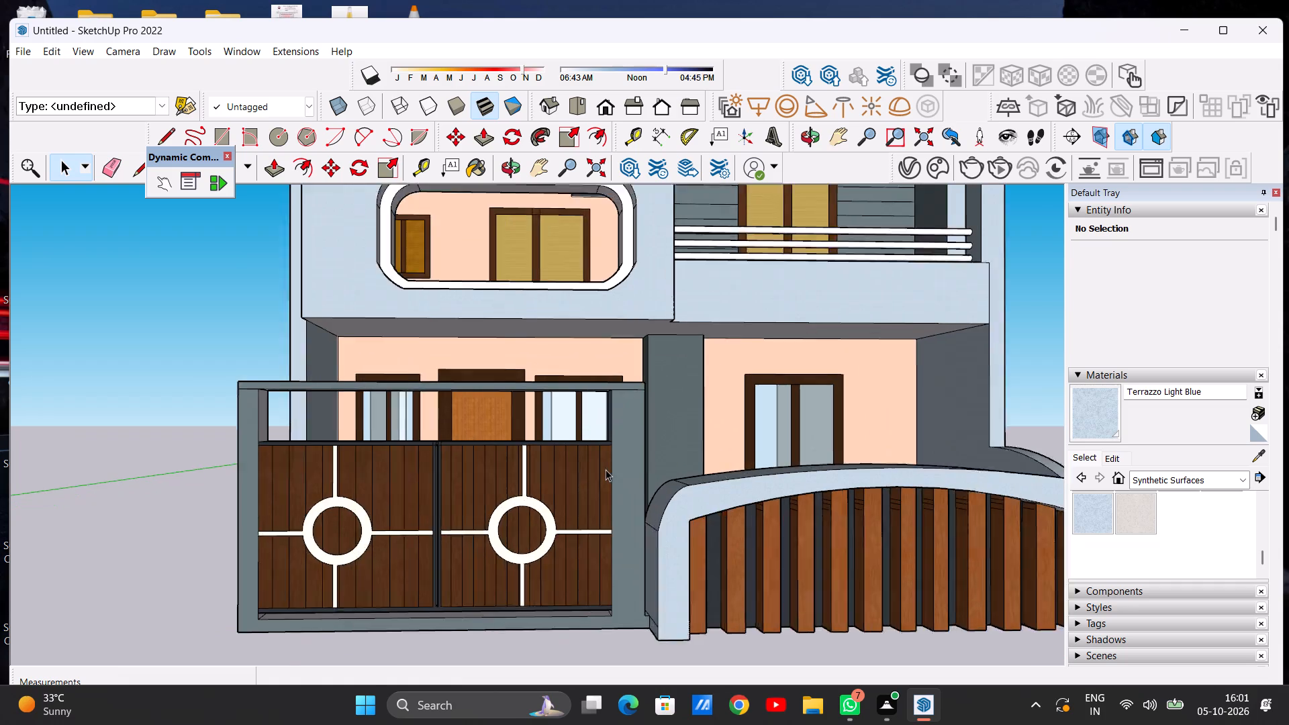
{"action": "scroll", "coordinate": [606, 469], "scroll_direction": "up", "scroll_amount": 2}
{"action": "scroll", "coordinate": [618, 494], "scroll_direction": "down", "scroll_amount": 6}
{"action": "middle_click_drag", "start_coordinate": [529, 483], "coordinate": [597, 660]}
{"action": "middle_click_drag", "start_coordinate": [461, 534], "coordinate": [804, 553]}
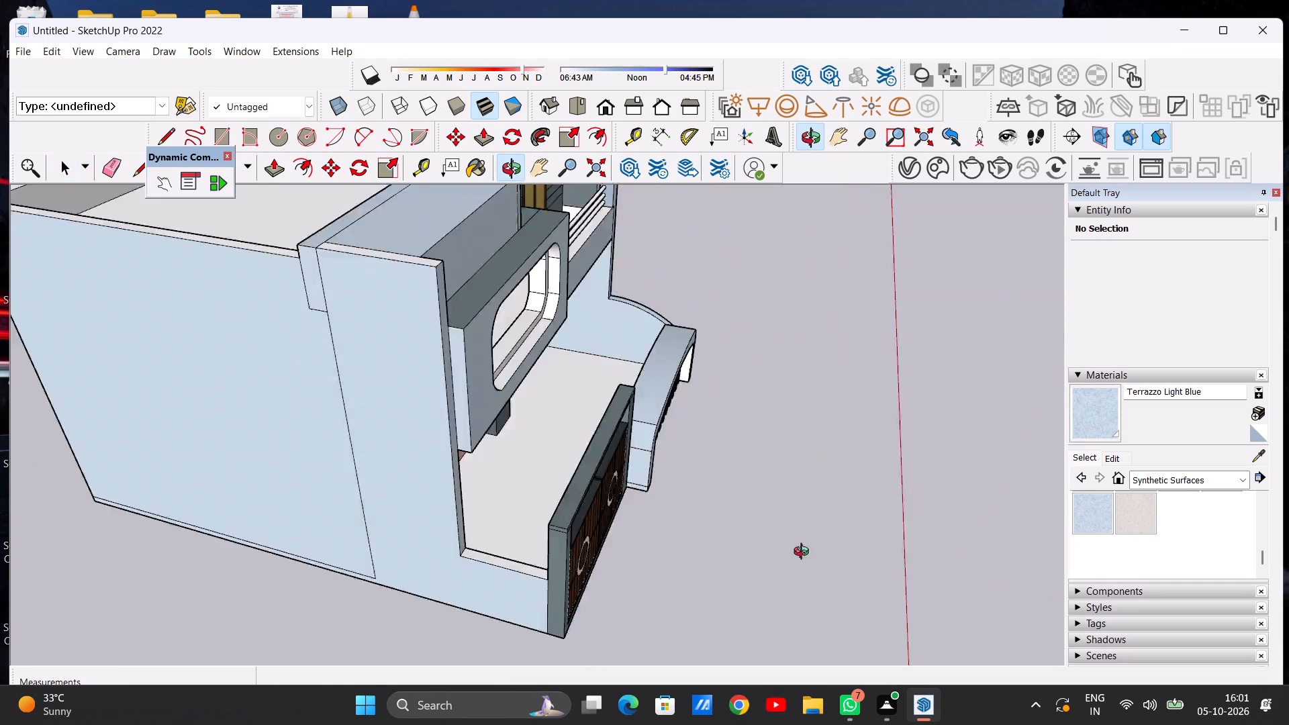
{"action": "middle_click_drag", "start_coordinate": [804, 553], "coordinate": [837, 553]}
{"action": "scroll", "coordinate": [600, 495], "scroll_direction": "up", "scroll_amount": 1}
{"action": "middle_click_drag", "start_coordinate": [608, 495], "coordinate": [377, 468]}
{"action": "middle_click_drag", "start_coordinate": [670, 498], "coordinate": [377, 449]}
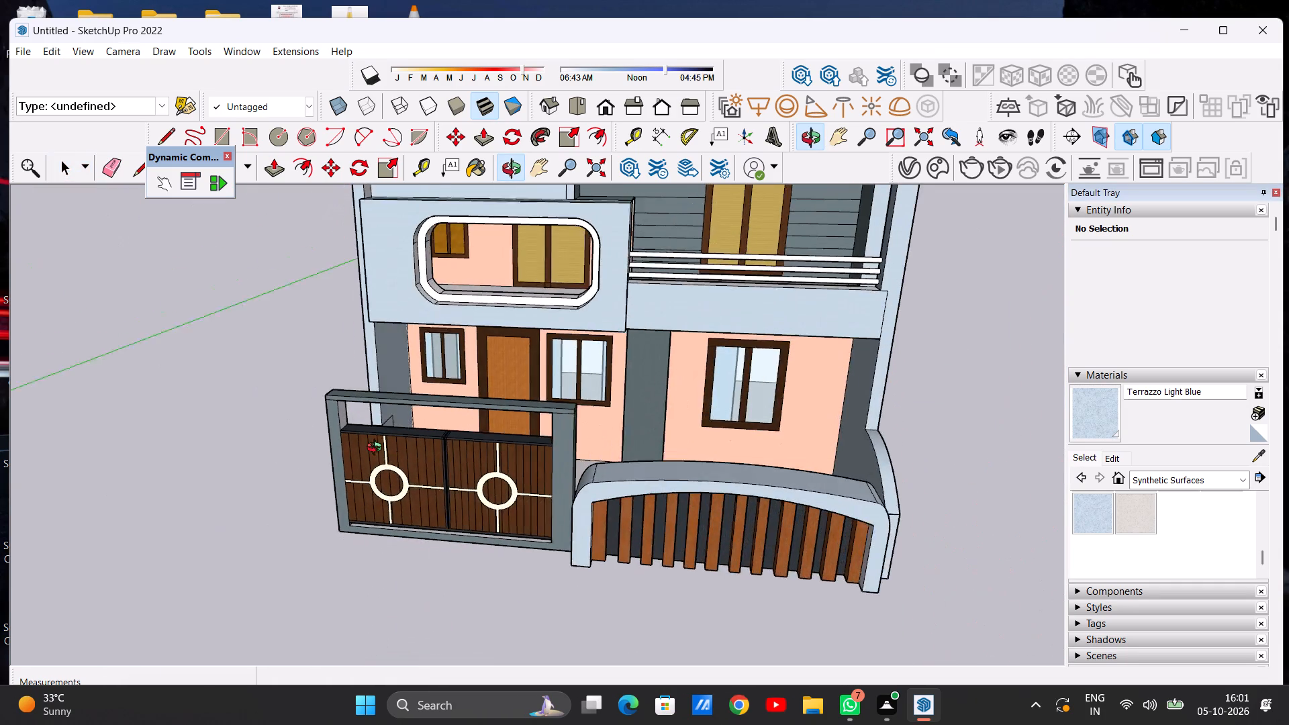
{"action": "middle_click_drag", "start_coordinate": [377, 449], "coordinate": [377, 449]}
{"action": "scroll", "coordinate": [542, 438], "scroll_direction": "down", "scroll_amount": 7}
{"action": "scroll", "coordinate": [503, 453], "scroll_direction": "up", "scroll_amount": 8}
{"action": "scroll", "coordinate": [538, 434], "scroll_direction": "down", "scroll_amount": 4}
{"action": "middle_click_drag", "start_coordinate": [581, 509], "coordinate": [585, 492]}
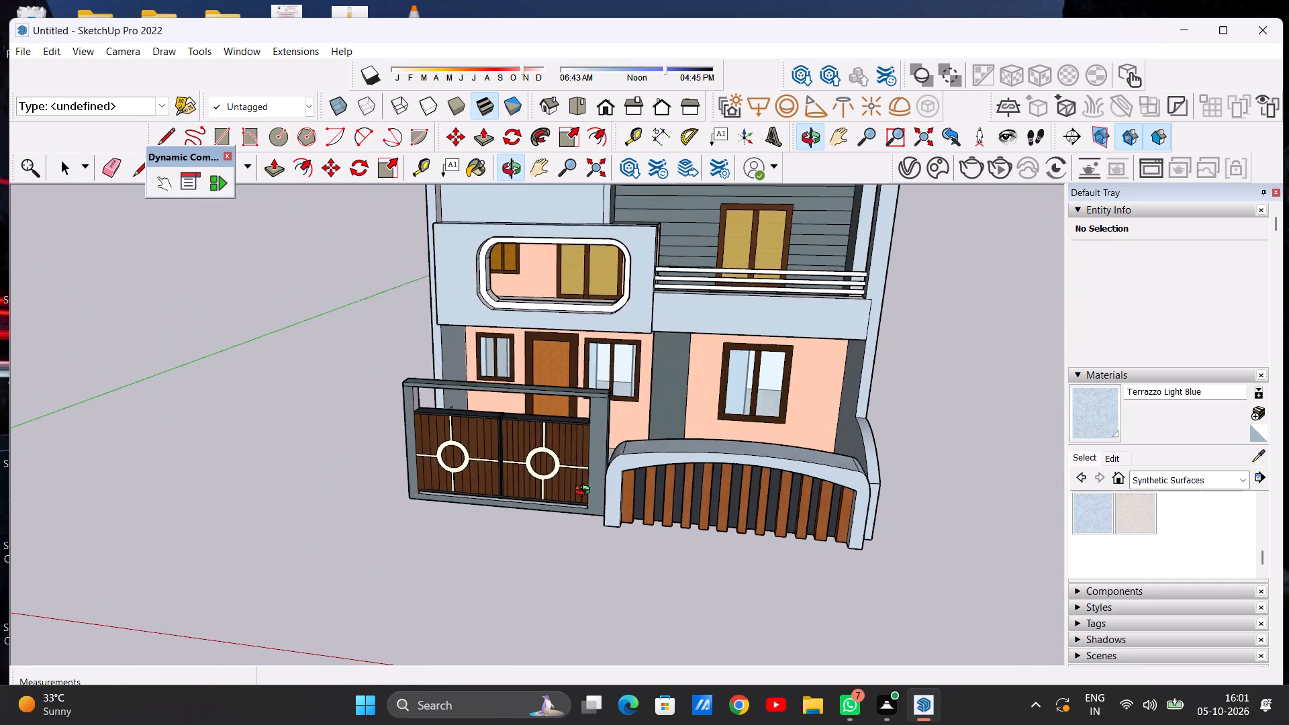
{"action": "middle_click_drag", "start_coordinate": [585, 492], "coordinate": [611, 429]}
{"action": "scroll", "coordinate": [559, 407], "scroll_direction": "up", "scroll_amount": 3}
{"action": "scroll", "coordinate": [528, 441], "scroll_direction": "down", "scroll_amount": 5}
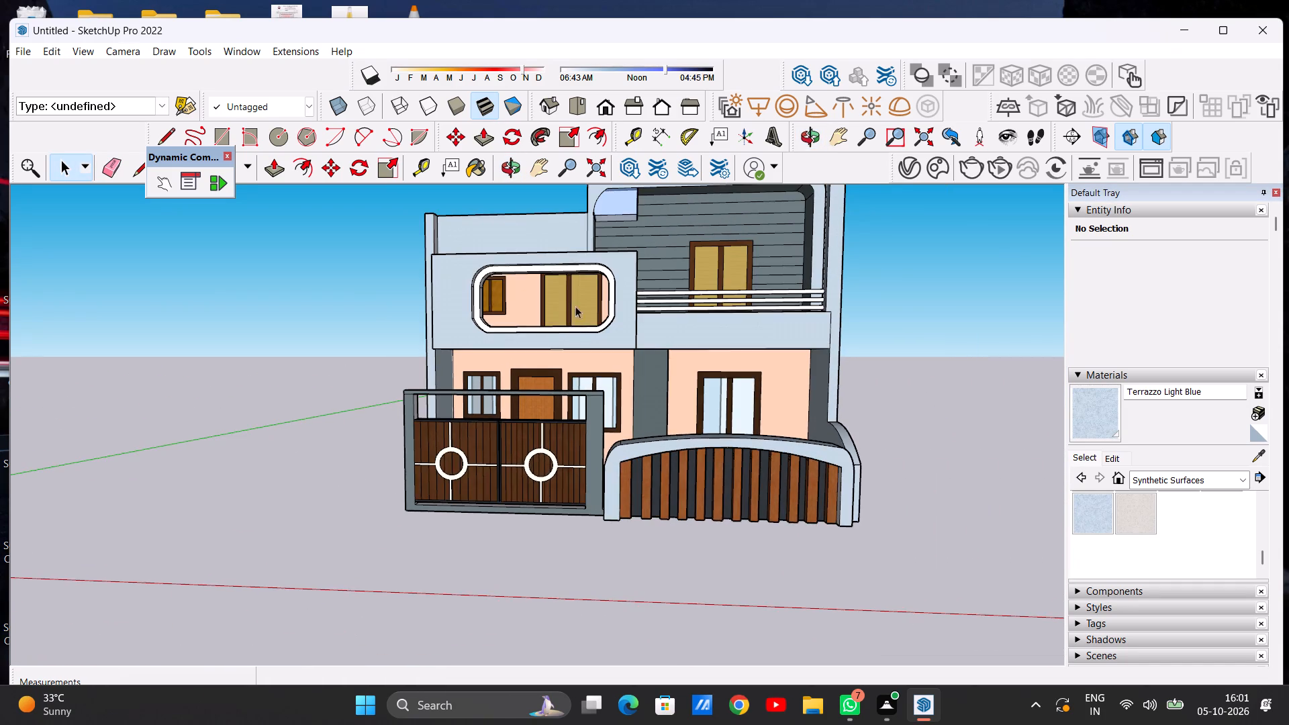
Review the complete front elevation of the house up close and from a distance.
{"action": "scroll", "coordinate": [596, 253], "scroll_direction": "up", "scroll_amount": 3}
{"action": "scroll", "coordinate": [575, 351], "scroll_direction": "down", "scroll_amount": 4}
{"action": "scroll", "coordinate": [585, 270], "scroll_direction": "up", "scroll_amount": 5}
{"action": "scroll", "coordinate": [585, 269], "scroll_direction": "down", "scroll_amount": 3}
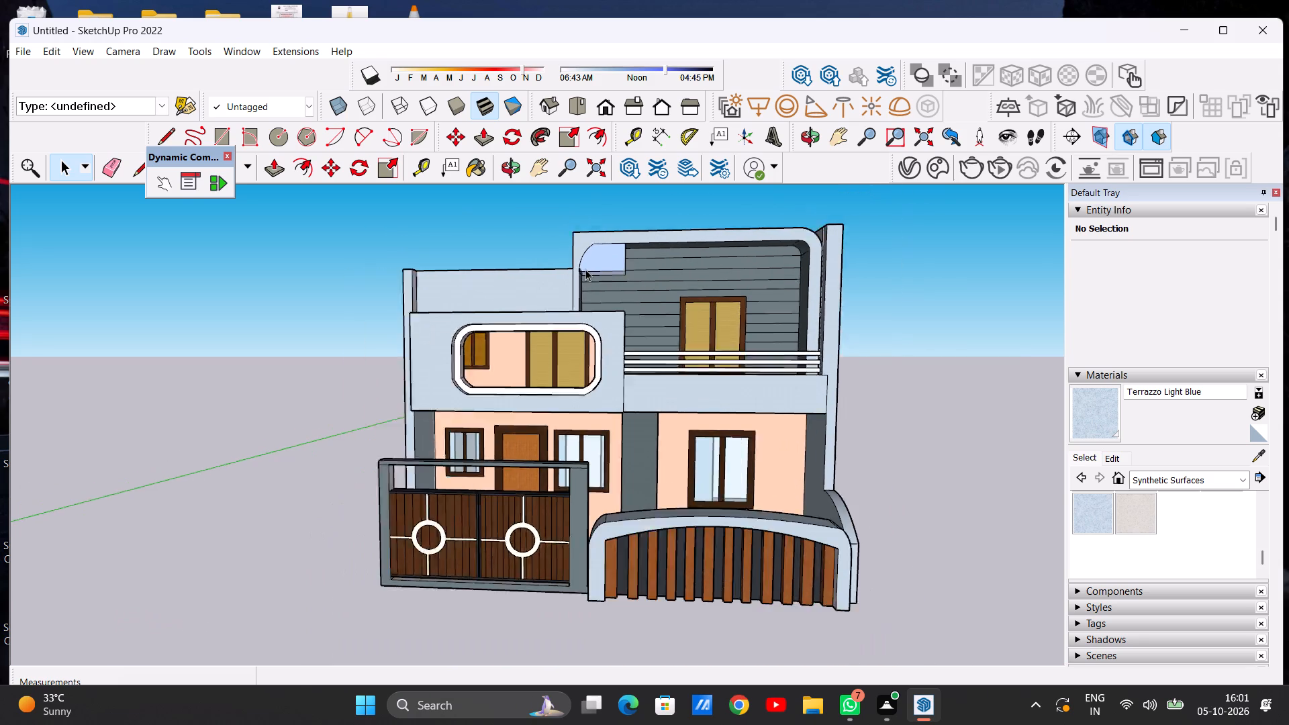
{"action": "scroll", "coordinate": [585, 269], "scroll_direction": "down", "scroll_amount": 2}
{"action": "middle_click_drag", "start_coordinate": [395, 379], "coordinate": [291, 397]}
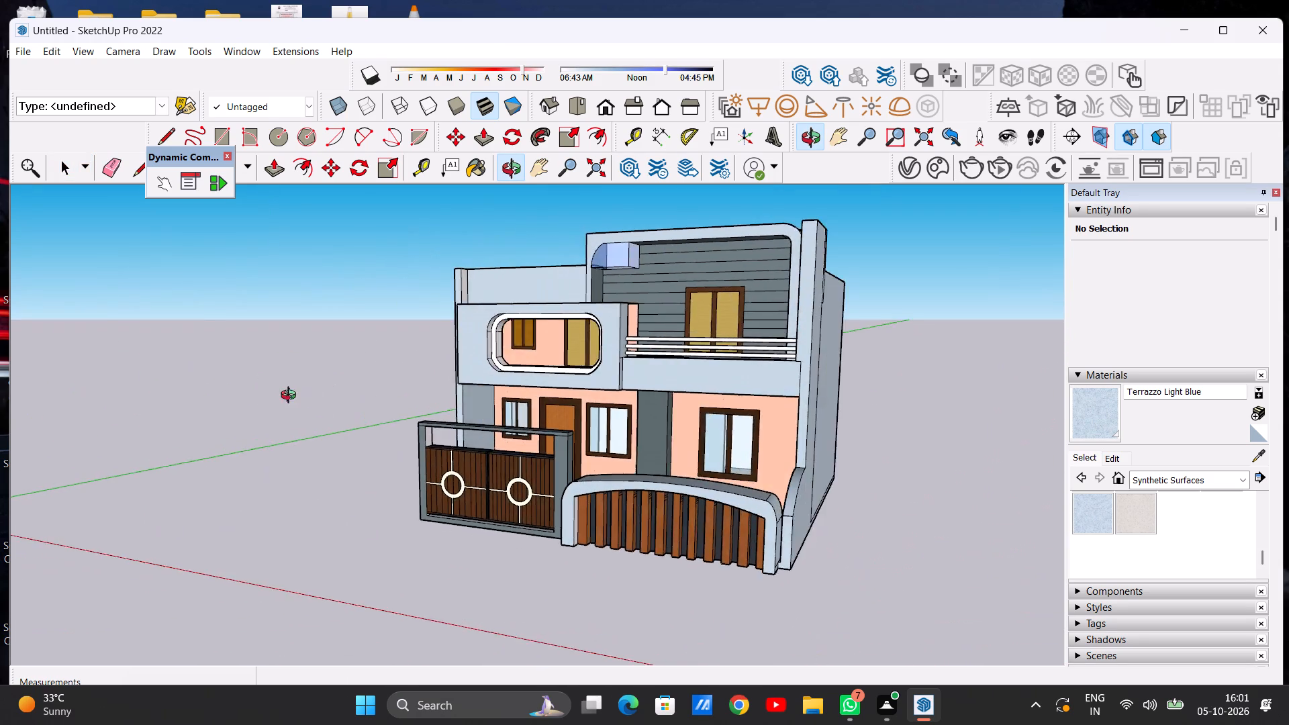
{"action": "middle_click_drag", "start_coordinate": [291, 397], "coordinate": [435, 401]}
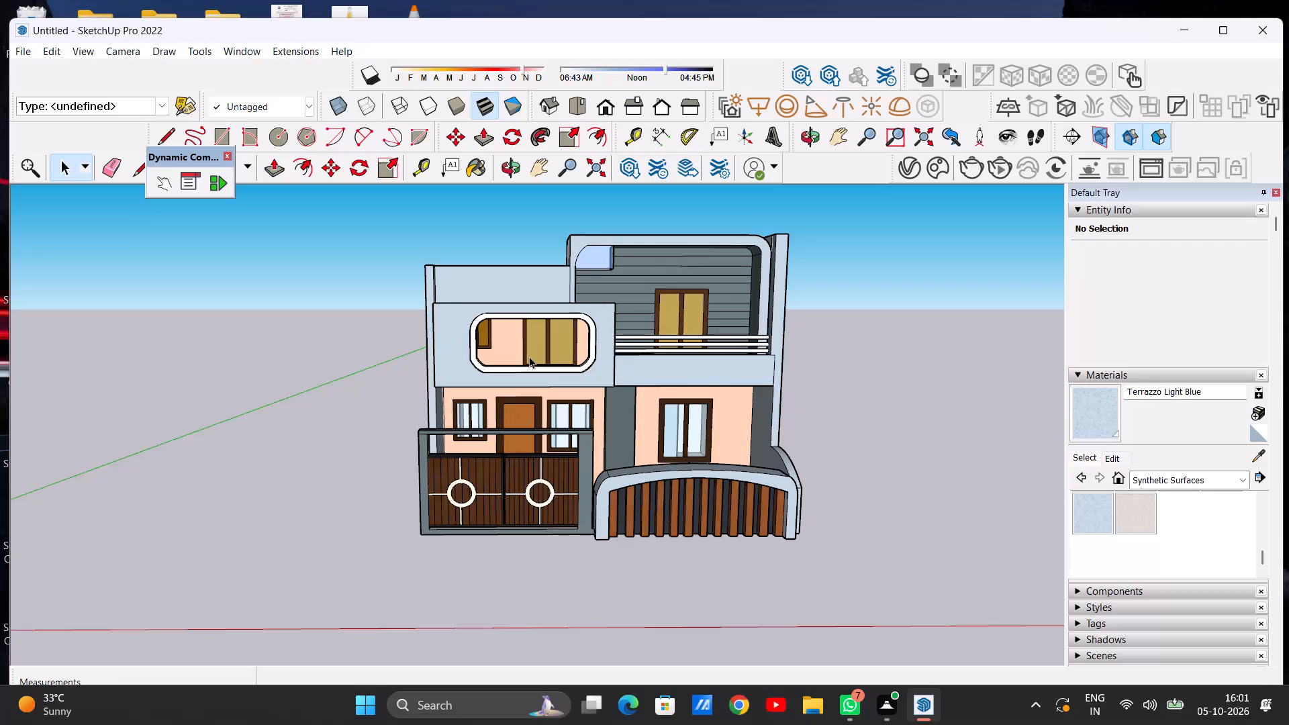
{"action": "scroll", "coordinate": [529, 356], "scroll_direction": "down", "scroll_amount": 6}
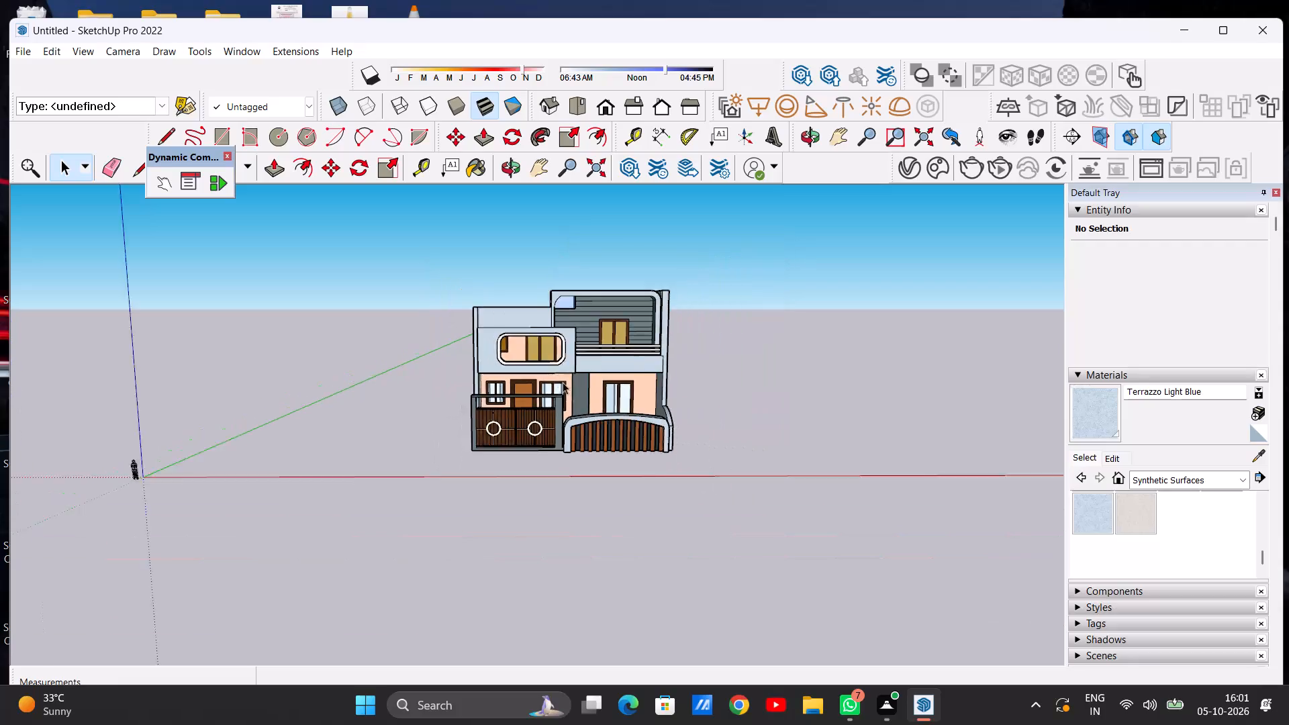
Review the complete front elevation of the house from near and far.
{"action": "scroll", "coordinate": [563, 382], "scroll_direction": "down", "scroll_amount": 1}
{"action": "scroll", "coordinate": [547, 416], "scroll_direction": "up", "scroll_amount": 11}
{"action": "scroll", "coordinate": [544, 397], "scroll_direction": "down", "scroll_amount": 9}
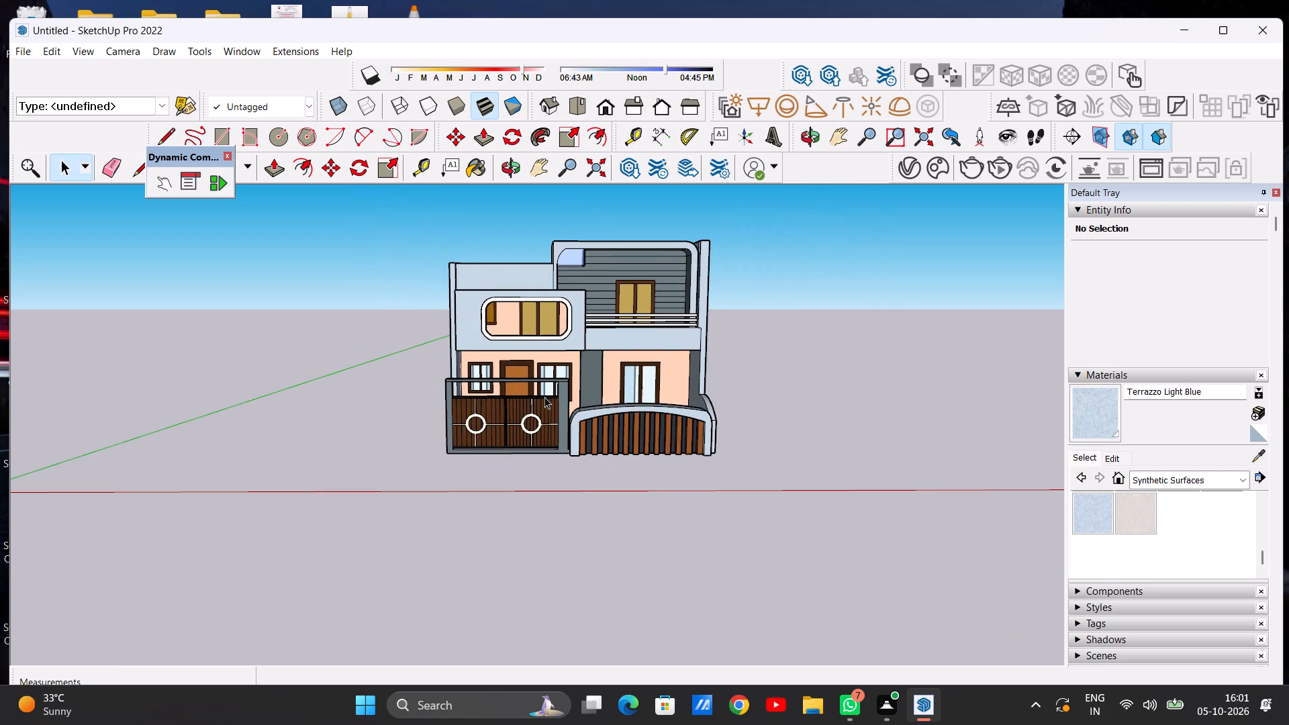
{"action": "scroll", "coordinate": [604, 346], "scroll_direction": "up", "scroll_amount": 2}
{"action": "scroll", "coordinate": [539, 364], "scroll_direction": "up", "scroll_amount": 3}
{"action": "scroll", "coordinate": [528, 377], "scroll_direction": "down", "scroll_amount": 4}
{"action": "middle_click_drag", "start_coordinate": [535, 379], "coordinate": [529, 357]}
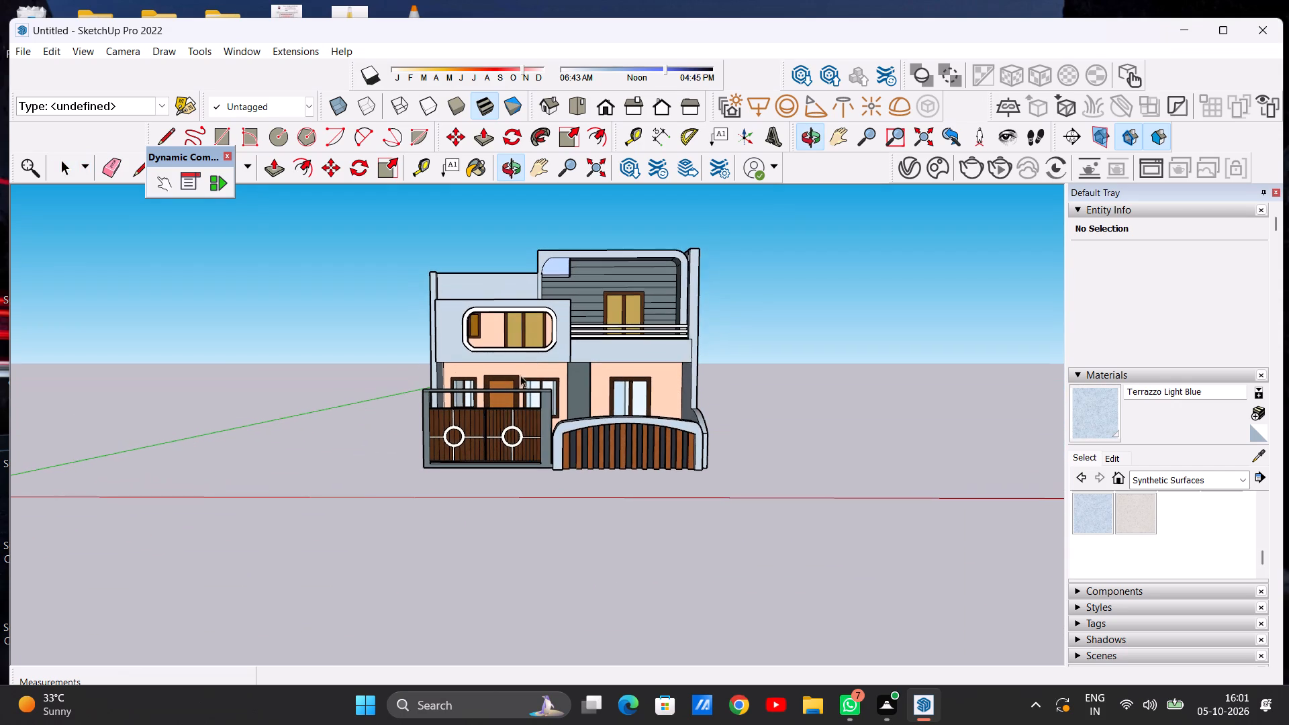
{"action": "scroll", "coordinate": [522, 407], "scroll_direction": "up", "scroll_amount": 7}
{"action": "scroll", "coordinate": [515, 452], "scroll_direction": "down", "scroll_amount": 9}
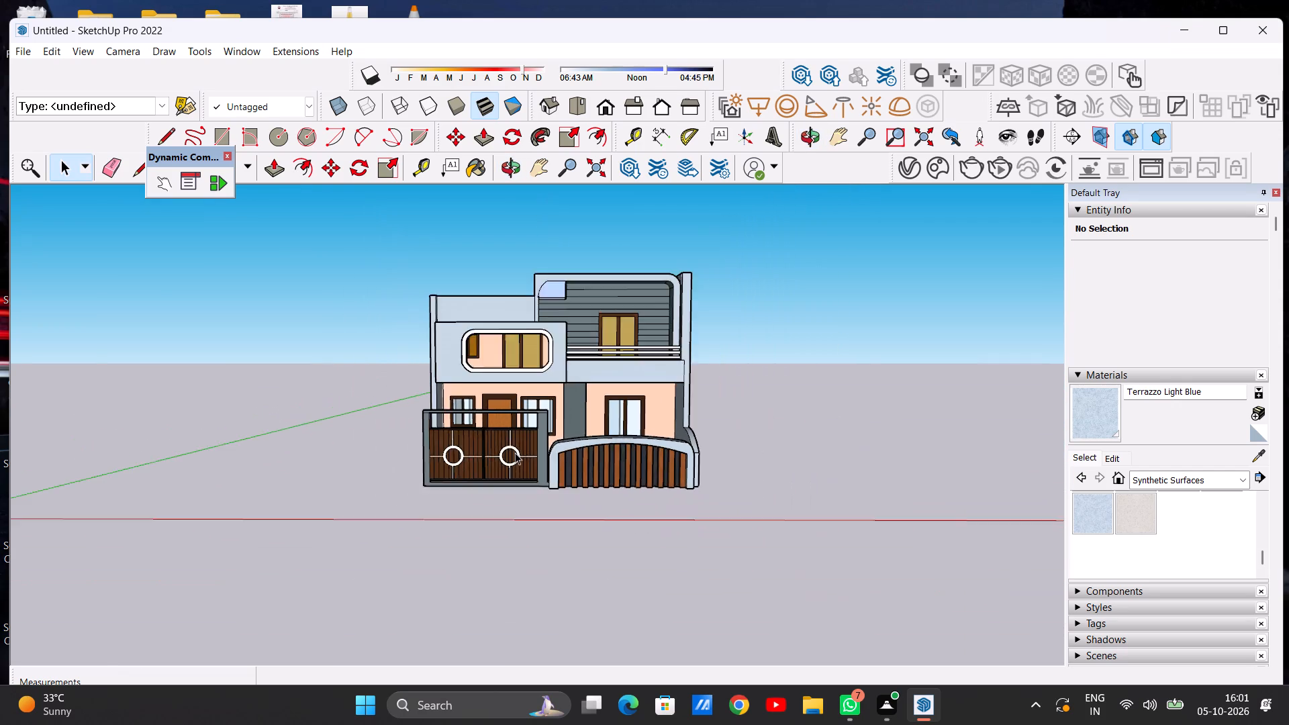
{"action": "scroll", "coordinate": [515, 452], "scroll_direction": "down", "scroll_amount": 3}
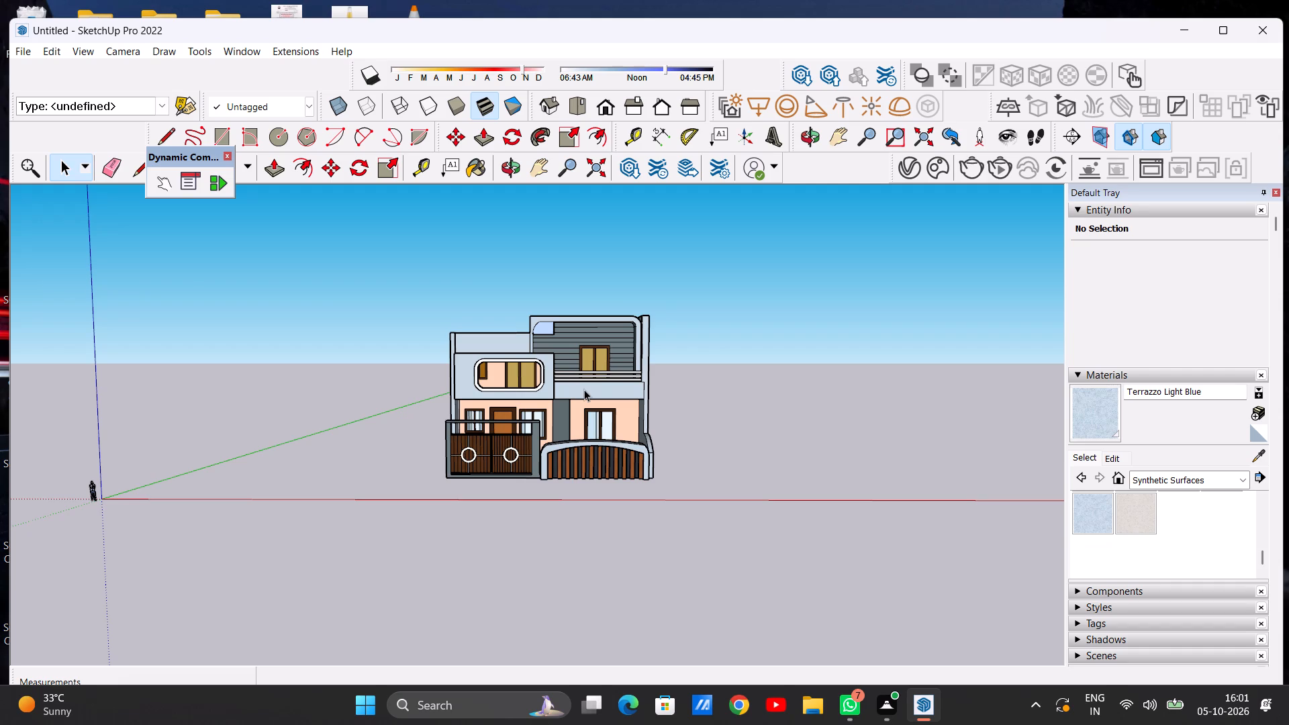
{"action": "scroll", "coordinate": [584, 389], "scroll_direction": "down", "scroll_amount": 4}
{"action": "scroll", "coordinate": [612, 337], "scroll_direction": "up", "scroll_amount": 14}
{"action": "scroll", "coordinate": [630, 381], "scroll_direction": "down", "scroll_amount": 6}
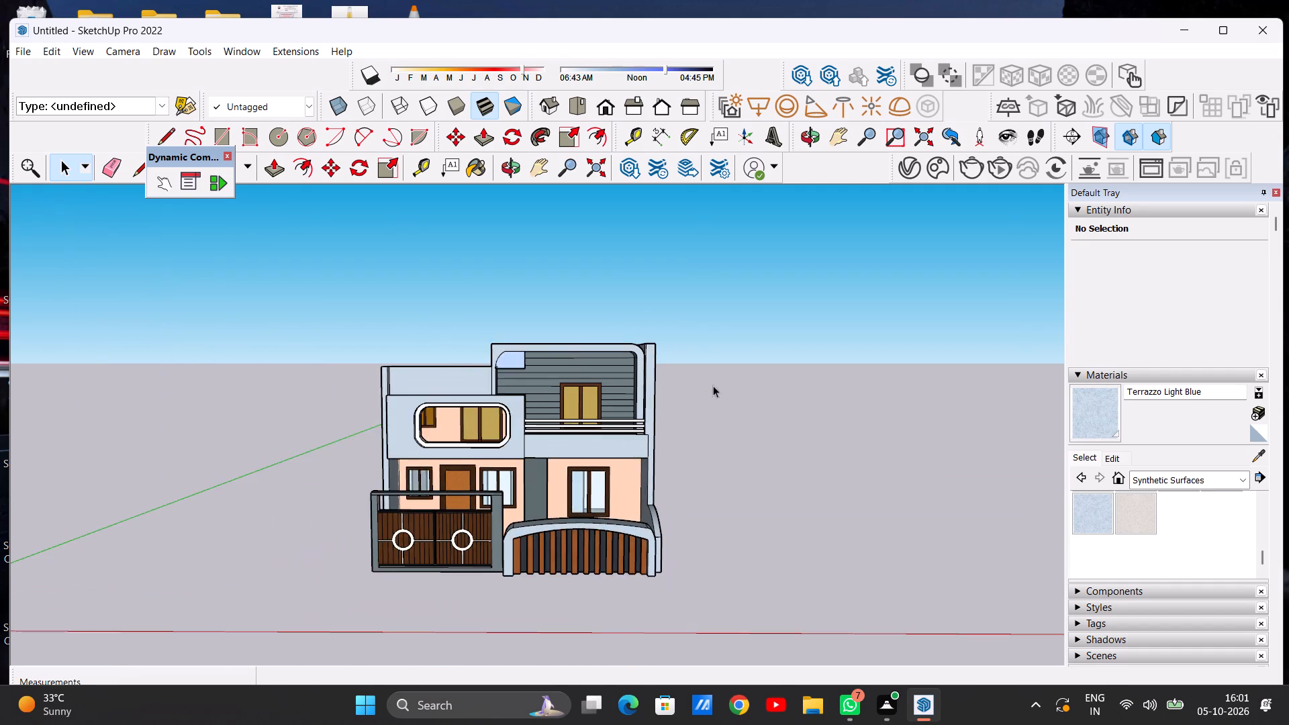
Examine the house's side wall and rooftop from above, and compare them with the front facade.
{"action": "middle_click_drag", "start_coordinate": [717, 402], "coordinate": [771, 456]}
{"action": "middle_click_drag", "start_coordinate": [217, 447], "coordinate": [711, 468]}
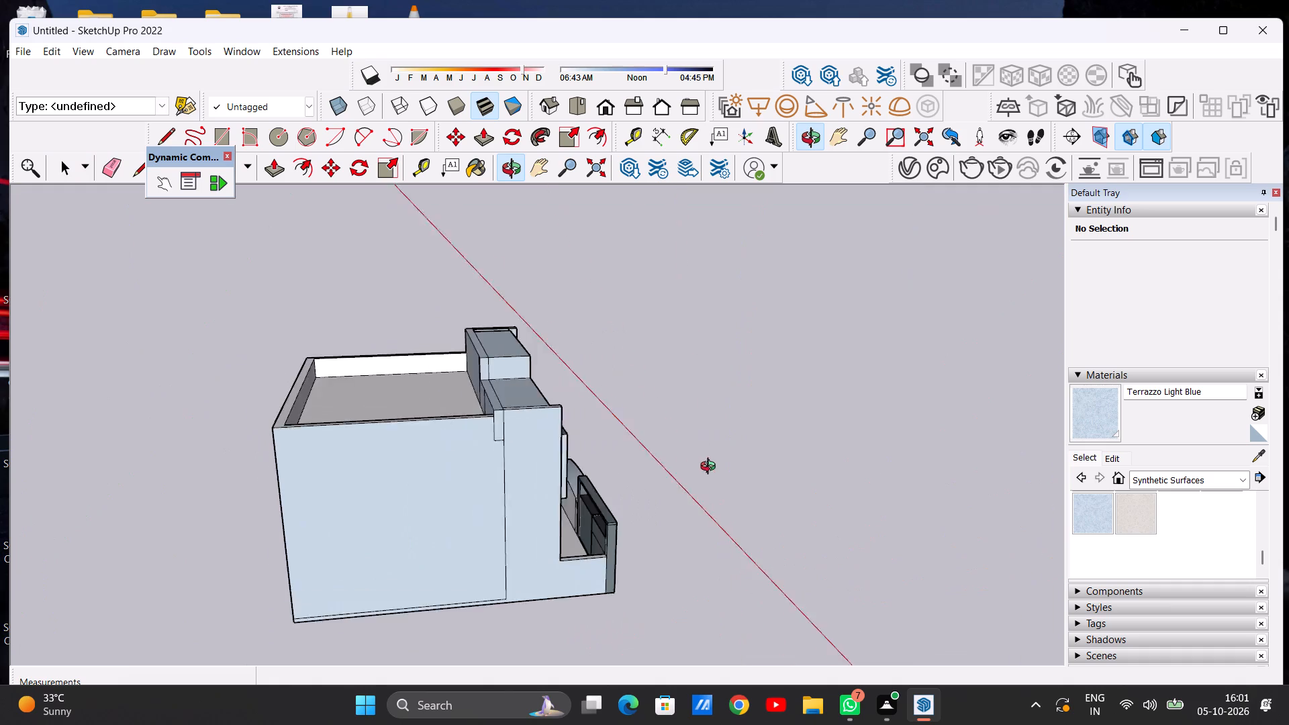
{"action": "middle_click_drag", "start_coordinate": [711, 468], "coordinate": [201, 423]}
{"action": "middle_click_drag", "start_coordinate": [636, 457], "coordinate": [576, 434]}
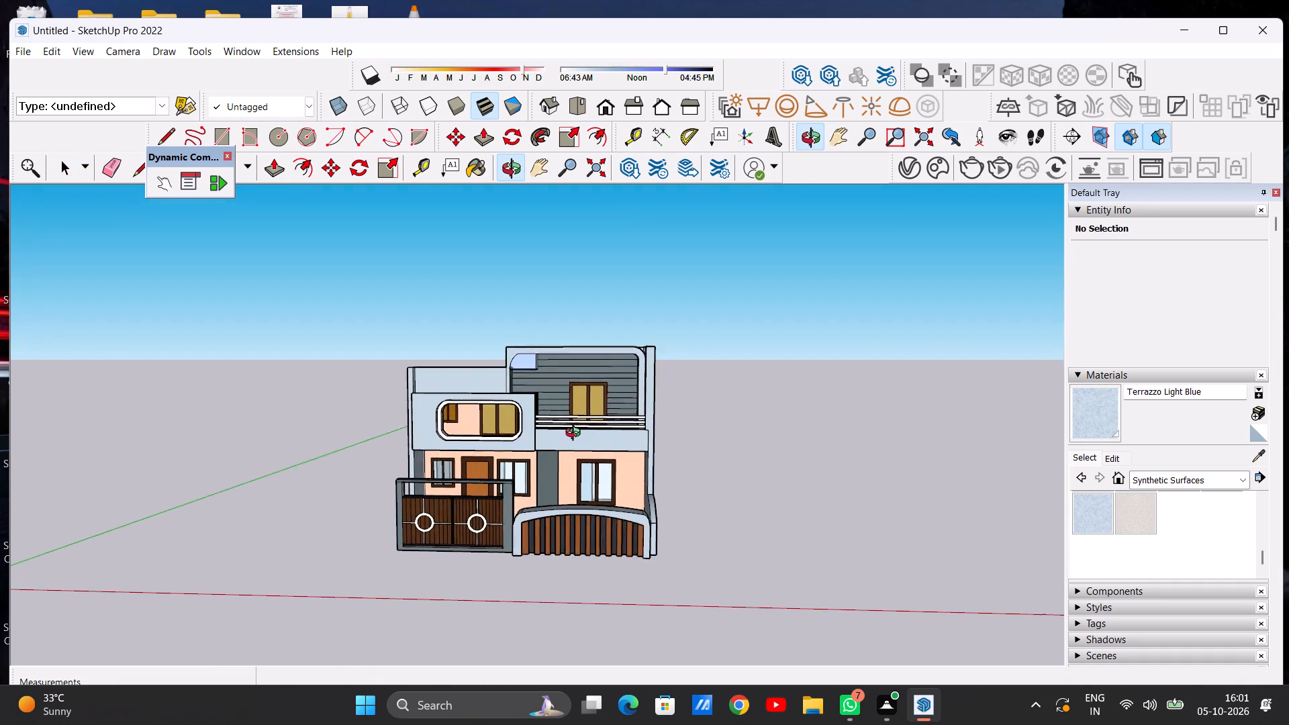
{"action": "middle_click_drag", "start_coordinate": [576, 434], "coordinate": [589, 419]}
{"action": "scroll", "coordinate": [530, 399], "scroll_direction": "up", "scroll_amount": 6}
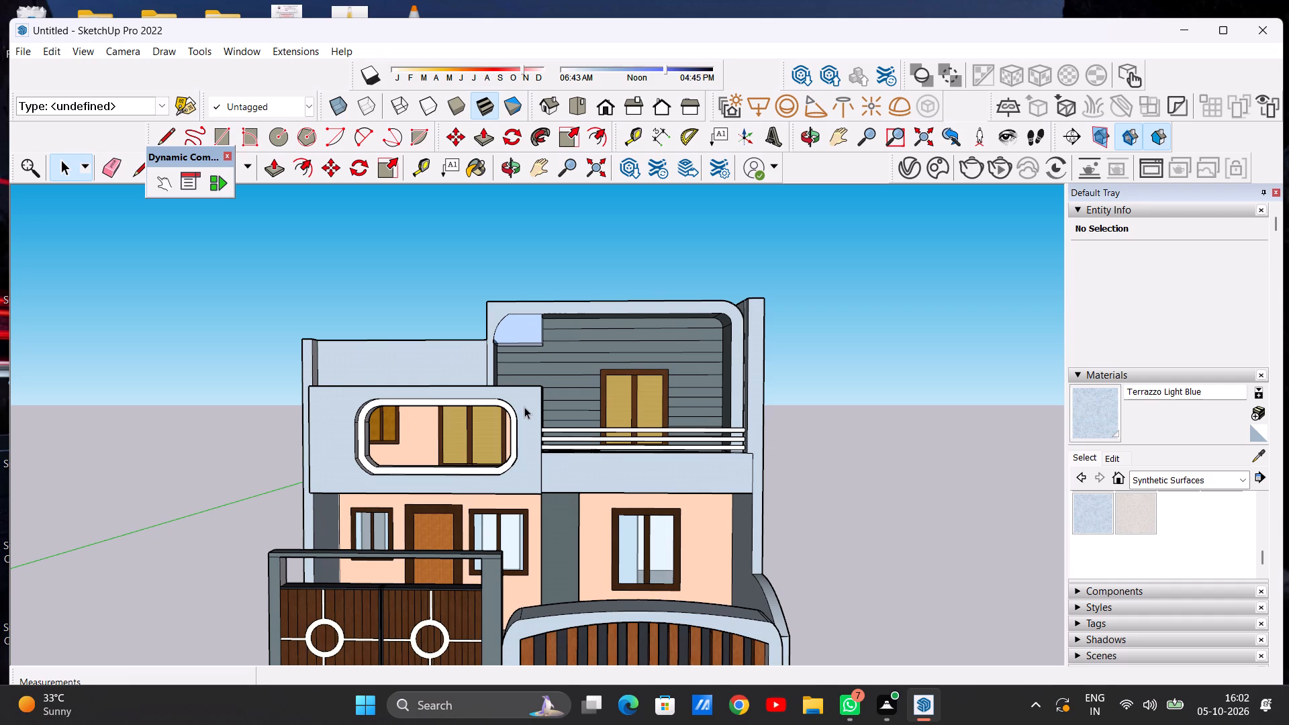
{"action": "scroll", "coordinate": [616, 387], "scroll_direction": "down", "scroll_amount": 7}
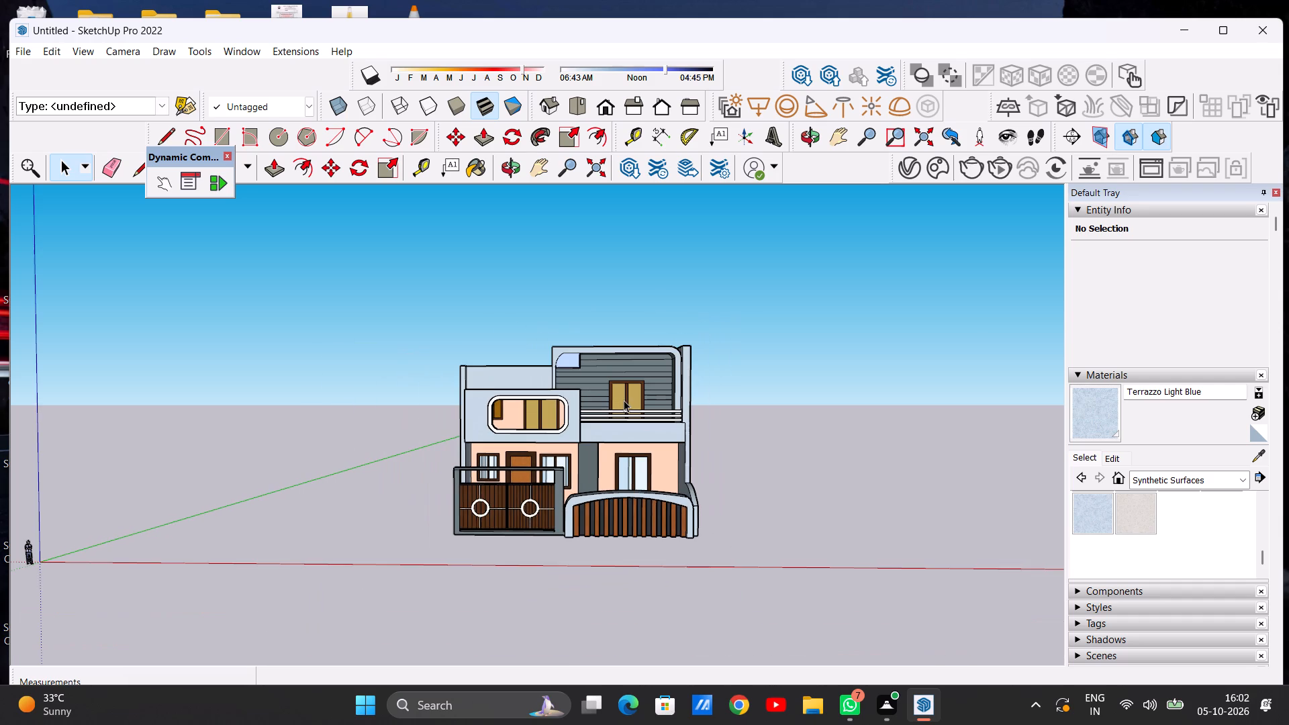
{"action": "scroll", "coordinate": [496, 487], "scroll_direction": "up", "scroll_amount": 5}
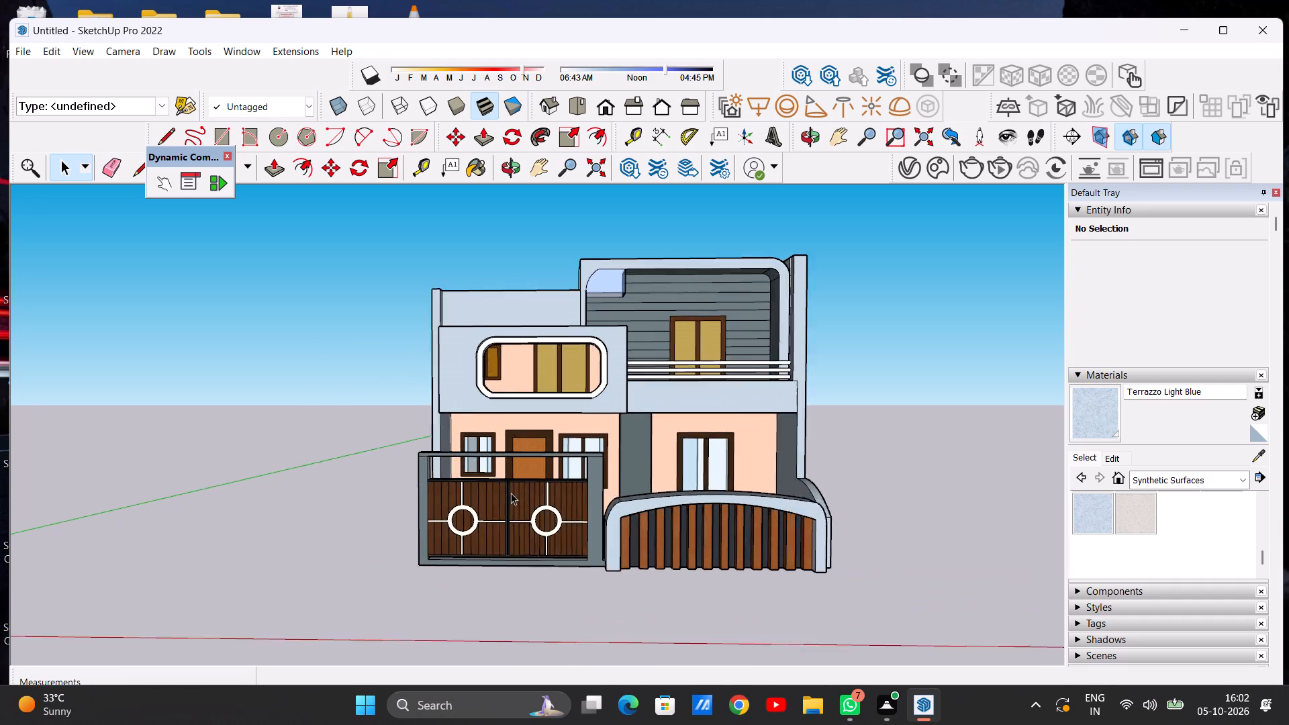
Examine the entrance gate and ground-floor front up close, and both front corners of the house.
{"action": "scroll", "coordinate": [511, 493], "scroll_direction": "up", "scroll_amount": 7}
{"action": "middle_click_drag", "start_coordinate": [408, 493], "coordinate": [388, 491]}
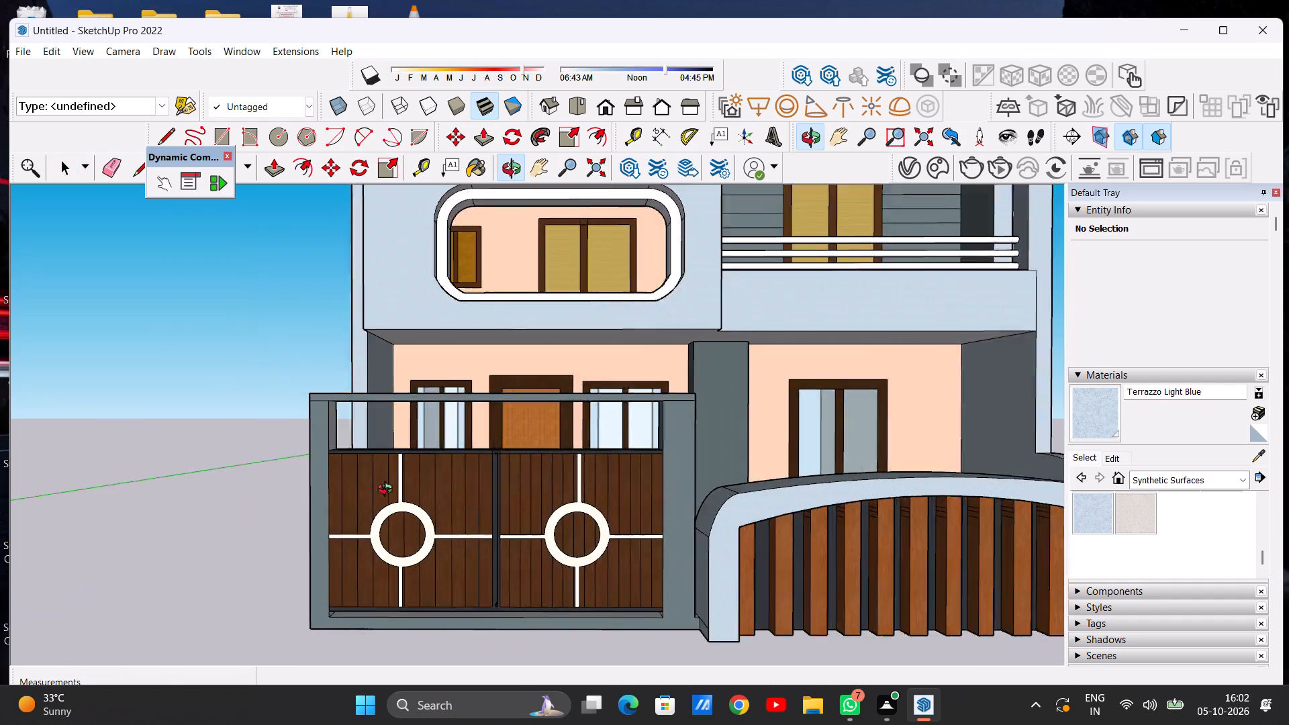
{"action": "middle_click_drag", "start_coordinate": [388, 491], "coordinate": [454, 484]}
{"action": "scroll", "coordinate": [452, 493], "scroll_direction": "down", "scroll_amount": 13}
{"action": "middle_click_drag", "start_coordinate": [664, 432], "coordinate": [363, 450]}
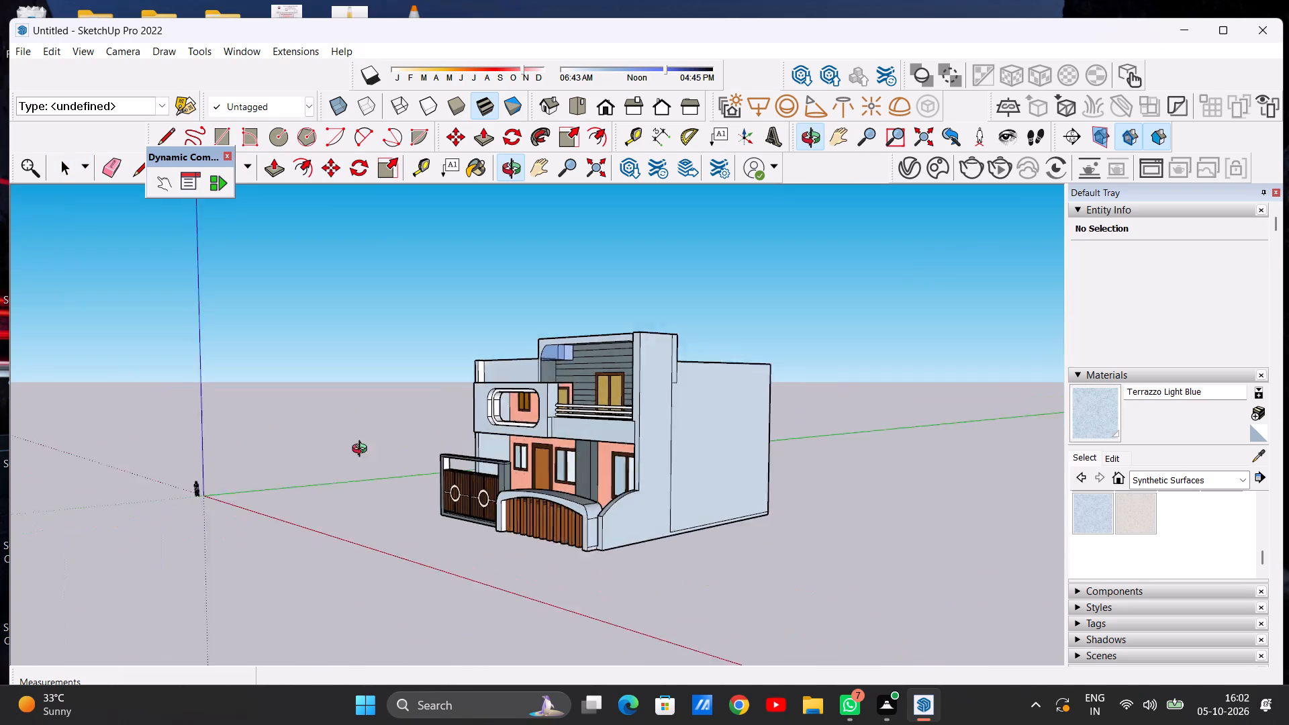
{"action": "middle_click_drag", "start_coordinate": [363, 450], "coordinate": [700, 431]}
{"action": "scroll", "coordinate": [602, 438], "scroll_direction": "up", "scroll_amount": 3}
{"action": "scroll", "coordinate": [632, 429], "scroll_direction": "down", "scroll_amount": 5}
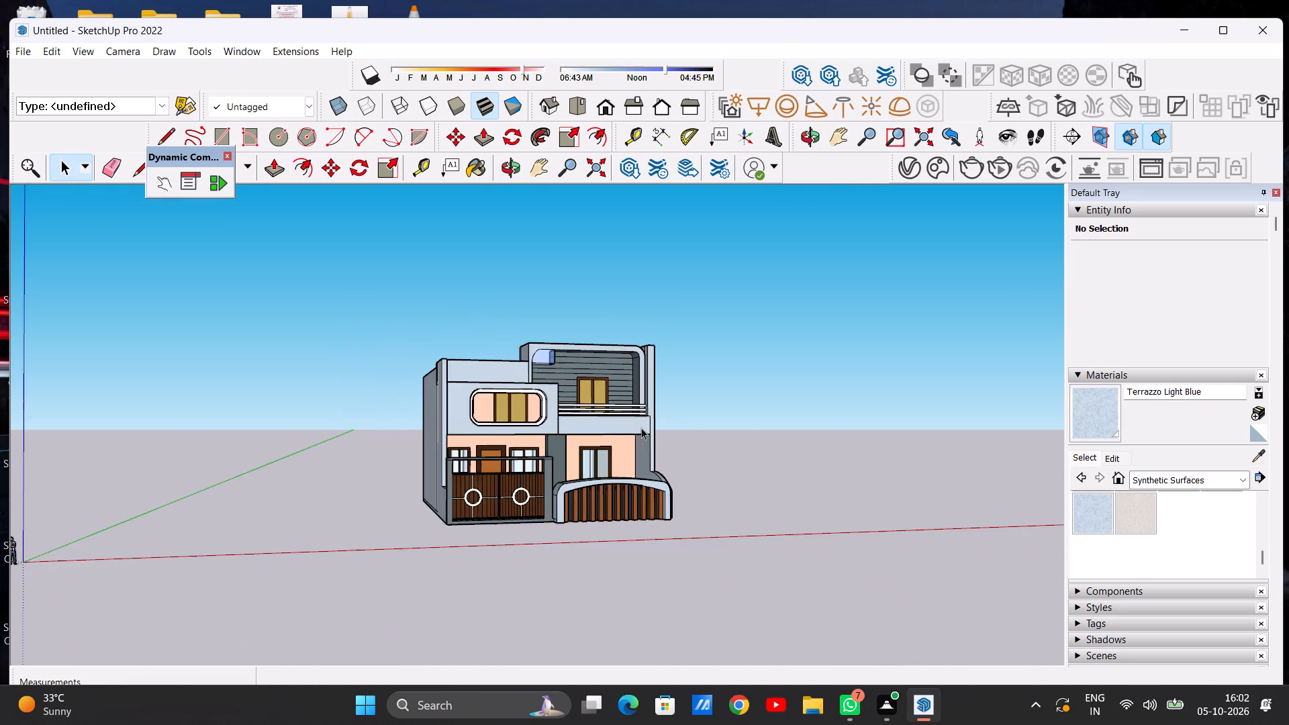
{"action": "middle_click_drag", "start_coordinate": [644, 441], "coordinate": [547, 485]}
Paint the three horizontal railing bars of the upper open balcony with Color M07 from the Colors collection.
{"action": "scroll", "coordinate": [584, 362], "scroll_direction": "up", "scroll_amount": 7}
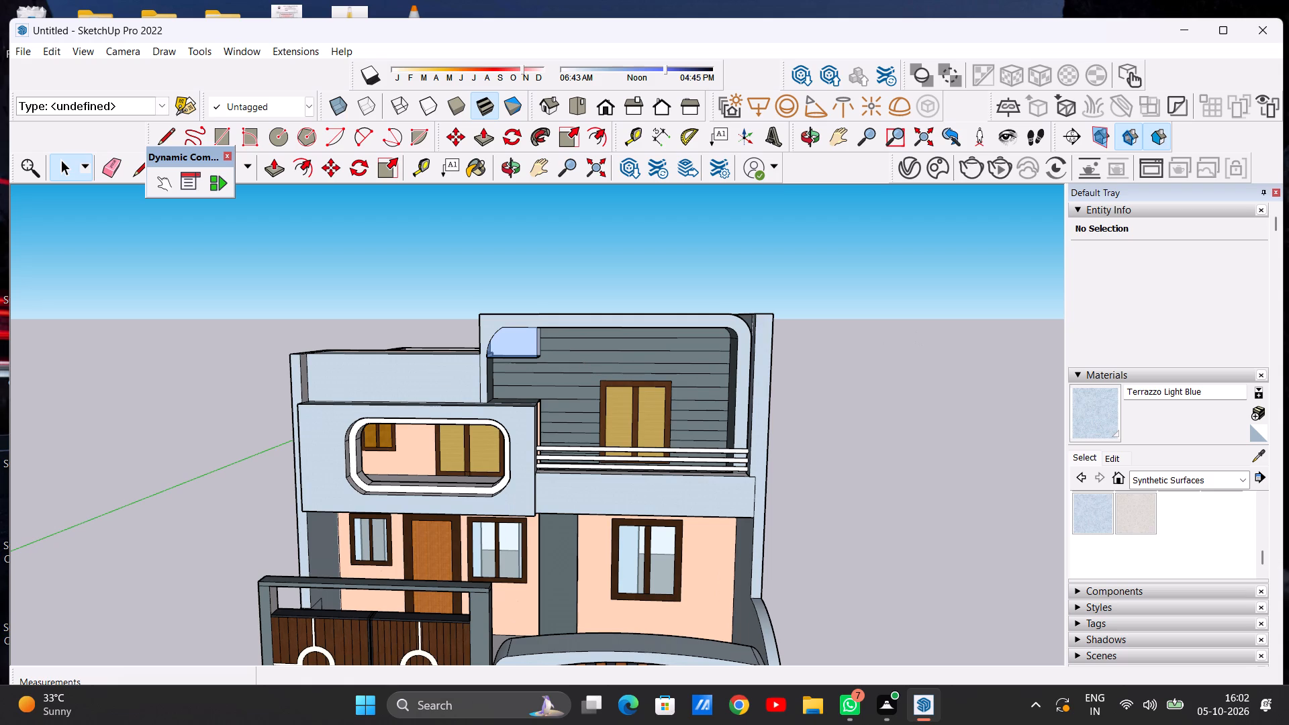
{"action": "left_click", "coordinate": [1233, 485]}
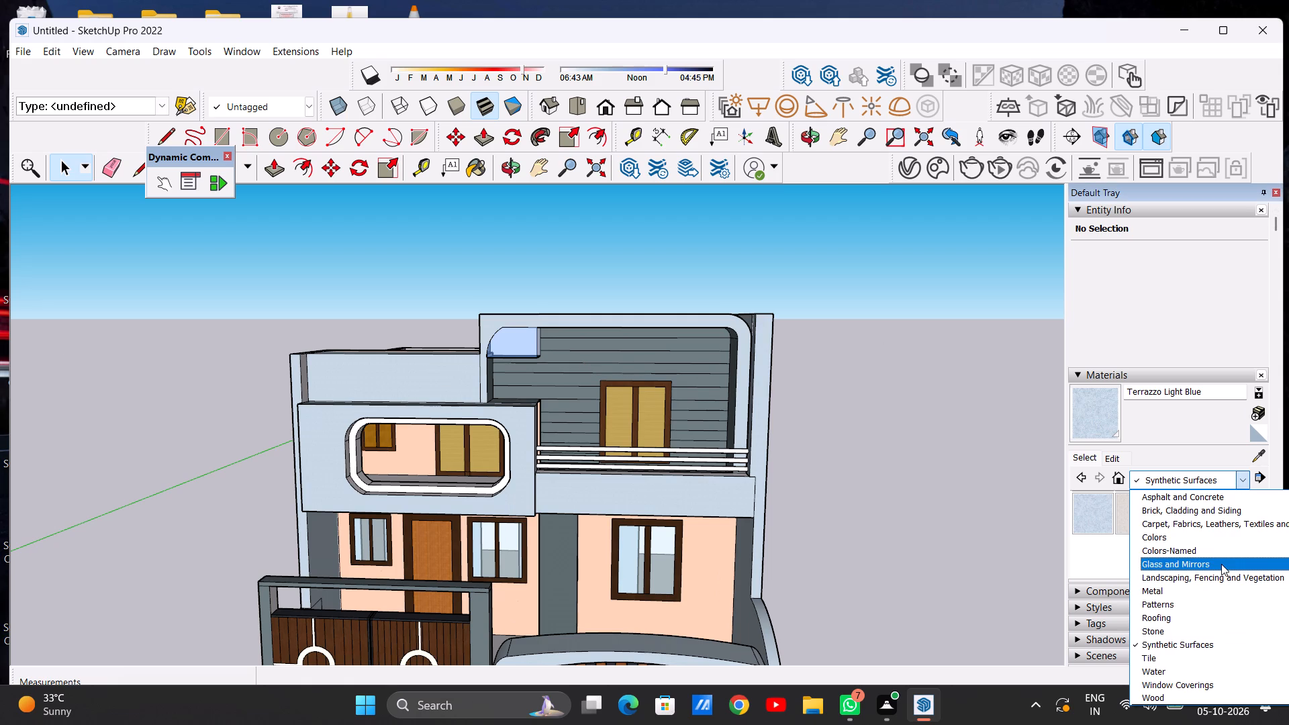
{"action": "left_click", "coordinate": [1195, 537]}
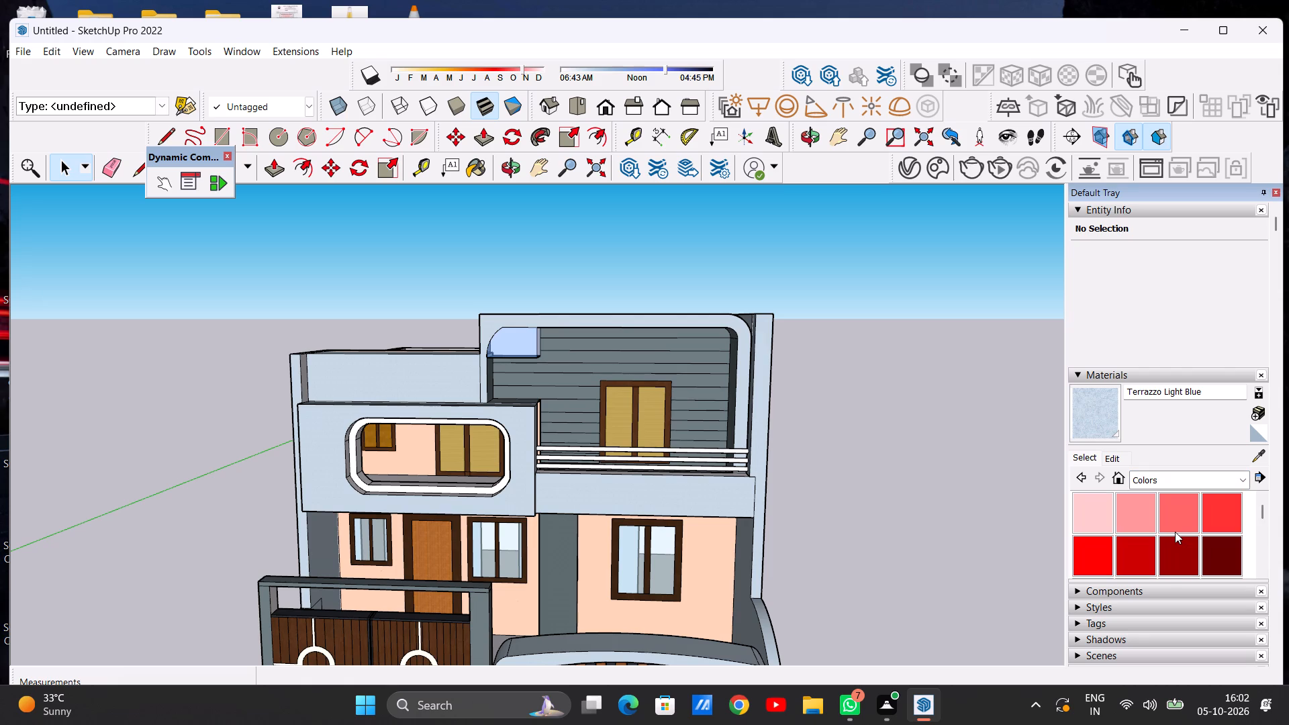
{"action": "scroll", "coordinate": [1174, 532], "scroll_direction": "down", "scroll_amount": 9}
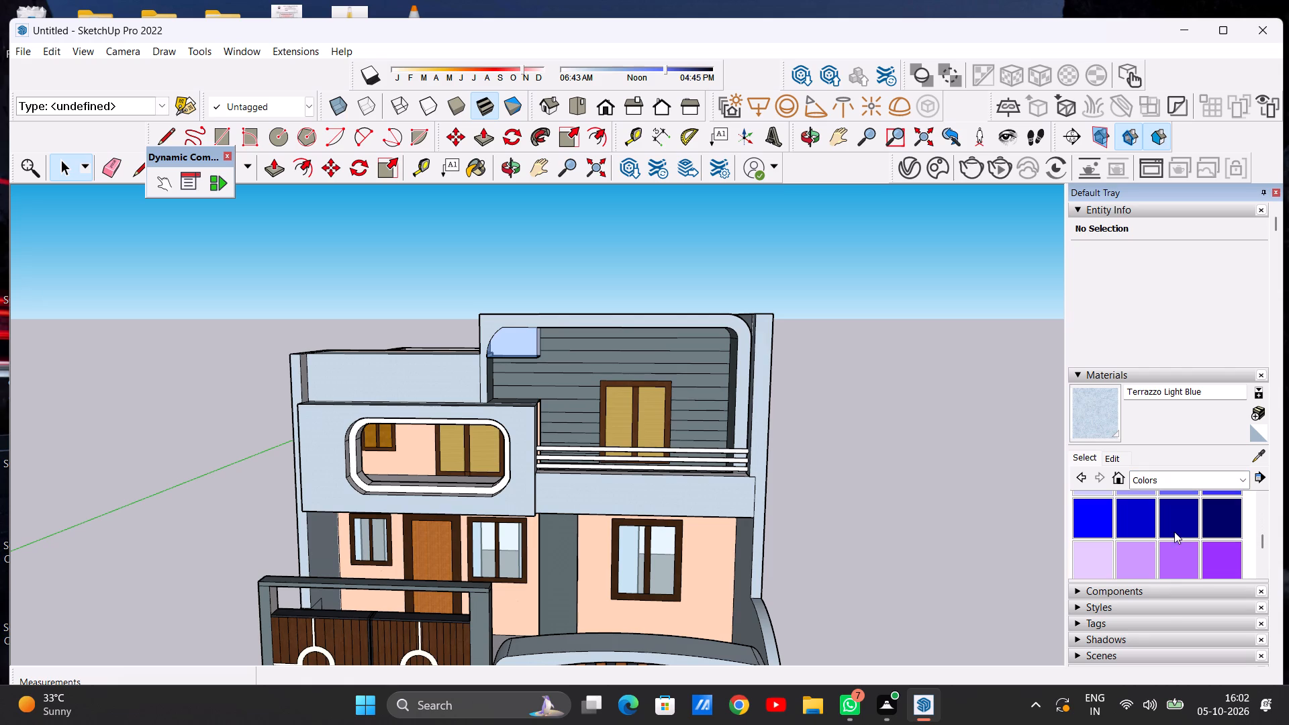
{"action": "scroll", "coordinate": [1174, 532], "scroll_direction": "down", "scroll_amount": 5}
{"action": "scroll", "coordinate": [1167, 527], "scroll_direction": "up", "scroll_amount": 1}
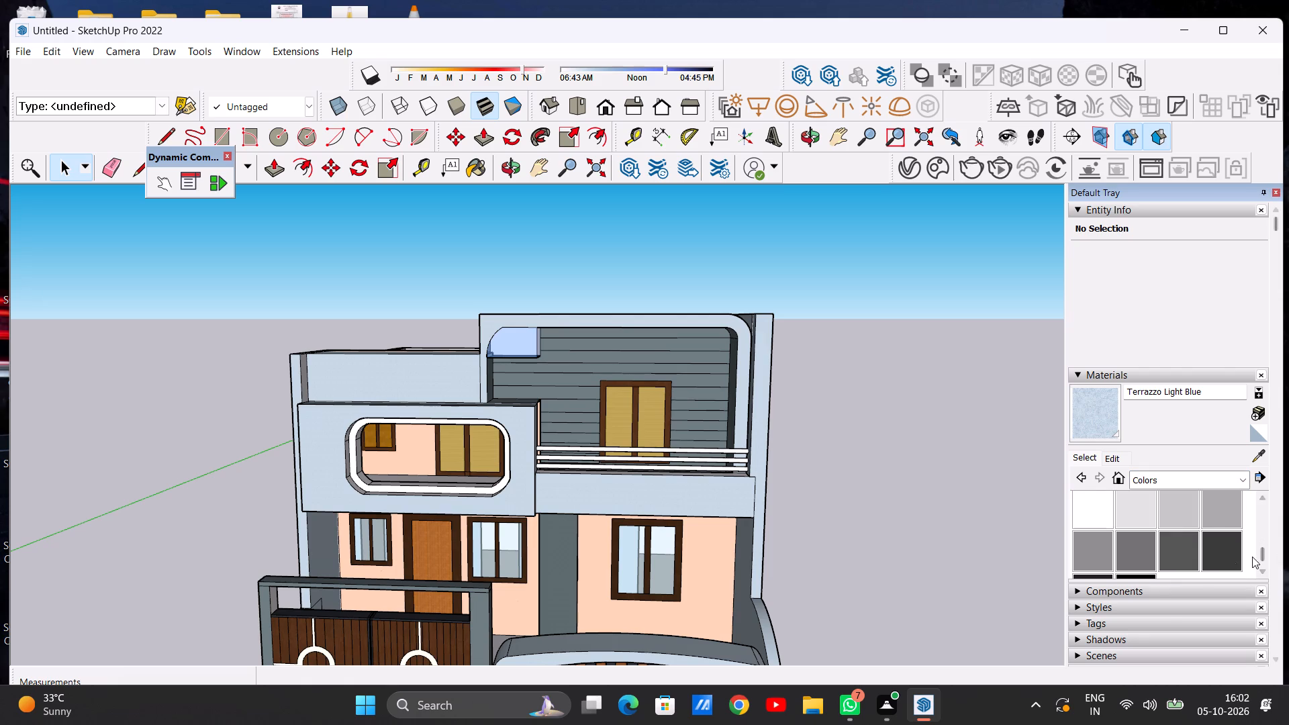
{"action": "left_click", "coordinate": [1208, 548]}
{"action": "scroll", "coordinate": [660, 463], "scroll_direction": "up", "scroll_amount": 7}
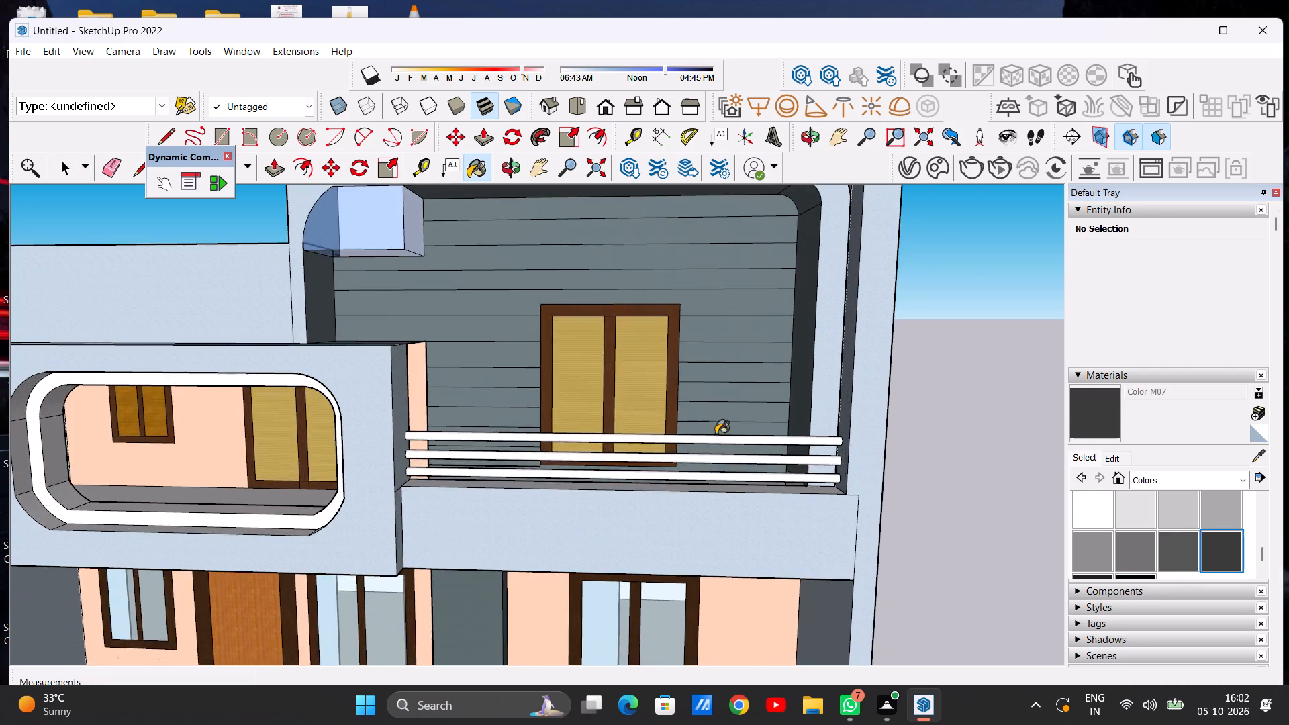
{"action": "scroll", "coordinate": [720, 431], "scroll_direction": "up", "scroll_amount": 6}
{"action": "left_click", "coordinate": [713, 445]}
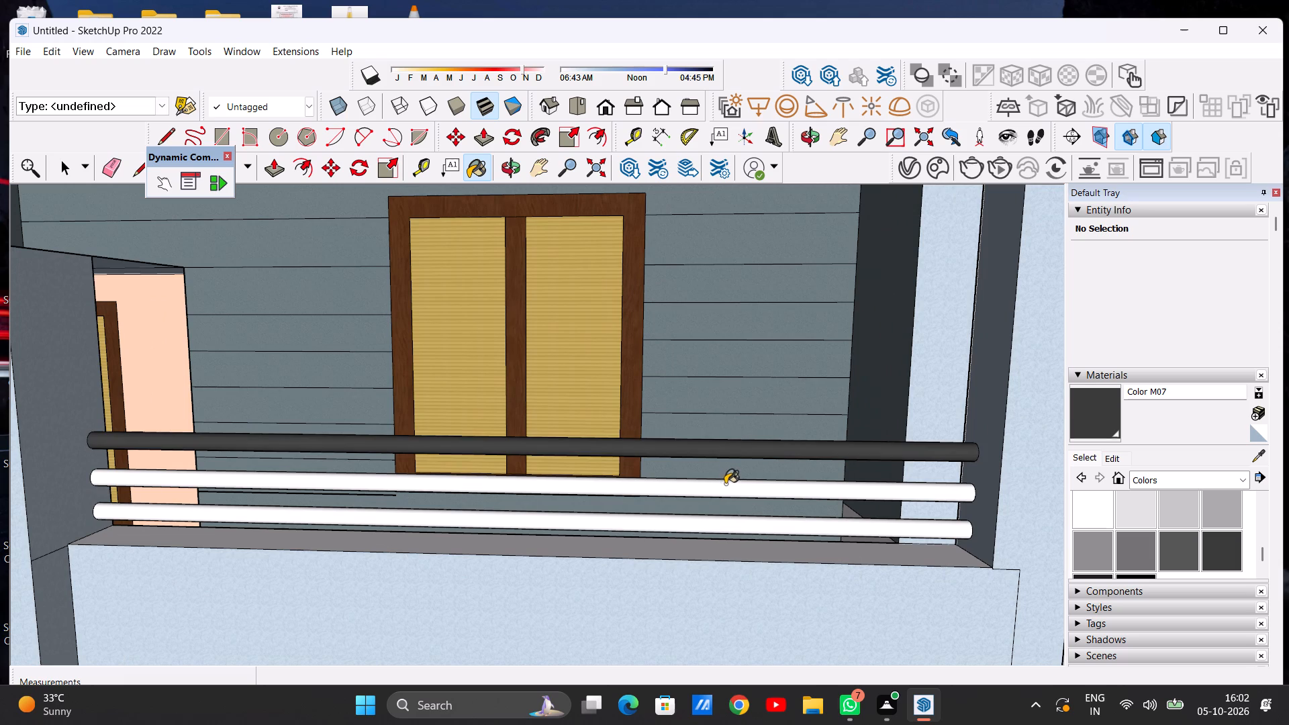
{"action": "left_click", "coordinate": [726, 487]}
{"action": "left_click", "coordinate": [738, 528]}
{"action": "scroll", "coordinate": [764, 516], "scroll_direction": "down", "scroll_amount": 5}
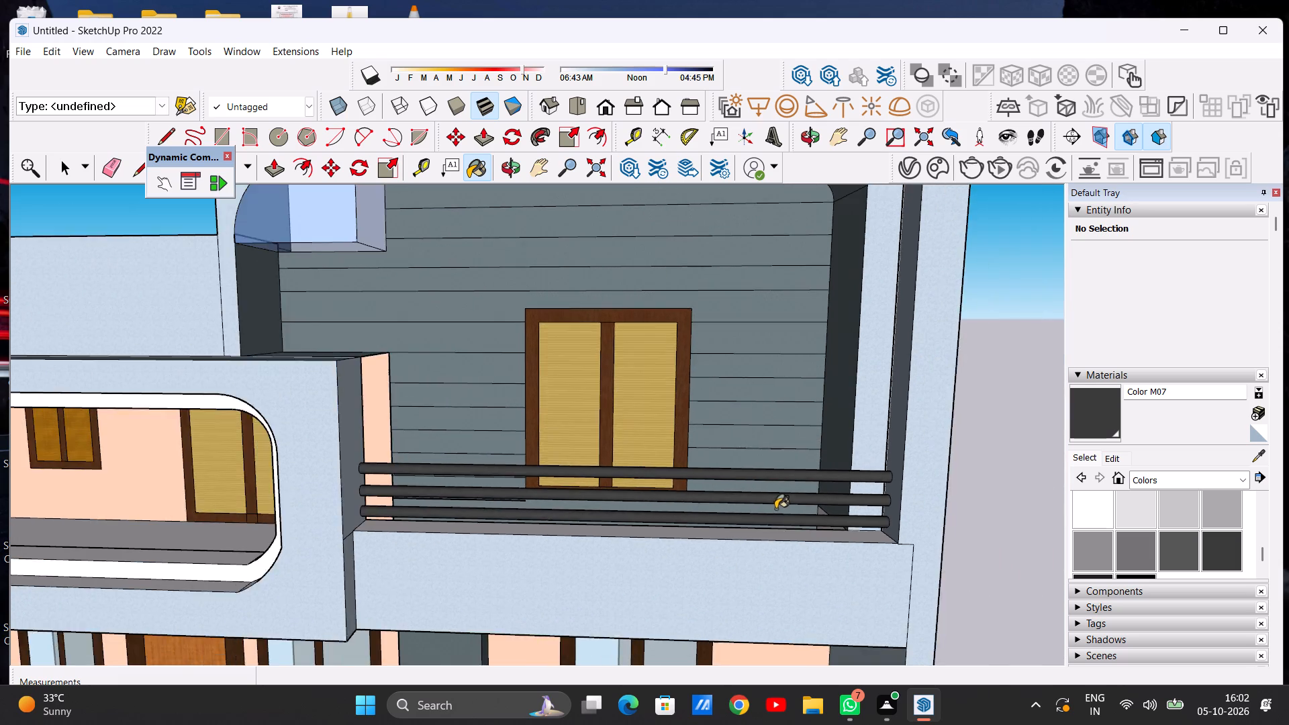
Paint the upper balcony's three horizontal railing bars with the darker Color M08.
{"action": "scroll", "coordinate": [775, 509], "scroll_direction": "down", "scroll_amount": 6}
{"action": "scroll", "coordinate": [1105, 550], "scroll_direction": "up", "scroll_amount": 2}
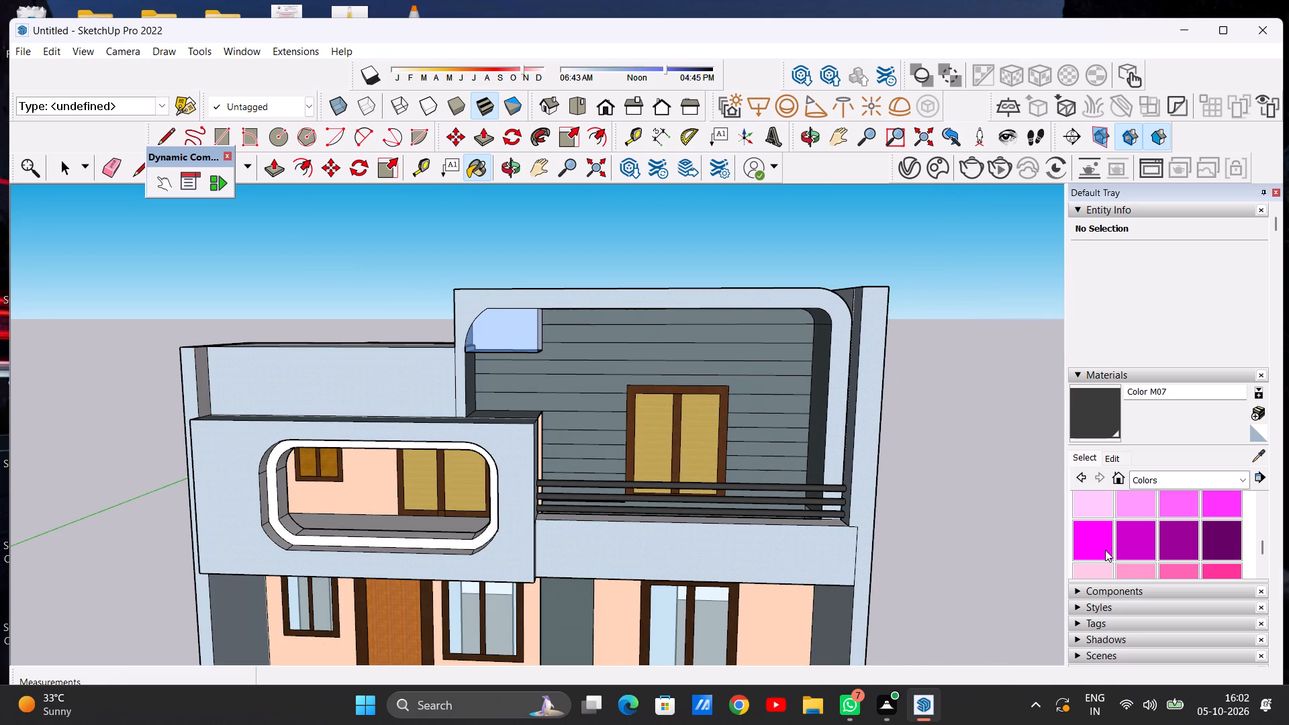
{"action": "scroll", "coordinate": [1105, 550], "scroll_direction": "down", "scroll_amount": 5}
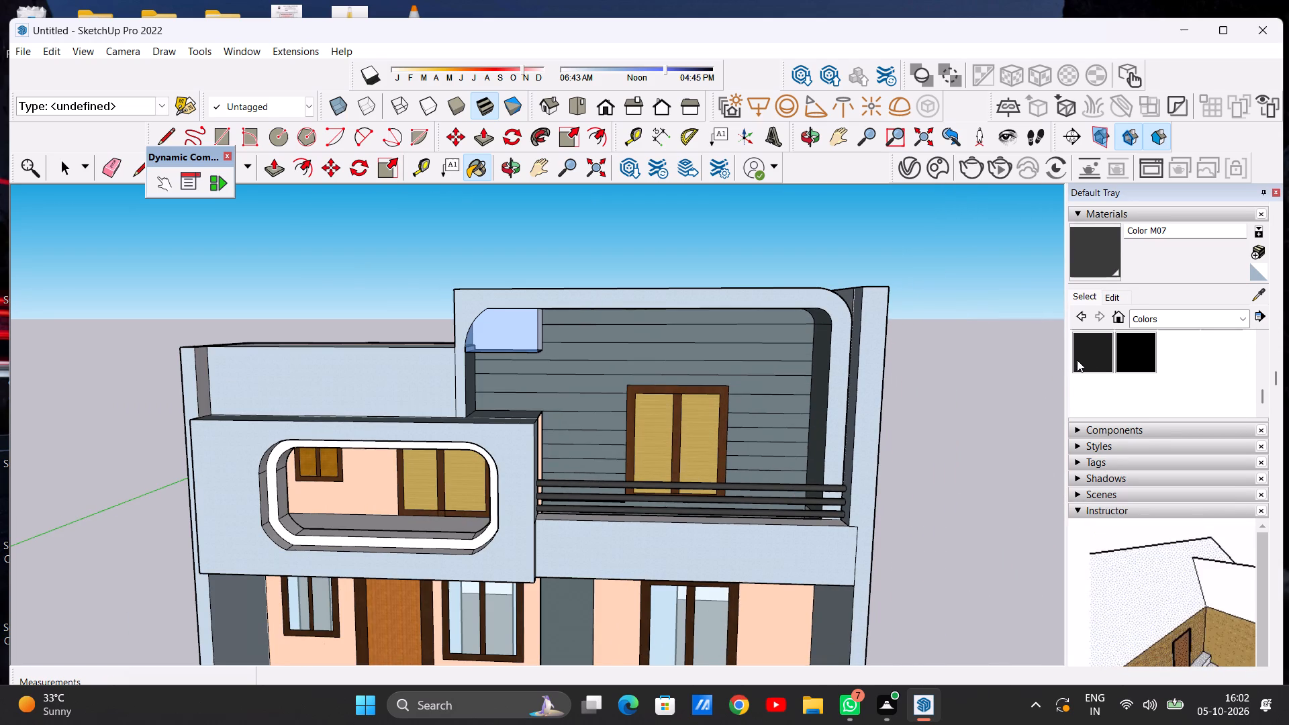
{"action": "left_click", "coordinate": [1087, 362]}
{"action": "scroll", "coordinate": [721, 471], "scroll_direction": "up", "scroll_amount": 14}
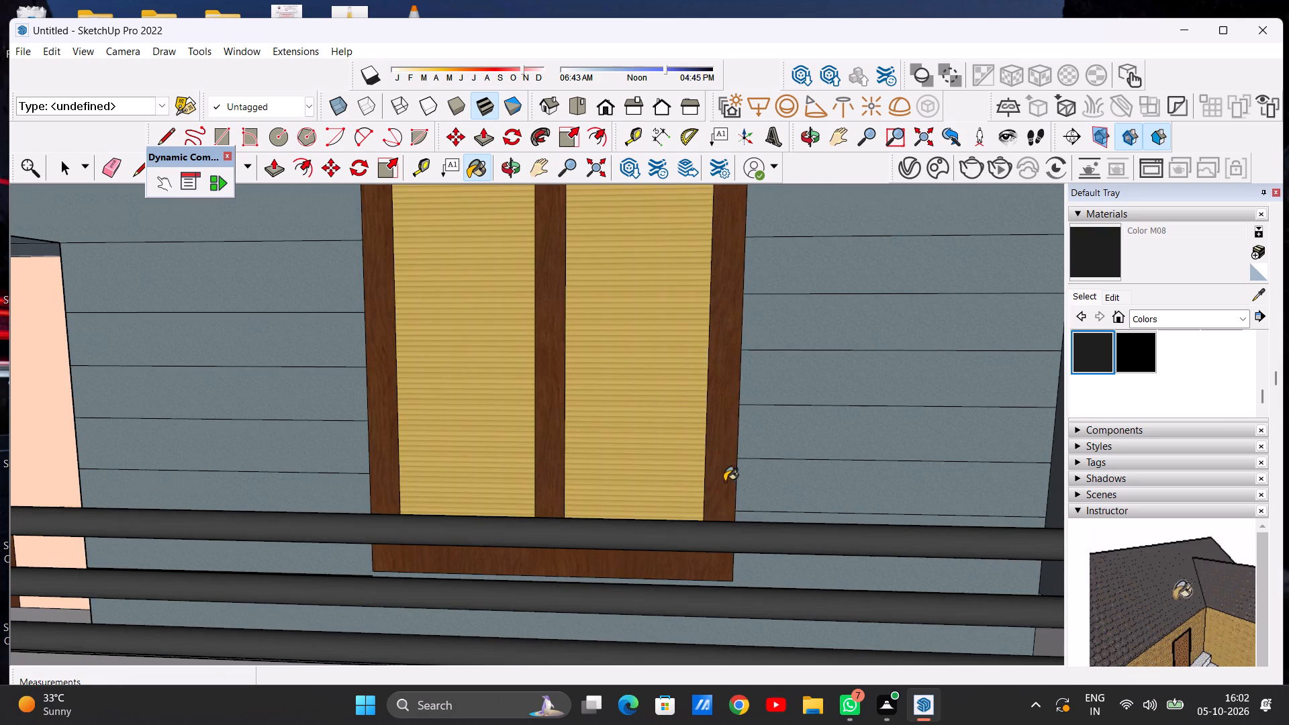
{"action": "left_click", "coordinate": [712, 535]}
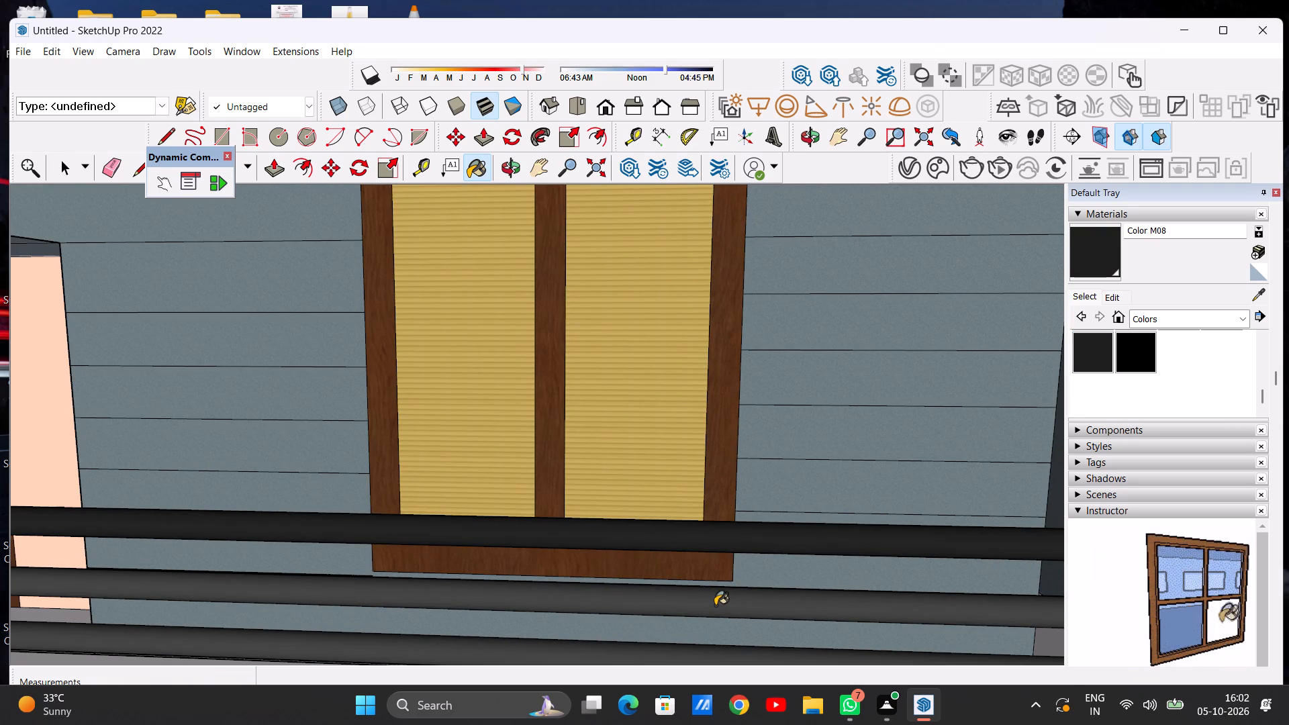
{"action": "left_click", "coordinate": [715, 606]}
{"action": "scroll", "coordinate": [709, 499], "scroll_direction": "down", "scroll_amount": 4}
{"action": "scroll", "coordinate": [763, 572], "scroll_direction": "up", "scroll_amount": 7}
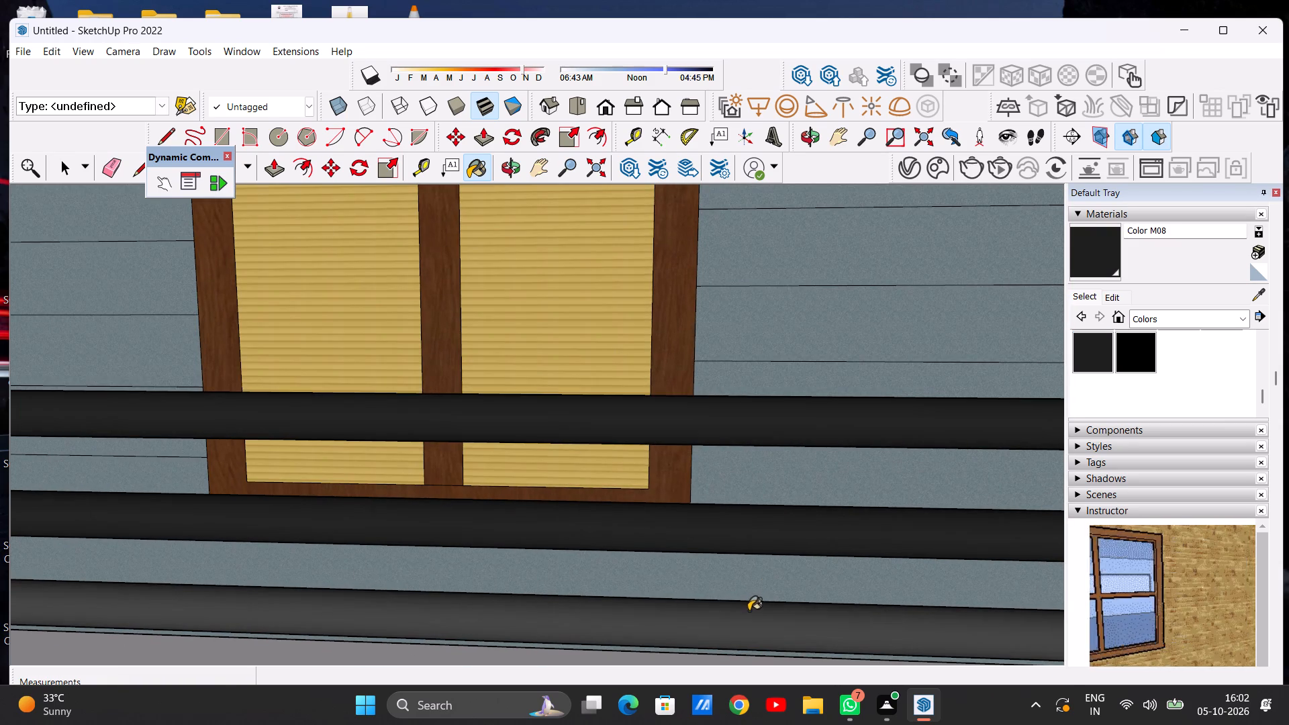
{"action": "left_click", "coordinate": [745, 618]}
{"action": "scroll", "coordinate": [757, 605], "scroll_direction": "down", "scroll_amount": 20}
{"action": "scroll", "coordinate": [757, 605], "scroll_direction": "down", "scroll_amount": 1}
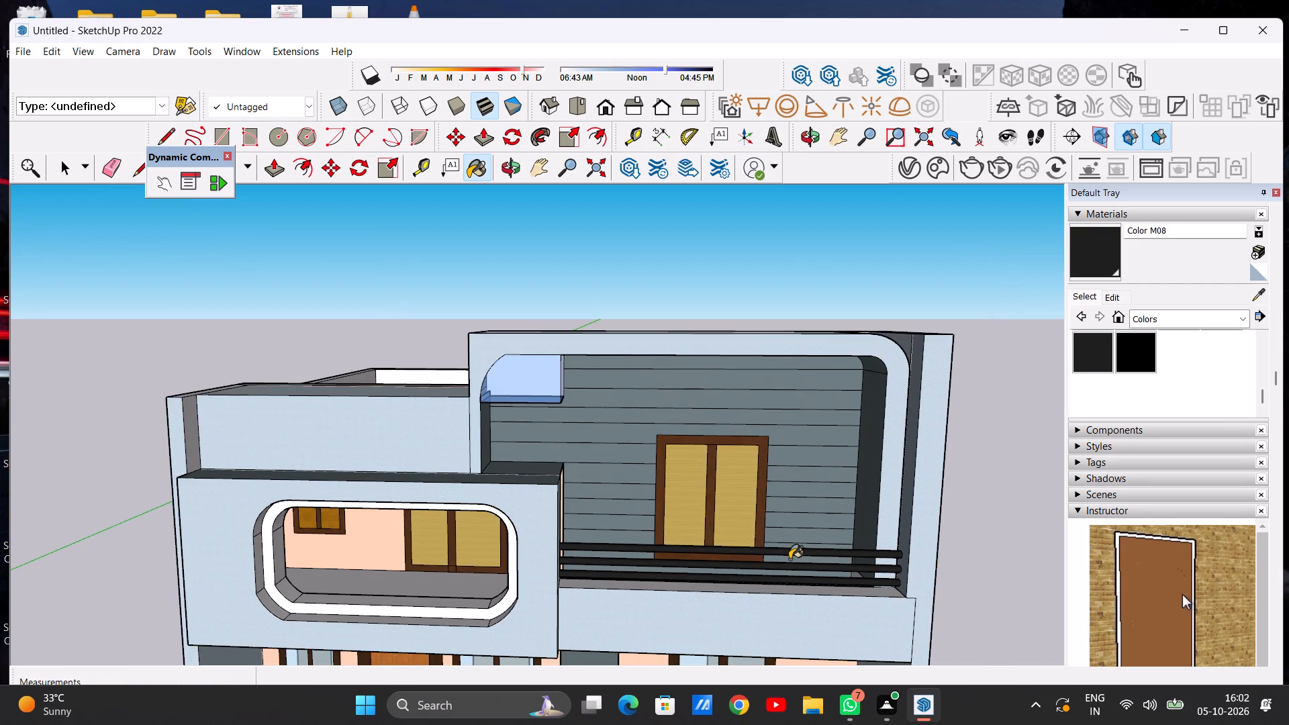
{"action": "key", "text": "space"}
Examine the dark balcony railing, the rounded balcony opening and the upper facade from several distances and angles.
{"action": "scroll", "coordinate": [774, 537], "scroll_direction": "down", "scroll_amount": 2}
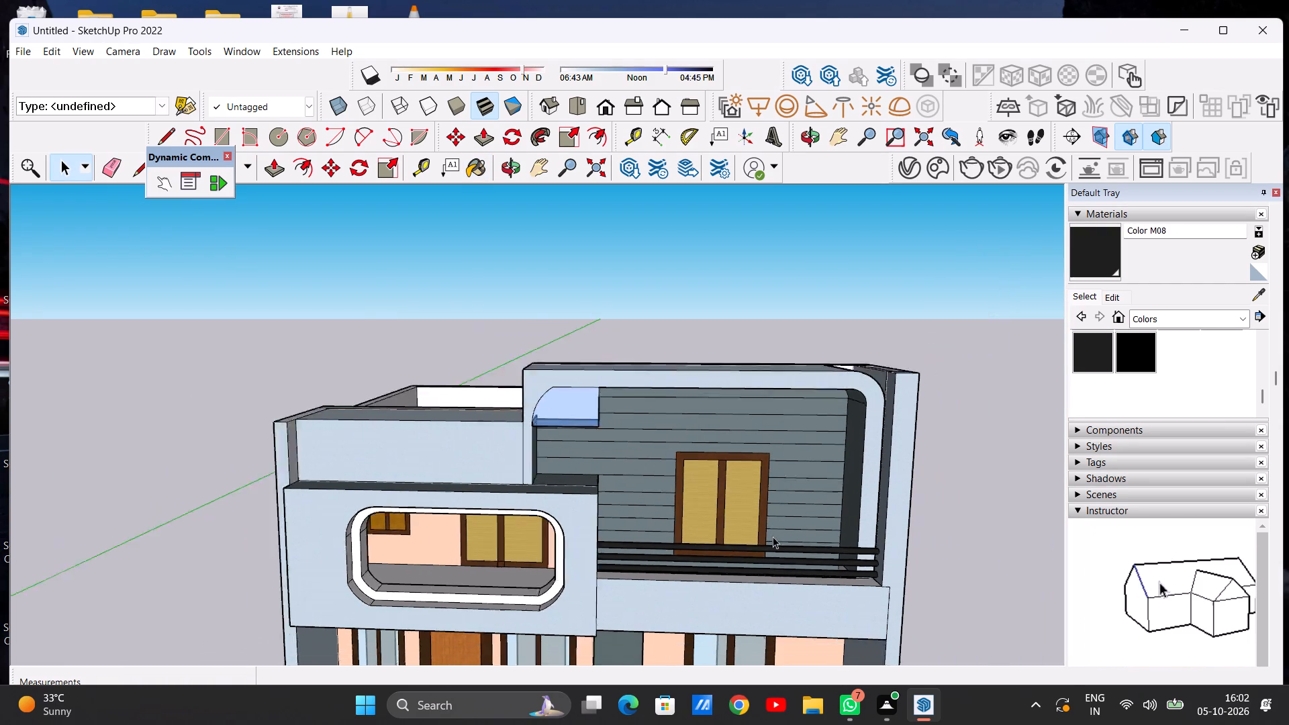
{"action": "scroll", "coordinate": [773, 536], "scroll_direction": "down", "scroll_amount": 4}
{"action": "middle_click_drag", "start_coordinate": [773, 557], "coordinate": [732, 520]}
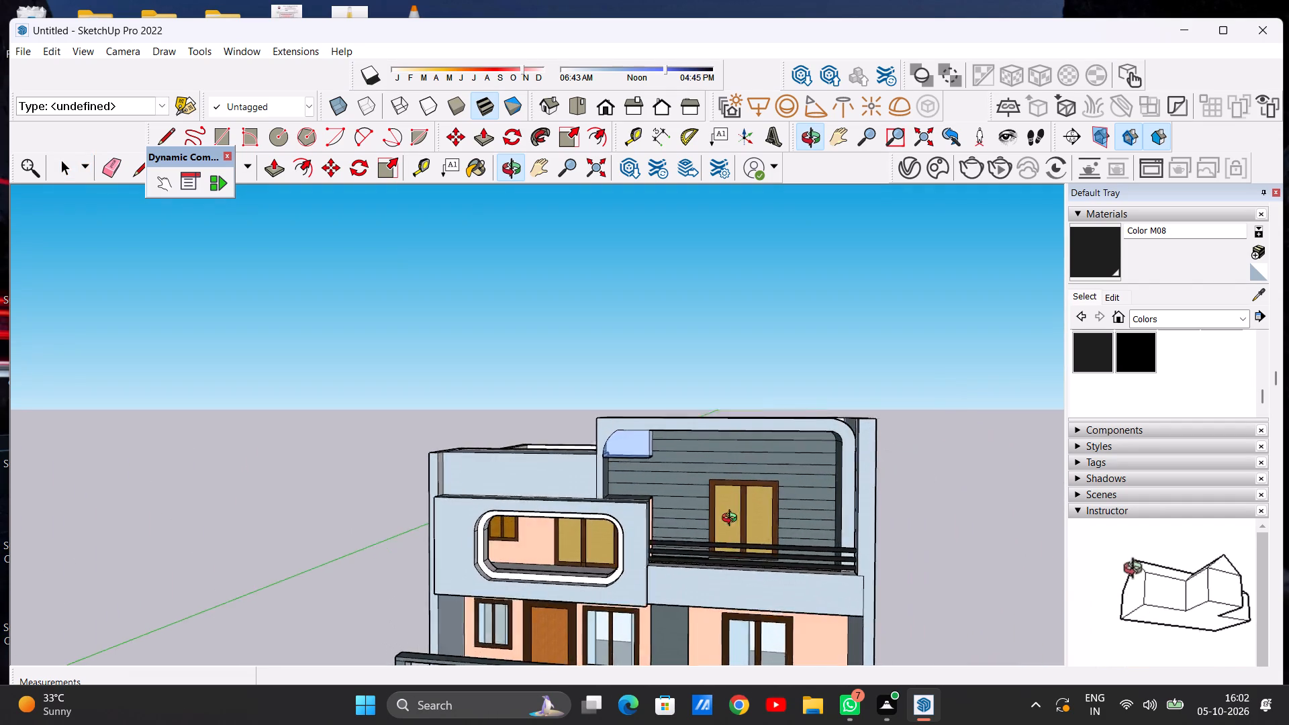
{"action": "middle_click_drag", "start_coordinate": [732, 520], "coordinate": [759, 499]}
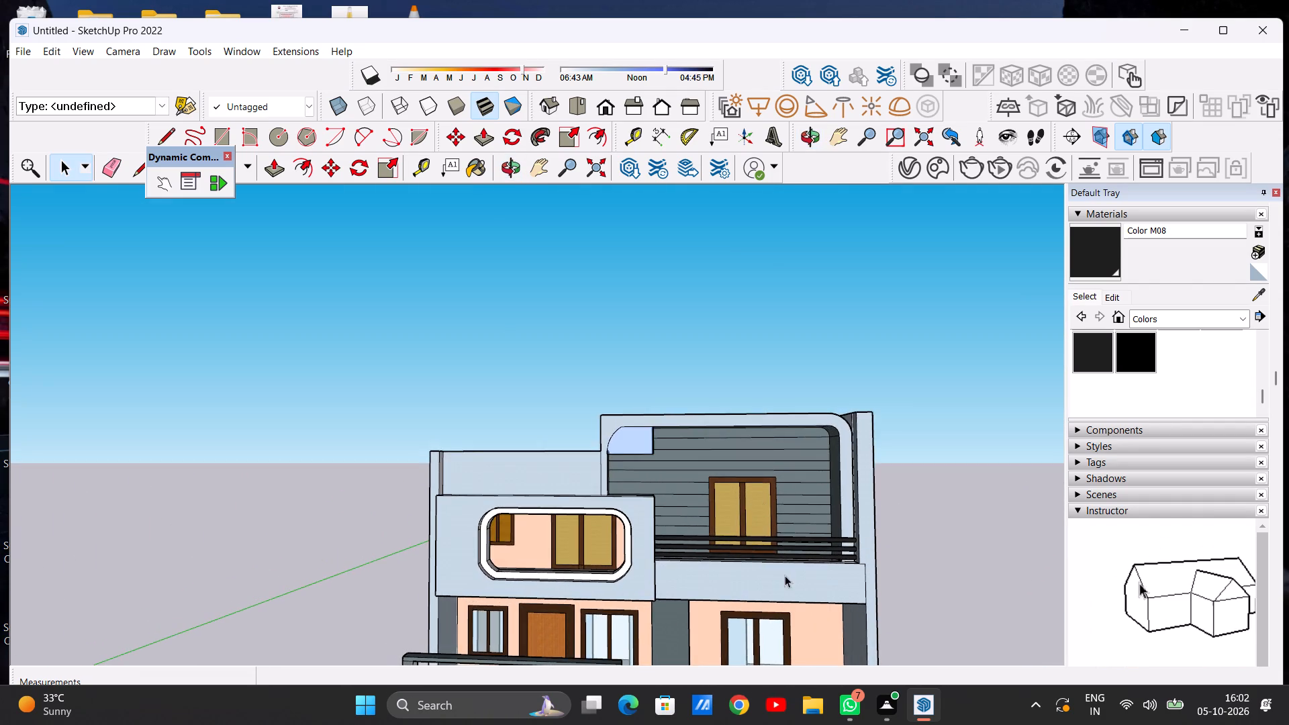
{"action": "scroll", "coordinate": [767, 570], "scroll_direction": "up", "scroll_amount": 13}
{"action": "scroll", "coordinate": [746, 548], "scroll_direction": "down", "scroll_amount": 13}
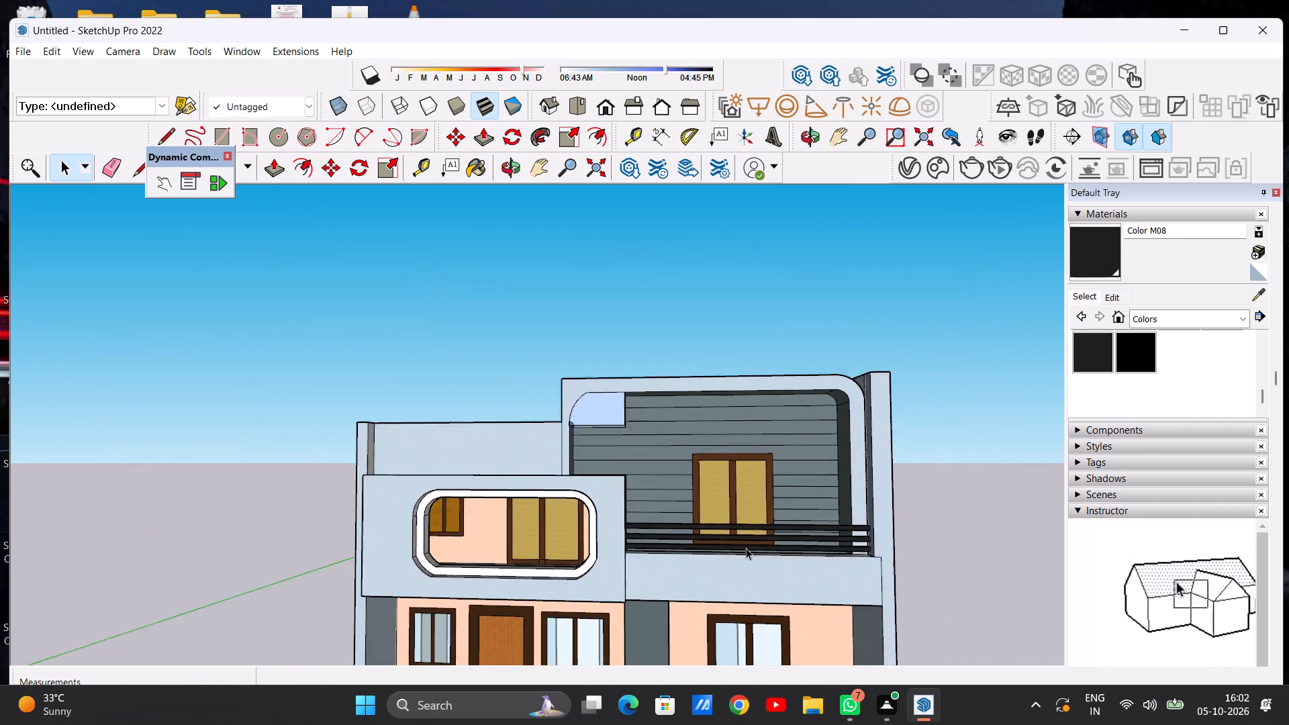
{"action": "scroll", "coordinate": [746, 548], "scroll_direction": "down", "scroll_amount": 6}
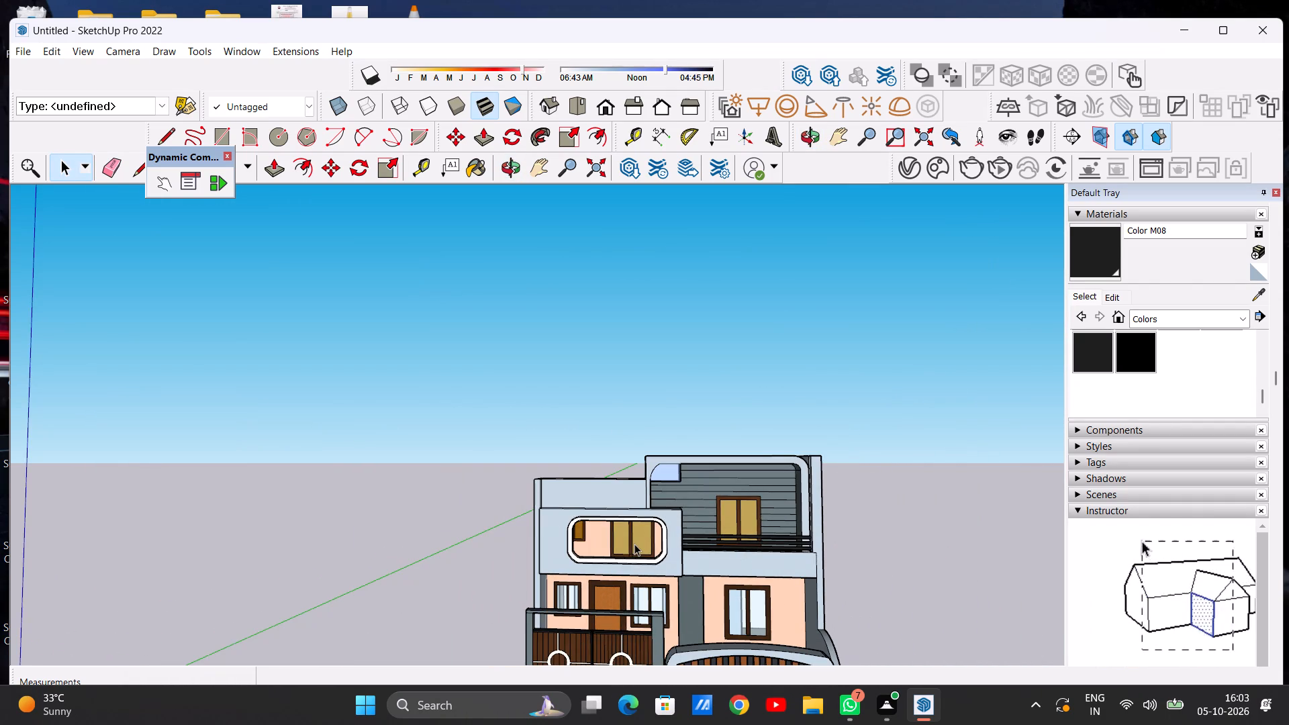
{"action": "scroll", "coordinate": [640, 534], "scroll_direction": "up", "scroll_amount": 7}
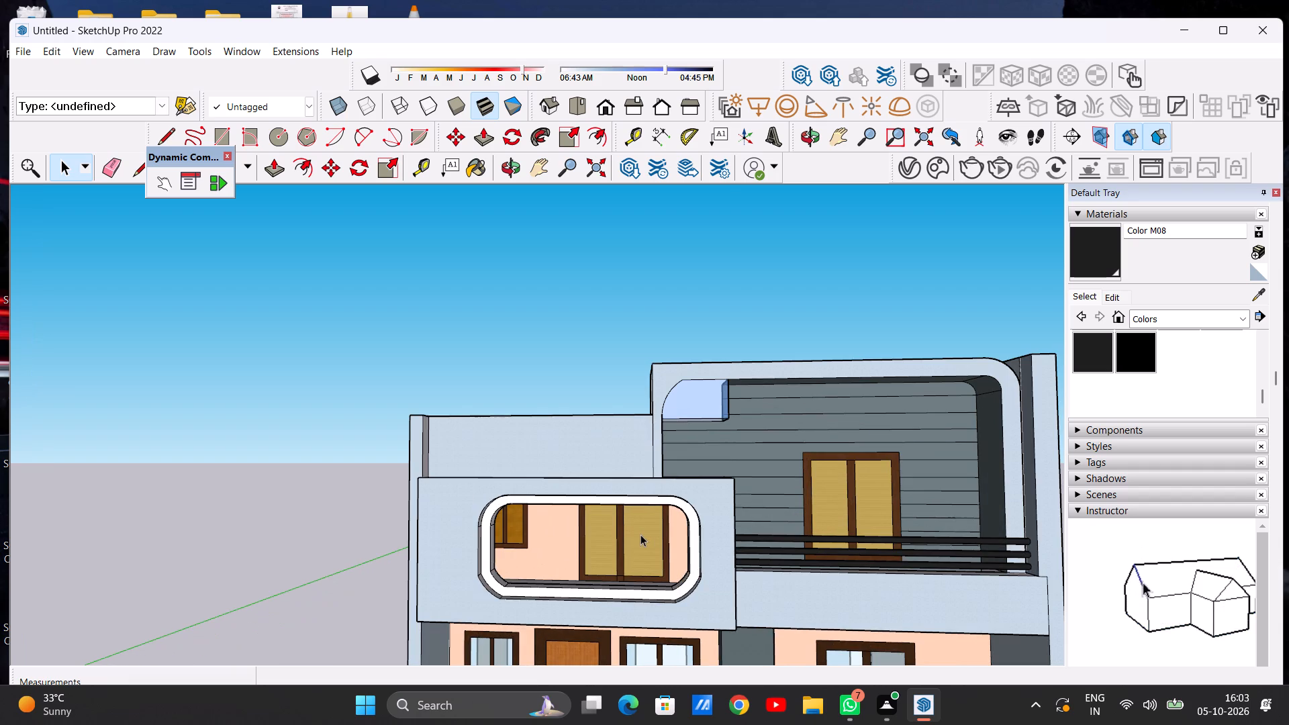
{"action": "middle_click_drag", "start_coordinate": [681, 511], "coordinate": [712, 481]}
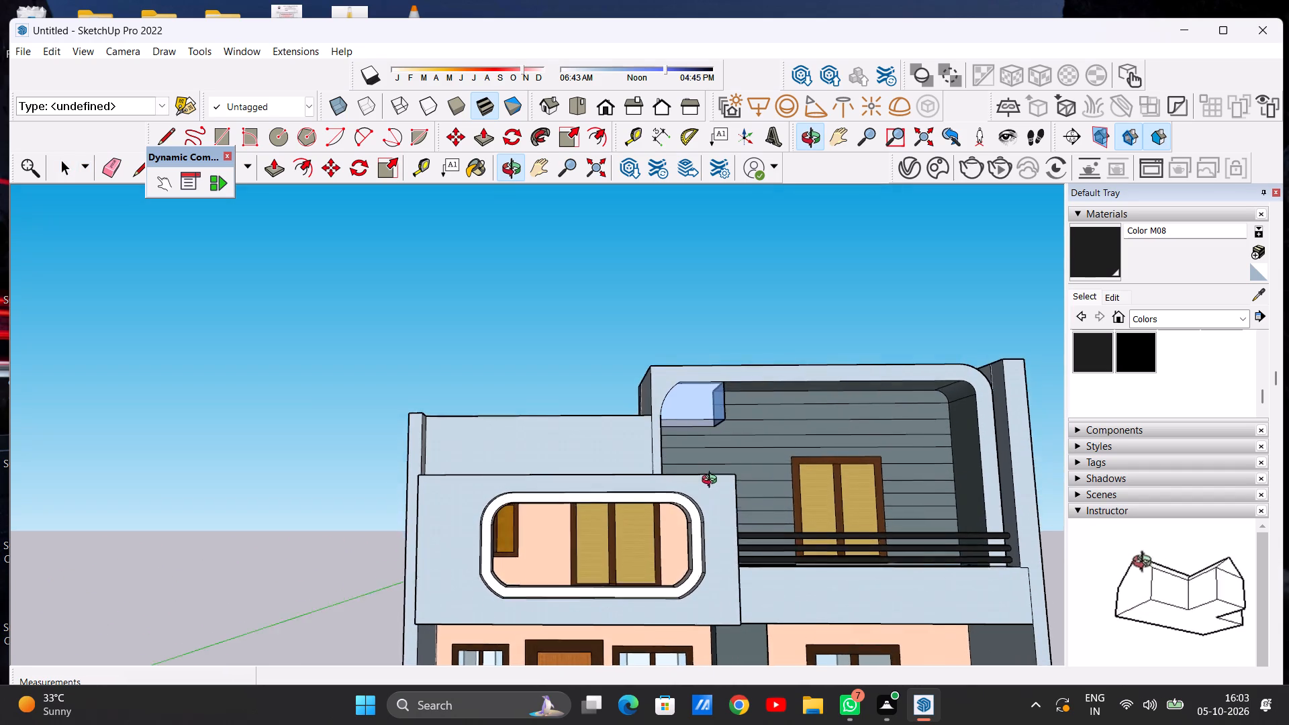
{"action": "middle_click_drag", "start_coordinate": [712, 481], "coordinate": [712, 478]}
{"action": "middle_click_drag", "start_coordinate": [704, 473], "coordinate": [694, 513]}
{"action": "middle_click_drag", "start_coordinate": [694, 513], "coordinate": [691, 522]}
{"action": "scroll", "coordinate": [787, 495], "scroll_direction": "down", "scroll_amount": 5}
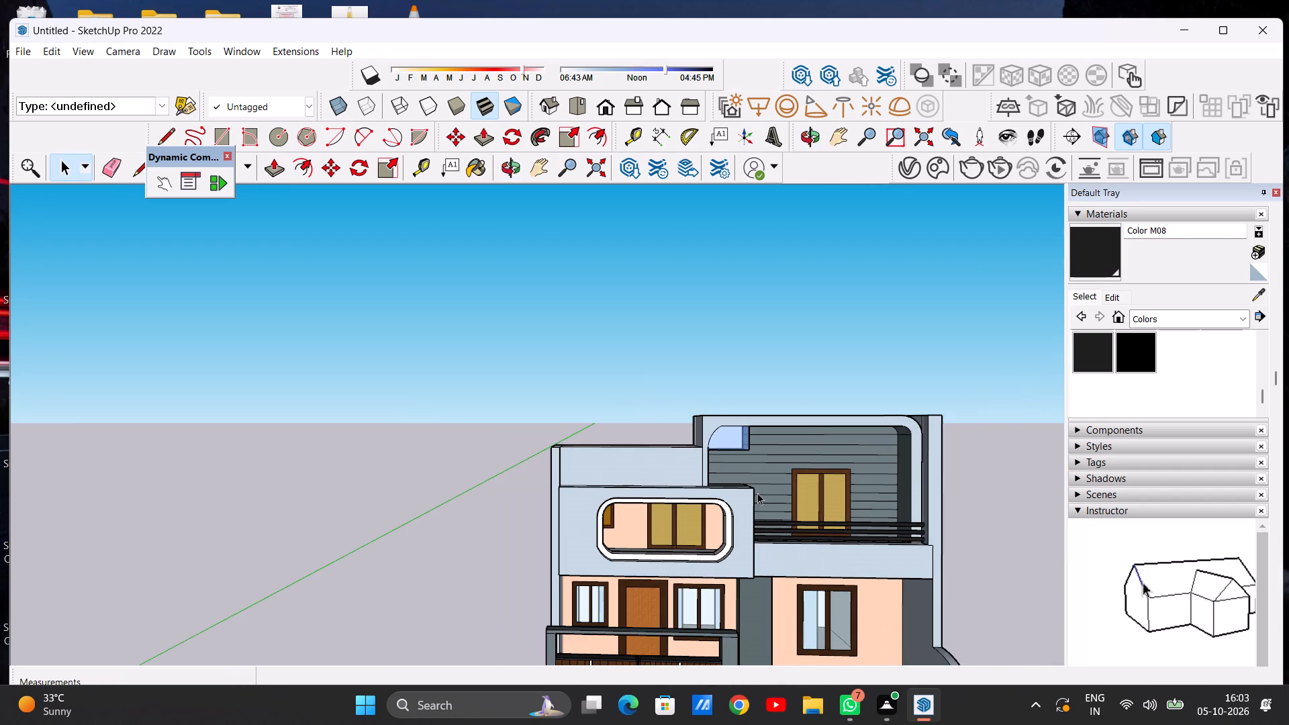
Examine the painted front facade, the rounded balcony opening and both sides of the house from several distances and low angles.
{"action": "scroll", "coordinate": [910, 475], "scroll_direction": "up", "scroll_amount": 5}
{"action": "scroll", "coordinate": [827, 497], "scroll_direction": "down", "scroll_amount": 8}
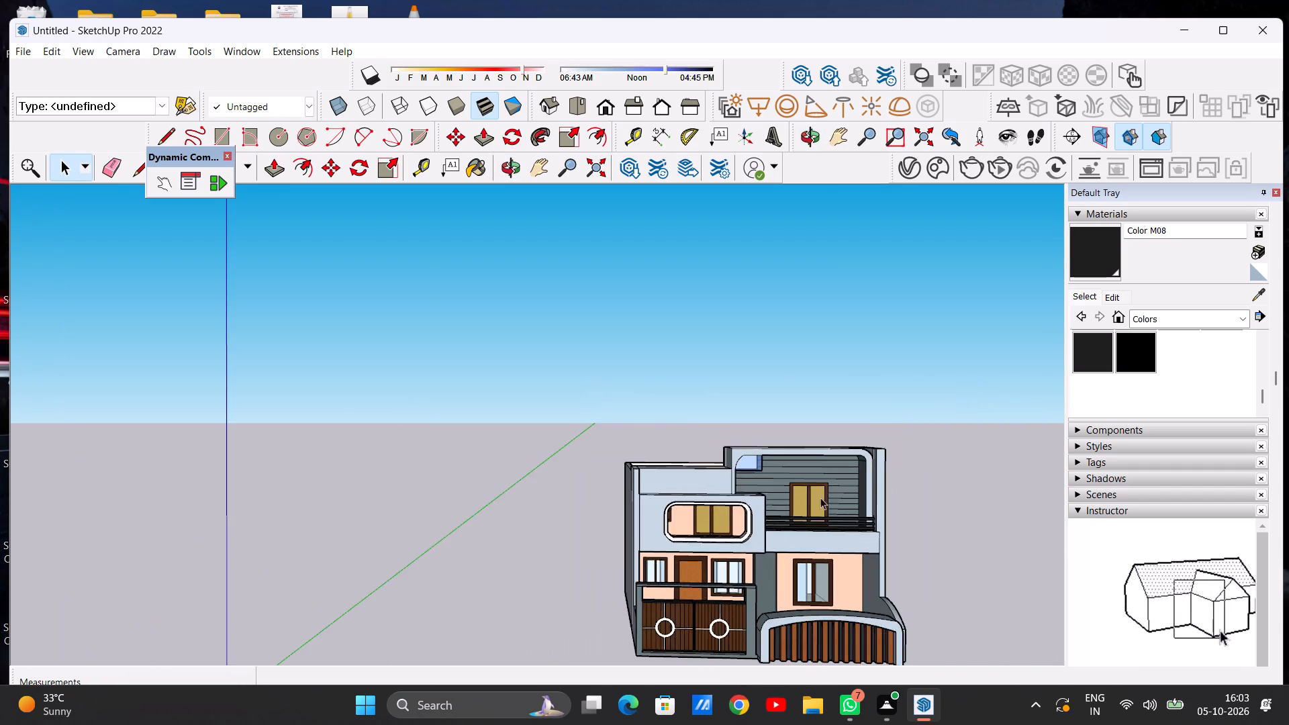
{"action": "scroll", "coordinate": [820, 497], "scroll_direction": "down", "scroll_amount": 6}
{"action": "scroll", "coordinate": [859, 537], "scroll_direction": "up", "scroll_amount": 5}
{"action": "middle_click_drag", "start_coordinate": [859, 552], "coordinate": [831, 542]}
{"action": "middle_click_drag", "start_coordinate": [831, 542], "coordinate": [833, 534]}
{"action": "middle_click_drag", "start_coordinate": [833, 534], "coordinate": [833, 545]}
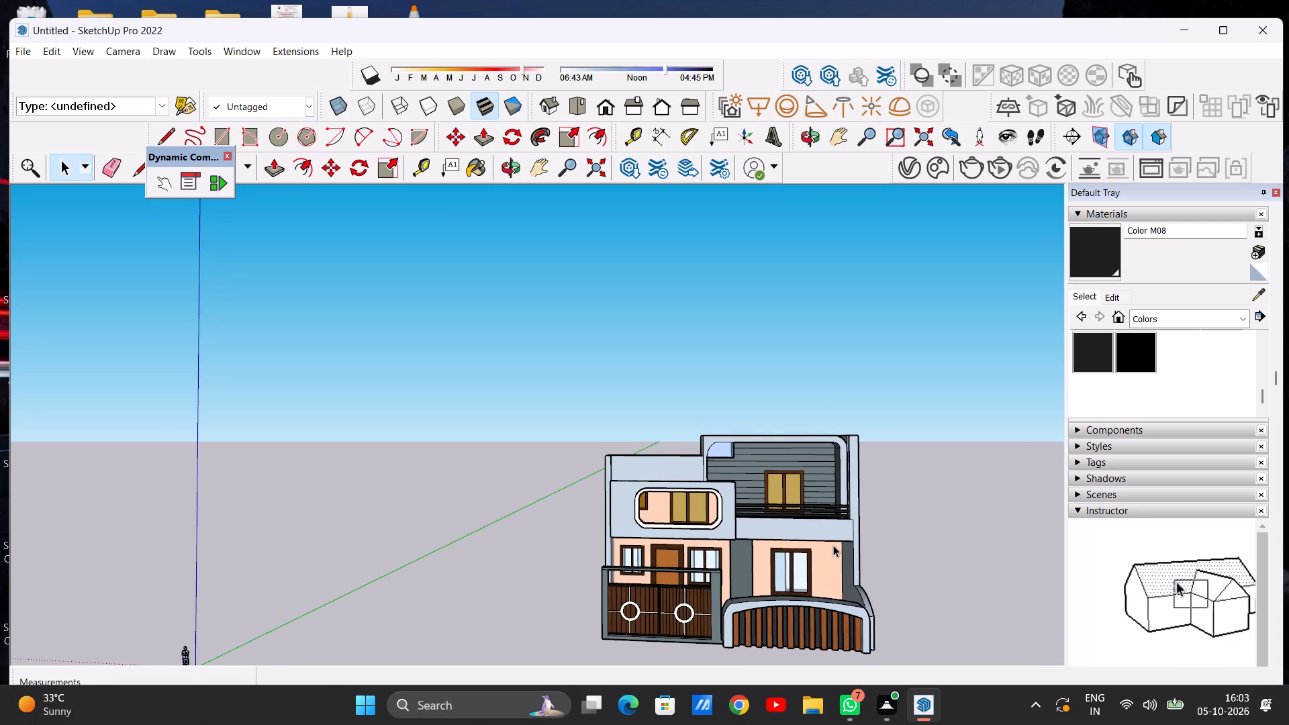
{"action": "scroll", "coordinate": [804, 499], "scroll_direction": "down", "scroll_amount": 5}
{"action": "scroll", "coordinate": [726, 511], "scroll_direction": "up", "scroll_amount": 12}
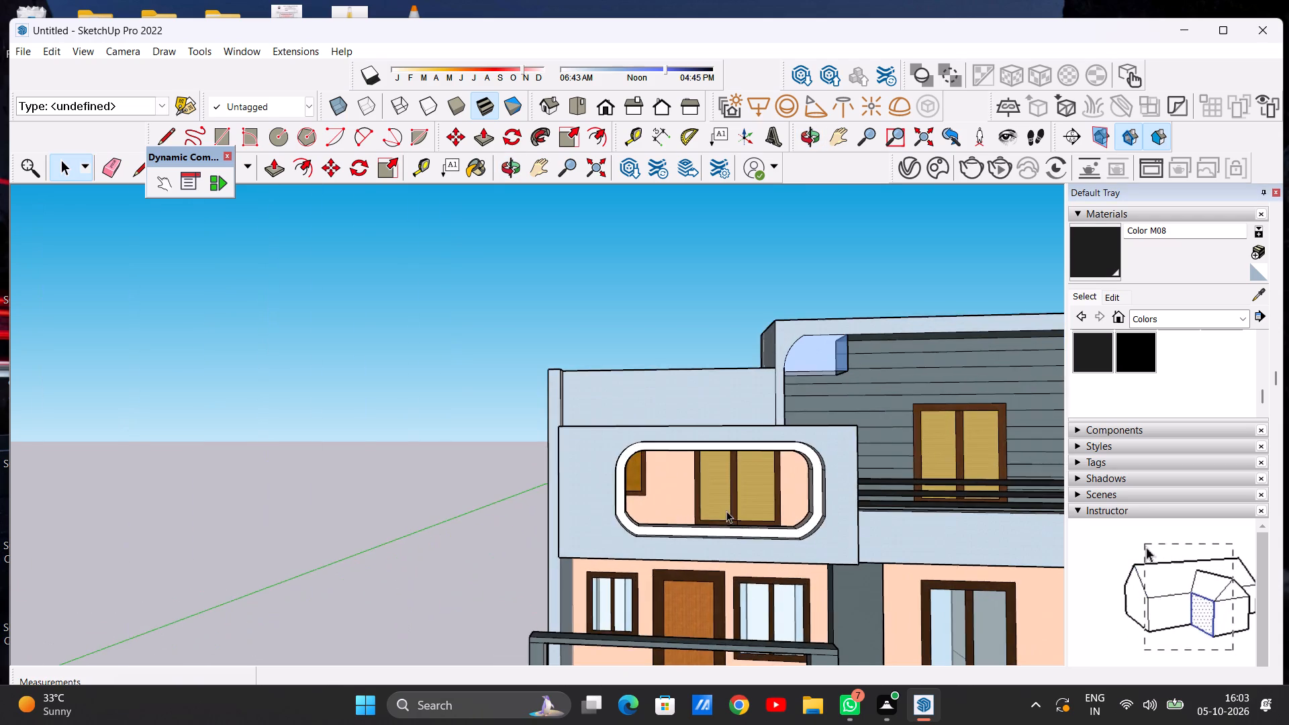
{"action": "middle_click_drag", "start_coordinate": [726, 511], "coordinate": [818, 381]}
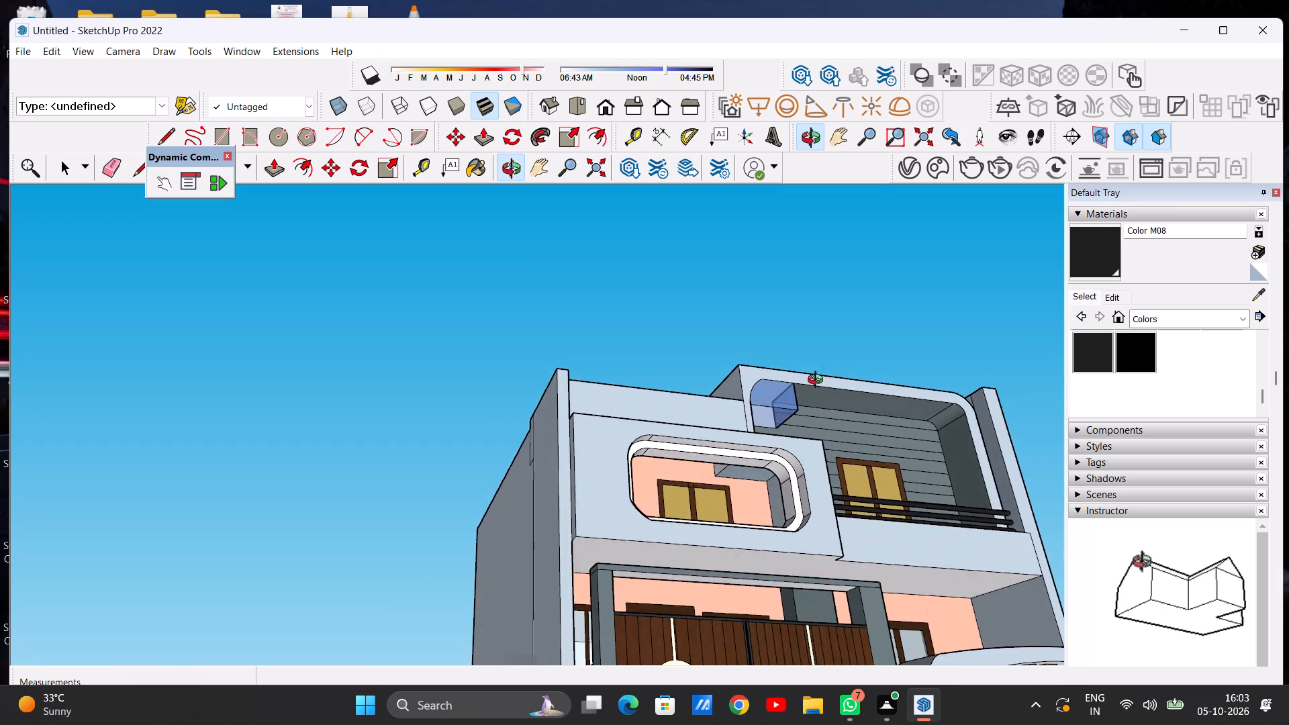
{"action": "middle_click_drag", "start_coordinate": [818, 381], "coordinate": [735, 522]}
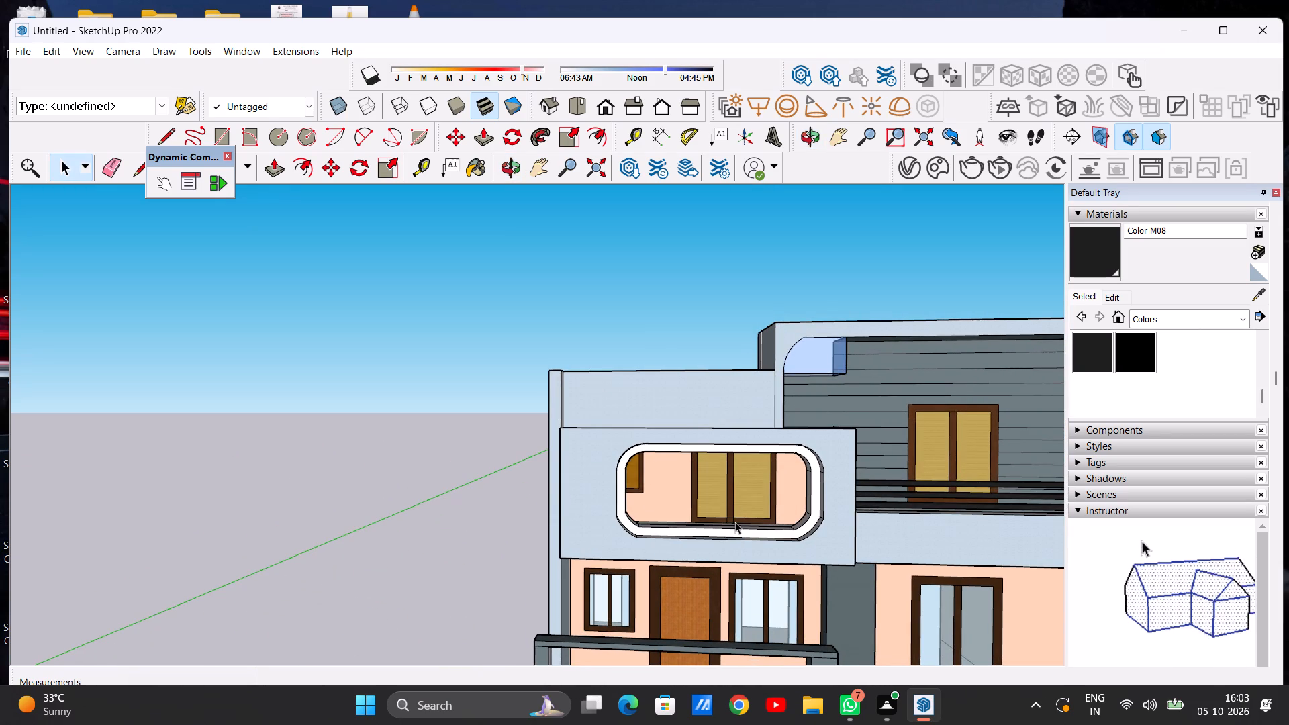
{"action": "scroll", "coordinate": [735, 522], "scroll_direction": "down", "scroll_amount": 4}
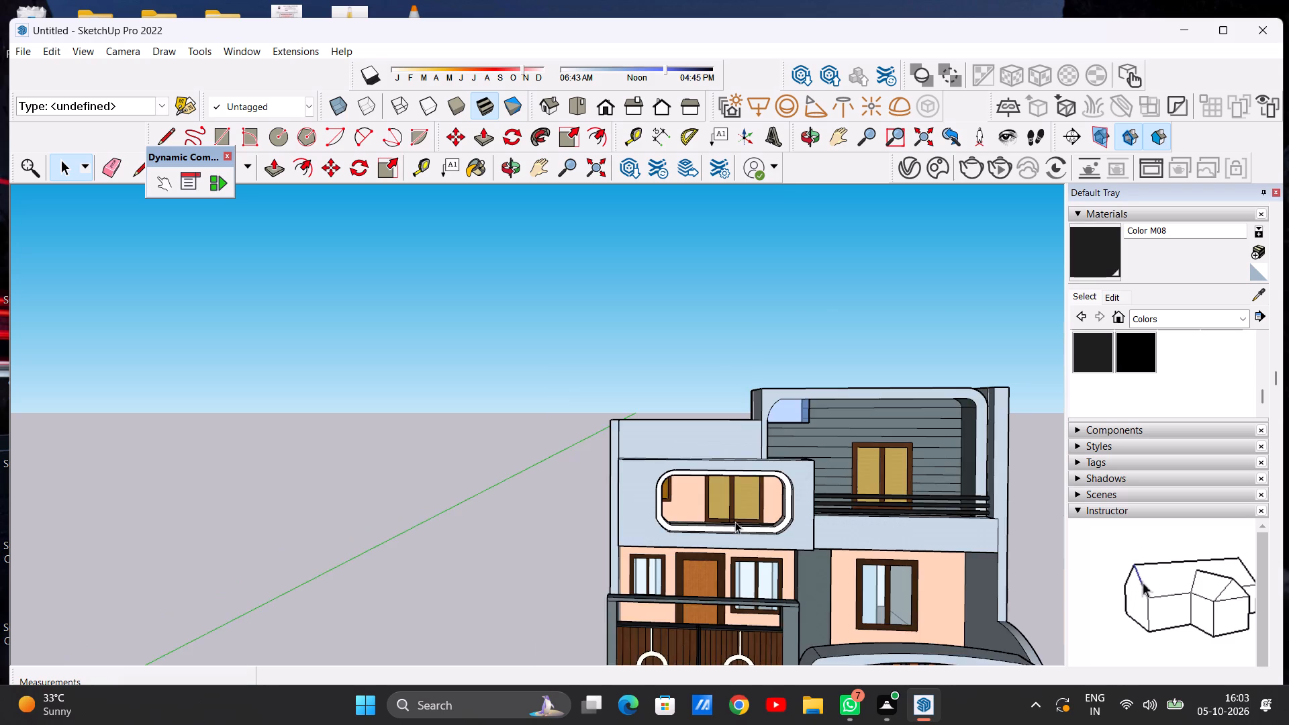
{"action": "scroll", "coordinate": [735, 522], "scroll_direction": "down", "scroll_amount": 6}
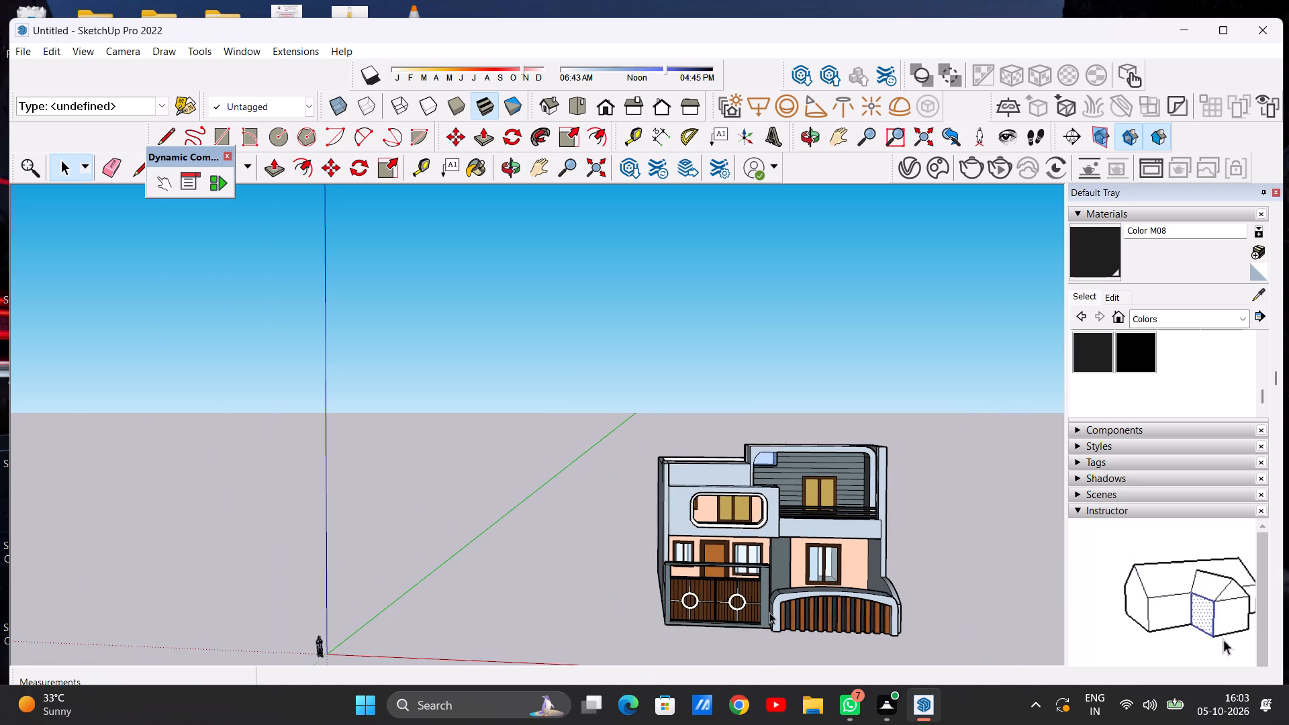
{"action": "scroll", "coordinate": [769, 612], "scroll_direction": "up", "scroll_amount": 7}
{"action": "middle_click_drag", "start_coordinate": [808, 615], "coordinate": [789, 581]}
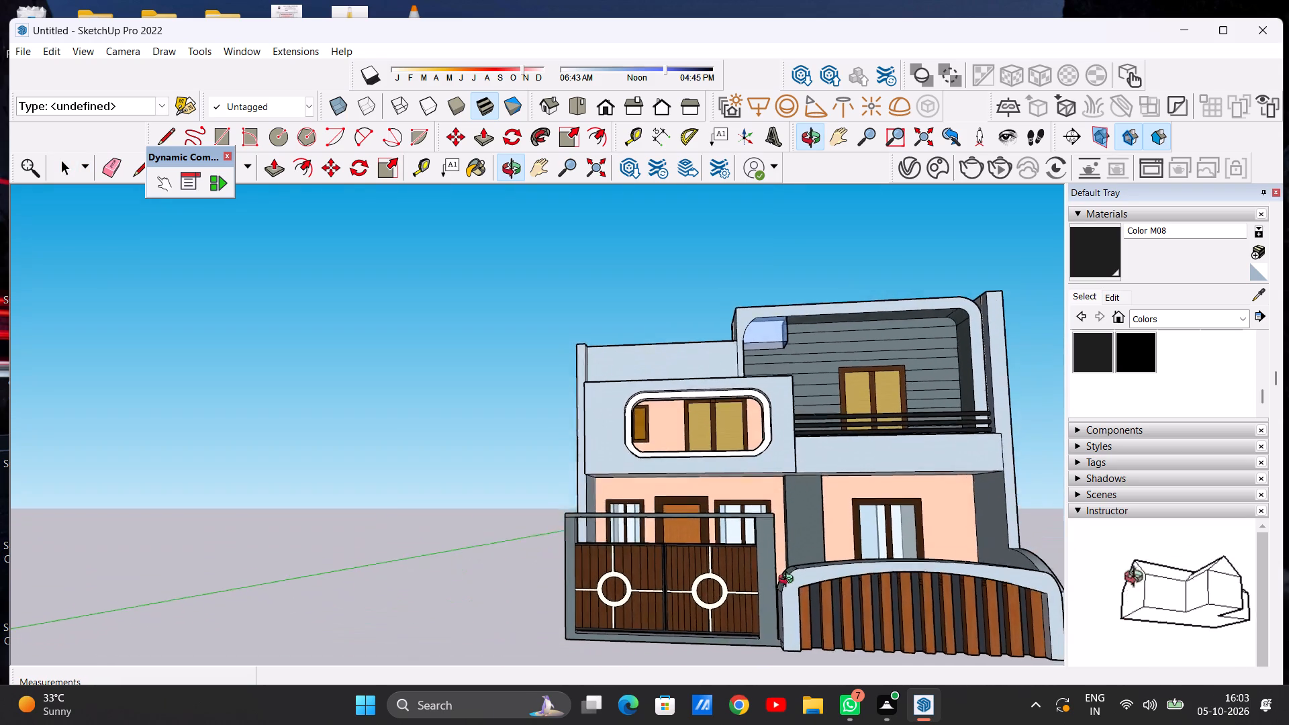
{"action": "middle_click_drag", "start_coordinate": [789, 581], "coordinate": [785, 596]}
{"action": "scroll", "coordinate": [783, 597], "scroll_direction": "down", "scroll_amount": 8}
{"action": "middle_click_drag", "start_coordinate": [757, 600], "coordinate": [951, 570]}
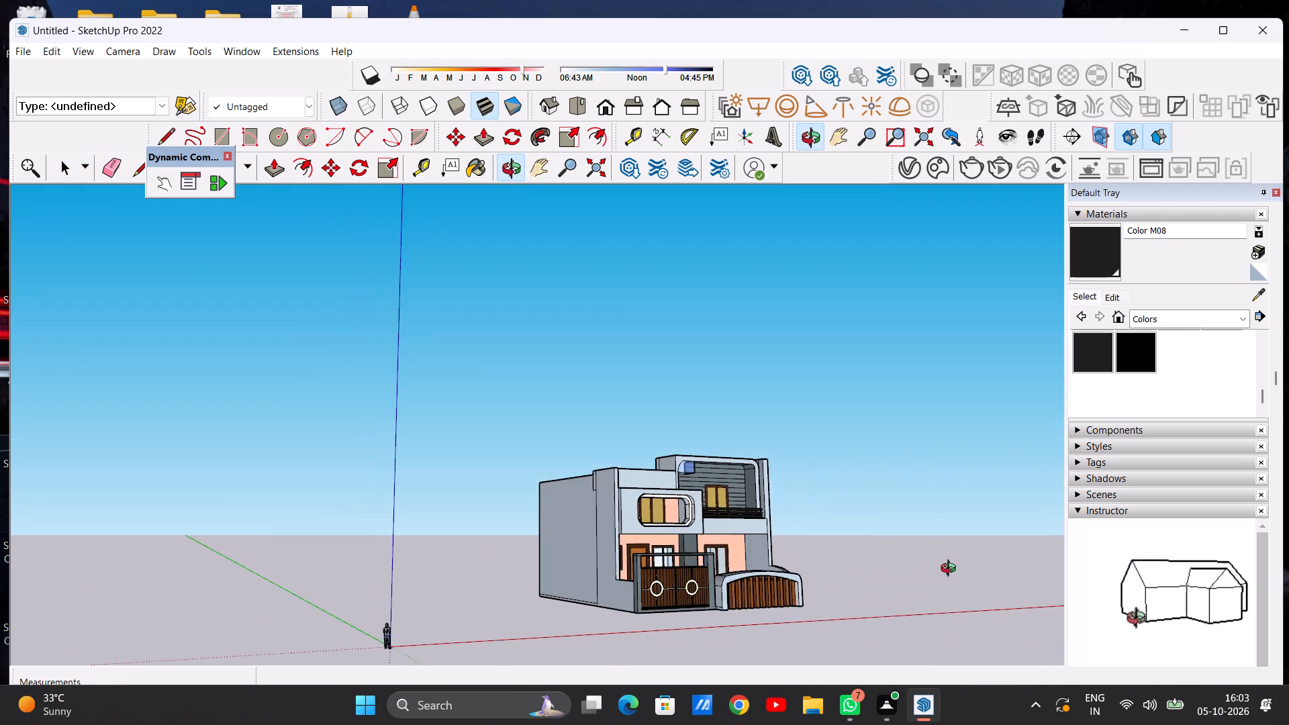
{"action": "middle_click_drag", "start_coordinate": [951, 570], "coordinate": [372, 563]}
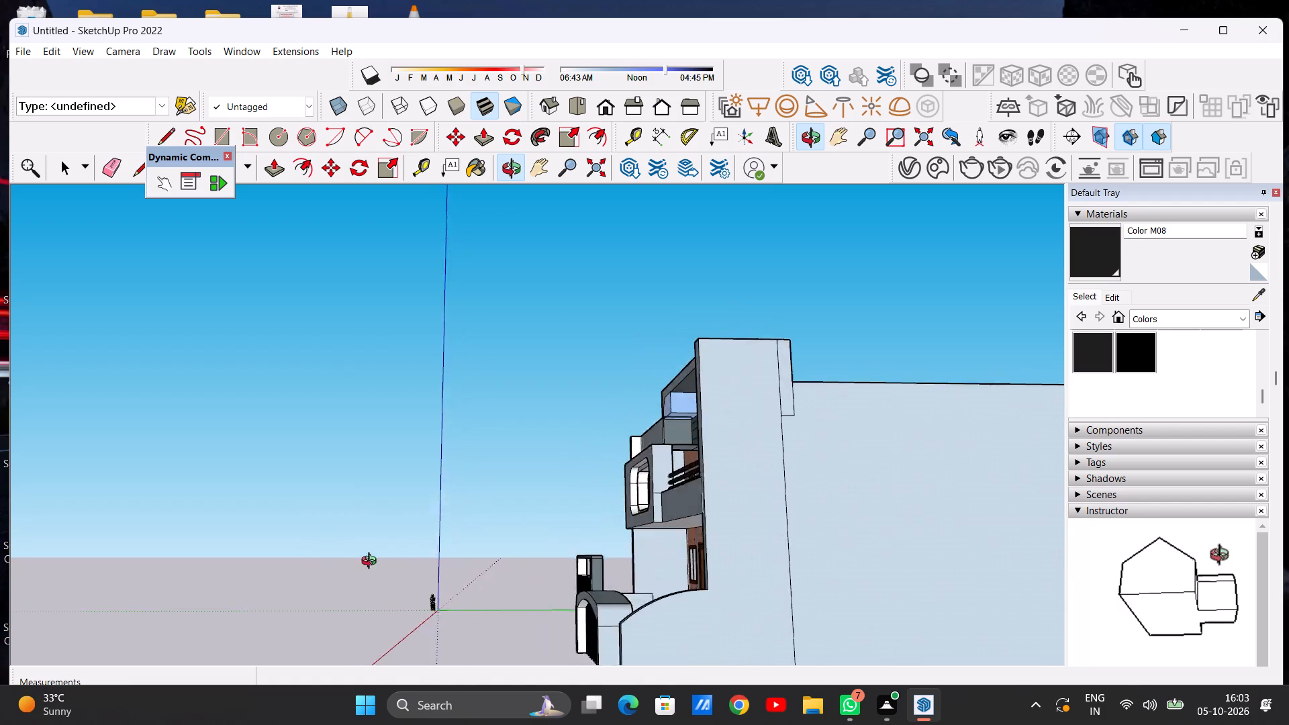
{"action": "middle_click_drag", "start_coordinate": [372, 563], "coordinate": [490, 503]}
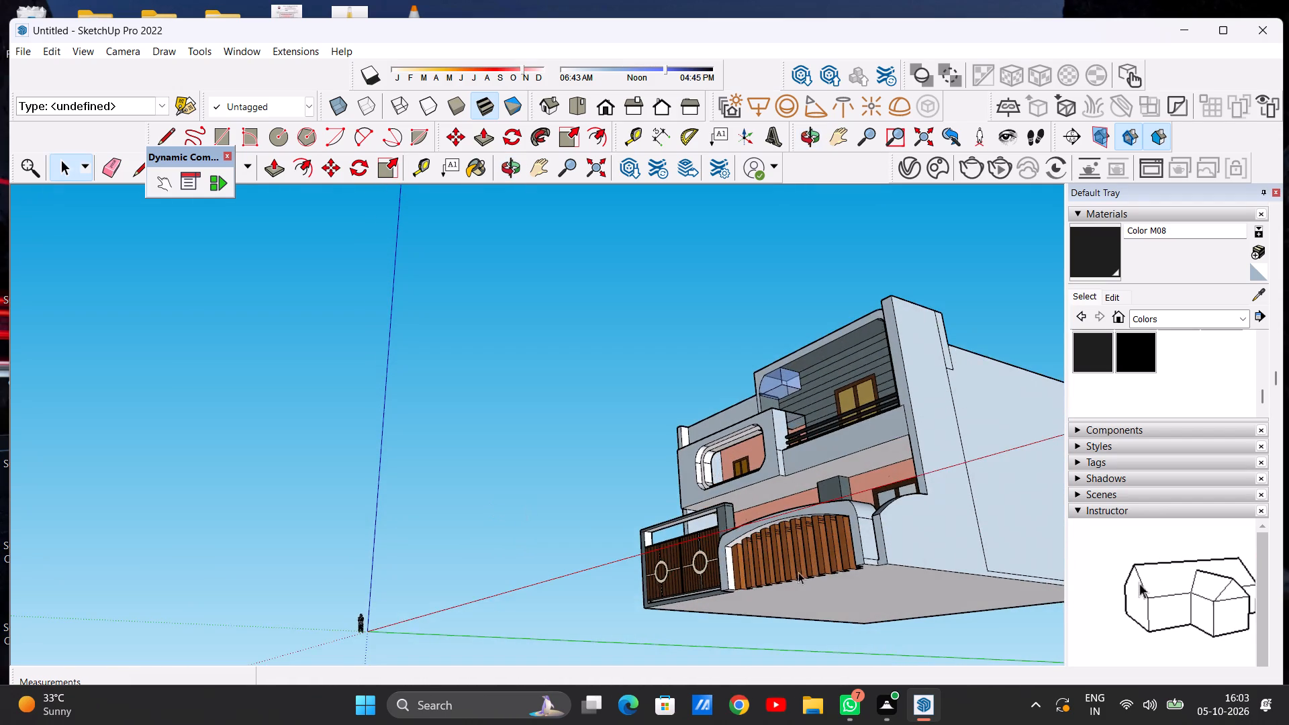
Paint the arched fence frame's inner side face nearest the gate and the arch's underside with Terrazzo Light Blue from Synthetic Surfaces.
{"action": "scroll", "coordinate": [799, 572], "scroll_direction": "up", "scroll_amount": 12}
{"action": "scroll", "coordinate": [1200, 383], "scroll_direction": "up", "scroll_amount": 3}
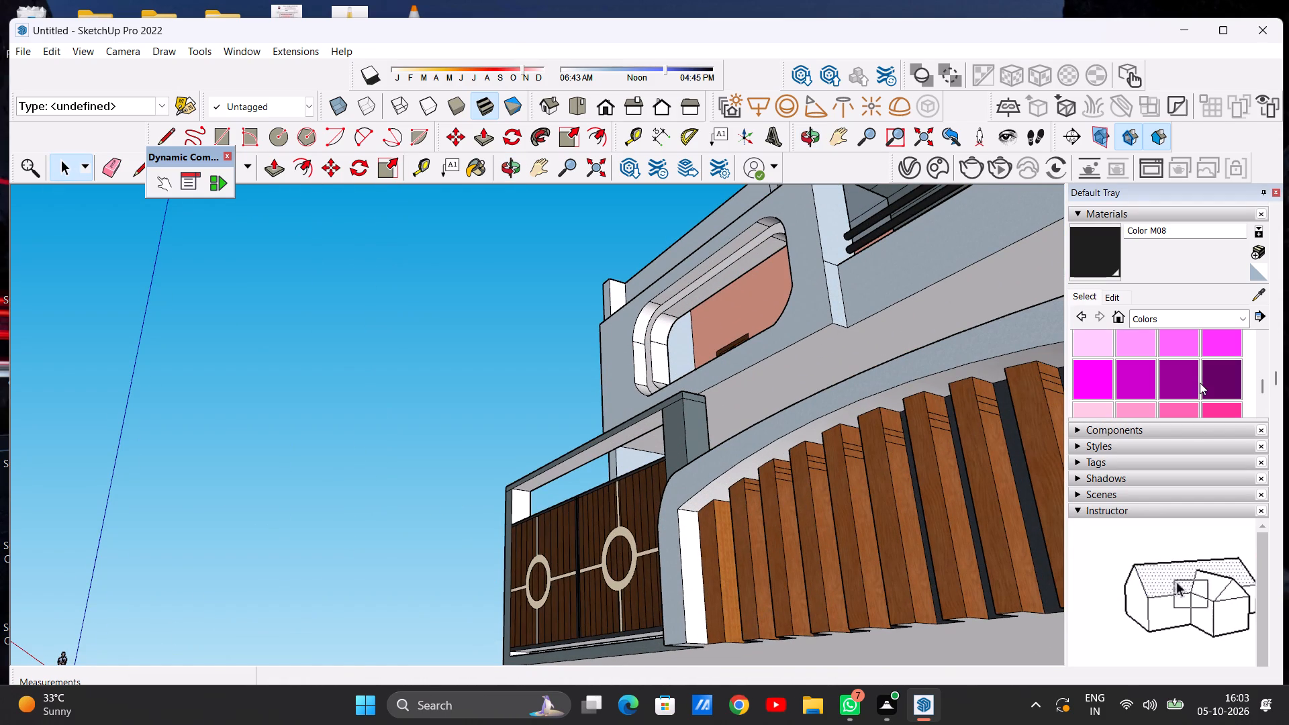
{"action": "left_click", "coordinate": [1241, 330]}
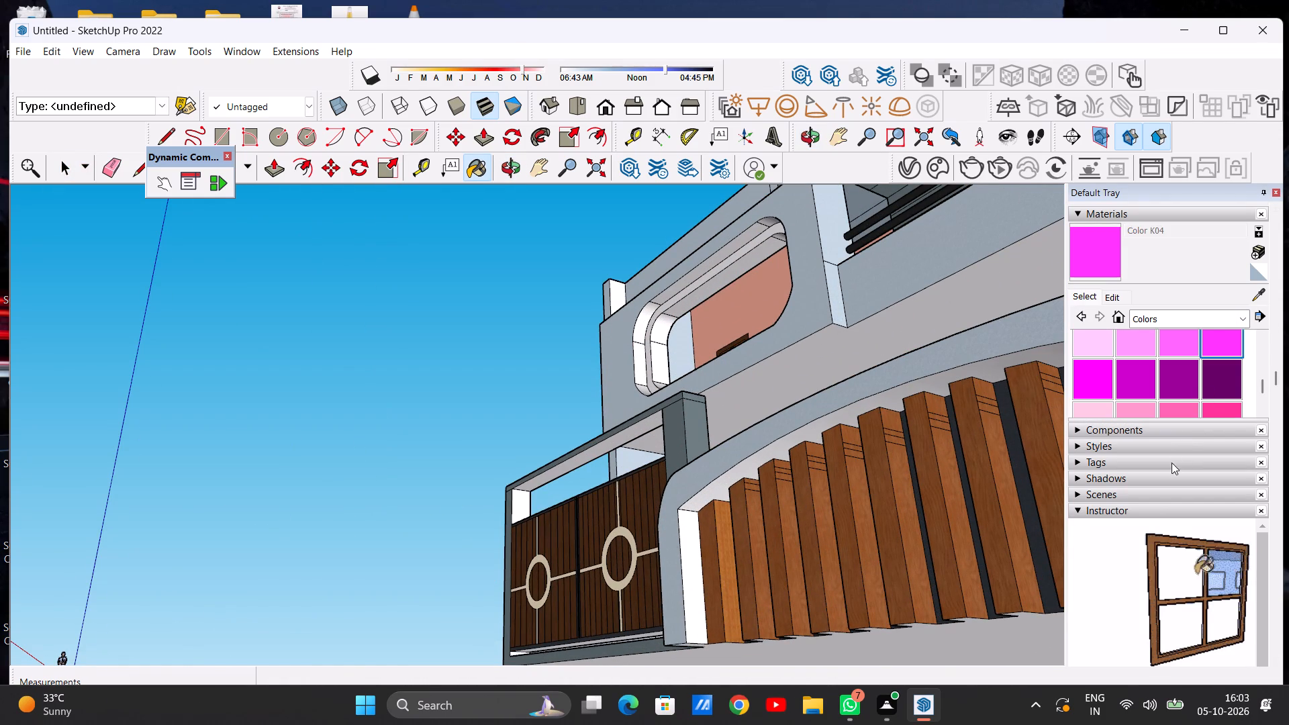
{"action": "left_click", "coordinate": [1241, 314]}
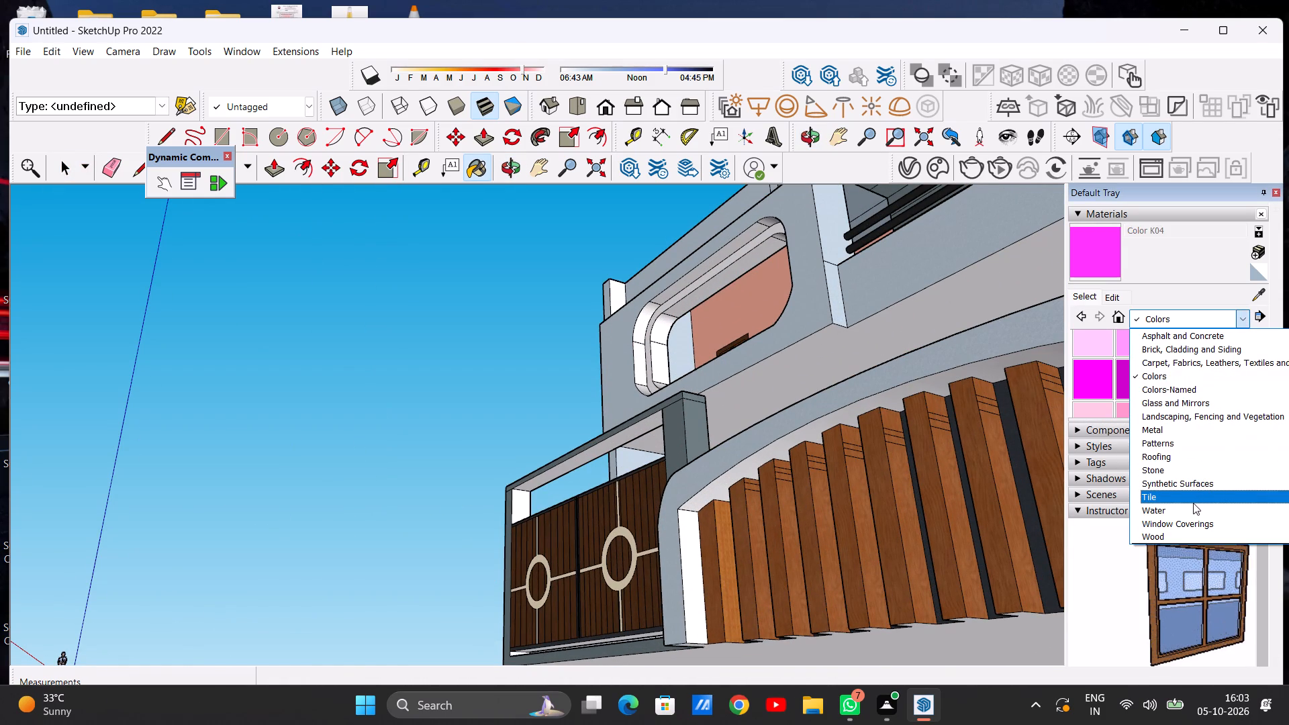
{"action": "left_click", "coordinate": [1181, 485]}
{"action": "scroll", "coordinate": [1143, 404], "scroll_direction": "down", "scroll_amount": 1}
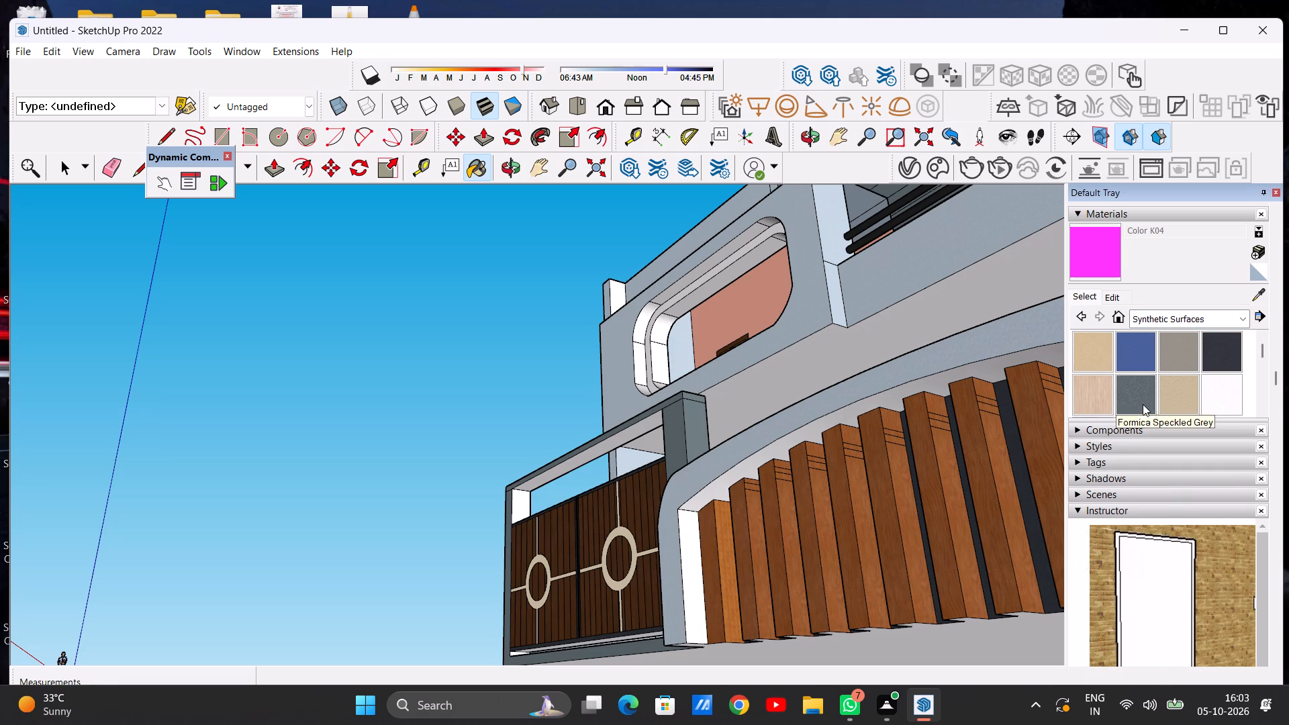
{"action": "scroll", "coordinate": [1143, 404], "scroll_direction": "down", "scroll_amount": 1}
{"action": "left_click", "coordinate": [1092, 347]}
{"action": "scroll", "coordinate": [694, 530], "scroll_direction": "up", "scroll_amount": 5}
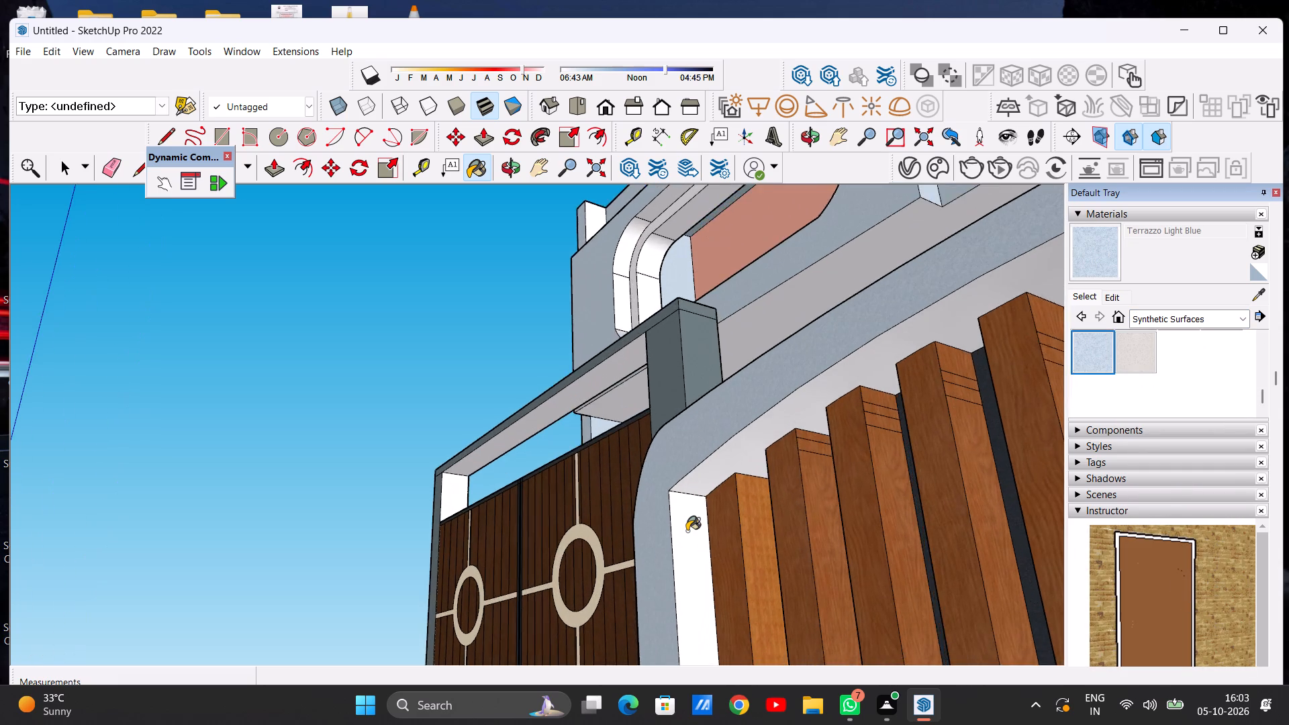
{"action": "scroll", "coordinate": [687, 531], "scroll_direction": "up", "scroll_amount": 6}
{"action": "left_click", "coordinate": [687, 531]}
{"action": "left_click", "coordinate": [706, 454]}
{"action": "scroll", "coordinate": [684, 564], "scroll_direction": "down", "scroll_amount": 6}
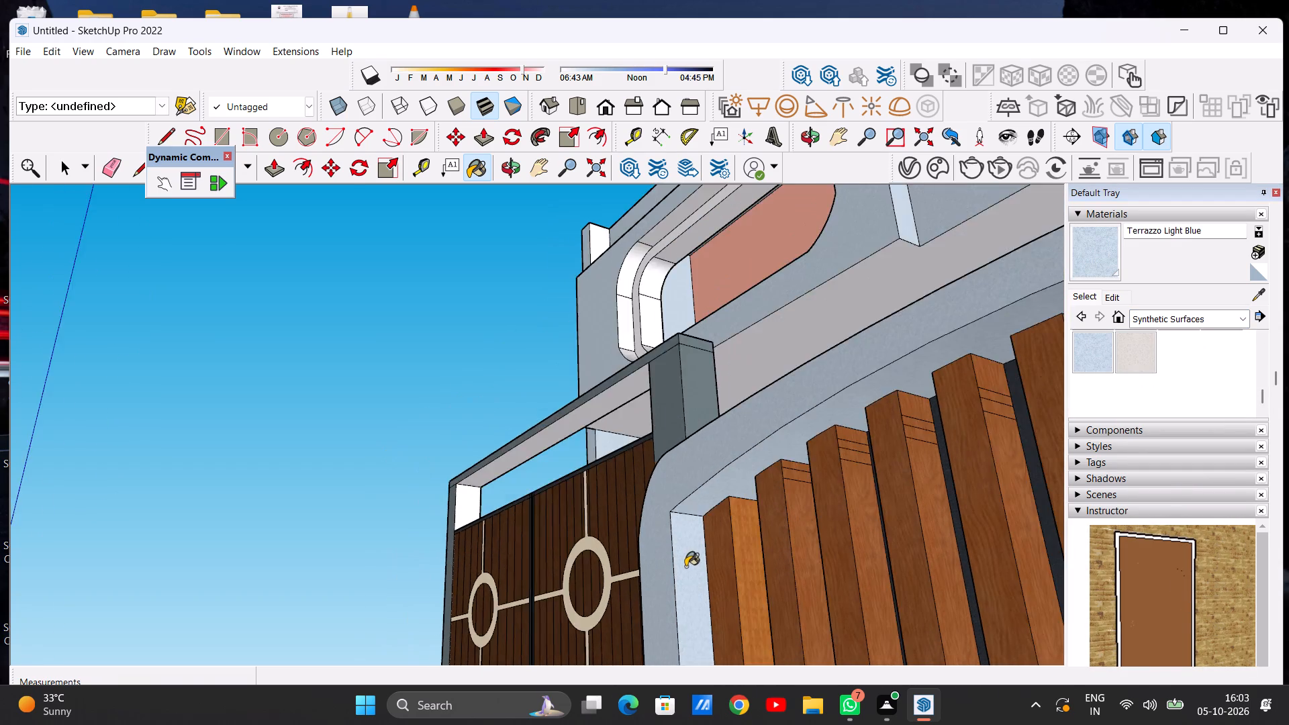
{"action": "scroll", "coordinate": [685, 567], "scroll_direction": "down", "scroll_amount": 17}
Paint the arched fence frame's opposite inner side face, farthest from the gate, with Terrazzo Light Blue.
{"action": "middle_click_drag", "start_coordinate": [686, 567], "coordinate": [969, 635]}
{"action": "scroll", "coordinate": [816, 589], "scroll_direction": "up", "scroll_amount": 5}
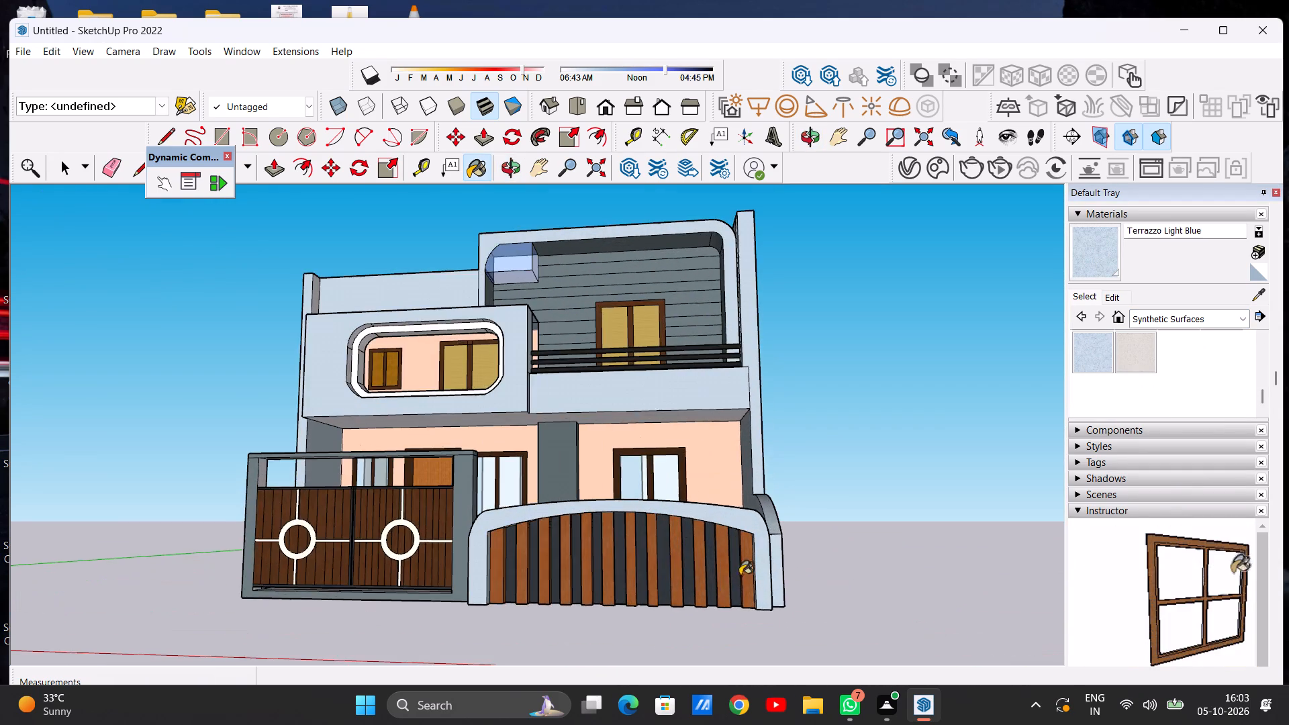
{"action": "scroll", "coordinate": [740, 575], "scroll_direction": "up", "scroll_amount": 1}
{"action": "middle_click_drag", "start_coordinate": [684, 584], "coordinate": [918, 627]}
{"action": "scroll", "coordinate": [747, 561], "scroll_direction": "up", "scroll_amount": 20}
{"action": "scroll", "coordinate": [747, 561], "scroll_direction": "up", "scroll_amount": 1}
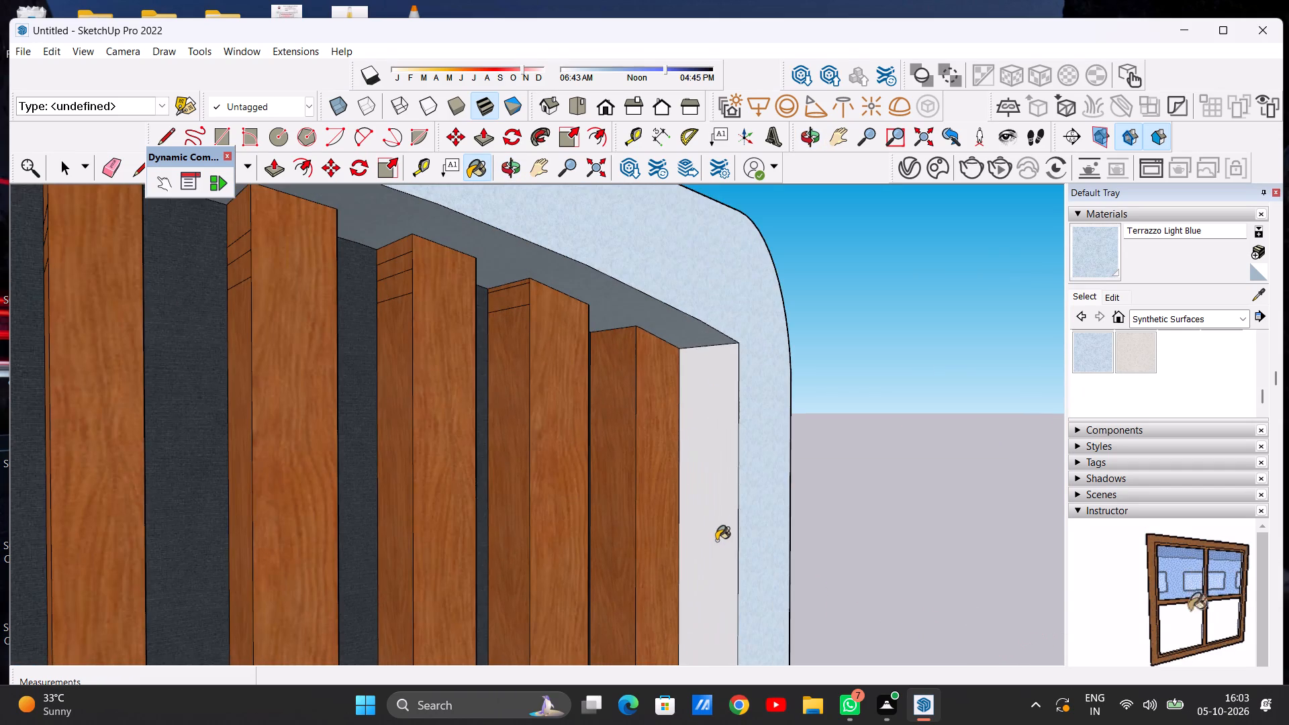
{"action": "left_click", "coordinate": [716, 540]}
{"action": "scroll", "coordinate": [739, 551], "scroll_direction": "down", "scroll_amount": 20}
{"action": "scroll", "coordinate": [739, 551], "scroll_direction": "down", "scroll_amount": 6}
{"action": "middle_click_drag", "start_coordinate": [863, 554], "coordinate": [822, 554]}
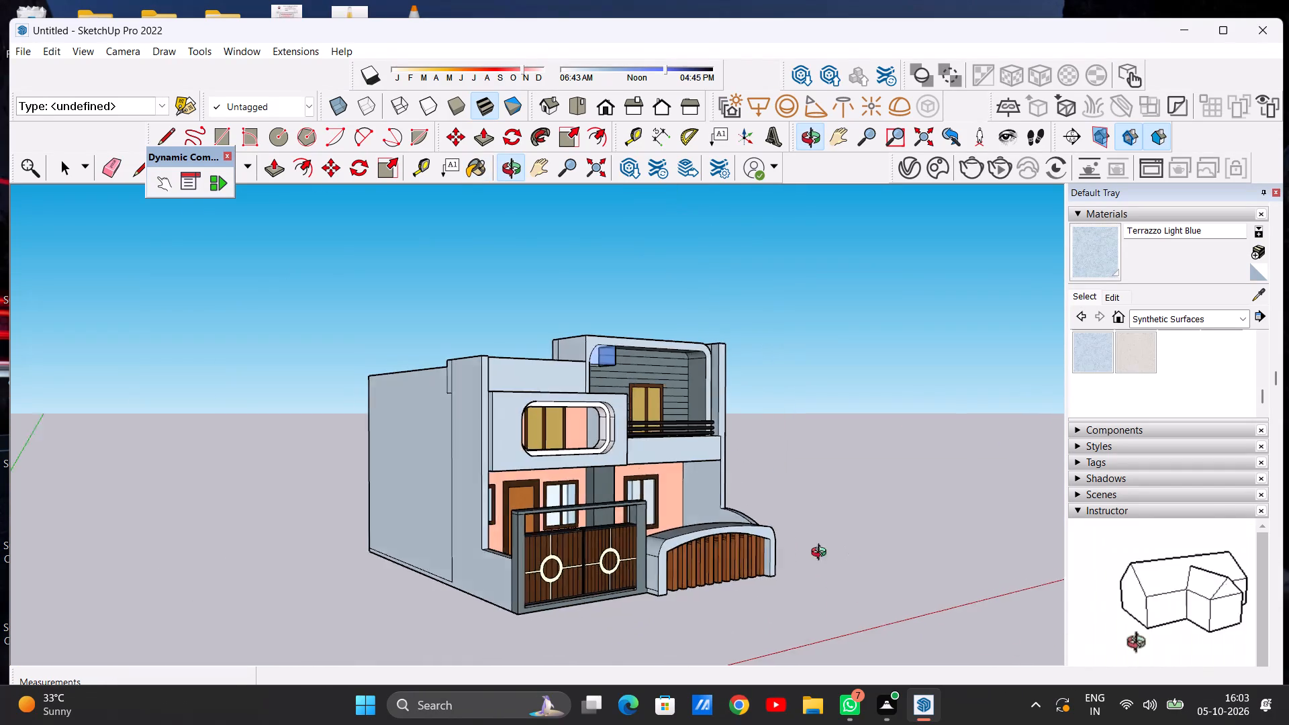
{"action": "middle_click_drag", "start_coordinate": [822, 554], "coordinate": [694, 519]}
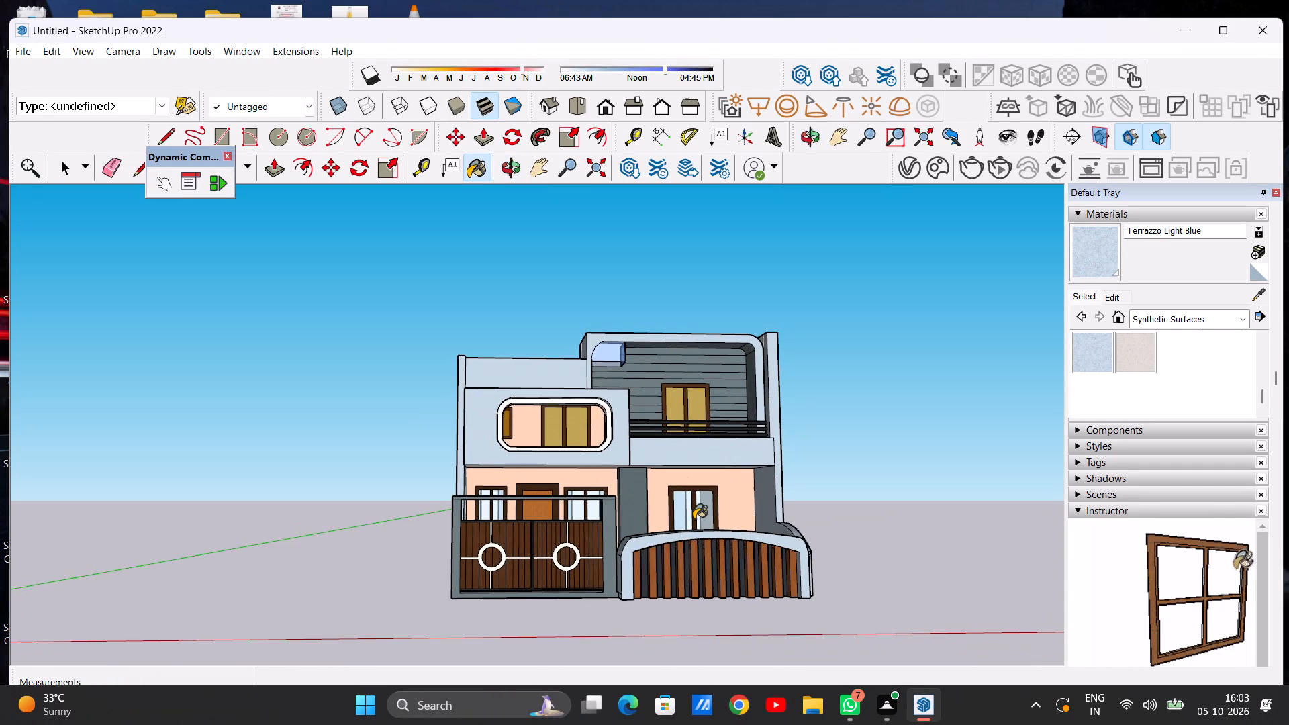
{"action": "key", "text": "space"}
Paint the small white face behind the rounded top corner of the upper balcony frame with Terrazzo Light Blue.
{"action": "scroll", "coordinate": [700, 530], "scroll_direction": "down", "scroll_amount": 8}
{"action": "middle_click_drag", "start_coordinate": [724, 500], "coordinate": [668, 570]}
{"action": "scroll", "coordinate": [710, 434], "scroll_direction": "up", "scroll_amount": 17}
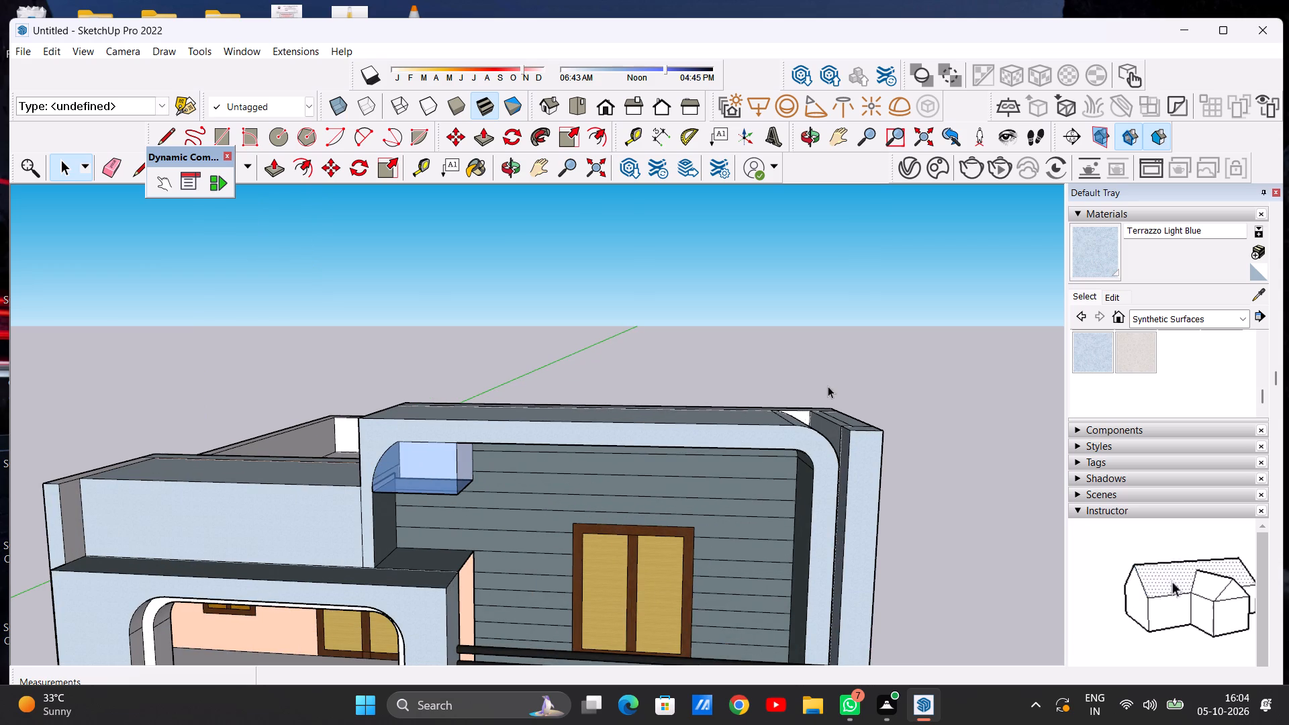
{"action": "middle_click_drag", "start_coordinate": [828, 386], "coordinate": [784, 456]}
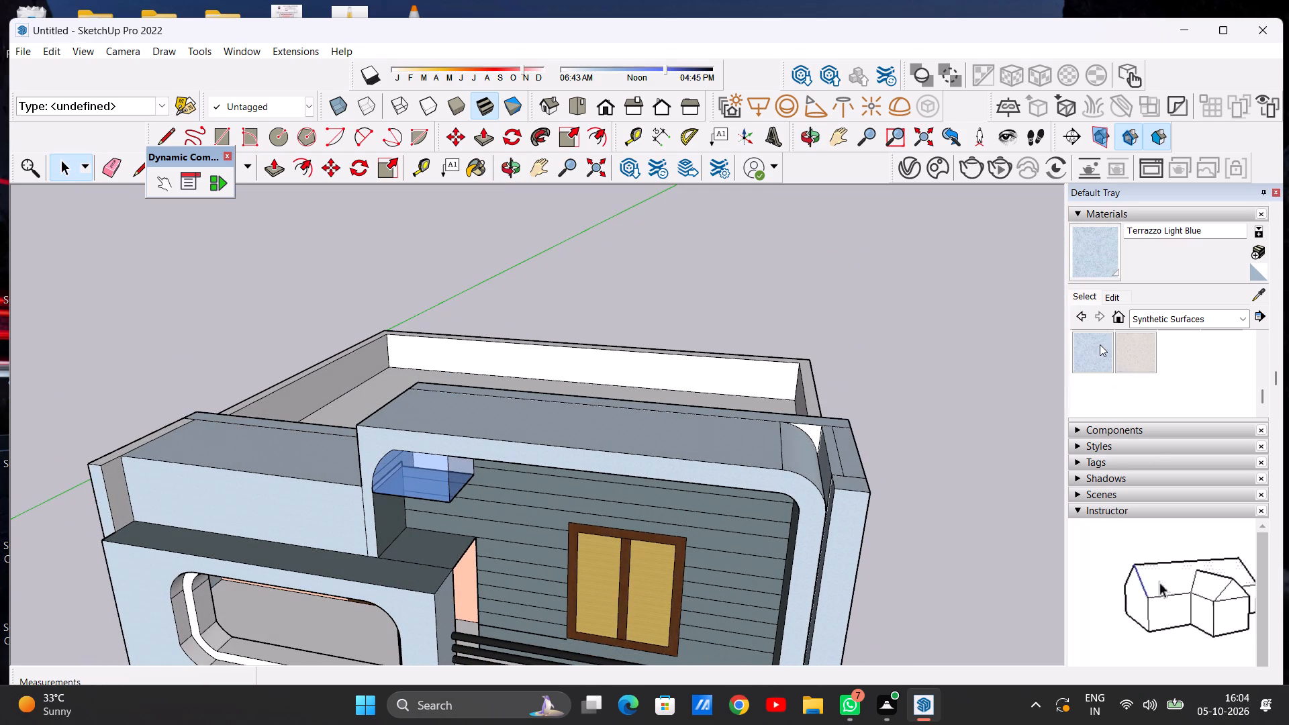
{"action": "left_click", "coordinate": [1100, 346]}
{"action": "scroll", "coordinate": [804, 454], "scroll_direction": "up", "scroll_amount": 13}
{"action": "left_click", "coordinate": [822, 409]}
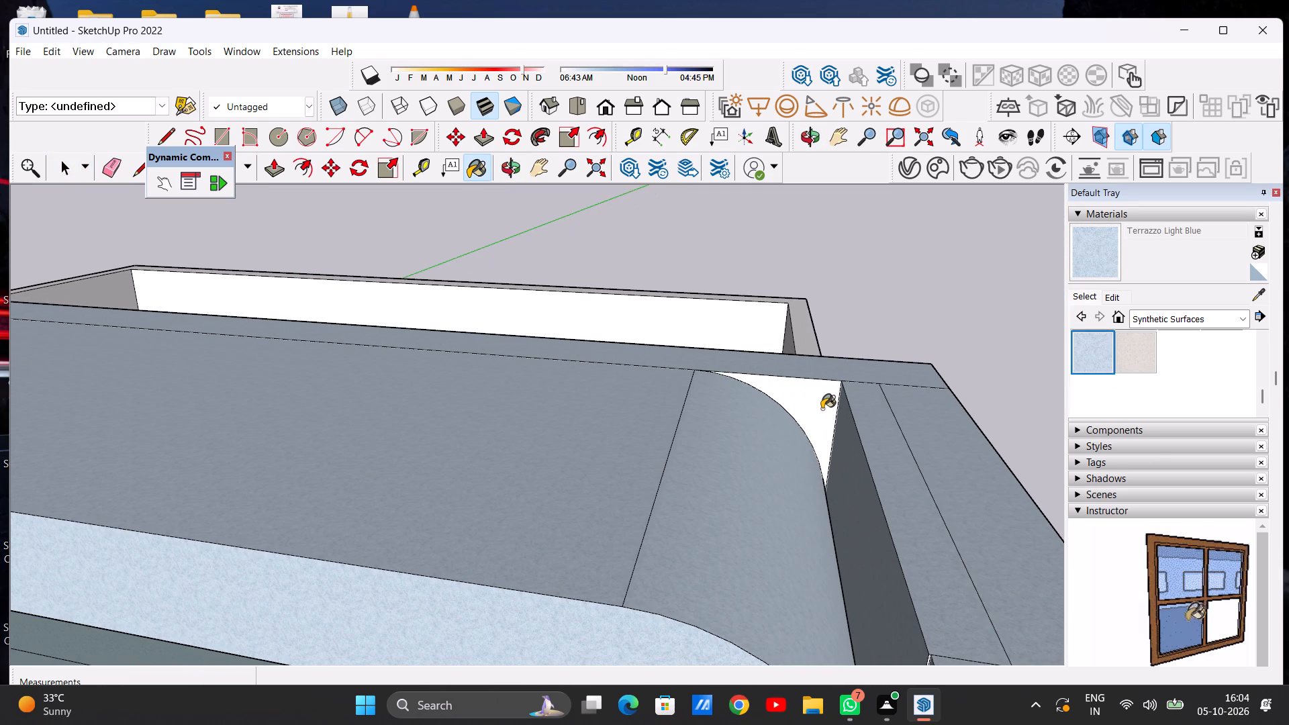
Examine the roof parapet, the upper balcony frame and the complete front elevation from above and straight on.
{"action": "scroll", "coordinate": [865, 533], "scroll_direction": "down", "scroll_amount": 16}
{"action": "scroll", "coordinate": [395, 420], "scroll_direction": "up", "scroll_amount": 3}
{"action": "middle_click_drag", "start_coordinate": [410, 453], "coordinate": [571, 466]}
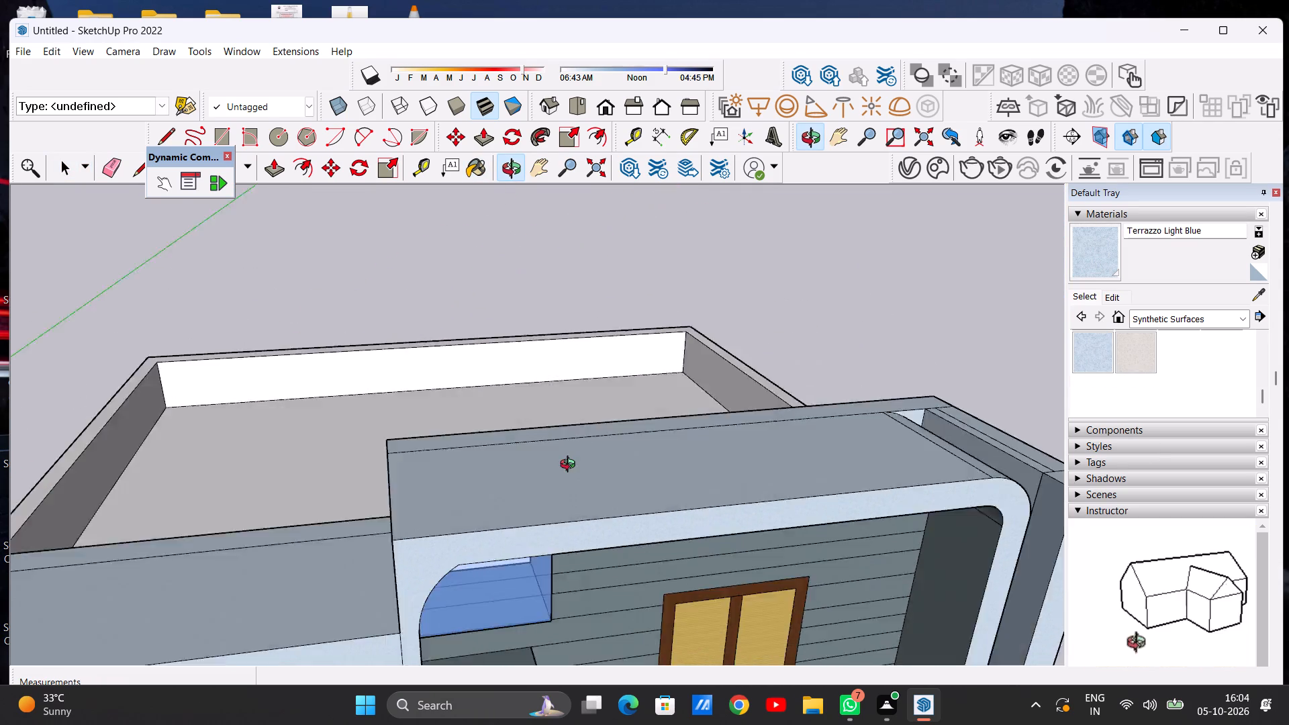
{"action": "middle_click_drag", "start_coordinate": [571, 466], "coordinate": [780, 432]}
{"action": "scroll", "coordinate": [696, 508], "scroll_direction": "down", "scroll_amount": 9}
{"action": "middle_click_drag", "start_coordinate": [780, 611], "coordinate": [589, 538]}
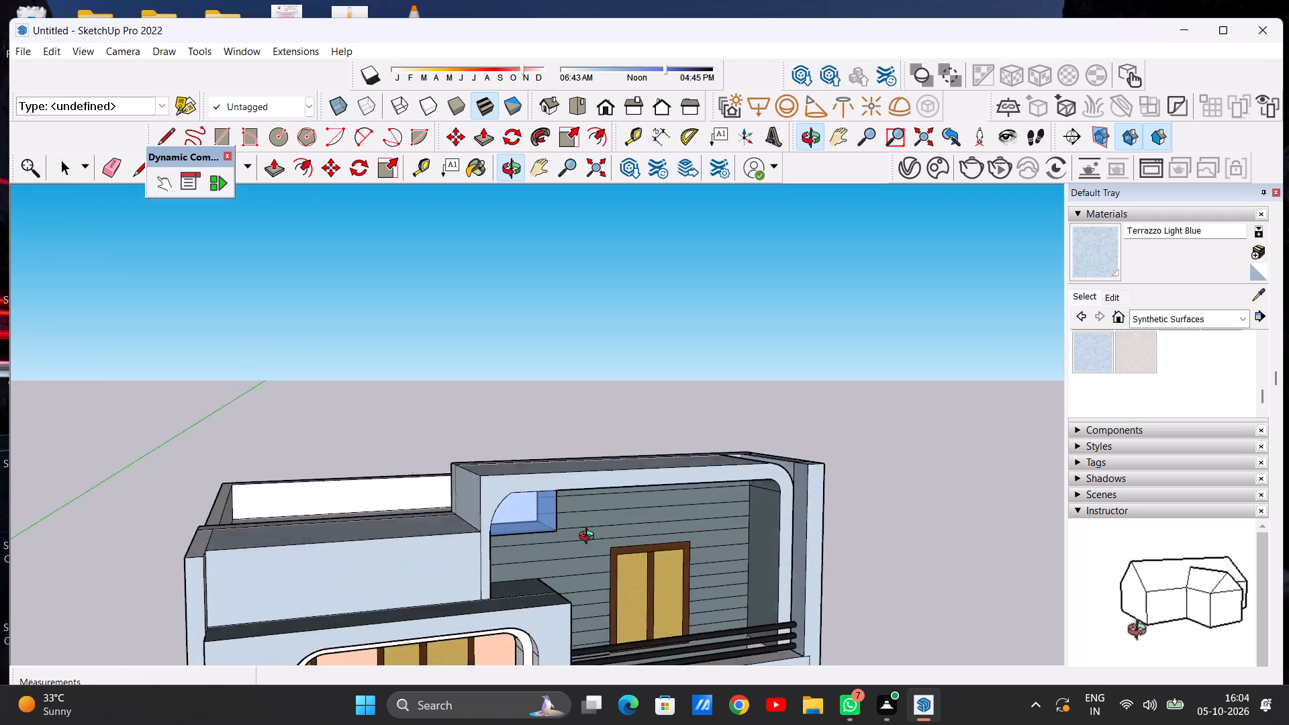
{"action": "middle_click_drag", "start_coordinate": [589, 538], "coordinate": [525, 535]}
{"action": "scroll", "coordinate": [540, 536], "scroll_direction": "down", "scroll_amount": 5}
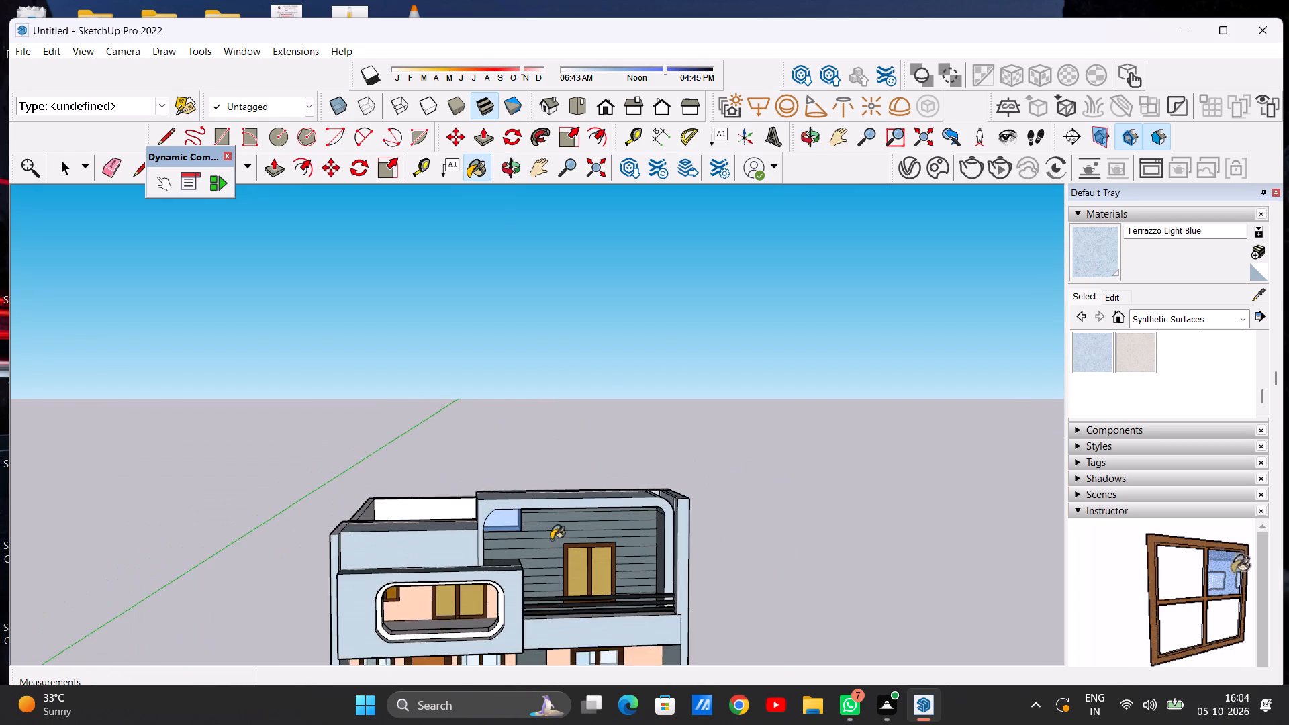
{"action": "scroll", "coordinate": [551, 540], "scroll_direction": "down", "scroll_amount": 14}
{"action": "scroll", "coordinate": [589, 664], "scroll_direction": "up", "scroll_amount": 6}
{"action": "scroll", "coordinate": [598, 591], "scroll_direction": "up", "scroll_amount": 4}
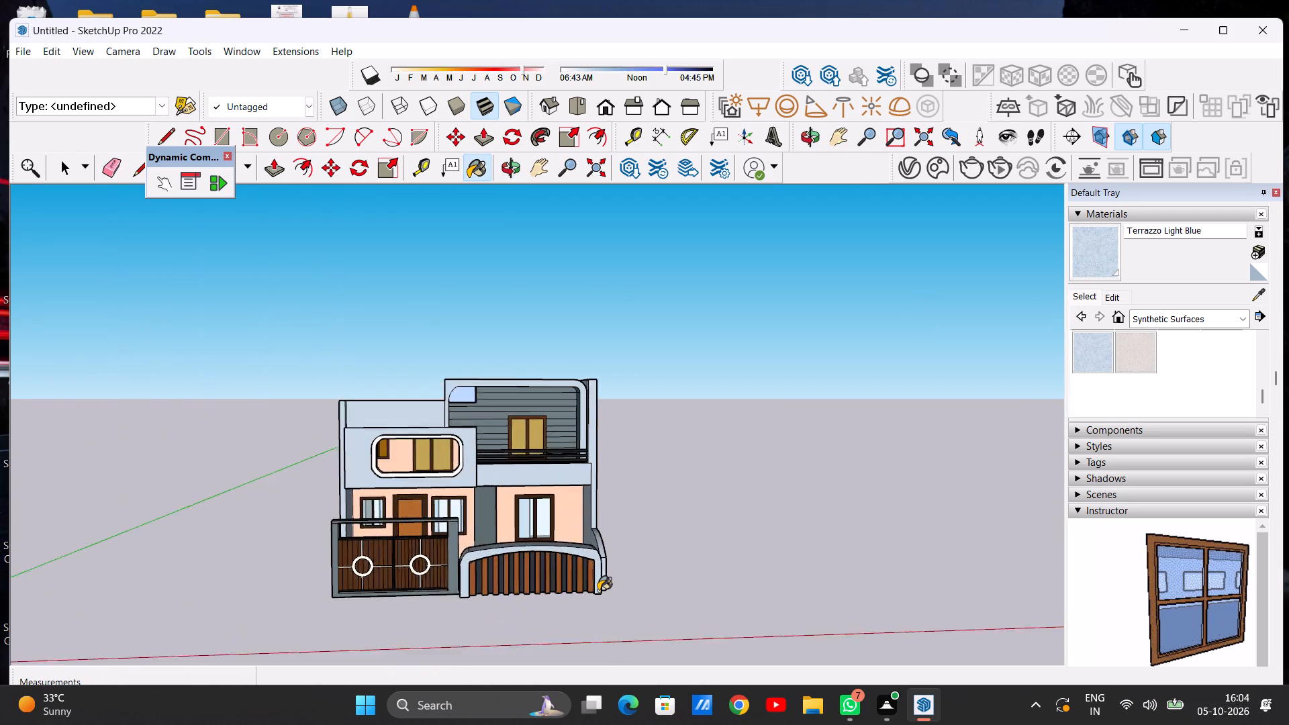
{"action": "scroll", "coordinate": [598, 591], "scroll_direction": "up", "scroll_amount": 3}
{"action": "key", "text": "space"}
{"action": "middle_click", "coordinate": [597, 507]}
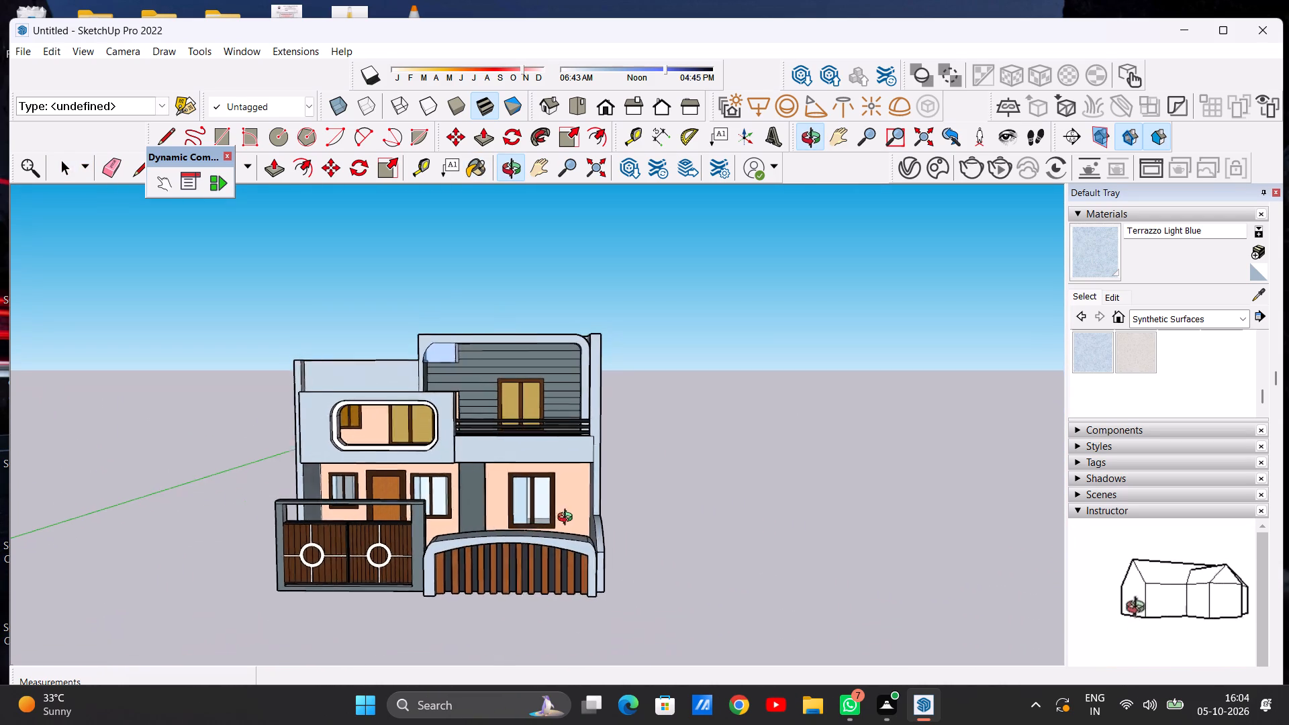
{"action": "scroll", "coordinate": [385, 430], "scroll_direction": "up", "scroll_amount": 1}
{"action": "scroll", "coordinate": [451, 426], "scroll_direction": "up", "scroll_amount": 1}
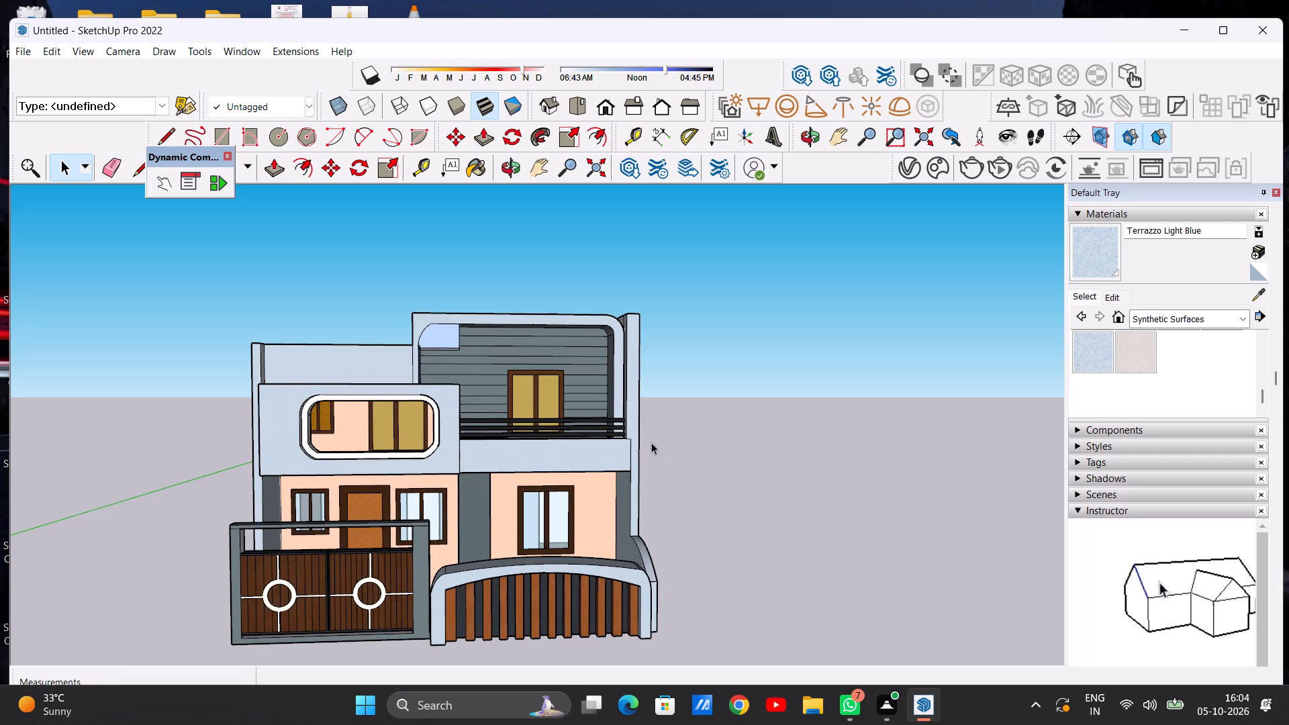
{"action": "scroll", "coordinate": [679, 445], "scroll_direction": "down", "scroll_amount": 1}
{"action": "scroll", "coordinate": [786, 447], "scroll_direction": "down", "scroll_amount": 3}
{"action": "scroll", "coordinate": [493, 420], "scroll_direction": "up", "scroll_amount": 3}
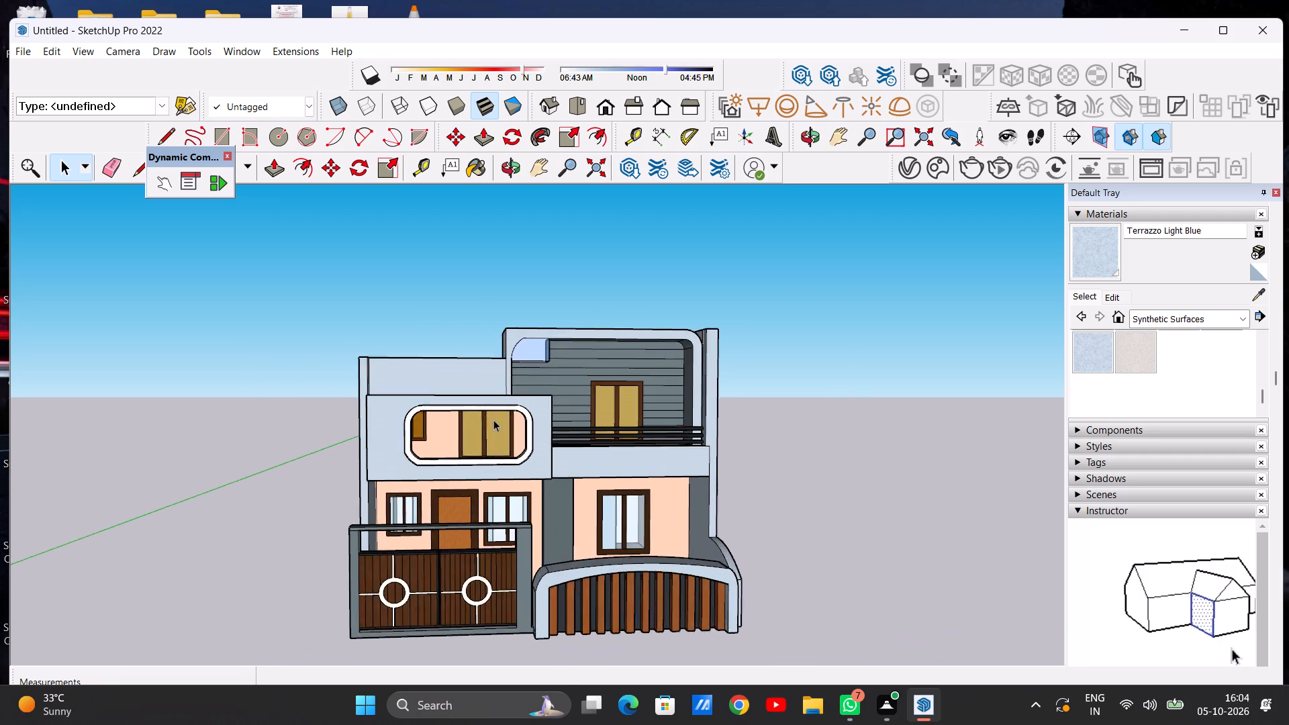
{"action": "scroll", "coordinate": [493, 420], "scroll_direction": "up", "scroll_amount": 3}
{"action": "scroll", "coordinate": [493, 420], "scroll_direction": "down", "scroll_amount": 5}
{"action": "scroll", "coordinate": [545, 428], "scroll_direction": "up", "scroll_amount": 2}
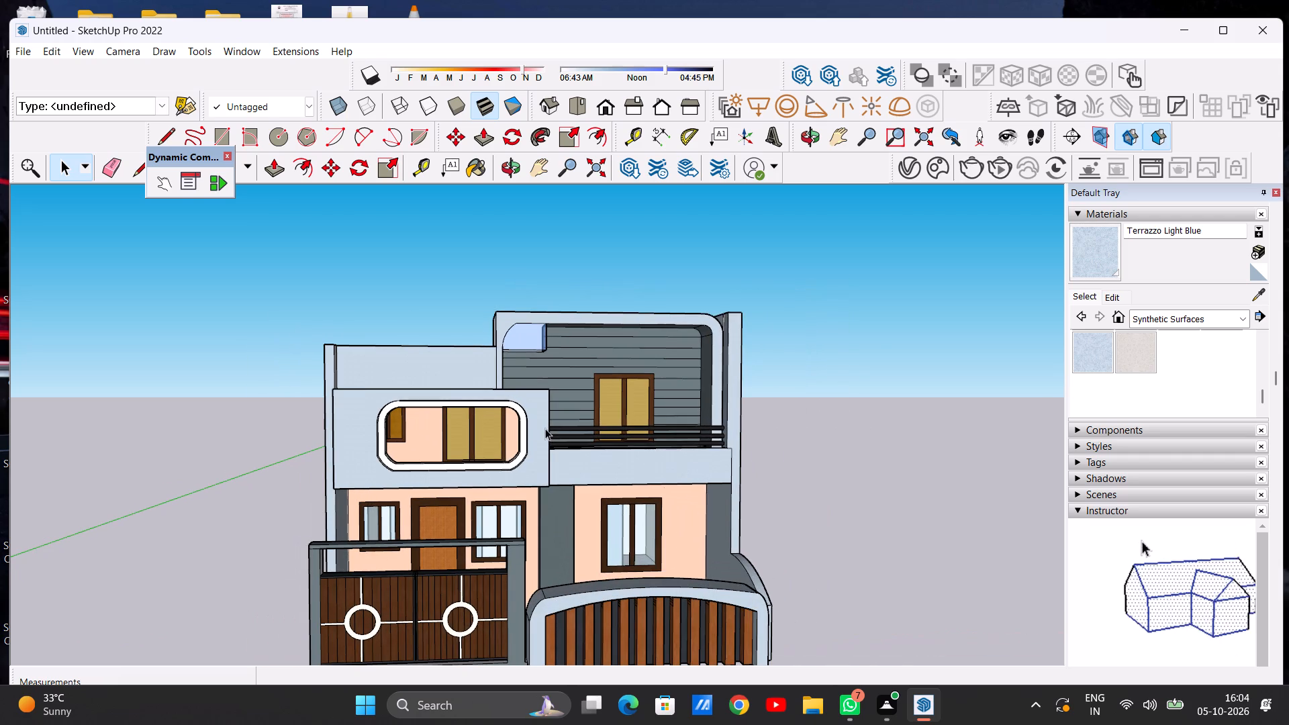
Push/Pull the top face of the projecting front balcony wall with the rounded opening upward by about 2' 2".
{"action": "middle_click_drag", "start_coordinate": [511, 393], "coordinate": [516, 594]}
{"action": "scroll", "coordinate": [551, 411], "scroll_direction": "up", "scroll_amount": 1}
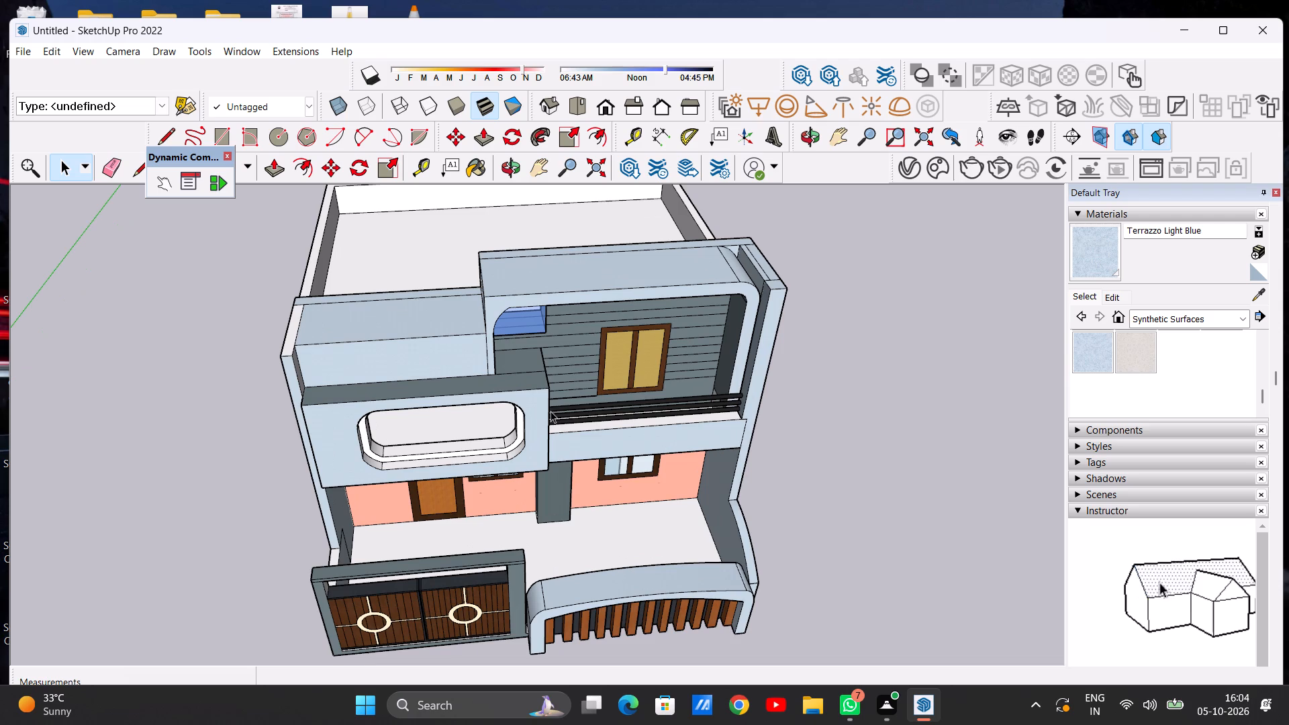
{"action": "scroll", "coordinate": [535, 371], "scroll_direction": "up", "scroll_amount": 4}
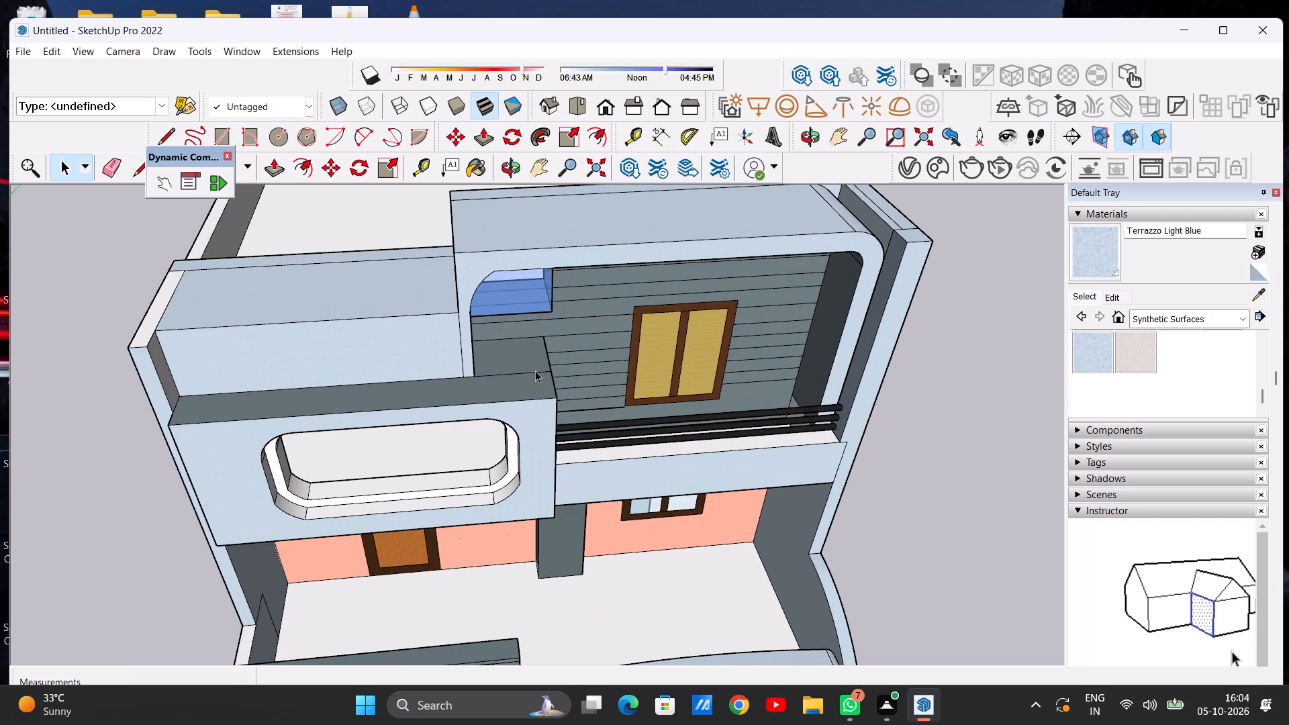
{"action": "key", "text": "p"}
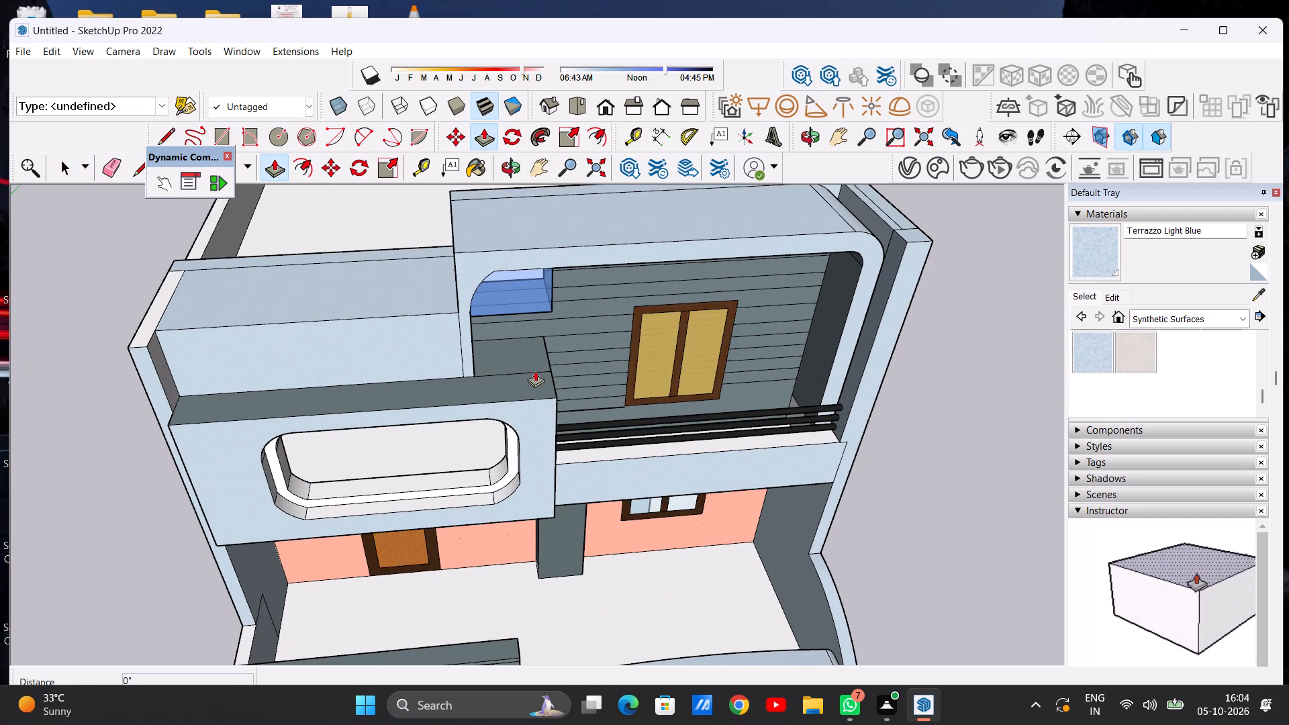
{"action": "scroll", "coordinate": [535, 371], "scroll_direction": "up", "scroll_amount": 5}
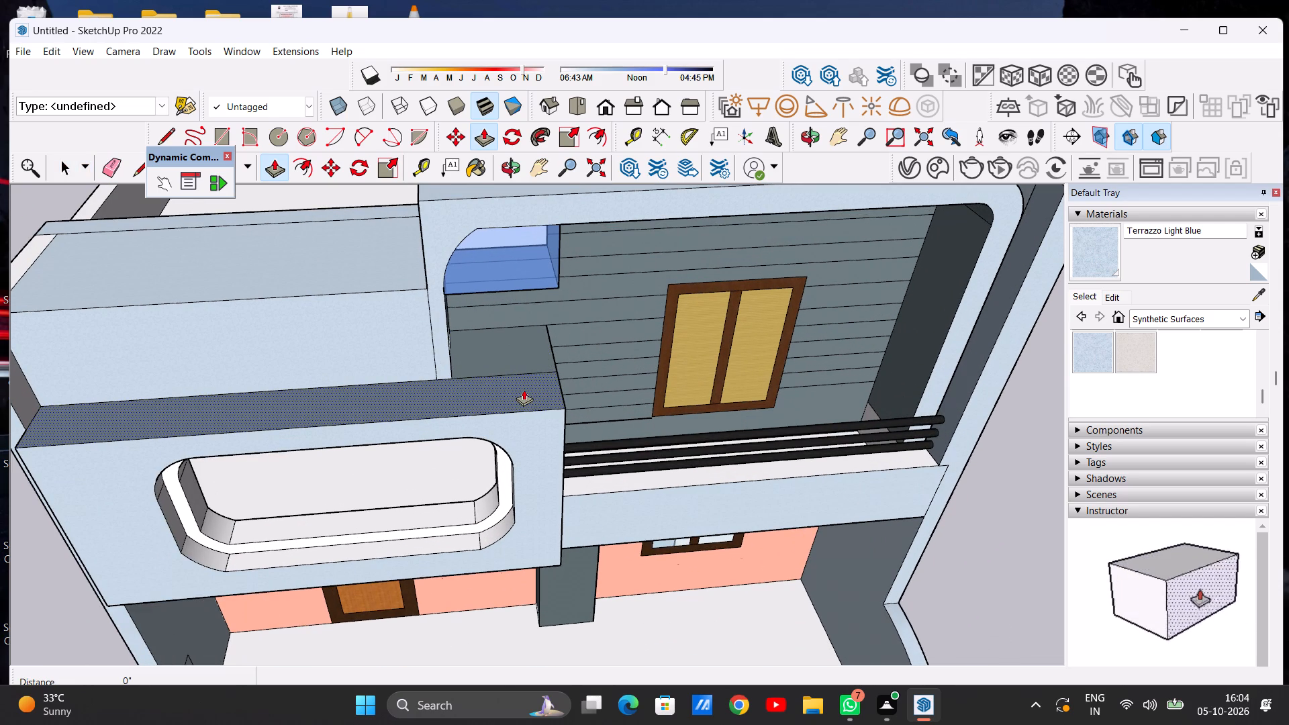
{"action": "left_click", "coordinate": [524, 389]}
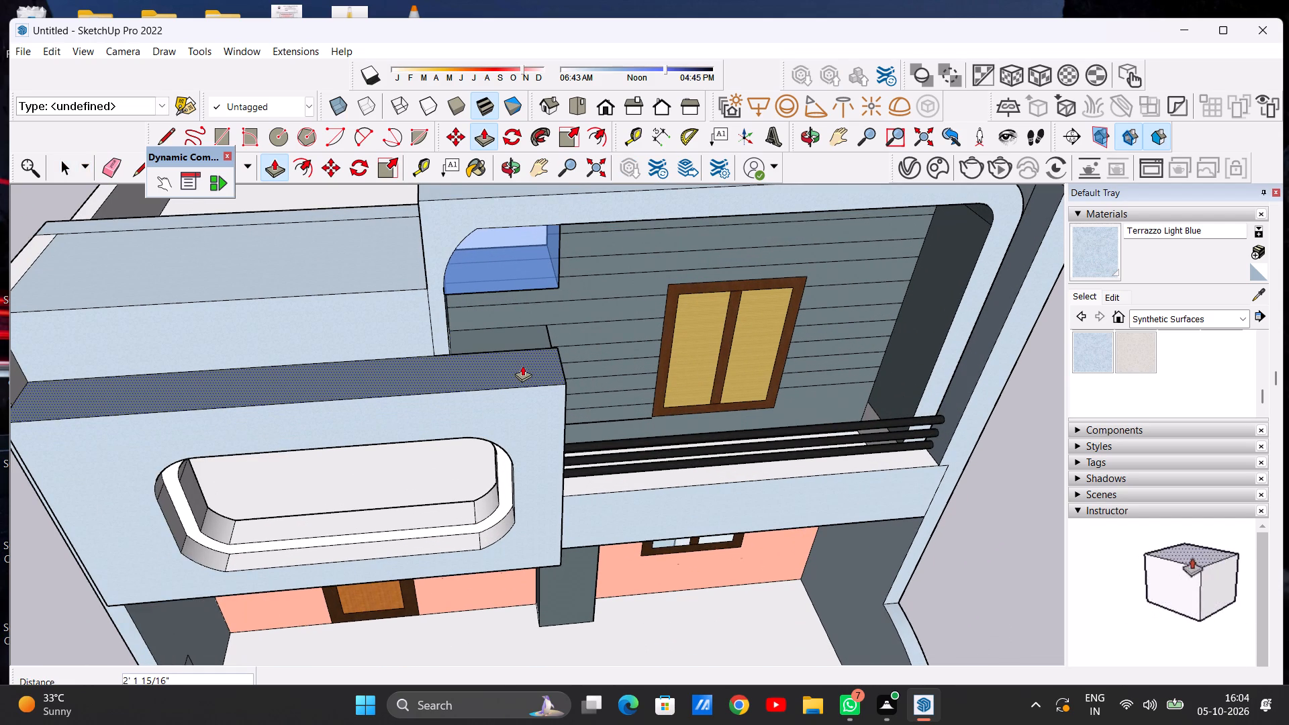
{"action": "left_click", "coordinate": [522, 365]}
{"action": "key", "text": "space"}
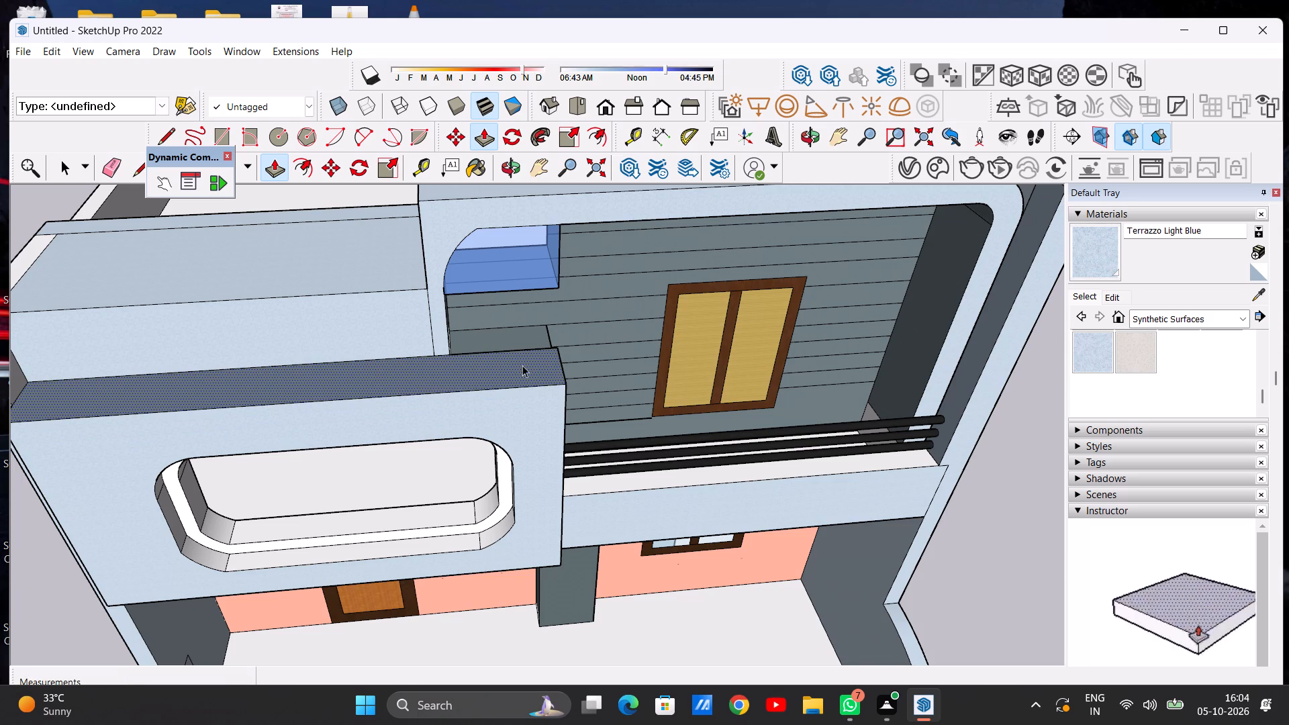
Examine the raised balcony wall against the rooftop parapet and upper balcony frame from the front and at an angle.
{"action": "scroll", "coordinate": [625, 379], "scroll_direction": "down", "scroll_amount": 9}
{"action": "middle_click_drag", "start_coordinate": [609, 469], "coordinate": [571, 321]}
{"action": "scroll", "coordinate": [555, 343], "scroll_direction": "up", "scroll_amount": 7}
{"action": "middle_click_drag", "start_coordinate": [590, 338], "coordinate": [436, 394]}
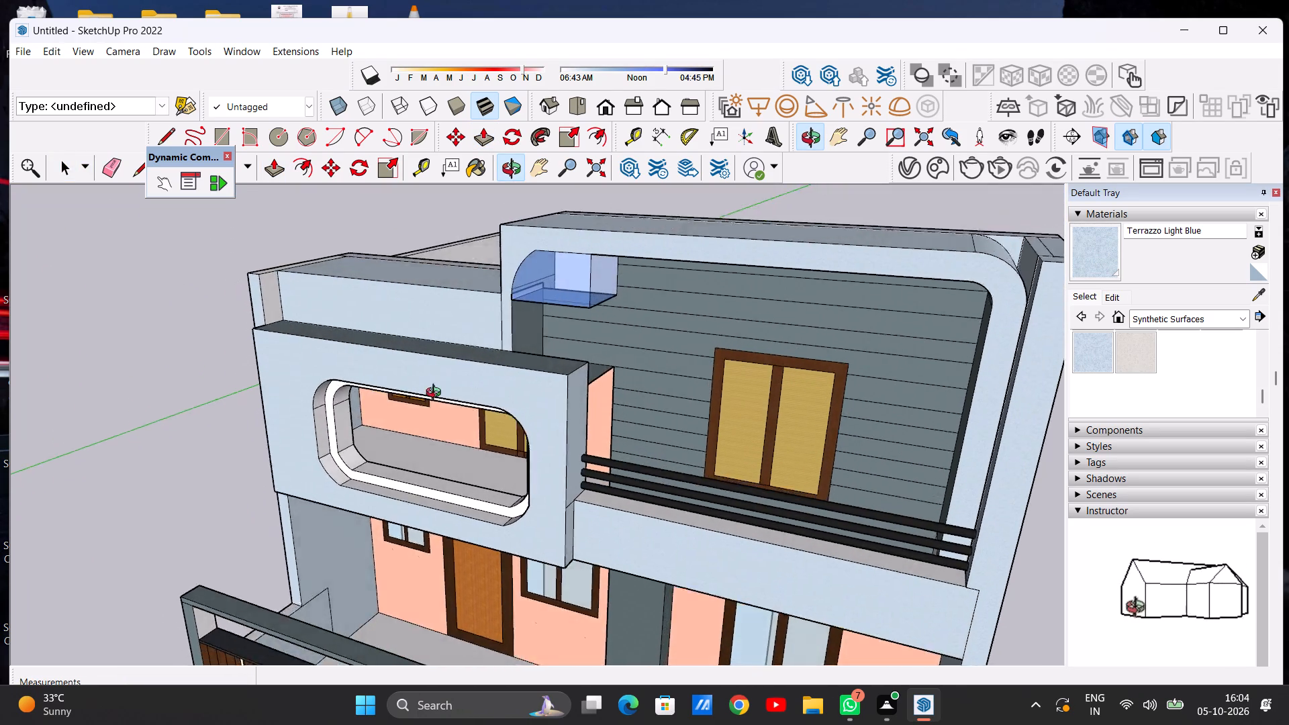
{"action": "middle_click_drag", "start_coordinate": [436, 394], "coordinate": [572, 305]}
{"action": "scroll", "coordinate": [506, 342], "scroll_direction": "down", "scroll_amount": 4}
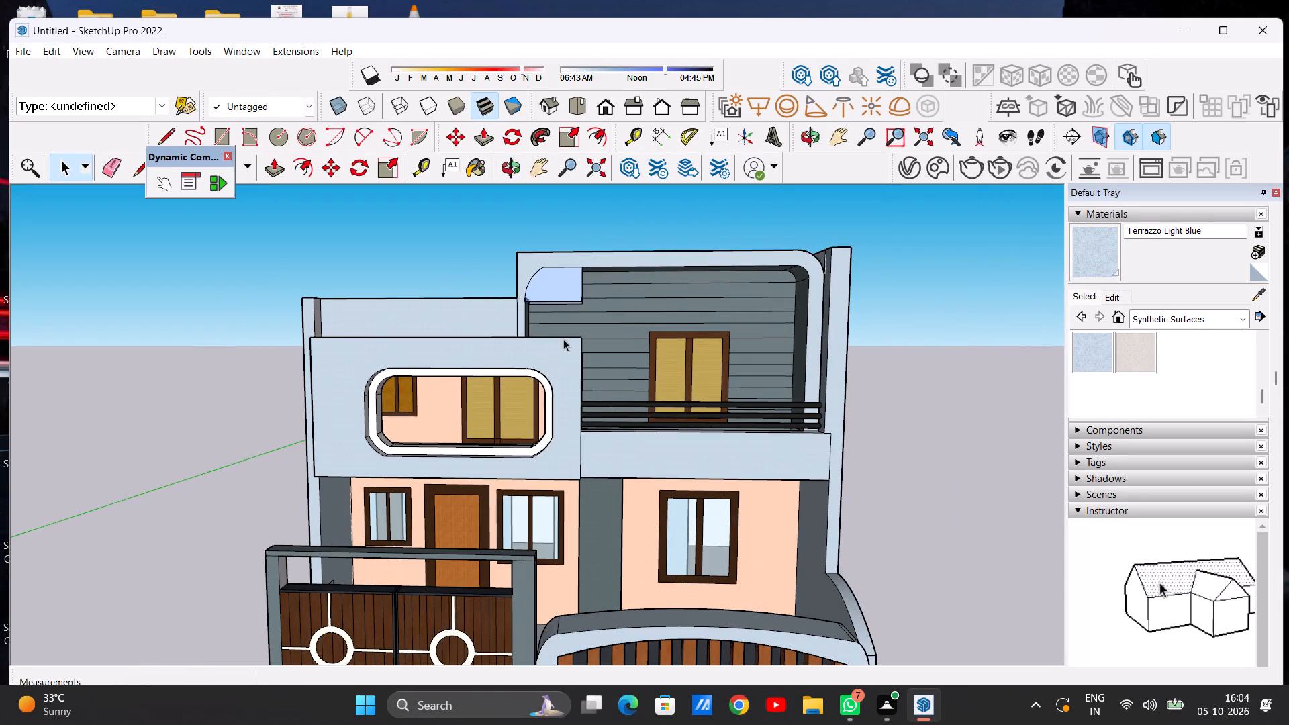
{"action": "middle_click_drag", "start_coordinate": [563, 339], "coordinate": [376, 467]}
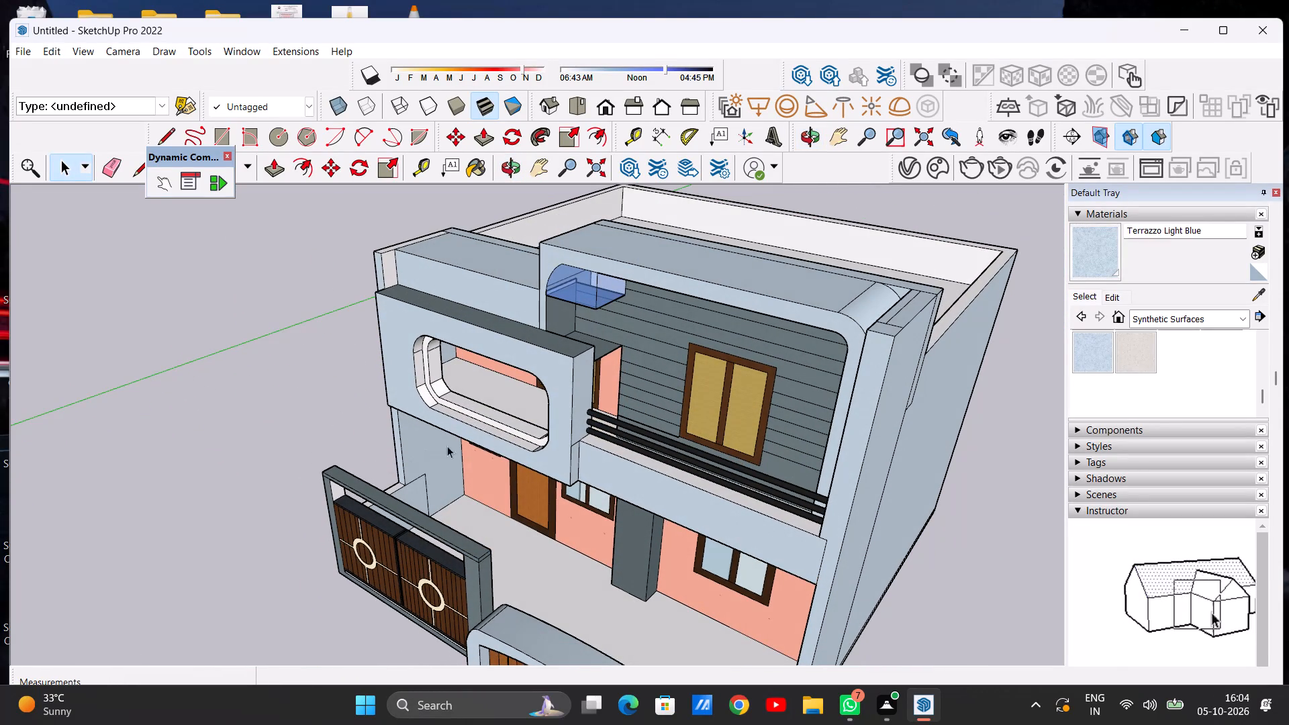
{"action": "scroll", "coordinate": [452, 438], "scroll_direction": "down", "scroll_amount": 8}
{"action": "middle_click_drag", "start_coordinate": [478, 520], "coordinate": [594, 481]}
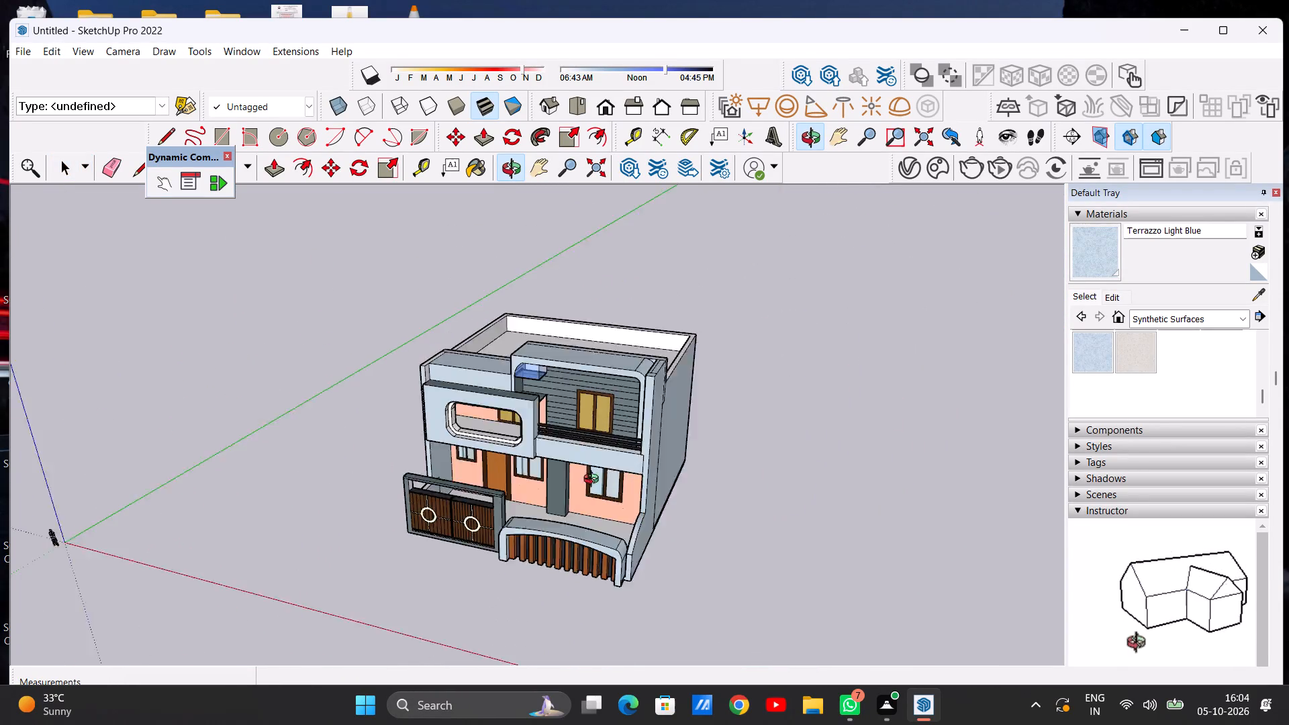
{"action": "middle_click_drag", "start_coordinate": [594, 481], "coordinate": [700, 326]}
Paint the four dark backing strips nearest the gate, between the arched fence's wooden slats, with Wood Veneer 01 from Wood.
{"action": "scroll", "coordinate": [558, 522], "scroll_direction": "up", "scroll_amount": 7}
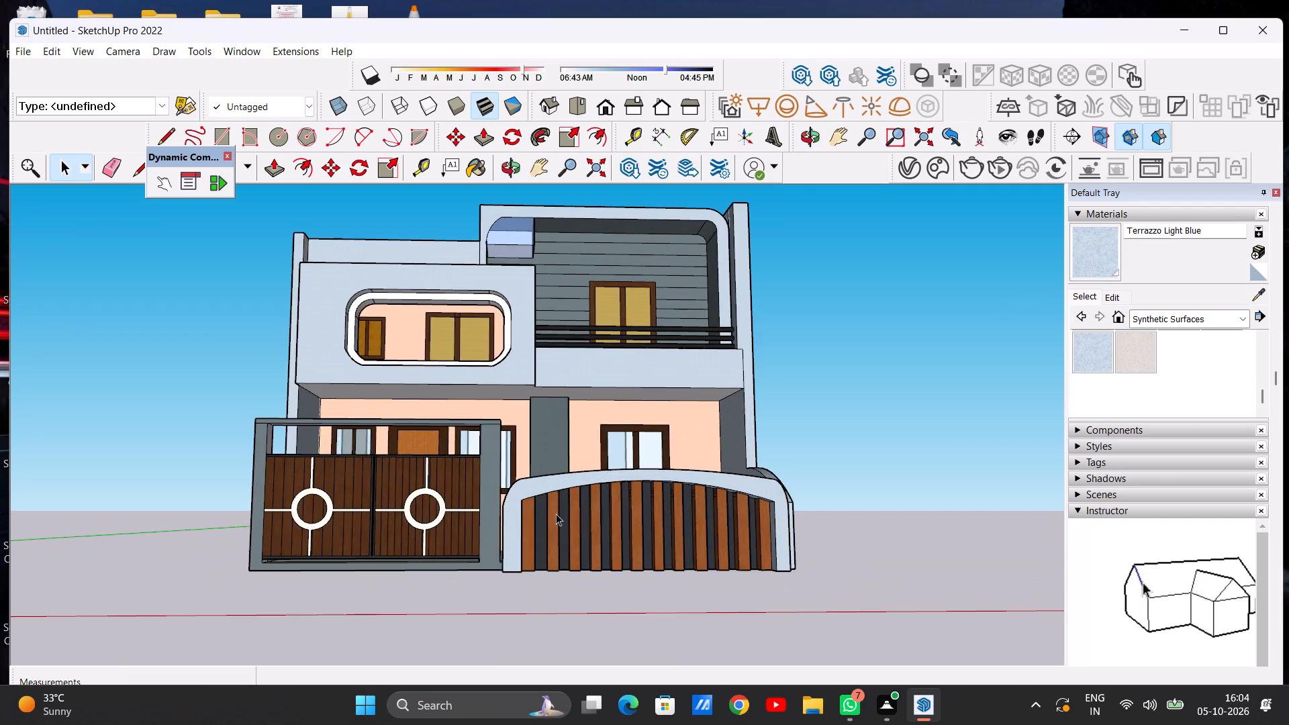
{"action": "middle_click_drag", "start_coordinate": [556, 514], "coordinate": [551, 529]}
{"action": "scroll", "coordinate": [572, 548], "scroll_direction": "up", "scroll_amount": 2}
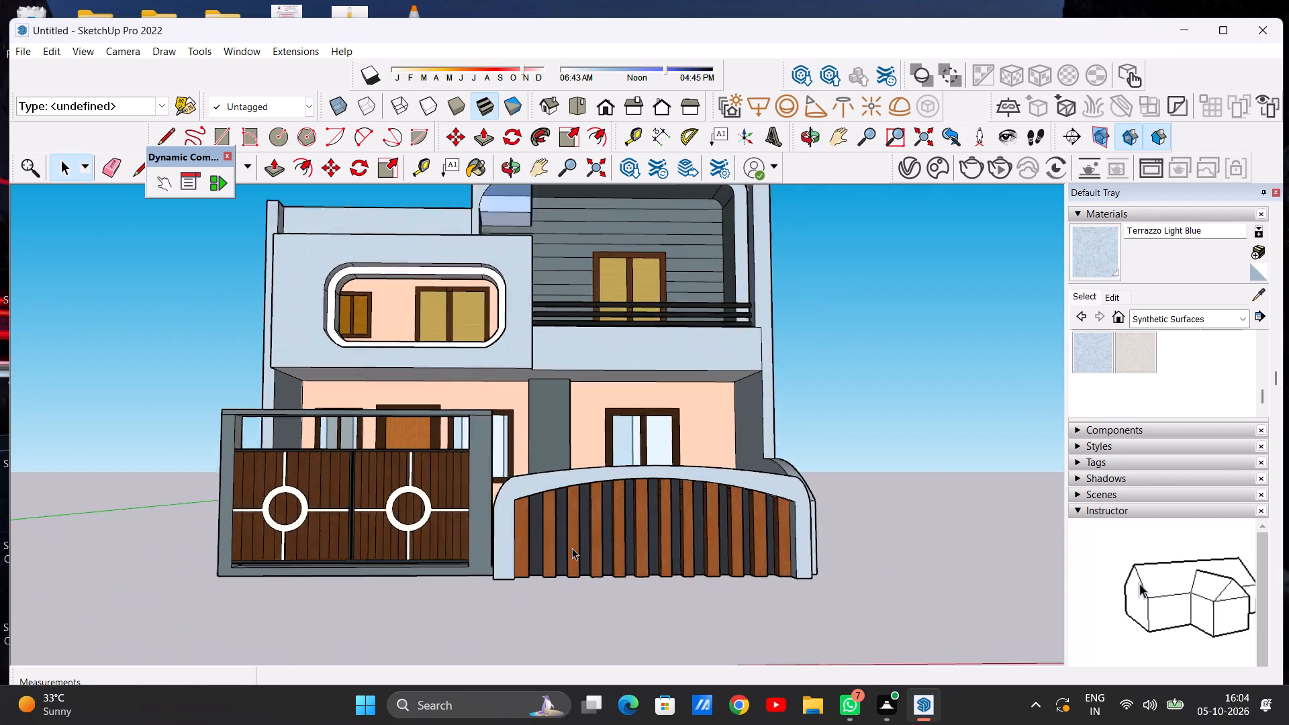
{"action": "scroll", "coordinate": [572, 548], "scroll_direction": "up", "scroll_amount": 5}
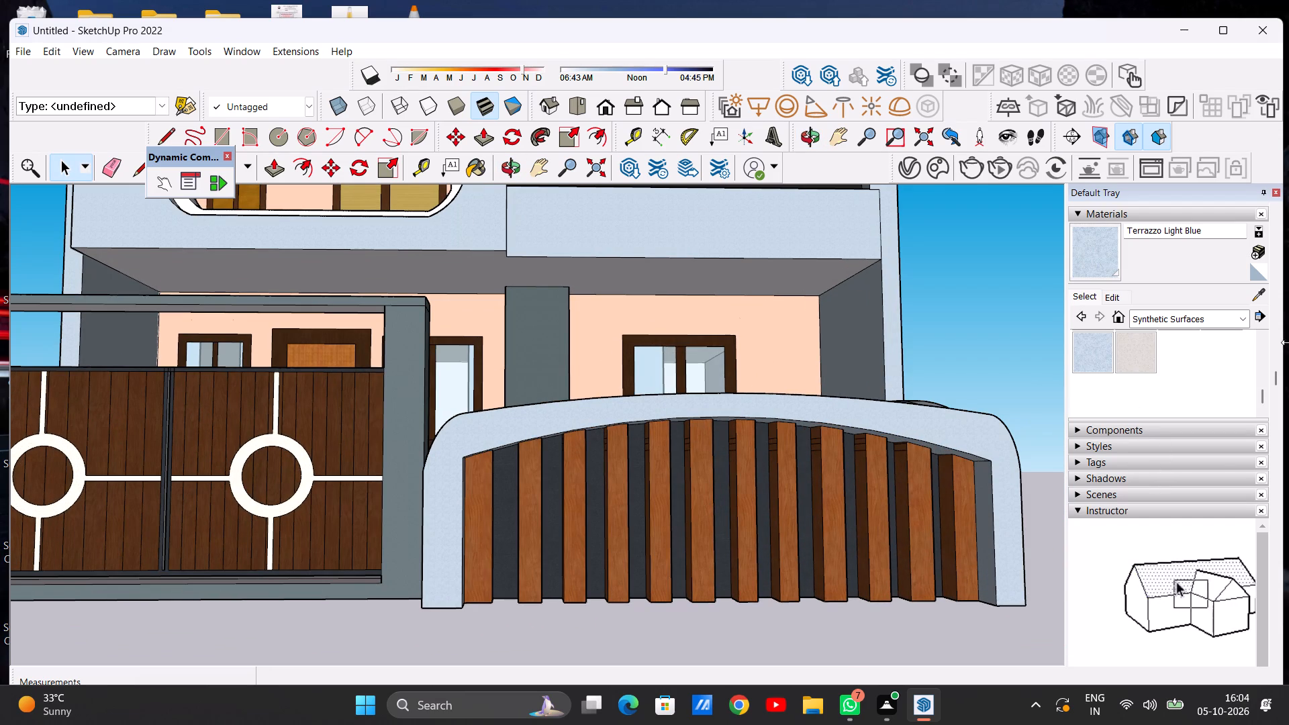
{"action": "left_click", "coordinate": [1239, 316]}
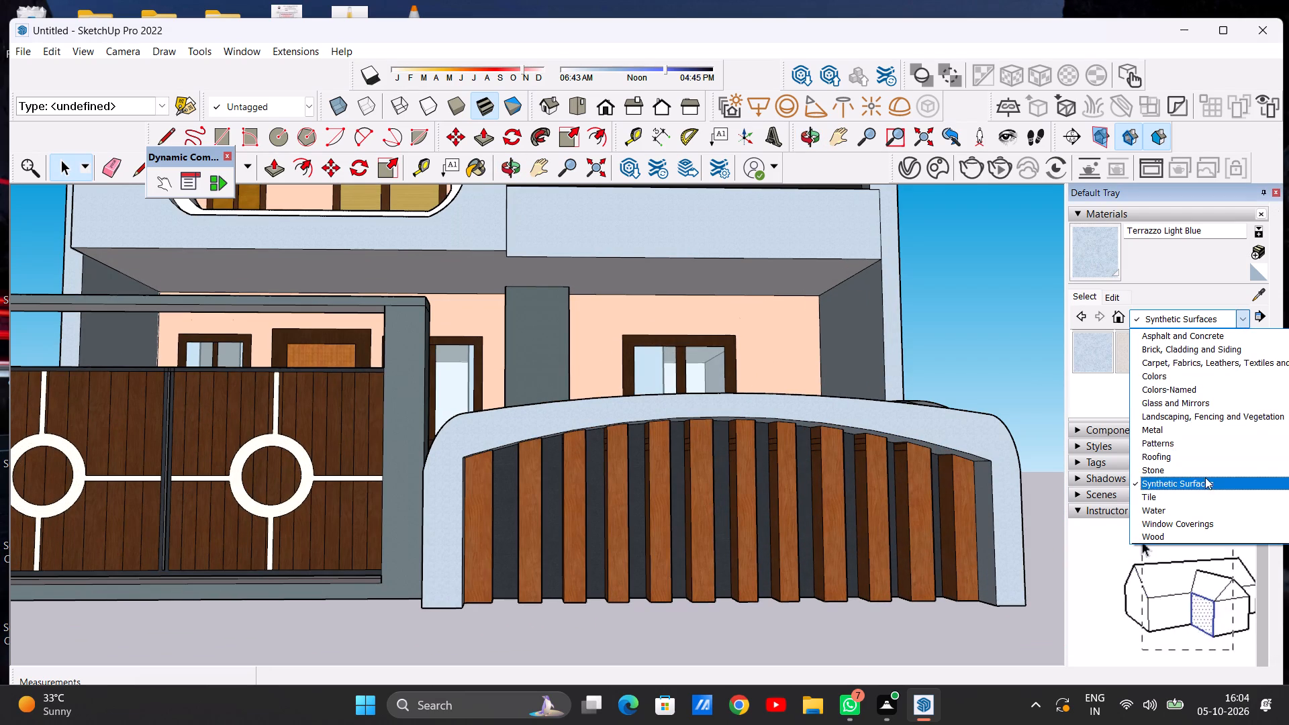
{"action": "left_click", "coordinate": [1167, 538]}
{"action": "scroll", "coordinate": [1151, 371], "scroll_direction": "down", "scroll_amount": 1}
{"action": "left_click", "coordinate": [1172, 356]}
{"action": "scroll", "coordinate": [532, 547], "scroll_direction": "up", "scroll_amount": 6}
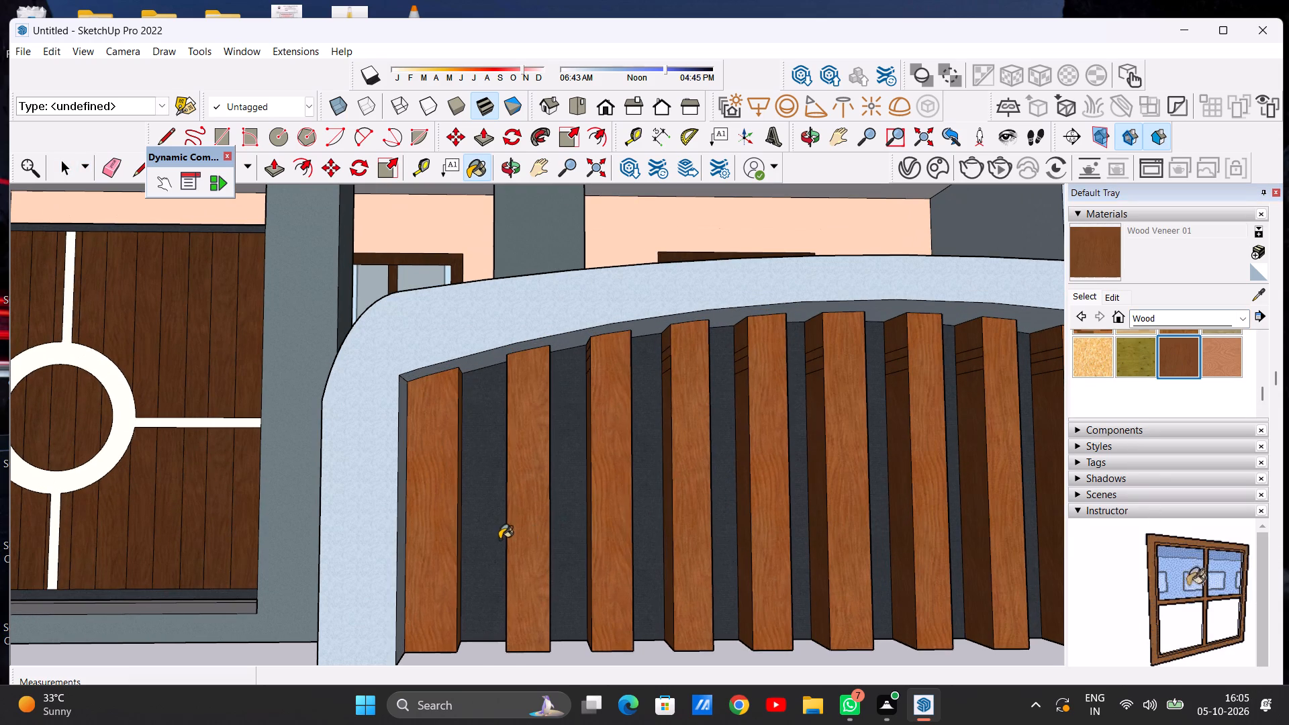
{"action": "left_click", "coordinate": [495, 539]}
{"action": "left_click", "coordinate": [558, 540]}
{"action": "left_click", "coordinate": [646, 531]}
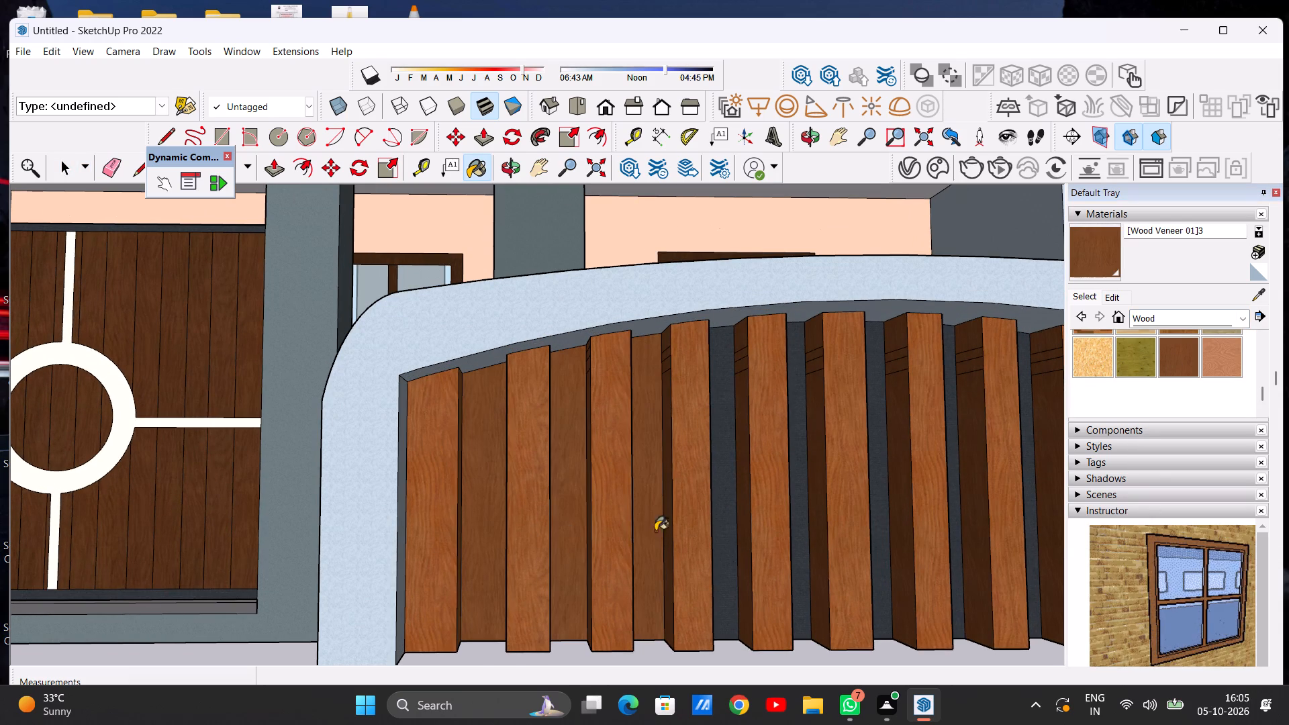
{"action": "left_click", "coordinate": [732, 531]}
Paint the next three dark backing strips around the middle of the arched fence with Wood Veneer 01.
{"action": "scroll", "coordinate": [467, 585], "scroll_direction": "down", "scroll_amount": 12}
{"action": "scroll", "coordinate": [596, 579], "scroll_direction": "up", "scroll_amount": 9}
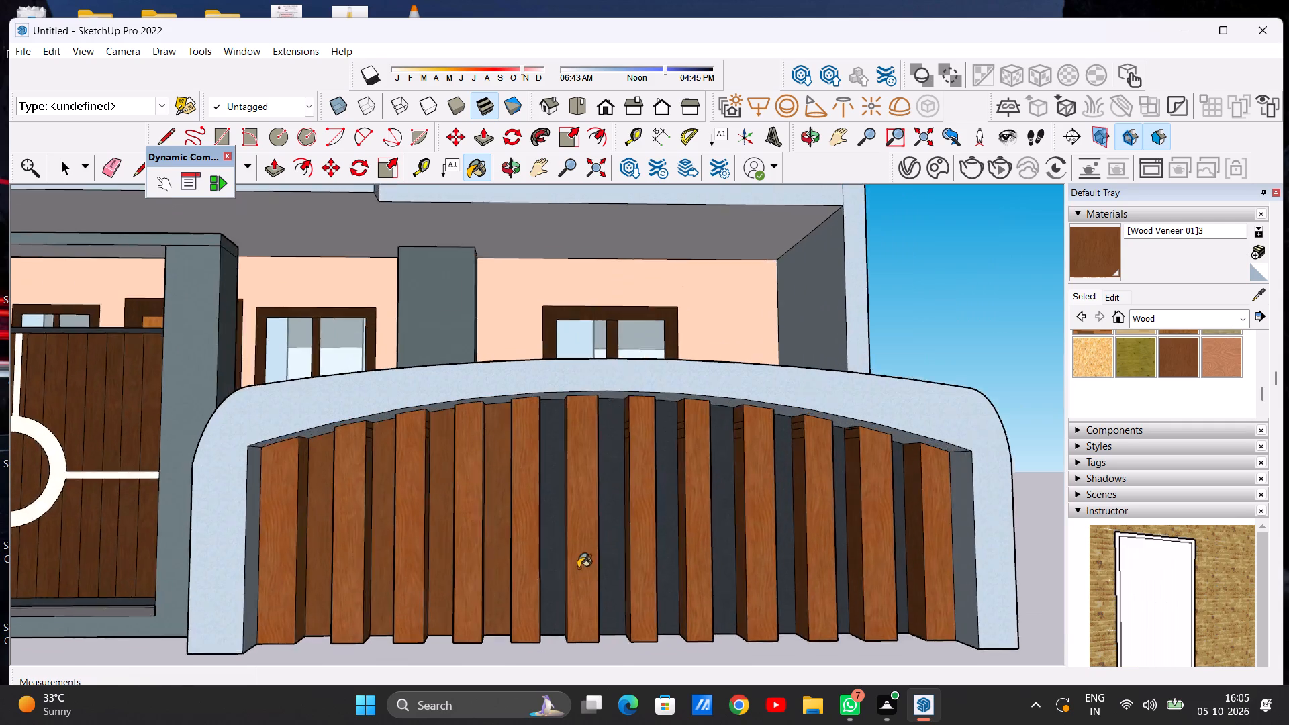
{"action": "scroll", "coordinate": [578, 568], "scroll_direction": "up", "scroll_amount": 2}
{"action": "left_click", "coordinate": [555, 567]}
{"action": "left_click", "coordinate": [608, 565]}
{"action": "left_click", "coordinate": [693, 568]}
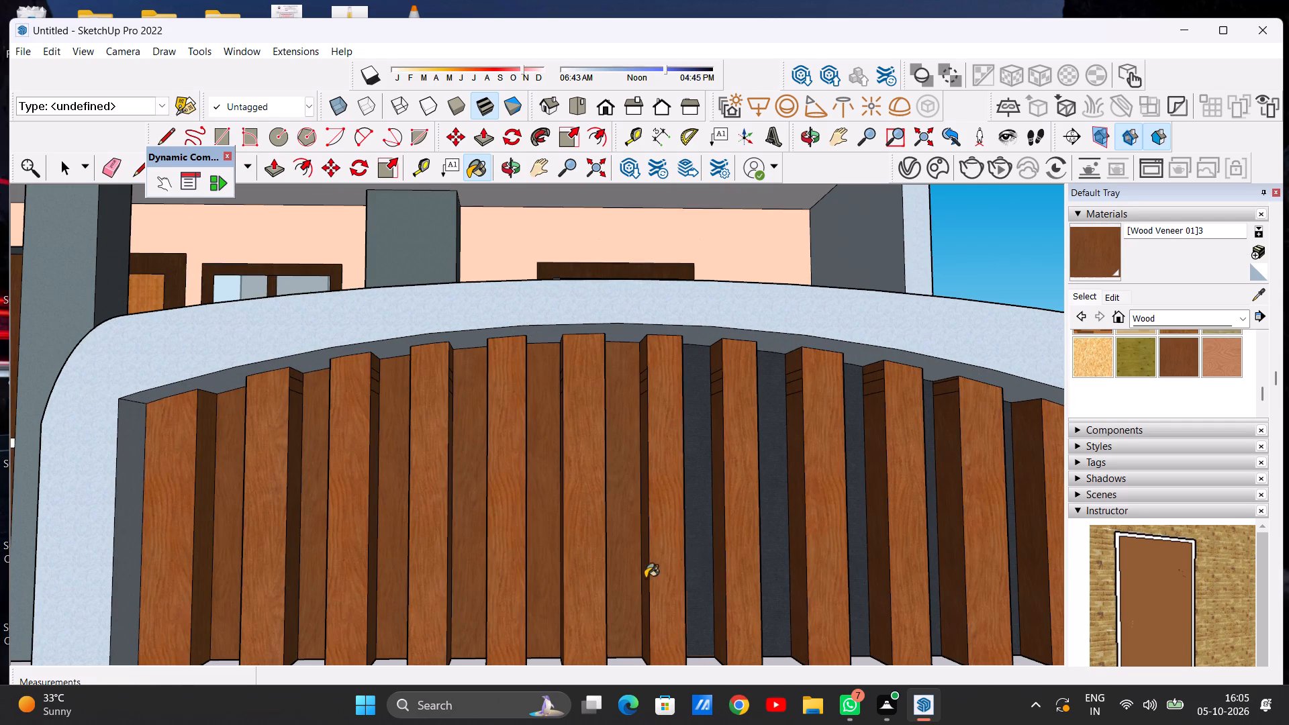
Paint the remaining four dark backing strips at the arched fence's end farthest from the gate with Wood Veneer 01.
{"action": "scroll", "coordinate": [640, 579], "scroll_direction": "down", "scroll_amount": 11}
{"action": "middle_click_drag", "start_coordinate": [721, 586], "coordinate": [600, 593]}
{"action": "scroll", "coordinate": [636, 548], "scroll_direction": "up", "scroll_amount": 4}
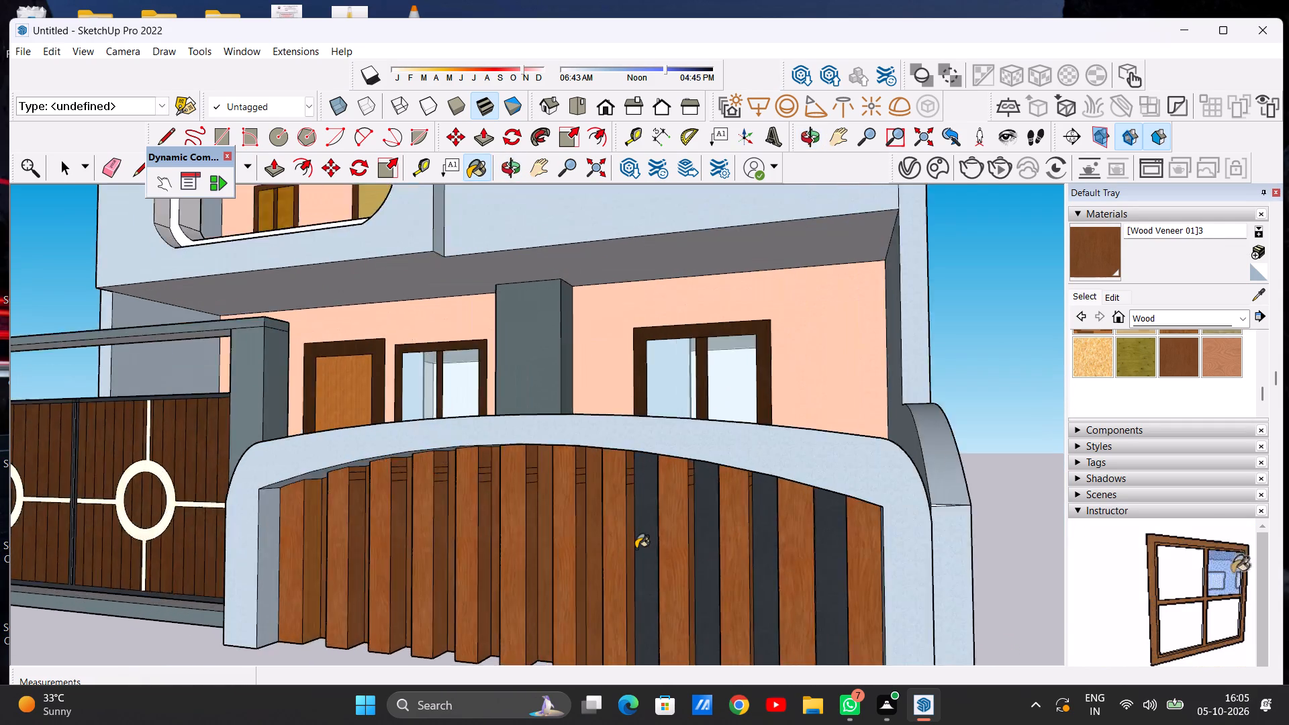
{"action": "scroll", "coordinate": [636, 548], "scroll_direction": "up", "scroll_amount": 7}
{"action": "left_click", "coordinate": [640, 548]}
{"action": "left_click", "coordinate": [753, 558]}
{"action": "scroll", "coordinate": [569, 577], "scroll_direction": "down", "scroll_amount": 8}
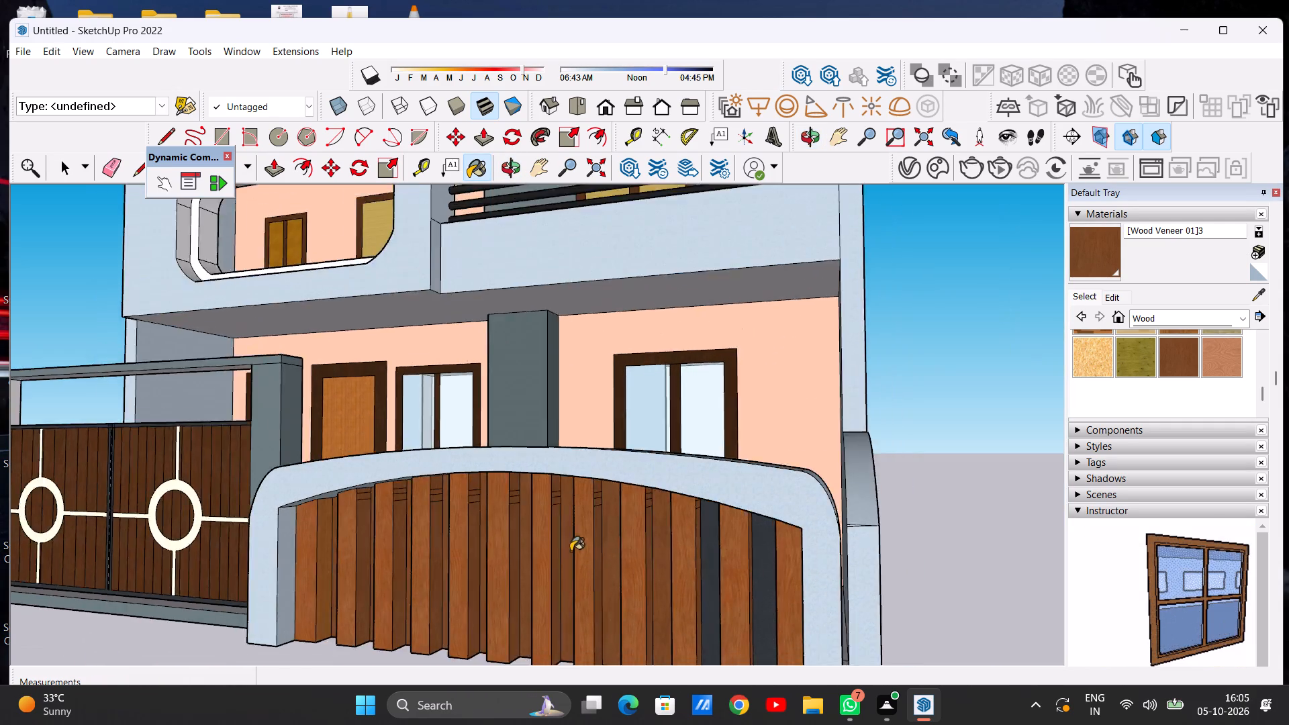
{"action": "scroll", "coordinate": [571, 551], "scroll_direction": "down", "scroll_amount": 5}
{"action": "scroll", "coordinate": [677, 579], "scroll_direction": "up", "scroll_amount": 12}
{"action": "left_click", "coordinate": [621, 573]}
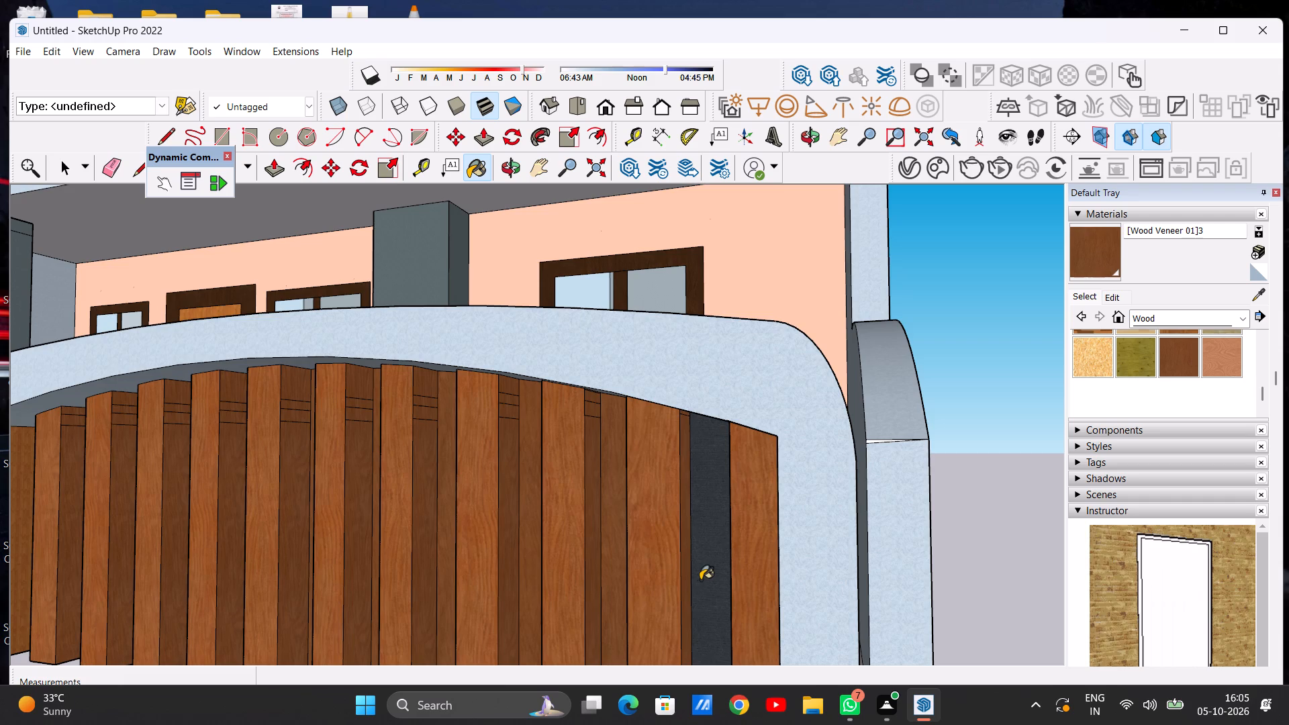
{"action": "left_click", "coordinate": [702, 580]}
Examine the painted fence infill within the complete front elevation, then leave the Paint Bucket tool.
{"action": "scroll", "coordinate": [667, 610], "scroll_direction": "down", "scroll_amount": 14}
{"action": "middle_click_drag", "start_coordinate": [566, 590], "coordinate": [734, 589]}
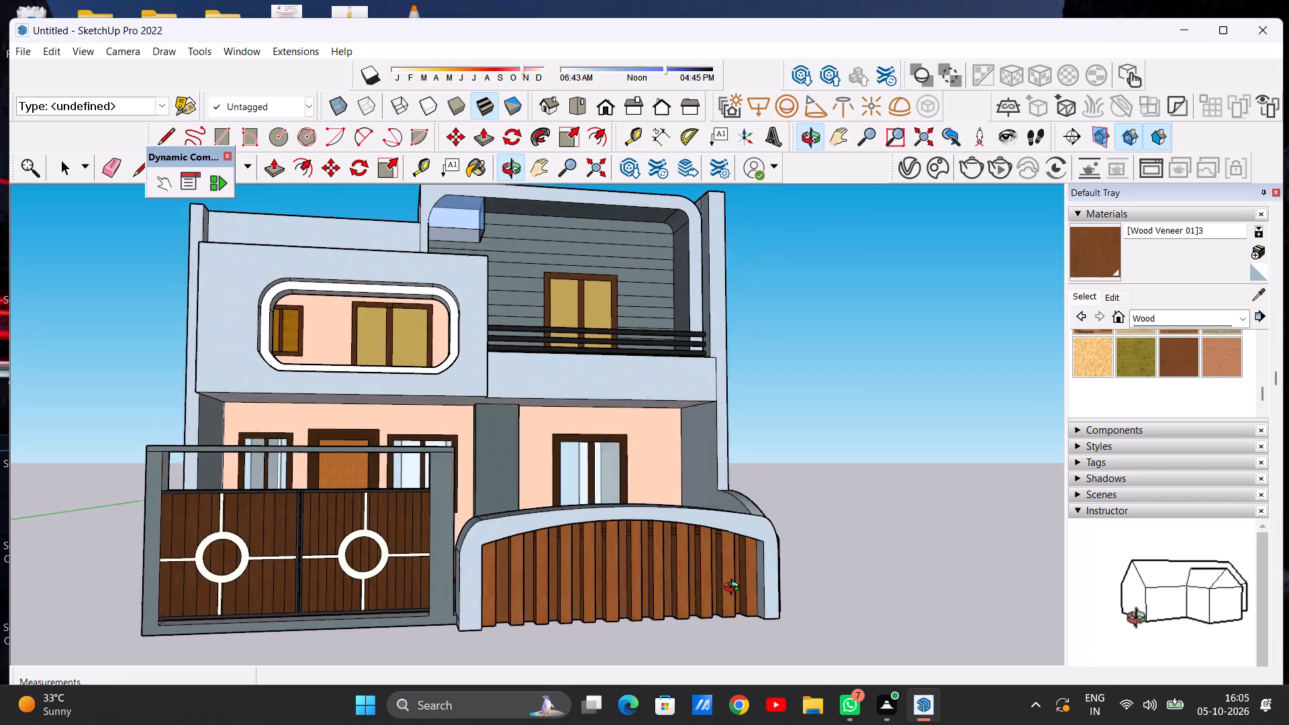
{"action": "middle_click_drag", "start_coordinate": [734, 589], "coordinate": [683, 570]}
{"action": "scroll", "coordinate": [630, 620], "scroll_direction": "down", "scroll_amount": 13}
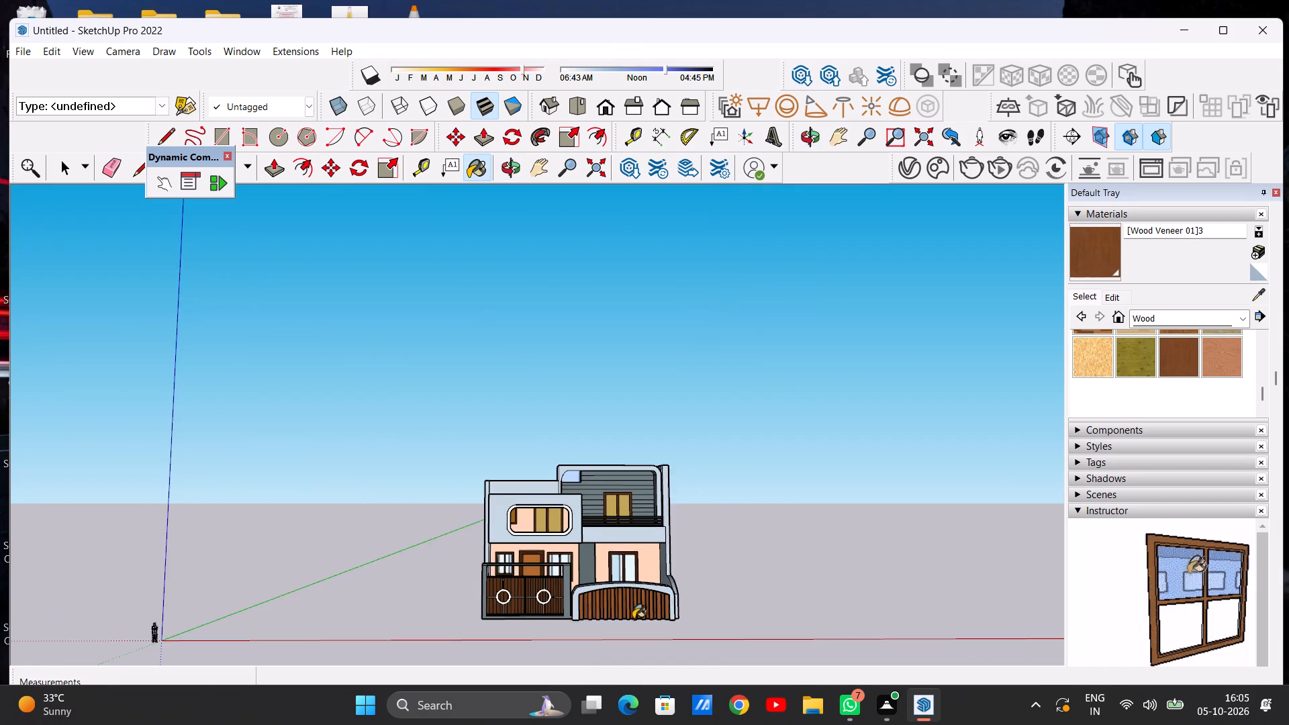
{"action": "scroll", "coordinate": [659, 518], "scroll_direction": "up", "scroll_amount": 6}
{"action": "scroll", "coordinate": [655, 518], "scroll_direction": "down", "scroll_amount": 6}
{"action": "scroll", "coordinate": [642, 616], "scroll_direction": "up", "scroll_amount": 8}
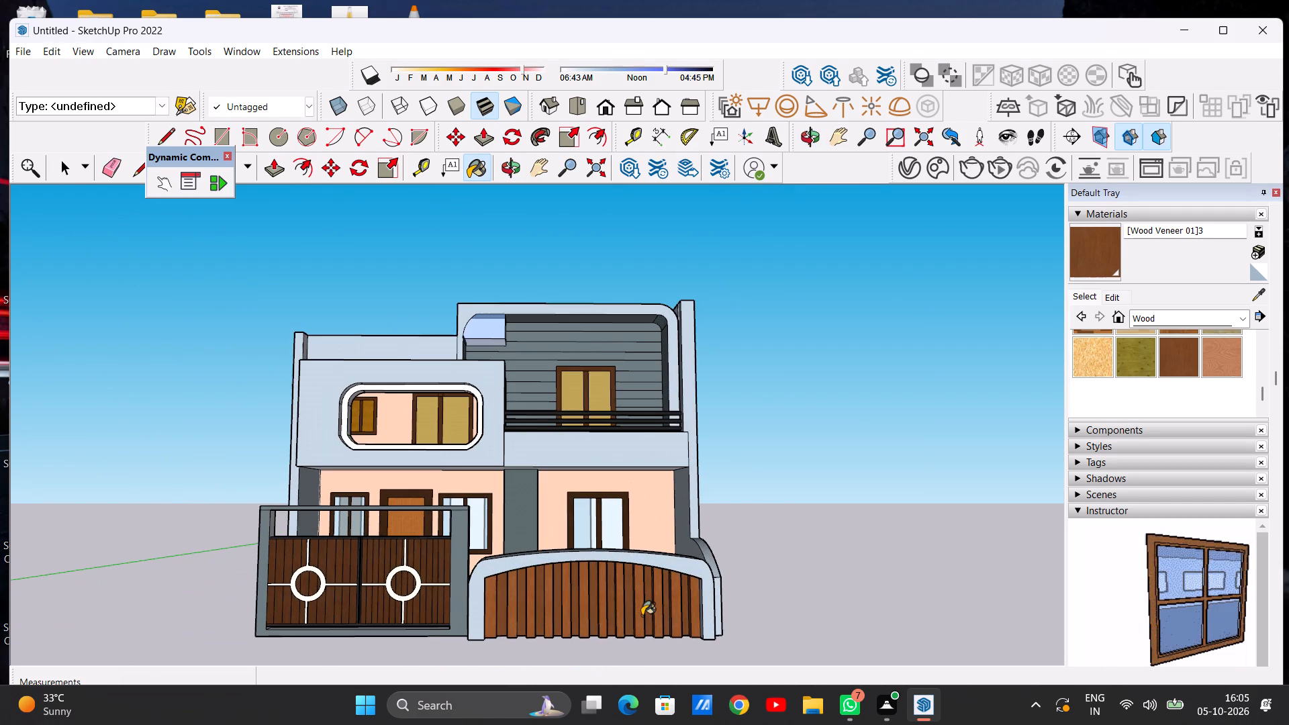
{"action": "key", "text": "space"}
Examine the whole house exterior from the side, from above and straight on, including the gate, fence and balconies.
{"action": "scroll", "coordinate": [546, 501], "scroll_direction": "down", "scroll_amount": 4}
{"action": "middle_click_drag", "start_coordinate": [570, 521], "coordinate": [454, 544]}
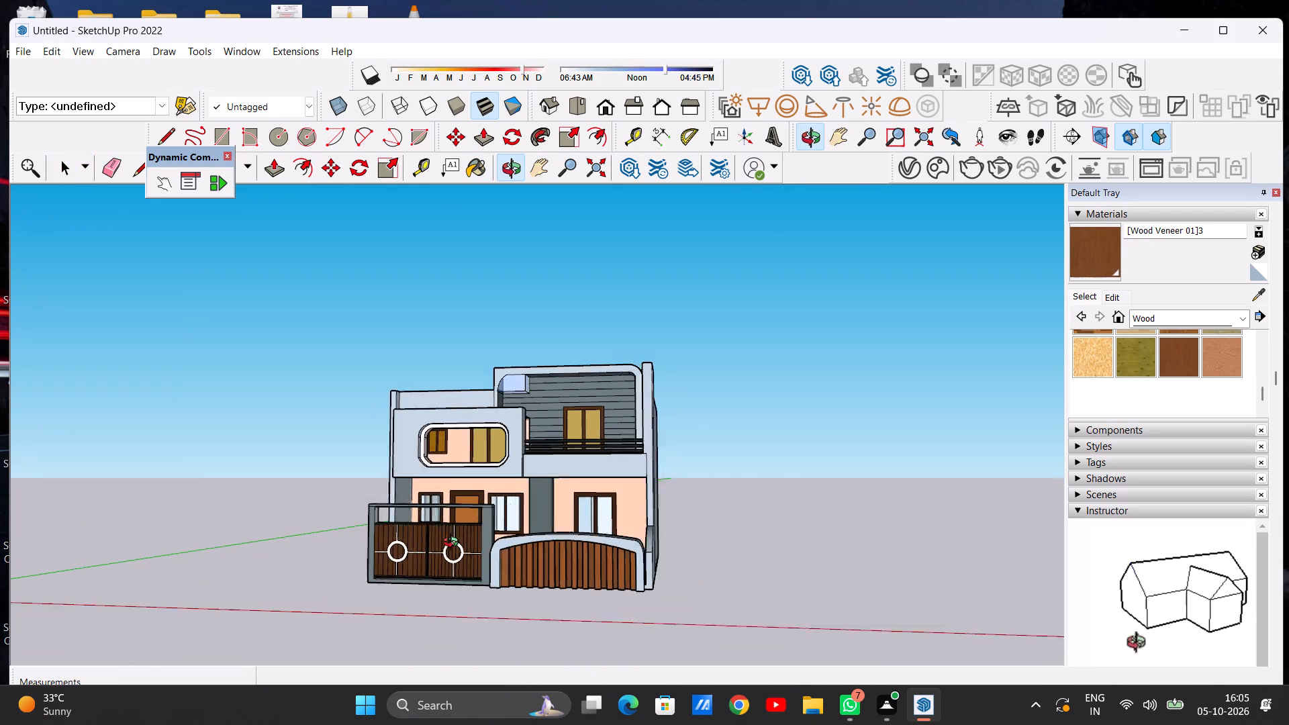
{"action": "middle_click_drag", "start_coordinate": [454, 544], "coordinate": [714, 419]}
{"action": "middle_click_drag", "start_coordinate": [254, 447], "coordinate": [437, 528]}
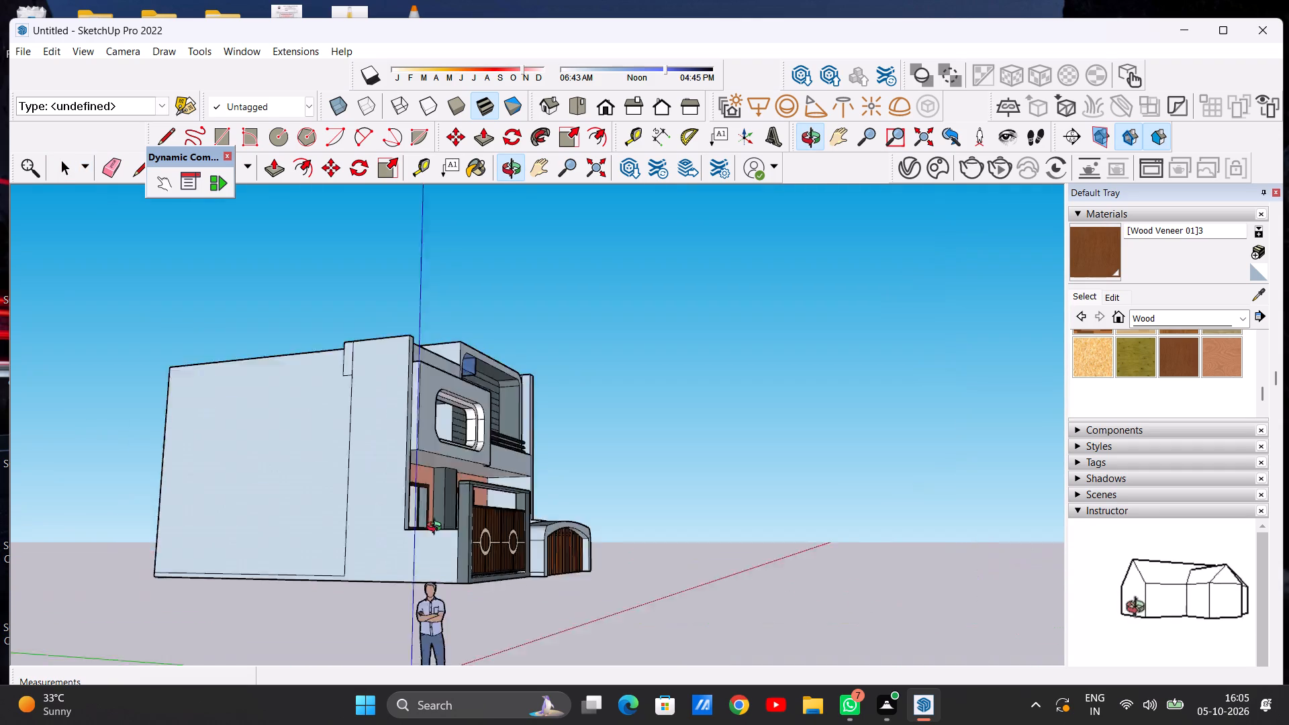
{"action": "middle_click_drag", "start_coordinate": [437, 528], "coordinate": [101, 549]}
{"action": "scroll", "coordinate": [600, 543], "scroll_direction": "up", "scroll_amount": 7}
{"action": "middle_click_drag", "start_coordinate": [431, 545], "coordinate": [434, 546]}
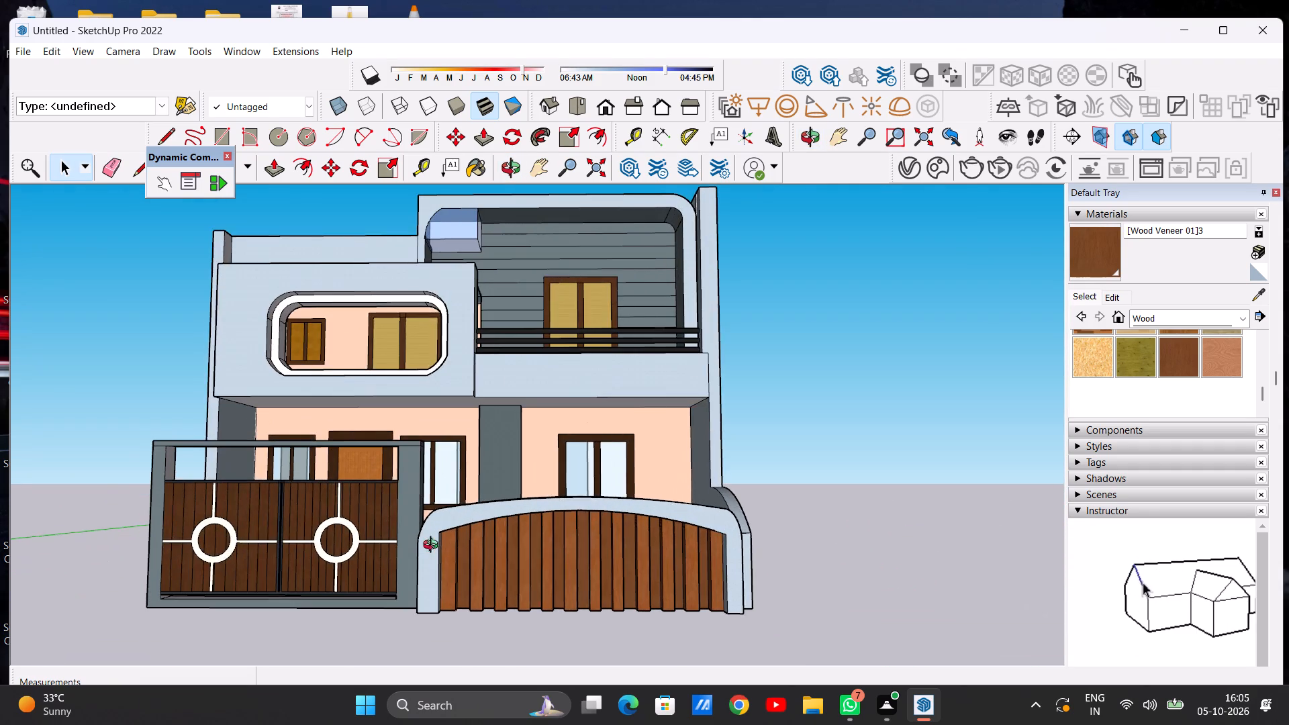
{"action": "middle_click_drag", "start_coordinate": [434, 546], "coordinate": [473, 574]}
{"action": "scroll", "coordinate": [475, 549], "scroll_direction": "down", "scroll_amount": 6}
{"action": "scroll", "coordinate": [567, 607], "scroll_direction": "up", "scroll_amount": 7}
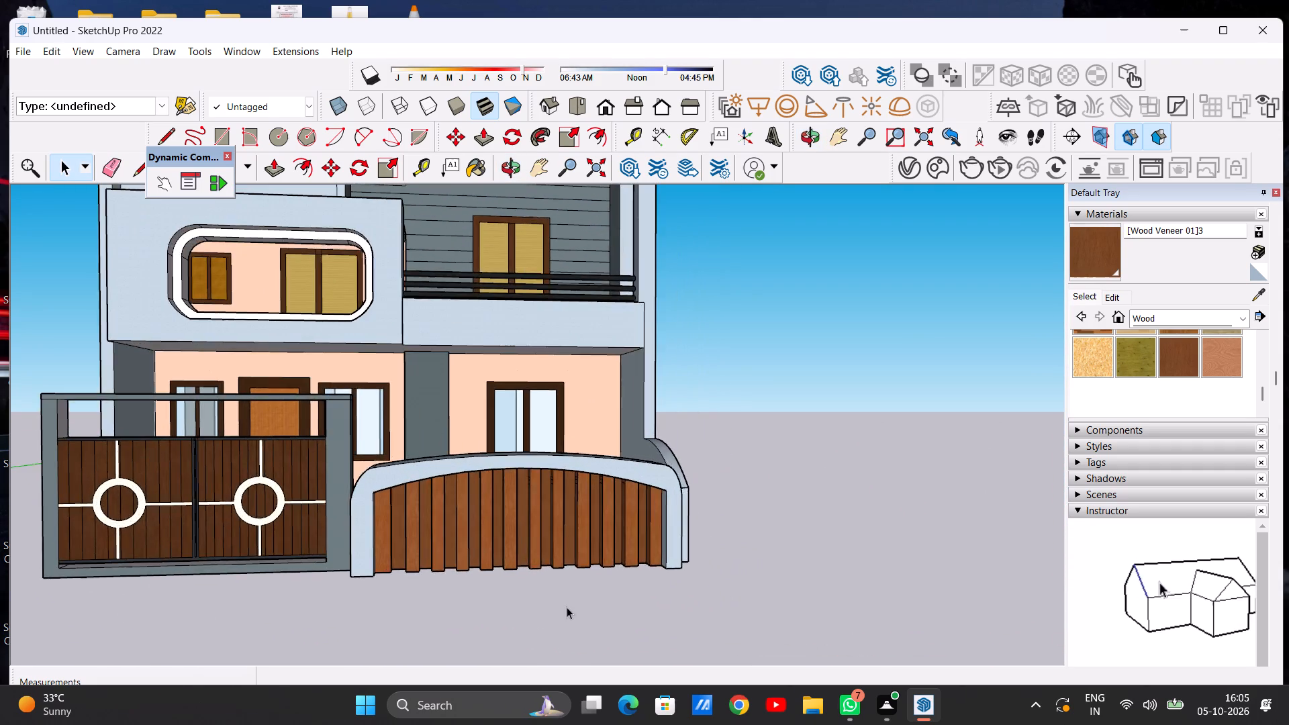
{"action": "scroll", "coordinate": [483, 534], "scroll_direction": "down", "scroll_amount": 5}
{"action": "middle_click_drag", "start_coordinate": [587, 523], "coordinate": [619, 499]}
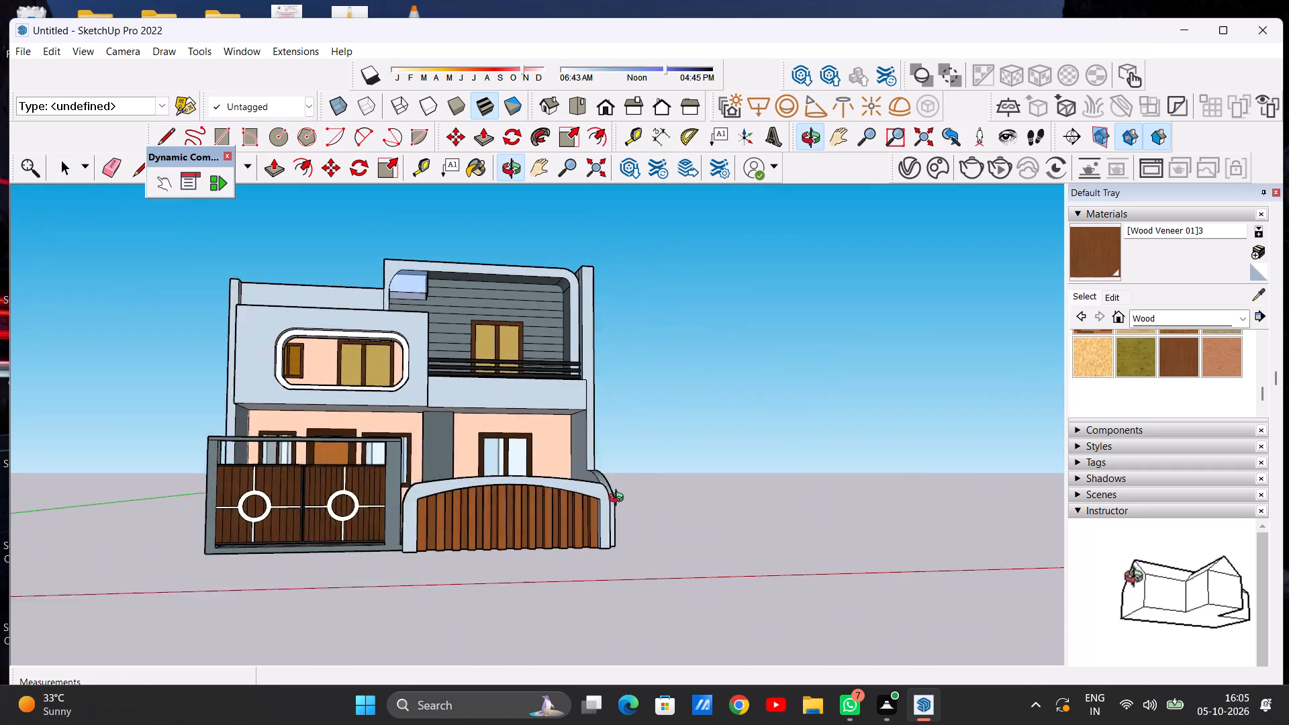
{"action": "middle_click_drag", "start_coordinate": [619, 499], "coordinate": [506, 639]}
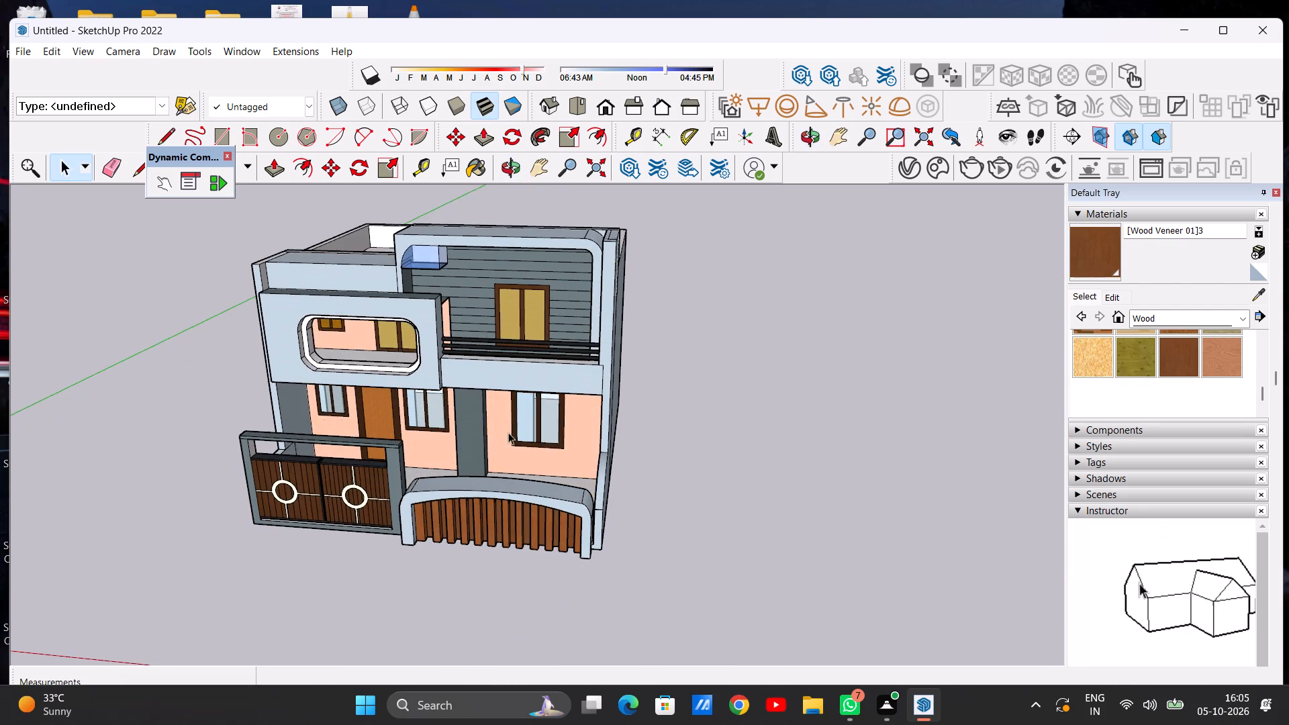
{"action": "middle_click_drag", "start_coordinate": [352, 494], "coordinate": [213, 524]}
{"action": "middle_click_drag", "start_coordinate": [497, 393], "coordinate": [749, 359]}
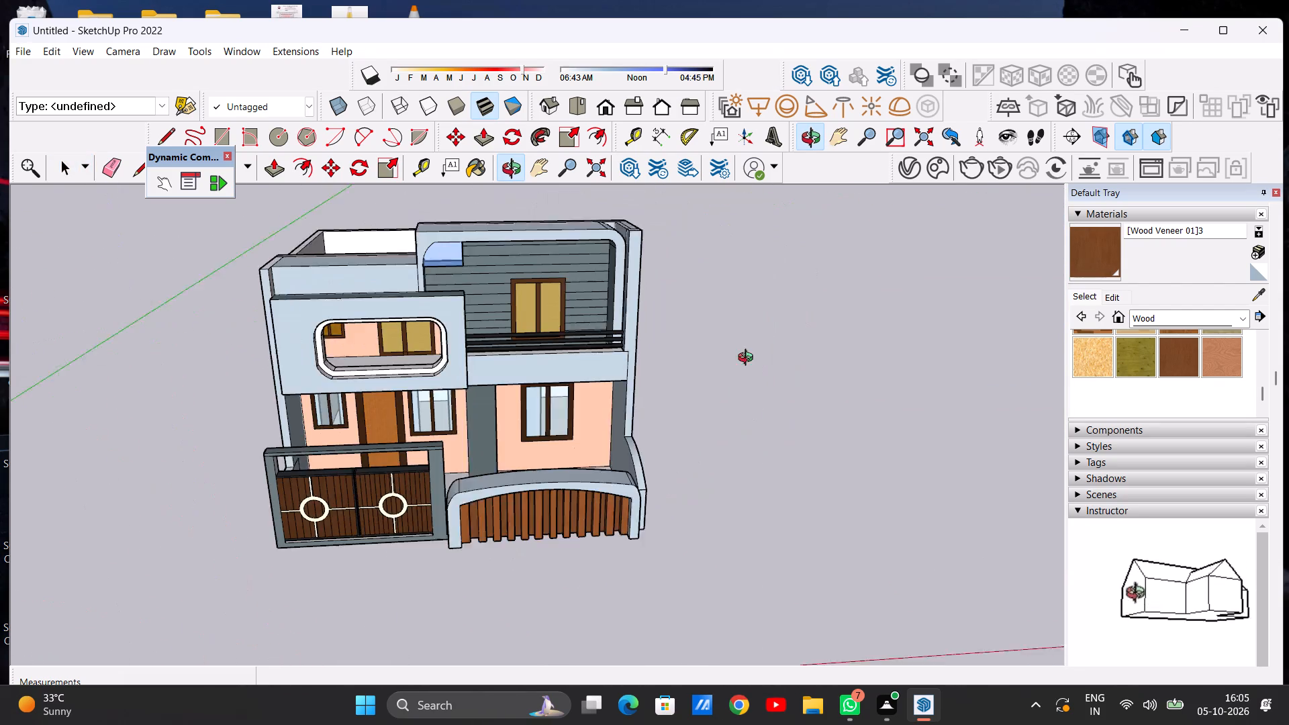
{"action": "middle_click_drag", "start_coordinate": [749, 359], "coordinate": [751, 358]}
{"action": "middle_click_drag", "start_coordinate": [298, 503], "coordinate": [340, 448]}
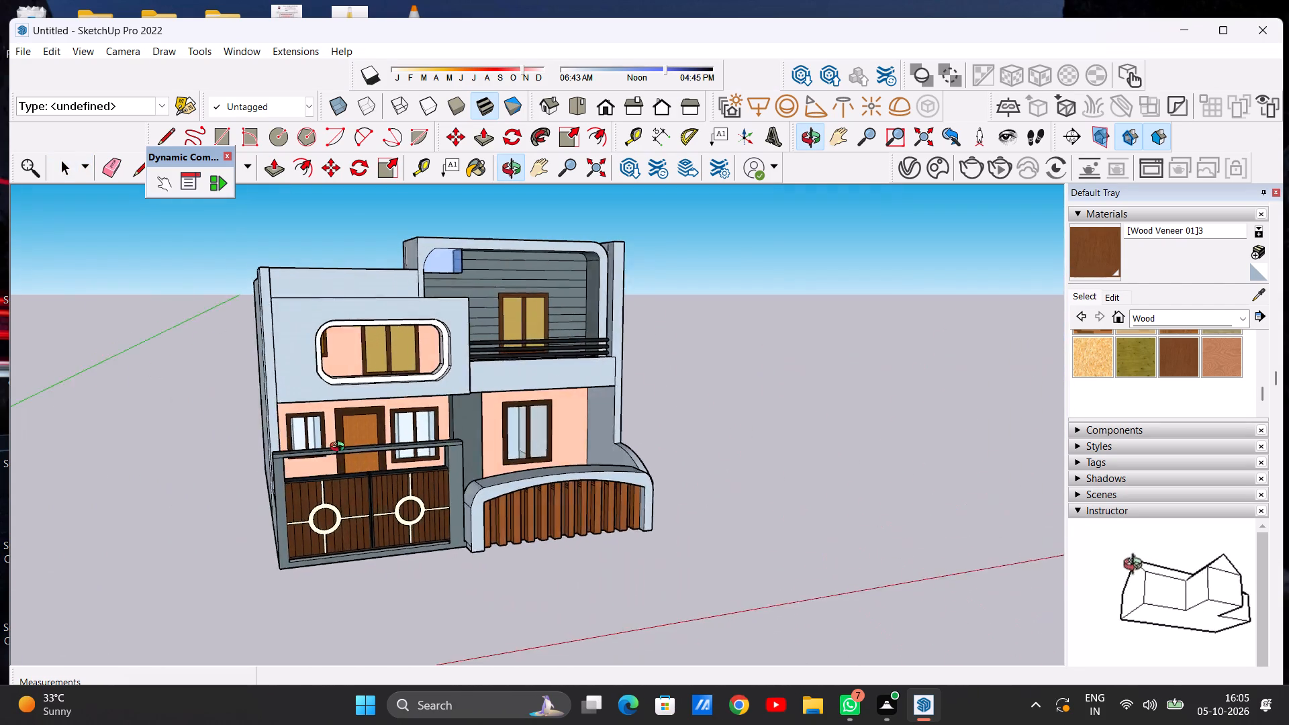
{"action": "middle_click_drag", "start_coordinate": [340, 448], "coordinate": [296, 442]}
{"action": "middle_click_drag", "start_coordinate": [549, 482], "coordinate": [522, 446]}
{"action": "scroll", "coordinate": [490, 465], "scroll_direction": "down", "scroll_amount": 3}
{"action": "middle_click_drag", "start_coordinate": [522, 479], "coordinate": [486, 520]}
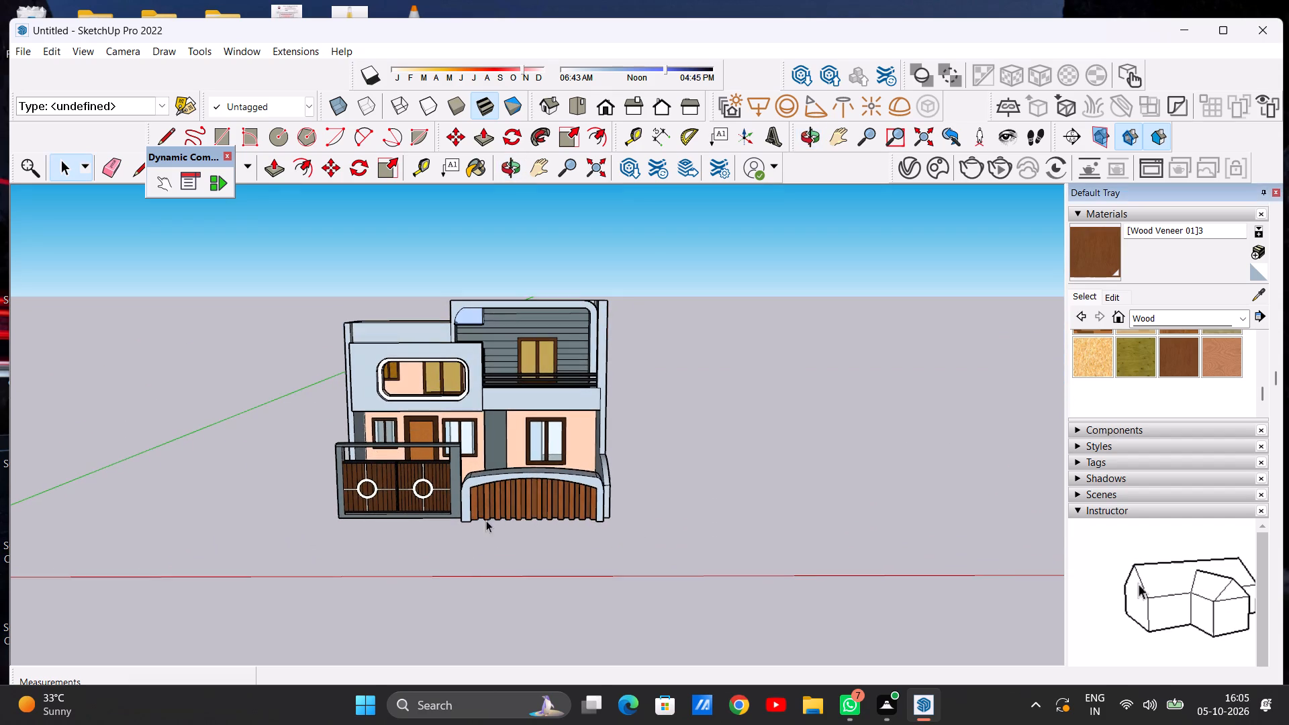
{"action": "scroll", "coordinate": [416, 524], "scroll_direction": "up", "scroll_amount": 3}
{"action": "scroll", "coordinate": [416, 524], "scroll_direction": "down", "scroll_amount": 3}
{"action": "scroll", "coordinate": [514, 456], "scroll_direction": "up", "scroll_amount": 3}
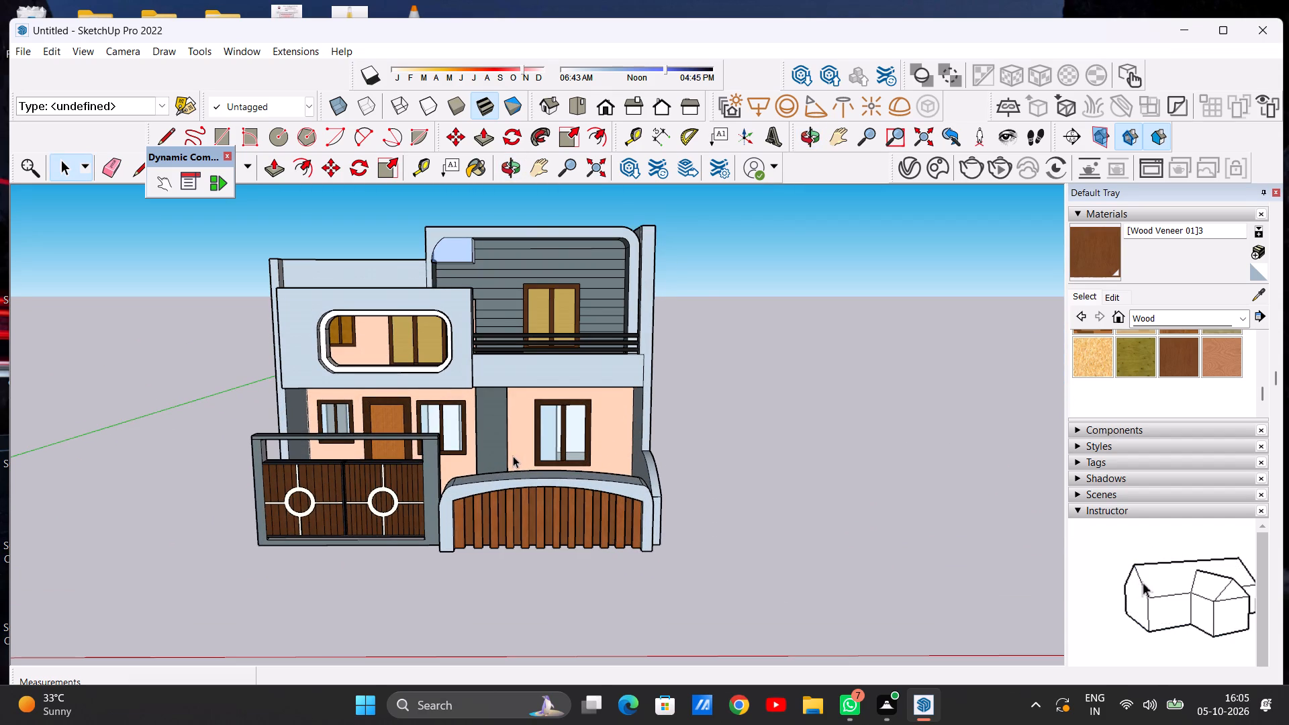
{"action": "scroll", "coordinate": [532, 461], "scroll_direction": "down", "scroll_amount": 2}
{"action": "scroll", "coordinate": [554, 524], "scroll_direction": "up", "scroll_amount": 4}
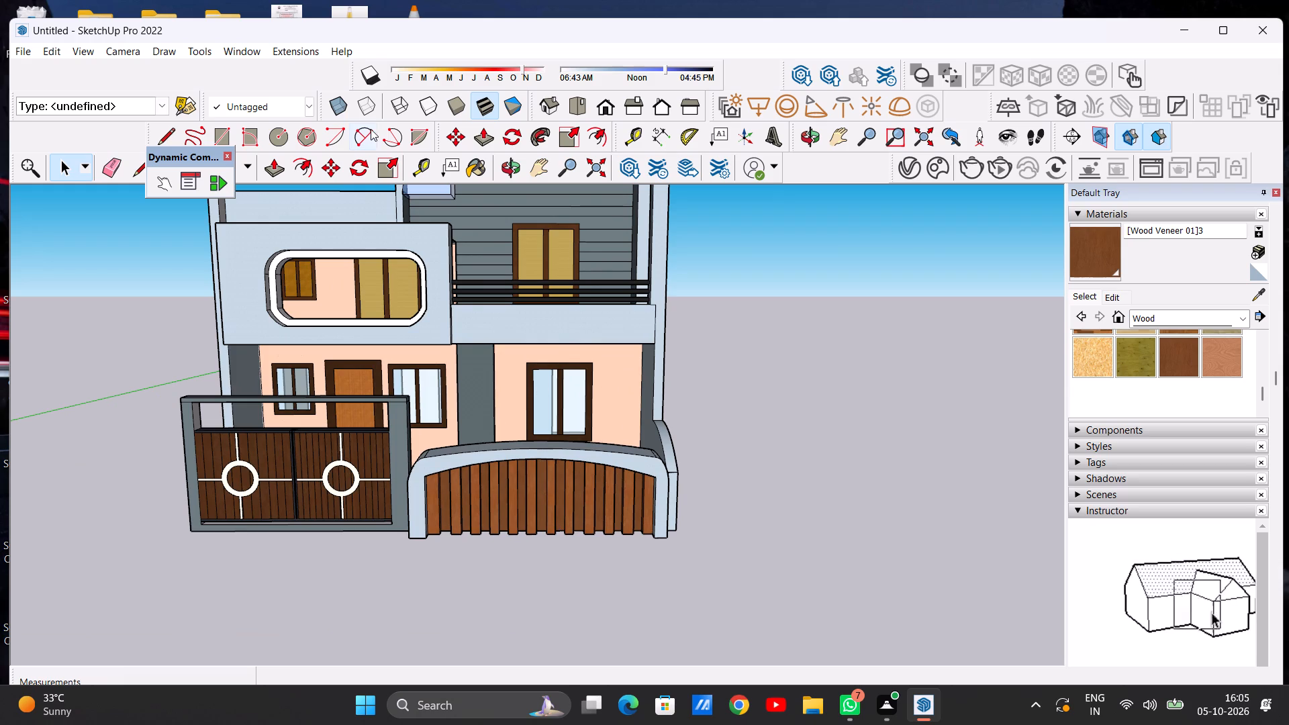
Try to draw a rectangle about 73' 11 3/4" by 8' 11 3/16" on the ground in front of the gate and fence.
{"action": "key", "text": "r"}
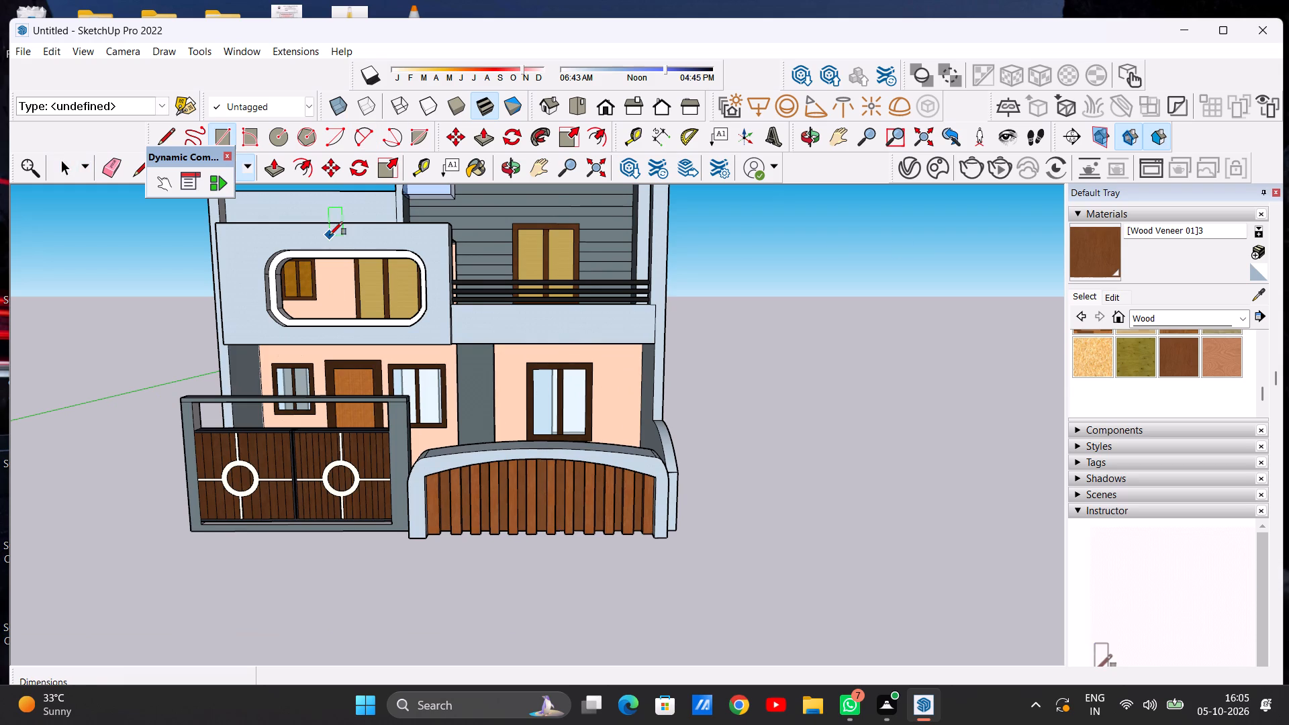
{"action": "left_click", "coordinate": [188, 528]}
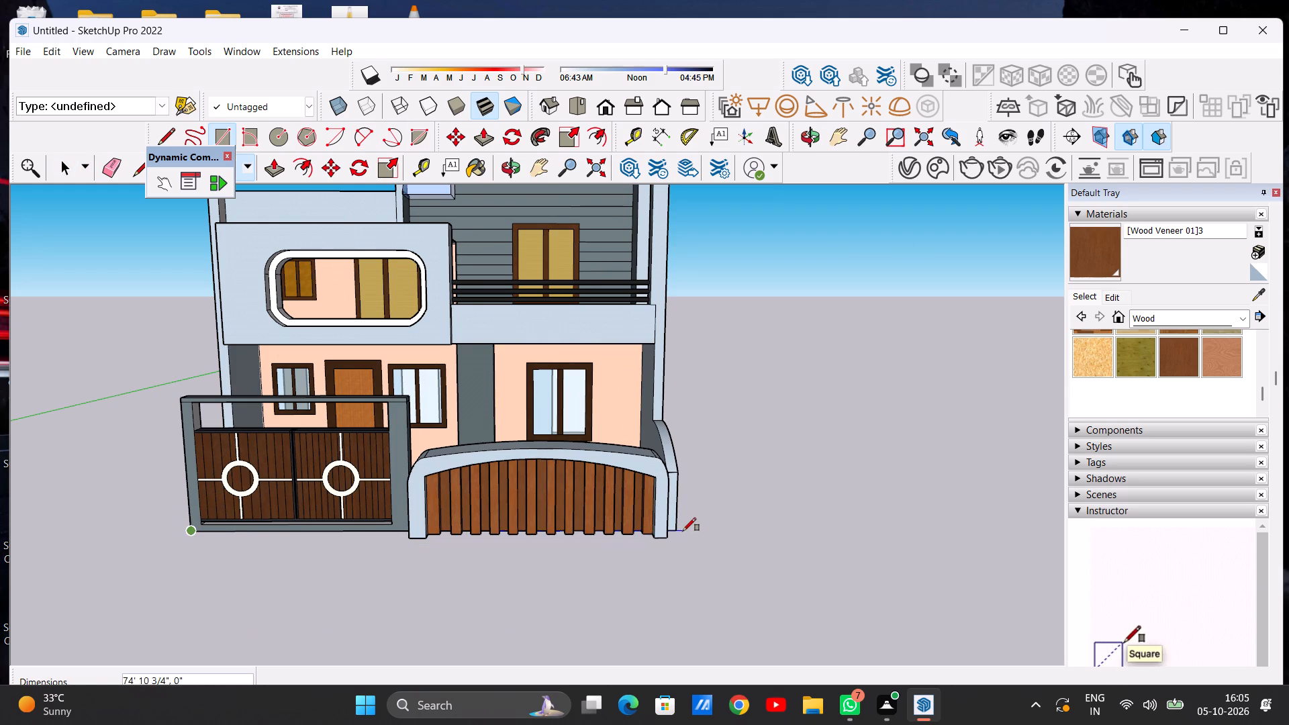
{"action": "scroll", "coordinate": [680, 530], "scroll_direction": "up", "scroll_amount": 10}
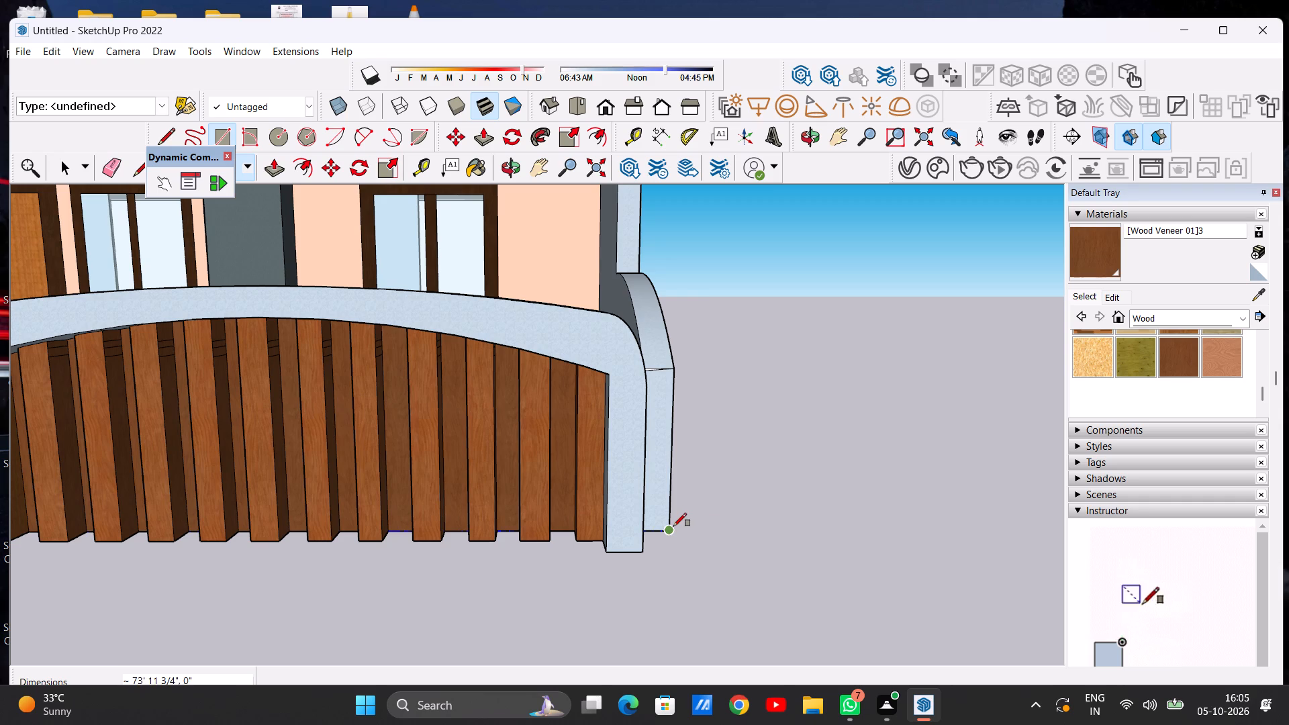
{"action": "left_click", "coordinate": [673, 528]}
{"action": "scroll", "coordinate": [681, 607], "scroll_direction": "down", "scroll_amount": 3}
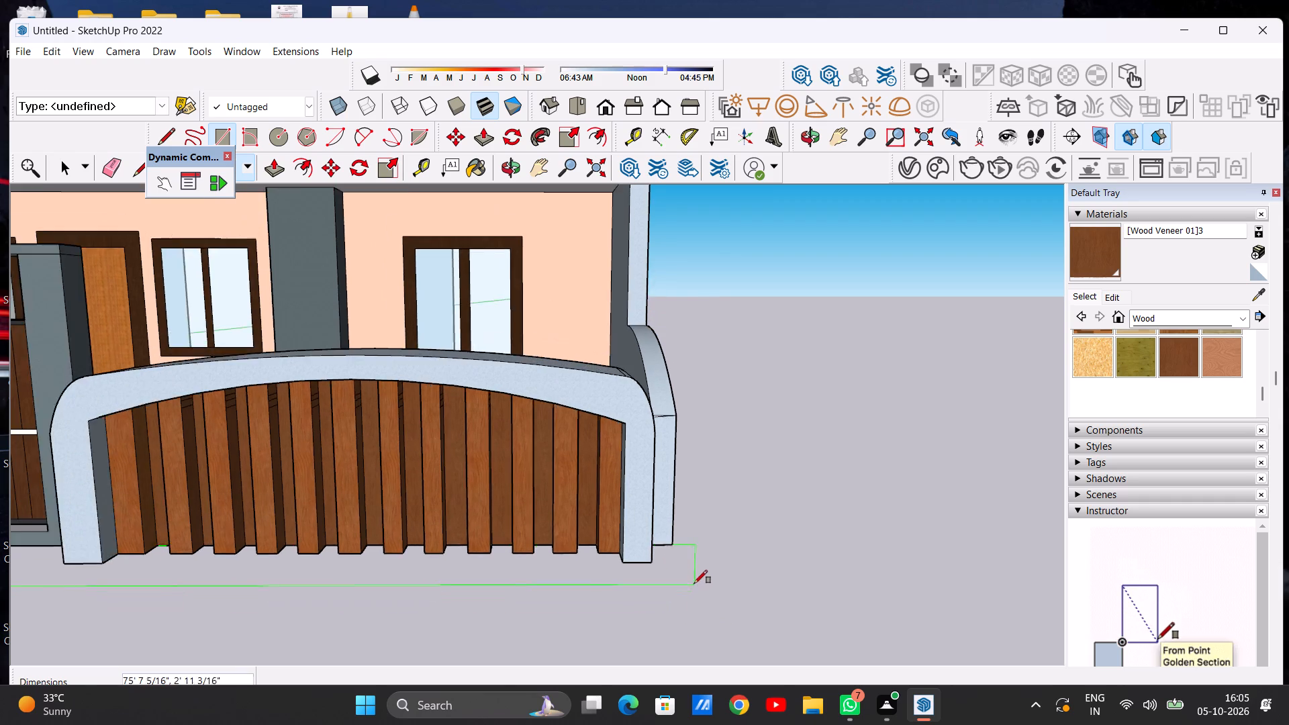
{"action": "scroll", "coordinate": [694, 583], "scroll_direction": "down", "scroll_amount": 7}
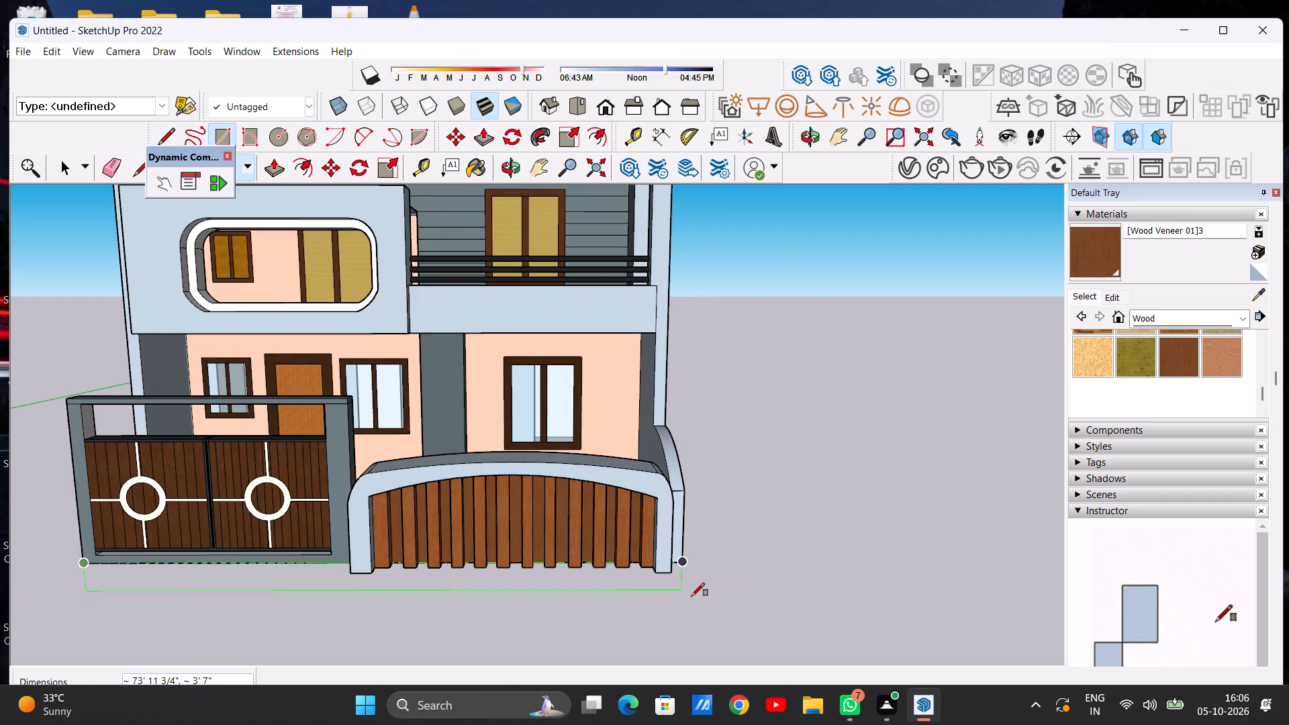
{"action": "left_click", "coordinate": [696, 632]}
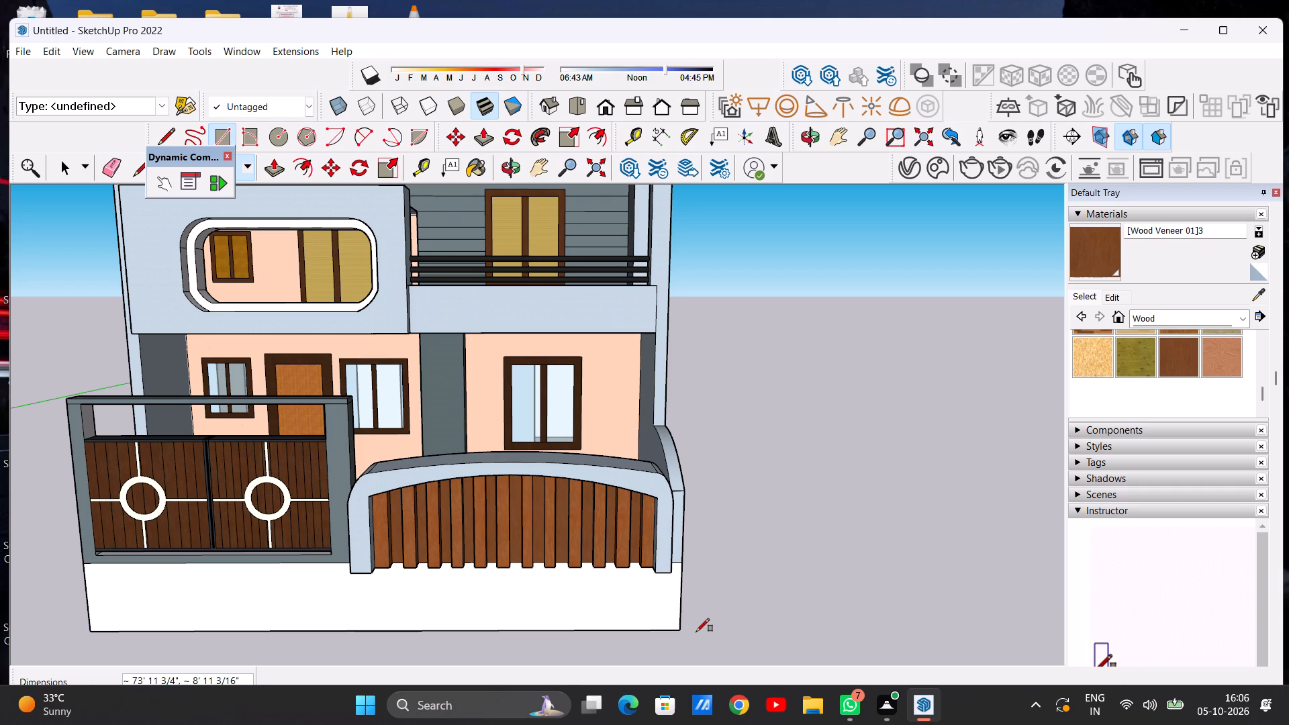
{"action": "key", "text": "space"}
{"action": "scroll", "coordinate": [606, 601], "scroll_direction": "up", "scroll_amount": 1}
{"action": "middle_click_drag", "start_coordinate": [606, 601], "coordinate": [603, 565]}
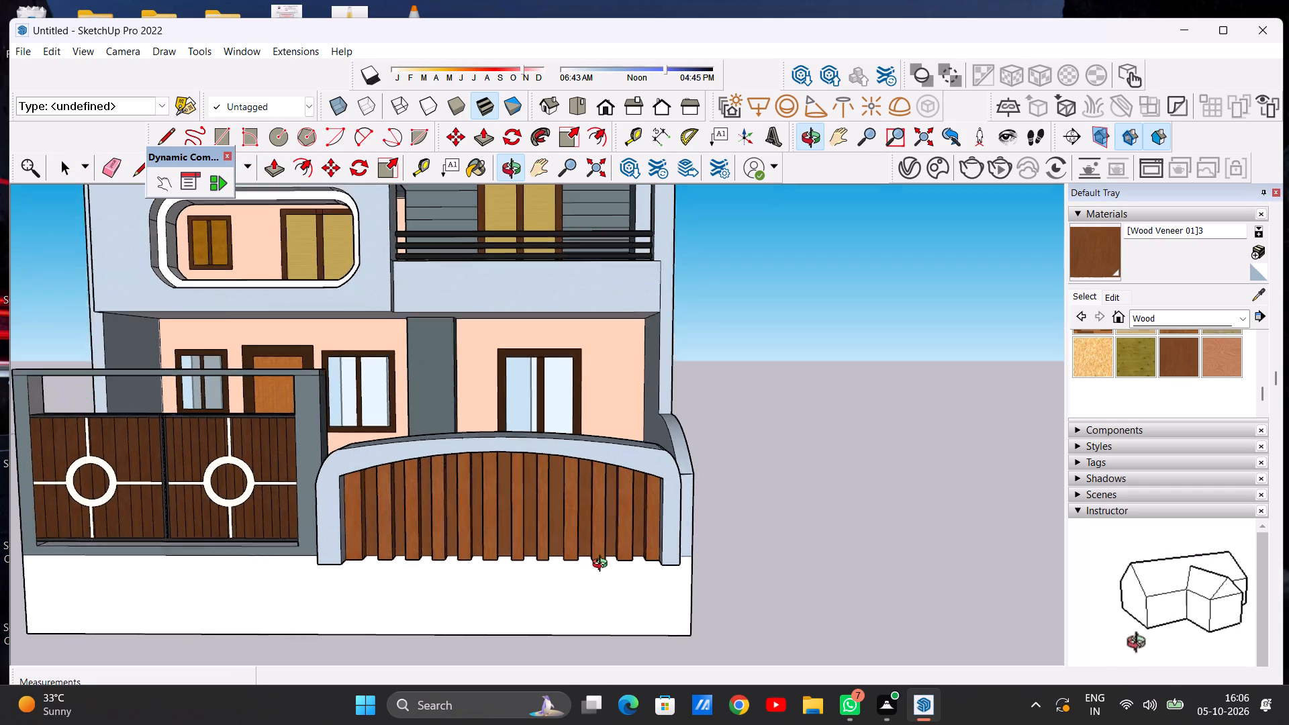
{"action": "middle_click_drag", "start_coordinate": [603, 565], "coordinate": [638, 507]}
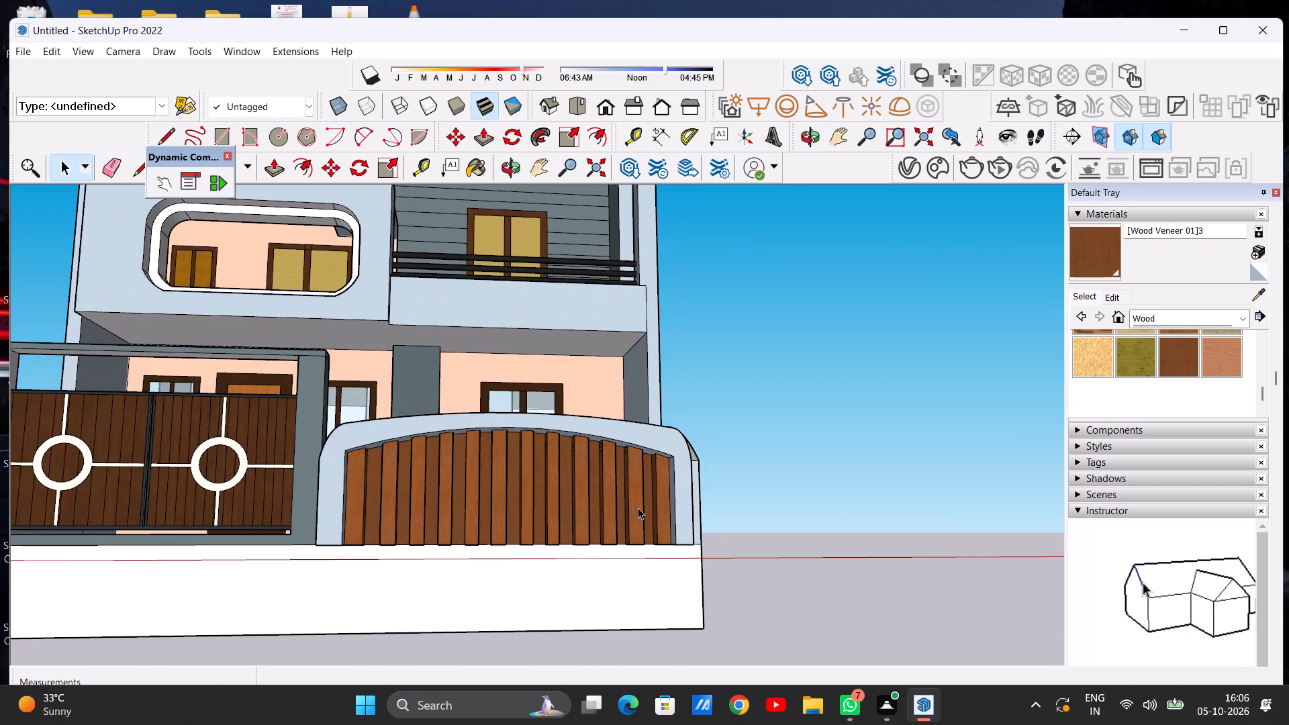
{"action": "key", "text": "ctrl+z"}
Draw a ground rectangle about 73' 11 3/4" by 8' 9 3/16" outward from the base line of the gate and arched fence.
{"action": "scroll", "coordinate": [546, 479], "scroll_direction": "down", "scroll_amount": 10}
{"action": "middle_click_drag", "start_coordinate": [565, 467], "coordinate": [559, 505]}
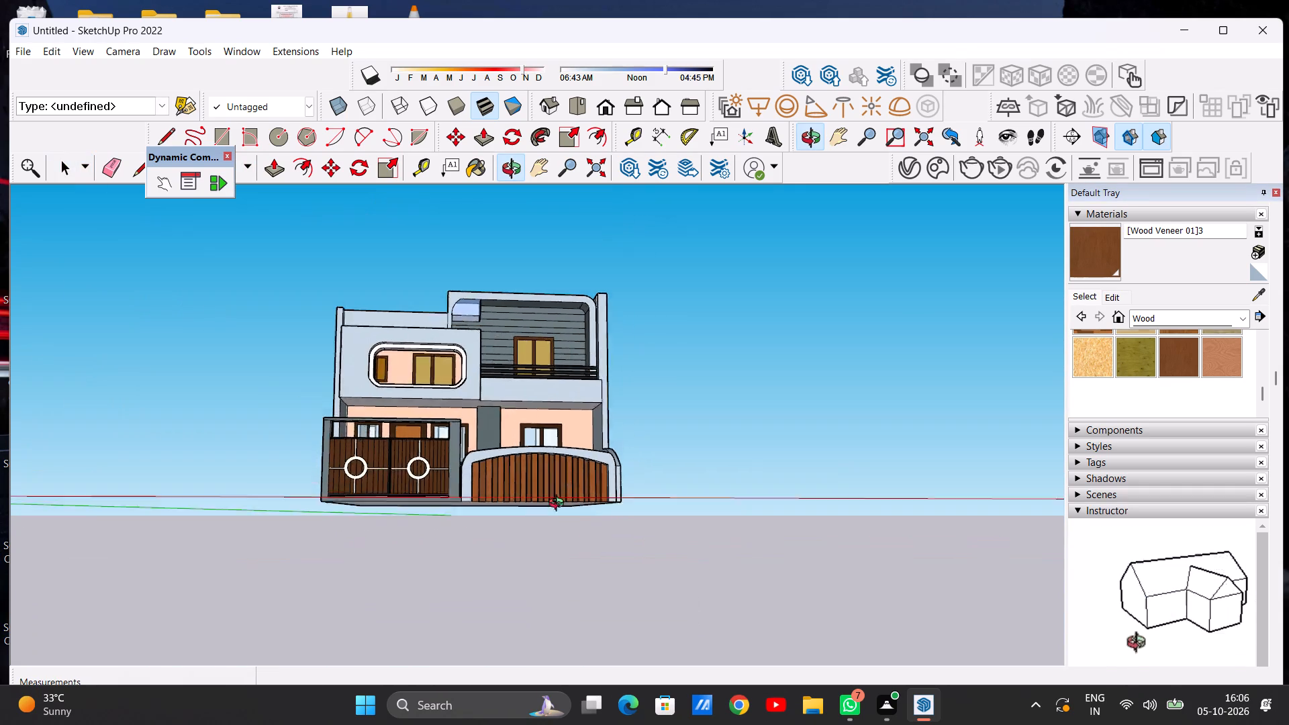
{"action": "middle_click_drag", "start_coordinate": [559, 505], "coordinate": [518, 689]}
{"action": "scroll", "coordinate": [595, 539], "scroll_direction": "up", "scroll_amount": 6}
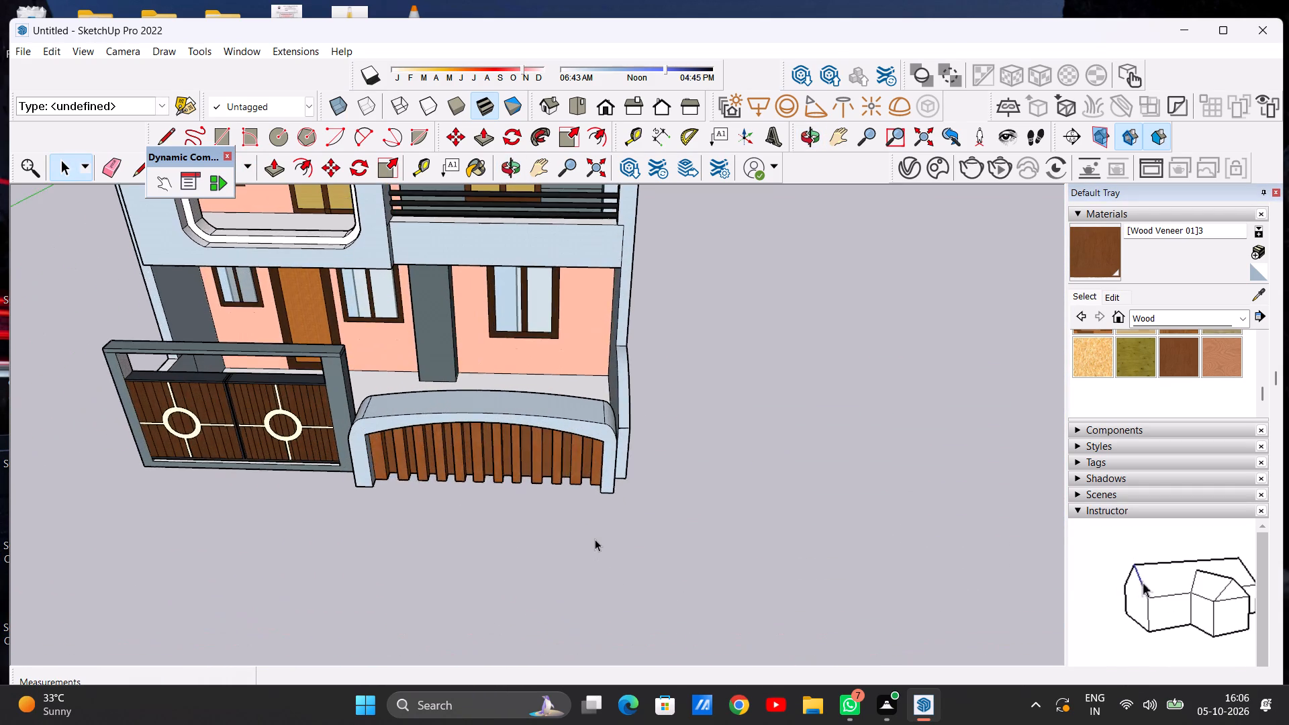
{"action": "scroll", "coordinate": [645, 524], "scroll_direction": "down", "scroll_amount": 8}
{"action": "scroll", "coordinate": [405, 477], "scroll_direction": "up", "scroll_amount": 7}
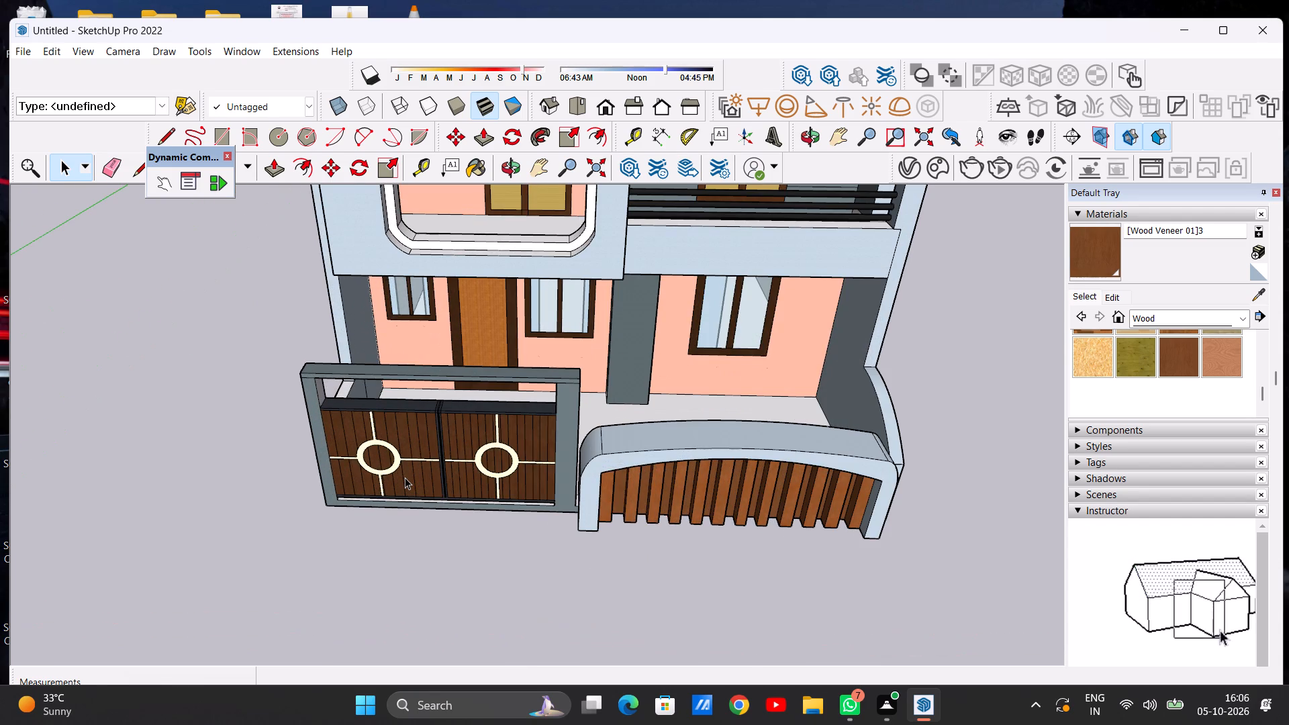
{"action": "key", "text": "r"}
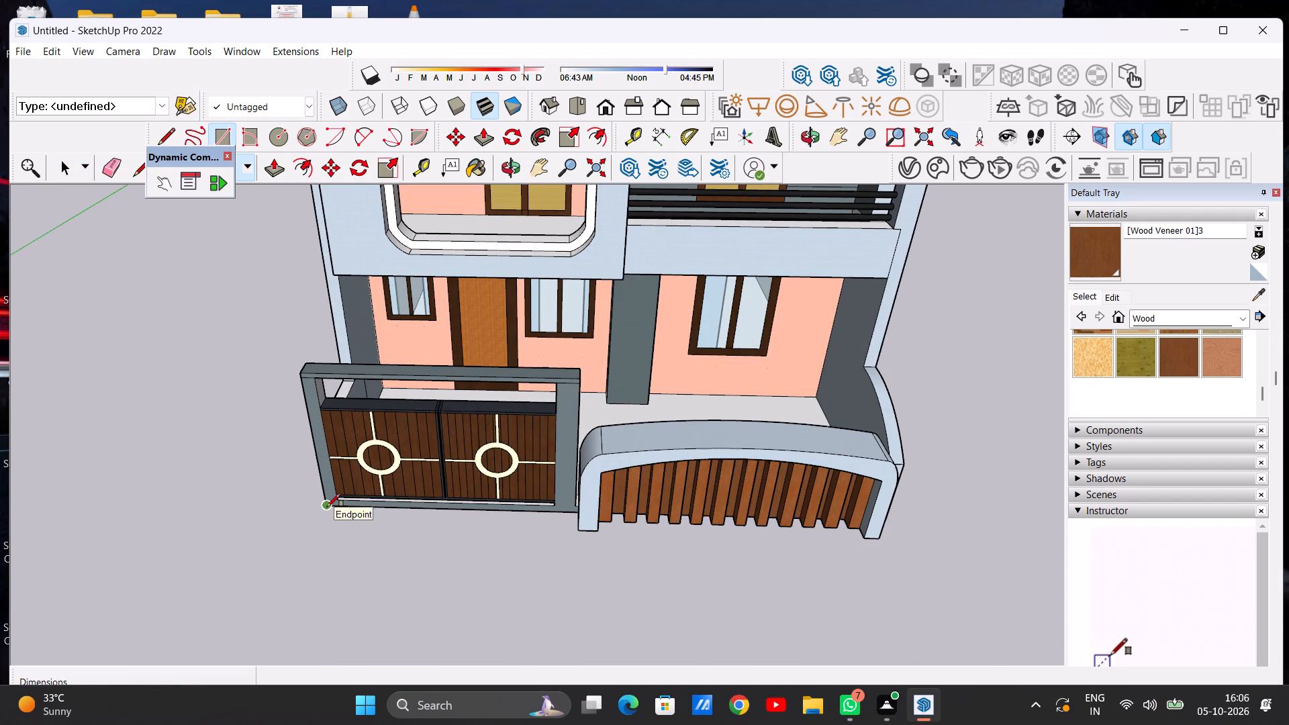
{"action": "left_click", "coordinate": [327, 507]}
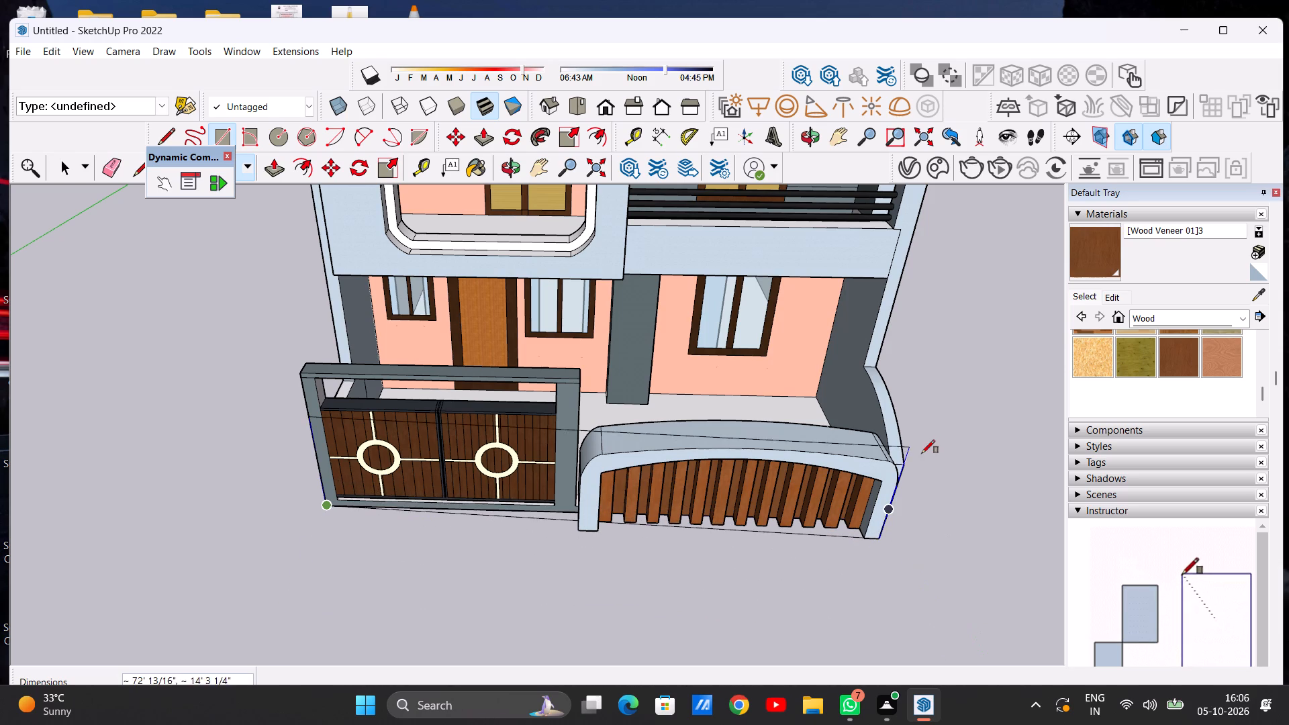
{"action": "scroll", "coordinate": [886, 532], "scroll_direction": "up", "scroll_amount": 5}
{"action": "middle_click_drag", "start_coordinate": [894, 535], "coordinate": [820, 535]}
{"action": "left_click", "coordinate": [904, 575]}
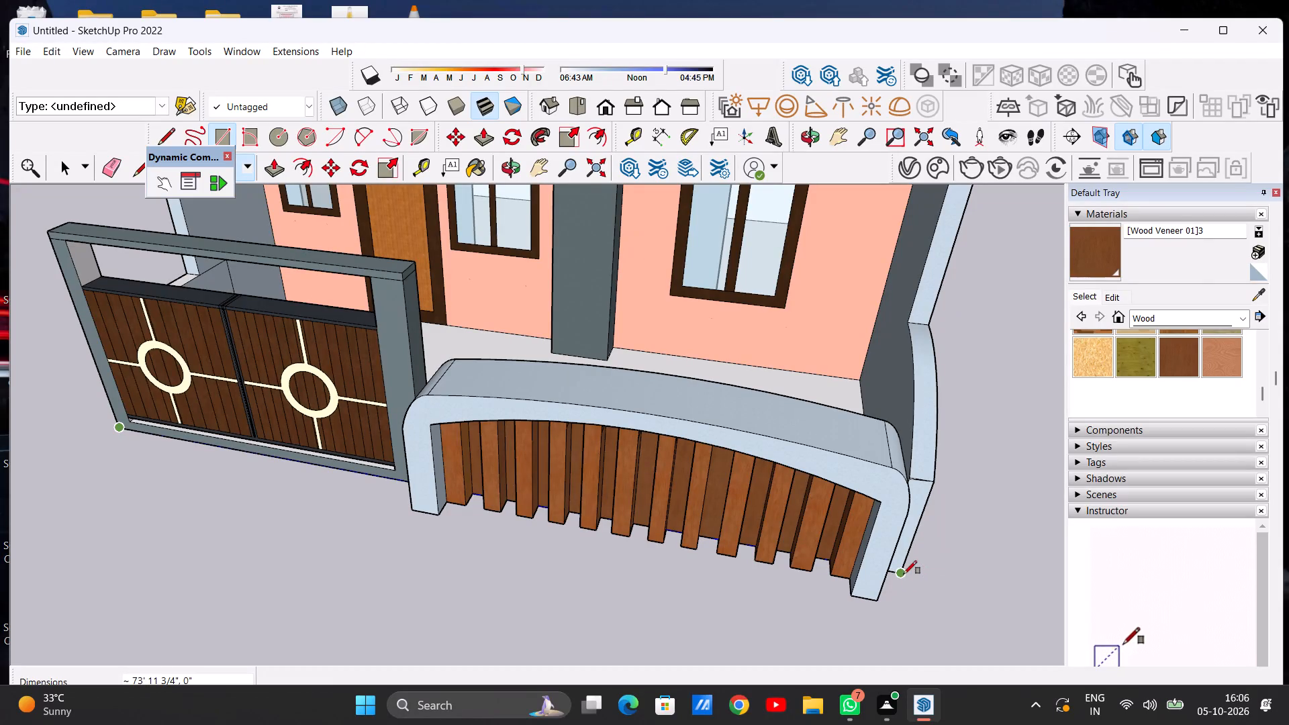
{"action": "left_click", "coordinate": [906, 660]}
{"action": "key", "text": "space"}
Examine how the new ground strip meets the gate frame and the arched fence, both close up and within the whole front.
{"action": "scroll", "coordinate": [716, 493], "scroll_direction": "down", "scroll_amount": 2}
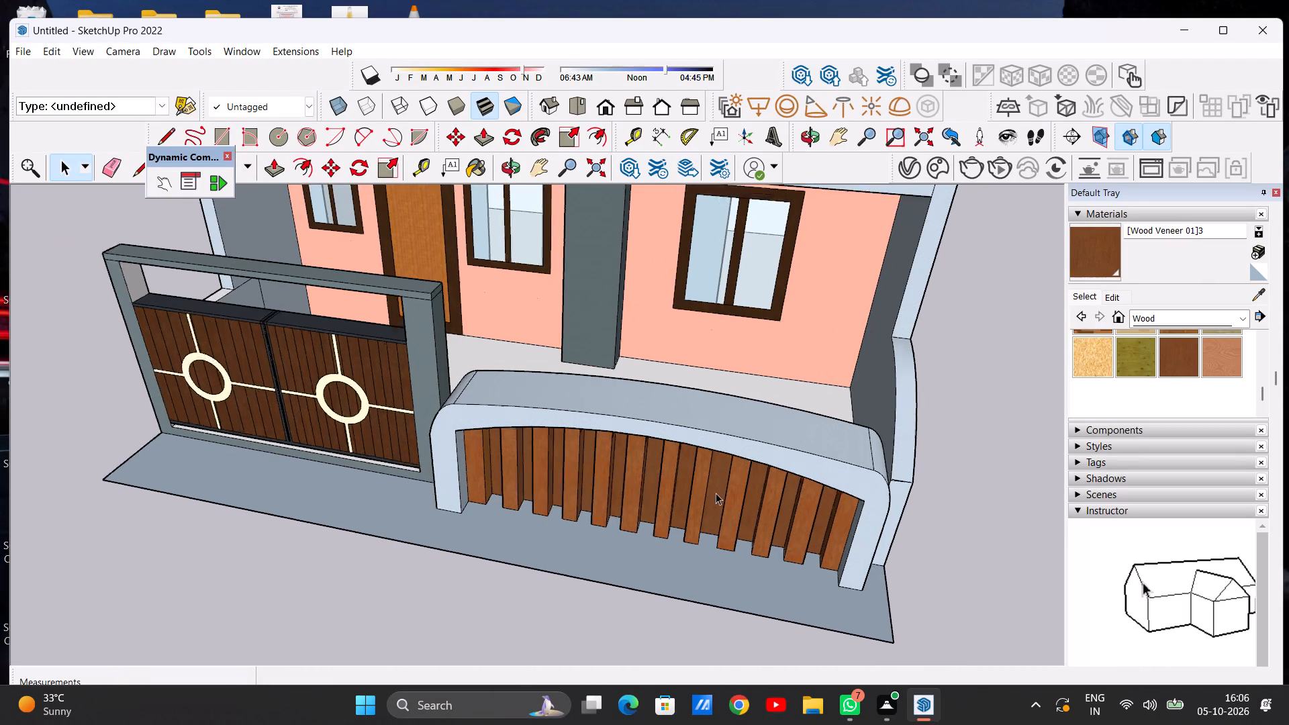
{"action": "scroll", "coordinate": [716, 493], "scroll_direction": "down", "scroll_amount": 4}
{"action": "middle_click_drag", "start_coordinate": [598, 532], "coordinate": [655, 440]}
{"action": "scroll", "coordinate": [459, 483], "scroll_direction": "up", "scroll_amount": 4}
{"action": "middle_click_drag", "start_coordinate": [465, 501], "coordinate": [465, 502]}
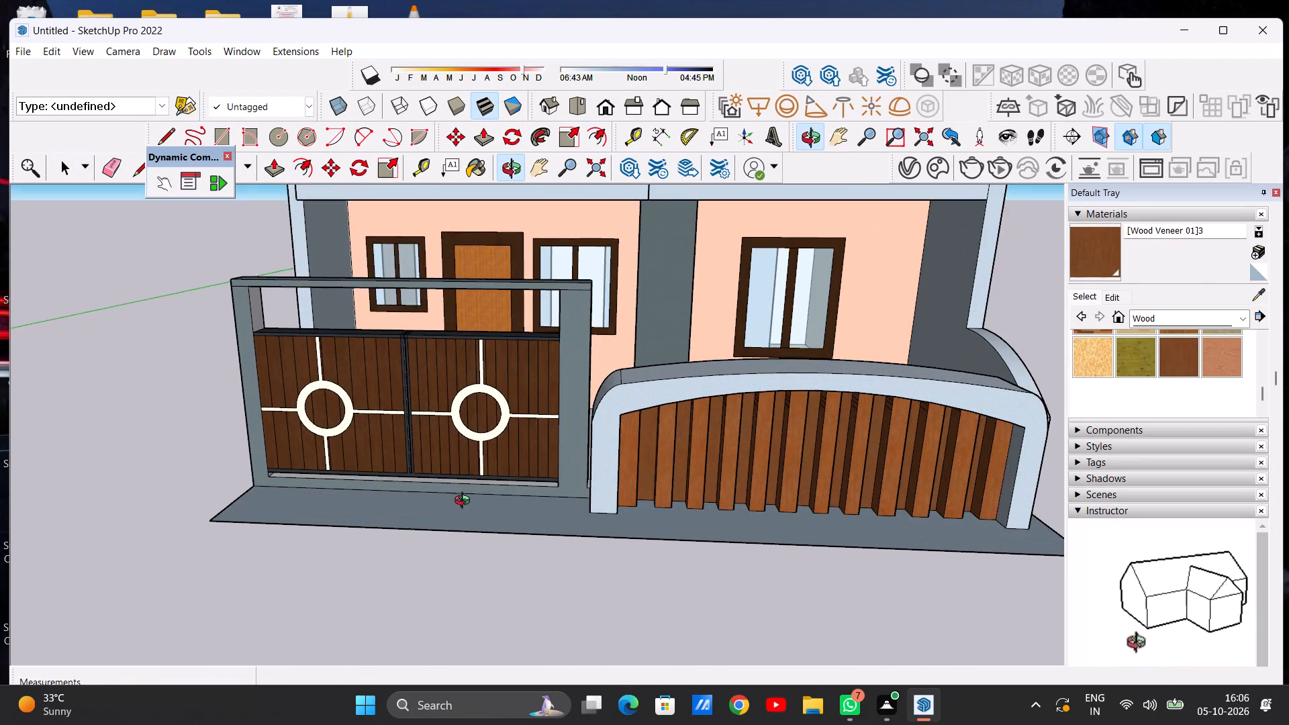
{"action": "middle_click_drag", "start_coordinate": [465, 502], "coordinate": [478, 587]}
{"action": "scroll", "coordinate": [555, 528], "scroll_direction": "up", "scroll_amount": 4}
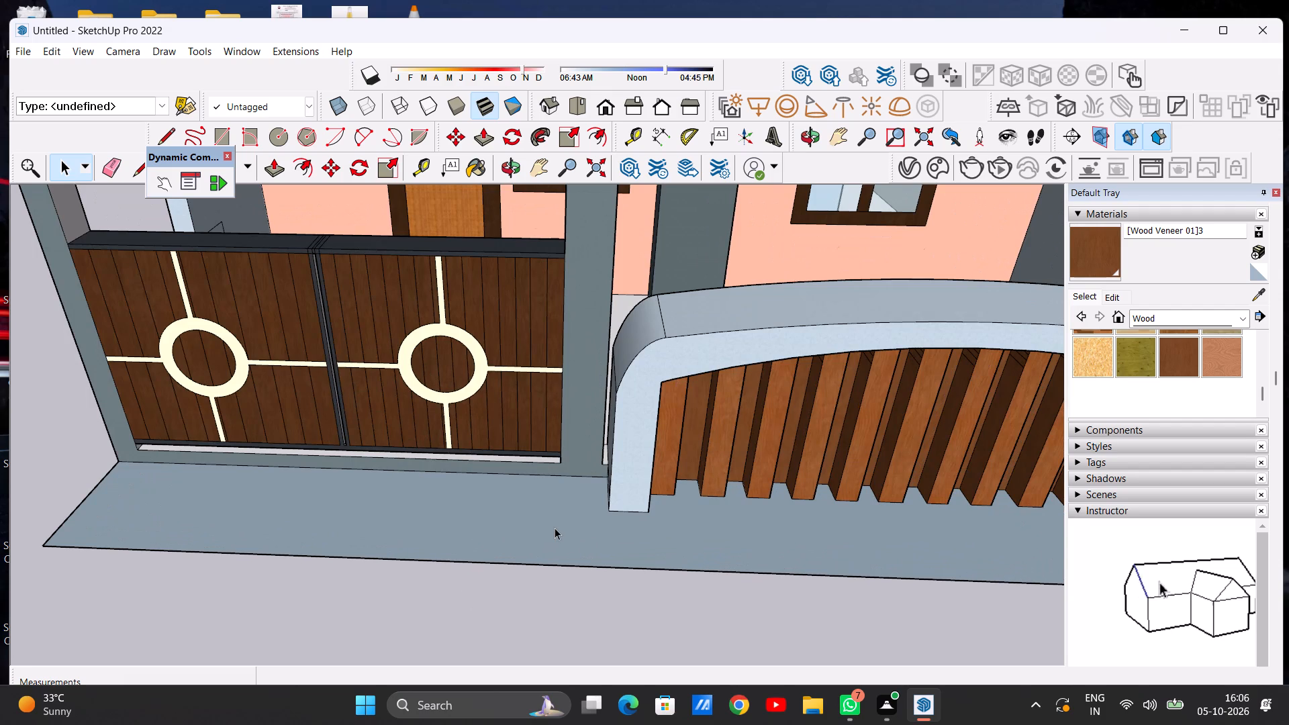
{"action": "scroll", "coordinate": [624, 496], "scroll_direction": "up", "scroll_amount": 1}
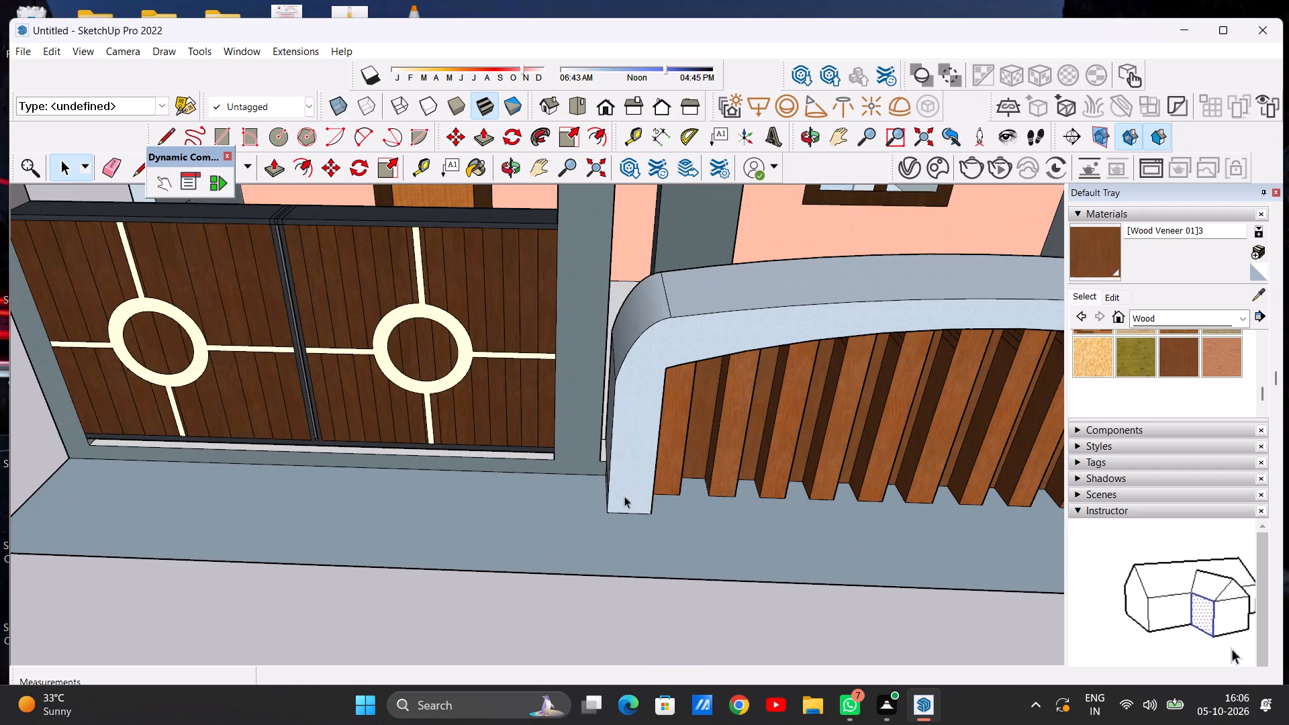
{"action": "scroll", "coordinate": [449, 500], "scroll_direction": "down", "scroll_amount": 3}
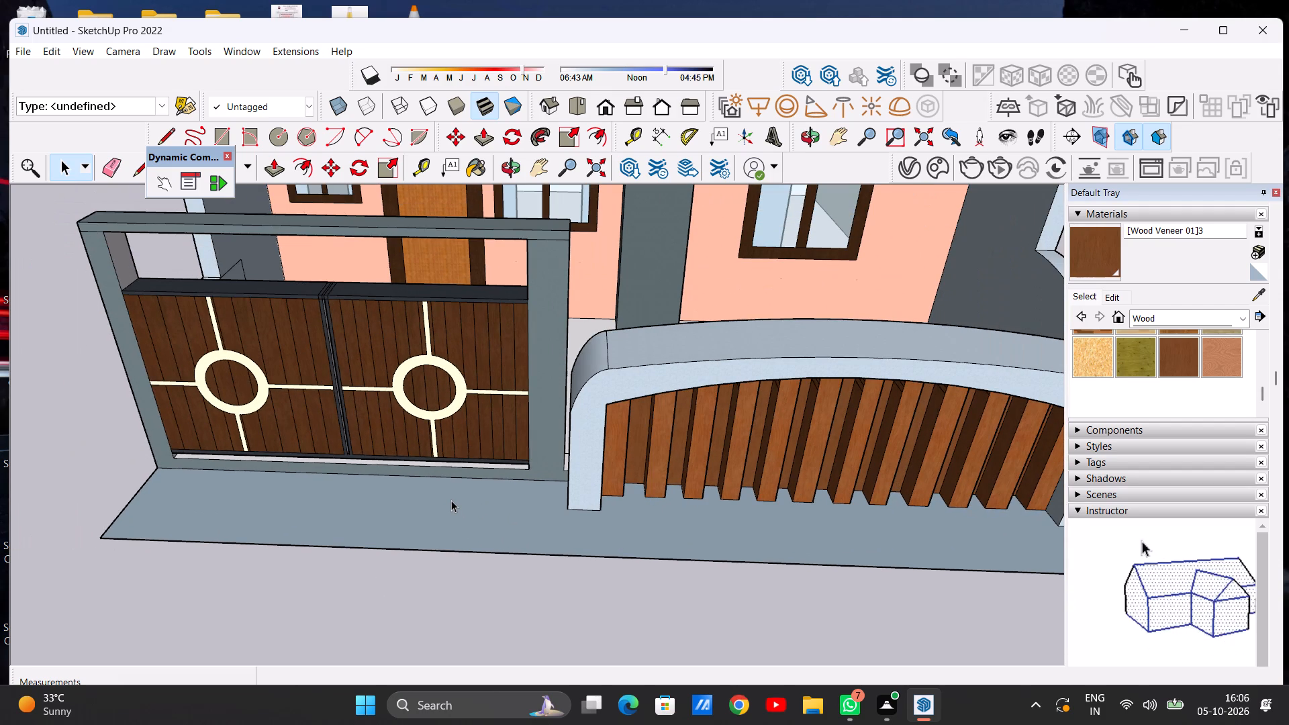
{"action": "scroll", "coordinate": [491, 503], "scroll_direction": "down", "scroll_amount": 2}
{"action": "middle_click_drag", "start_coordinate": [322, 508], "coordinate": [442, 505]}
{"action": "scroll", "coordinate": [442, 505], "scroll_direction": "down", "scroll_amount": 5}
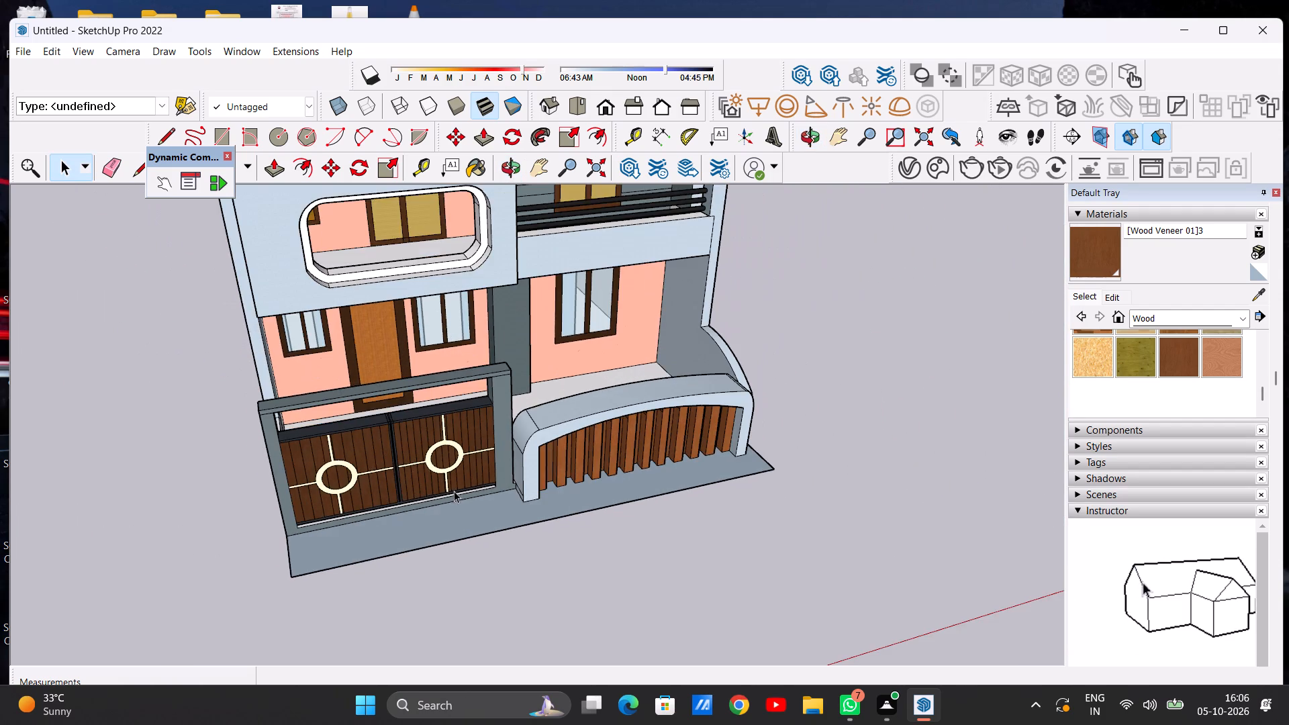
{"action": "scroll", "coordinate": [322, 546], "scroll_direction": "up", "scroll_amount": 7}
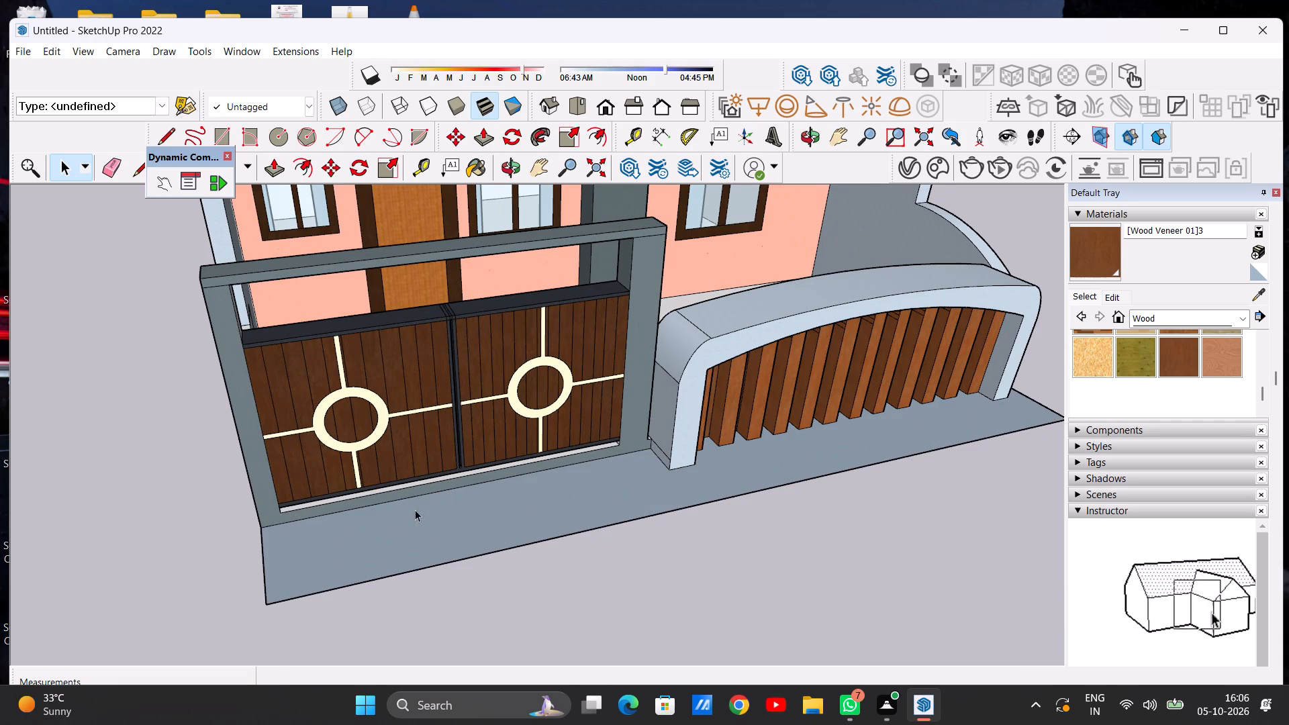
{"action": "scroll", "coordinate": [418, 509], "scroll_direction": "down", "scroll_amount": 4}
{"action": "scroll", "coordinate": [347, 520], "scroll_direction": "up", "scroll_amount": 2}
{"action": "scroll", "coordinate": [493, 526], "scroll_direction": "down", "scroll_amount": 8}
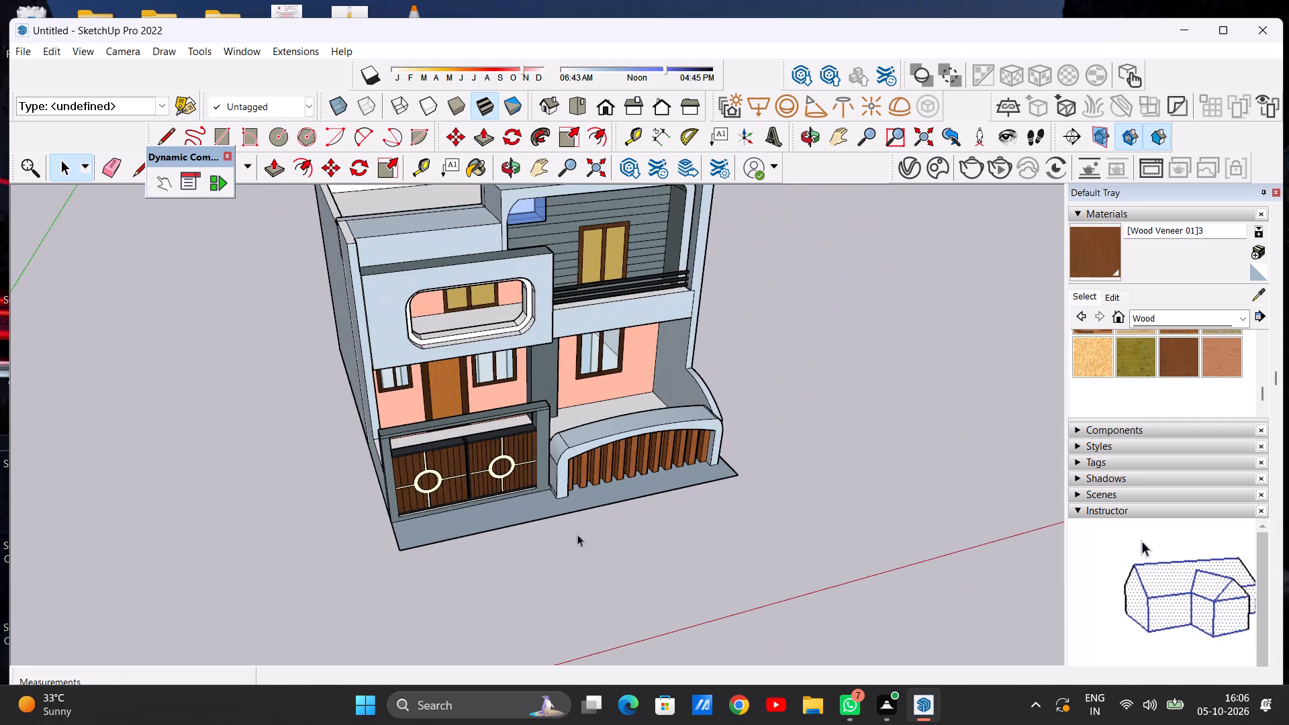
{"action": "middle_click_drag", "start_coordinate": [546, 525], "coordinate": [410, 459]}
{"action": "scroll", "coordinate": [581, 522], "scroll_direction": "up", "scroll_amount": 7}
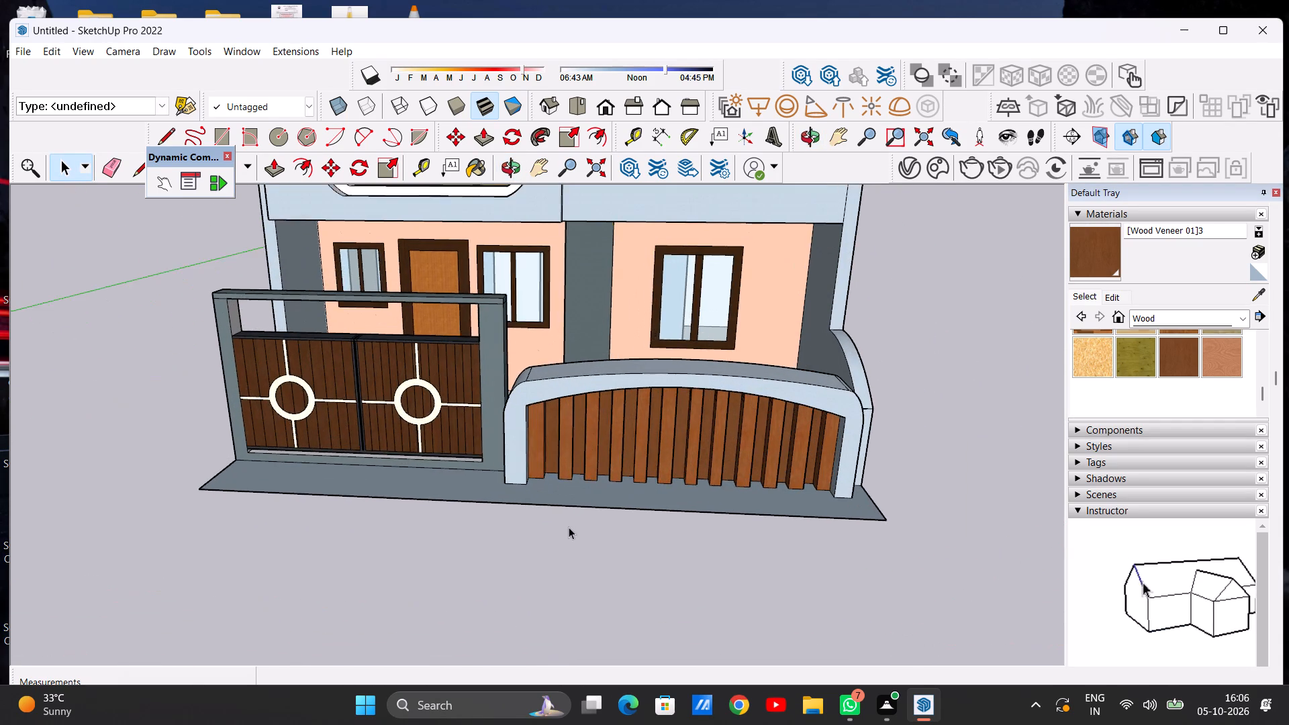
{"action": "middle_click_drag", "start_coordinate": [569, 527], "coordinate": [579, 509]}
{"action": "scroll", "coordinate": [546, 485], "scroll_direction": "up", "scroll_amount": 5}
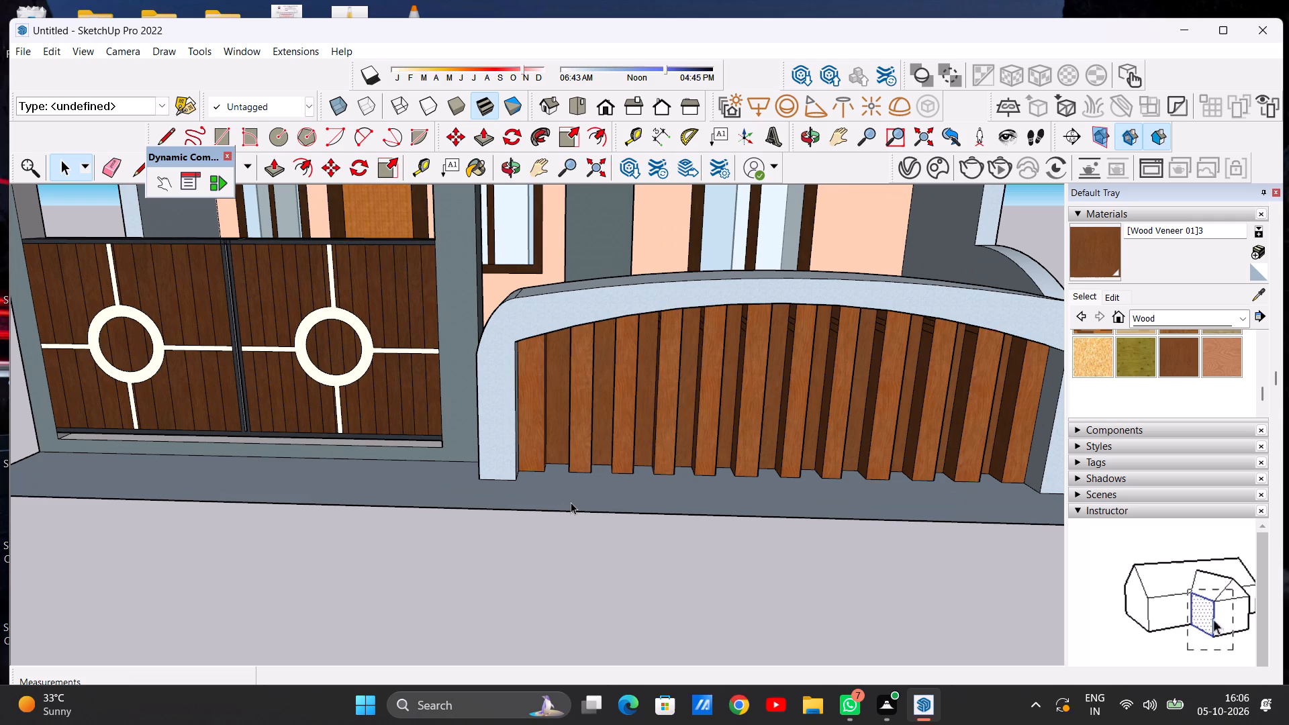
{"action": "scroll", "coordinate": [571, 501], "scroll_direction": "up", "scroll_amount": 8}
{"action": "scroll", "coordinate": [571, 501], "scroll_direction": "down", "scroll_amount": 19}
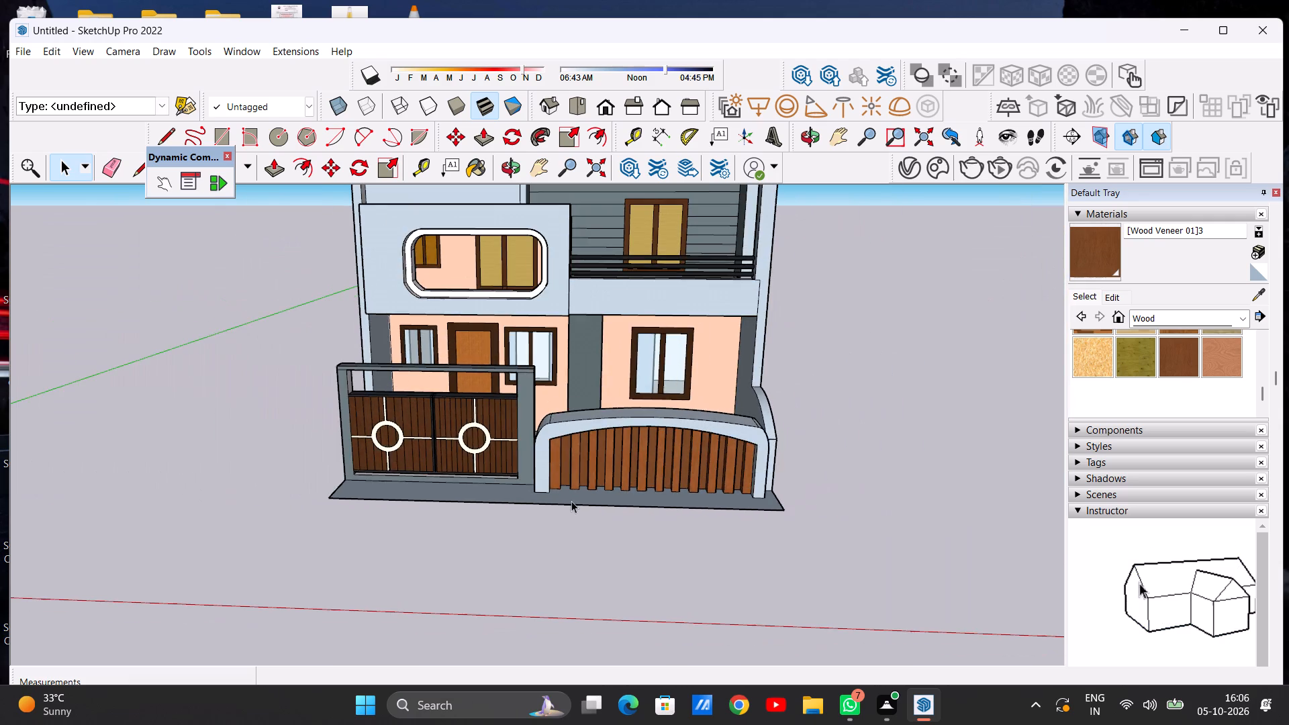
{"action": "scroll", "coordinate": [436, 442], "scroll_direction": "up", "scroll_amount": 8}
{"action": "middle_click_drag", "start_coordinate": [481, 489], "coordinate": [721, 481]}
{"action": "scroll", "coordinate": [670, 517], "scroll_direction": "up", "scroll_amount": 14}
{"action": "scroll", "coordinate": [668, 516], "scroll_direction": "down", "scroll_amount": 11}
{"action": "middle_click_drag", "start_coordinate": [667, 516], "coordinate": [413, 511]}
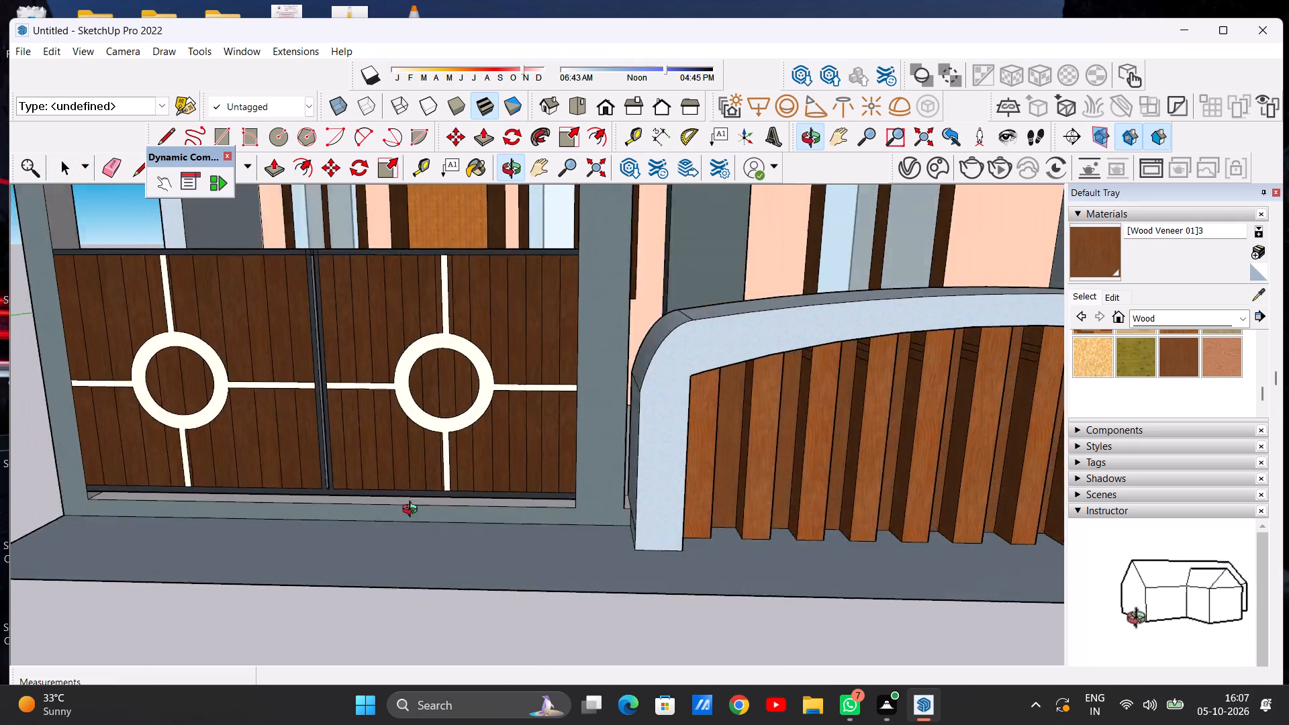
{"action": "middle_click_drag", "start_coordinate": [413, 511], "coordinate": [433, 517]}
Paint the unpainted top of the gate frame's bottom rail, beneath the gate leaves, with Formica Speckled Grey from the Synthetic Surfaces collection.
{"action": "scroll", "coordinate": [482, 534], "scroll_direction": "down", "scroll_amount": 5}
{"action": "scroll", "coordinate": [469, 524], "scroll_direction": "up", "scroll_amount": 1}
{"action": "middle_click_drag", "start_coordinate": [466, 521], "coordinate": [474, 579]}
{"action": "scroll", "coordinate": [533, 511], "scroll_direction": "up", "scroll_amount": 2}
{"action": "scroll", "coordinate": [532, 510], "scroll_direction": "down", "scroll_amount": 1}
{"action": "scroll", "coordinate": [532, 510], "scroll_direction": "up", "scroll_amount": 20}
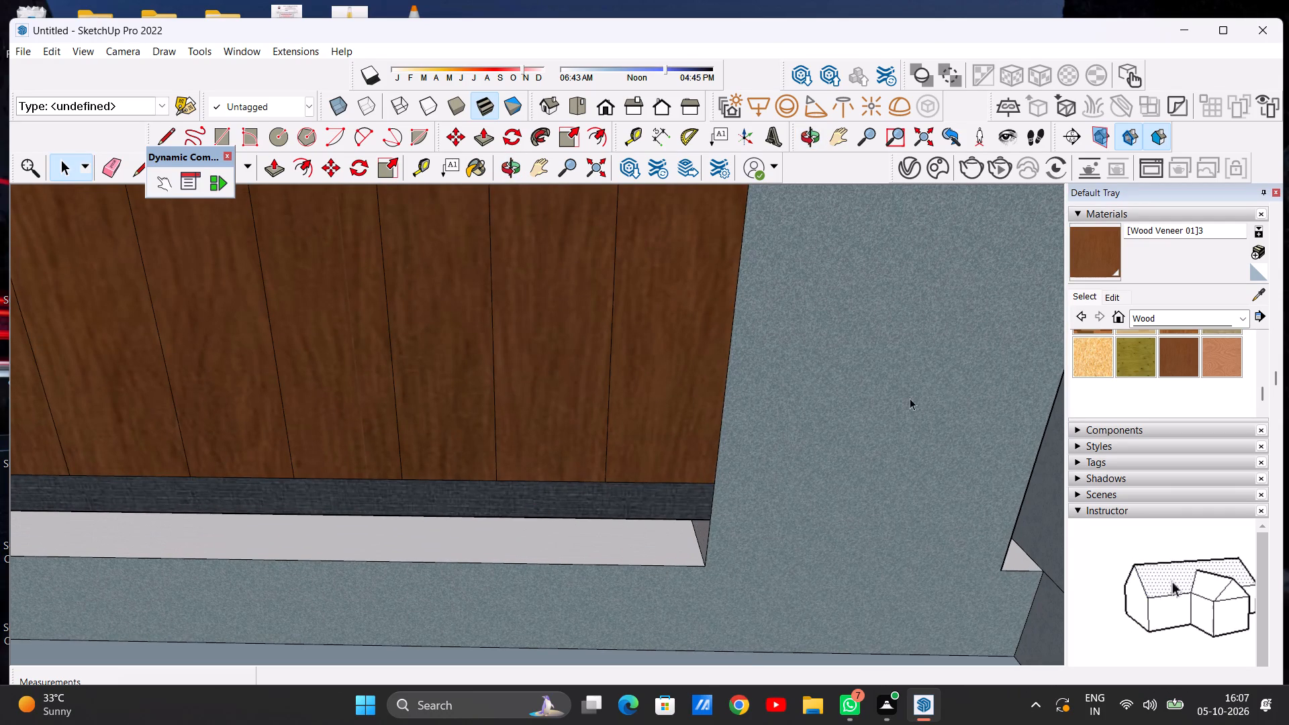
{"action": "scroll", "coordinate": [1130, 367], "scroll_direction": "up", "scroll_amount": 4}
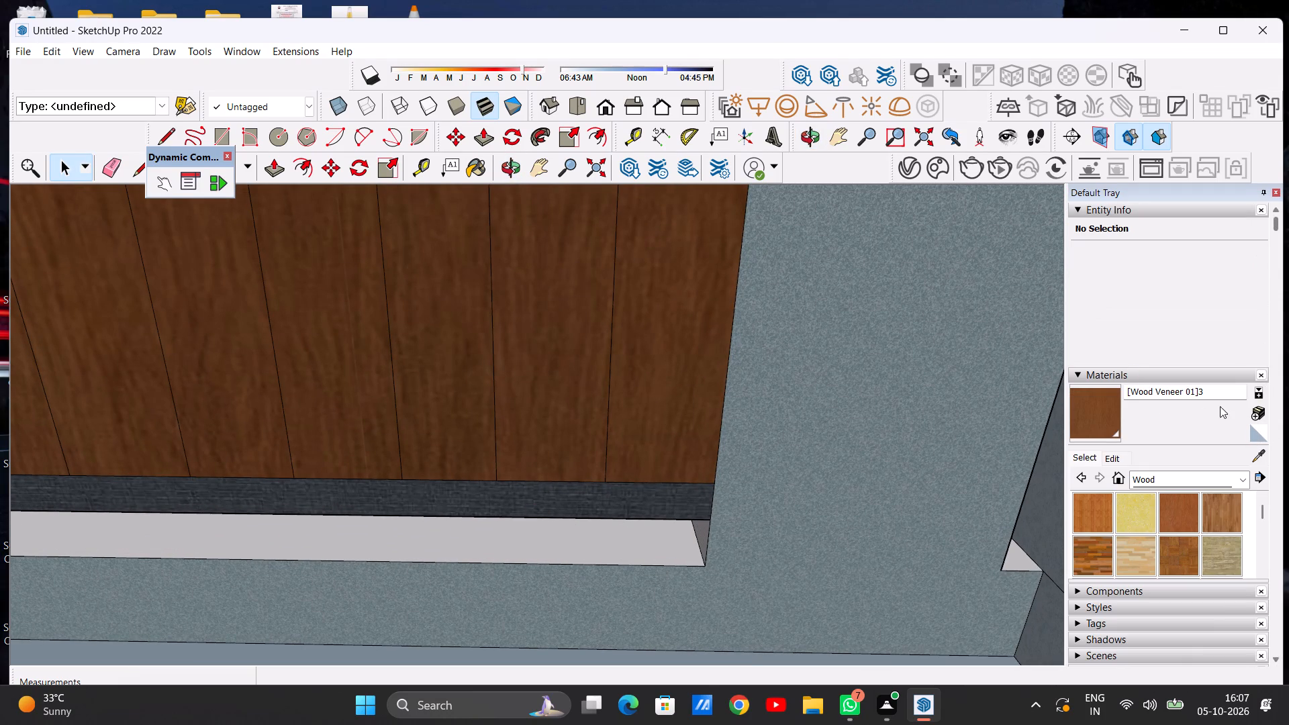
{"action": "left_click", "coordinate": [1084, 456]}
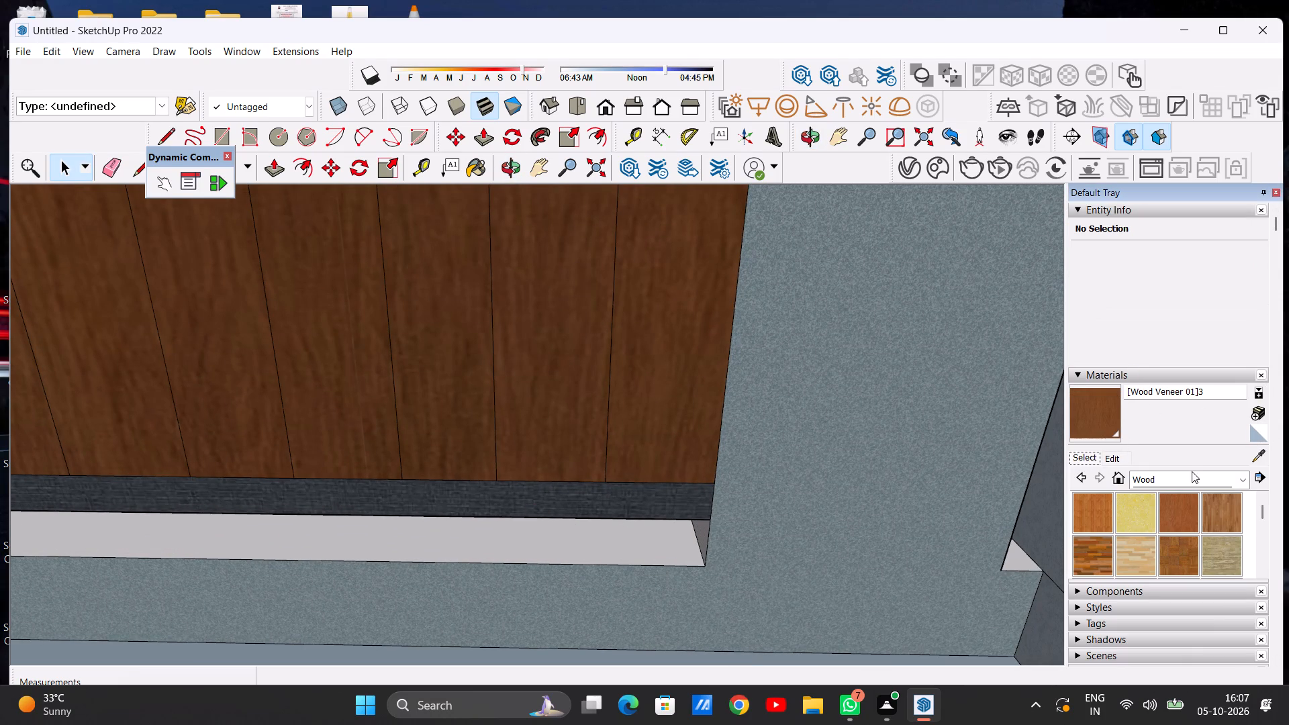
{"action": "left_click", "coordinate": [1079, 464]}
{"action": "left_click", "coordinate": [1080, 458]}
{"action": "scroll", "coordinate": [1155, 526], "scroll_direction": "down", "scroll_amount": 2}
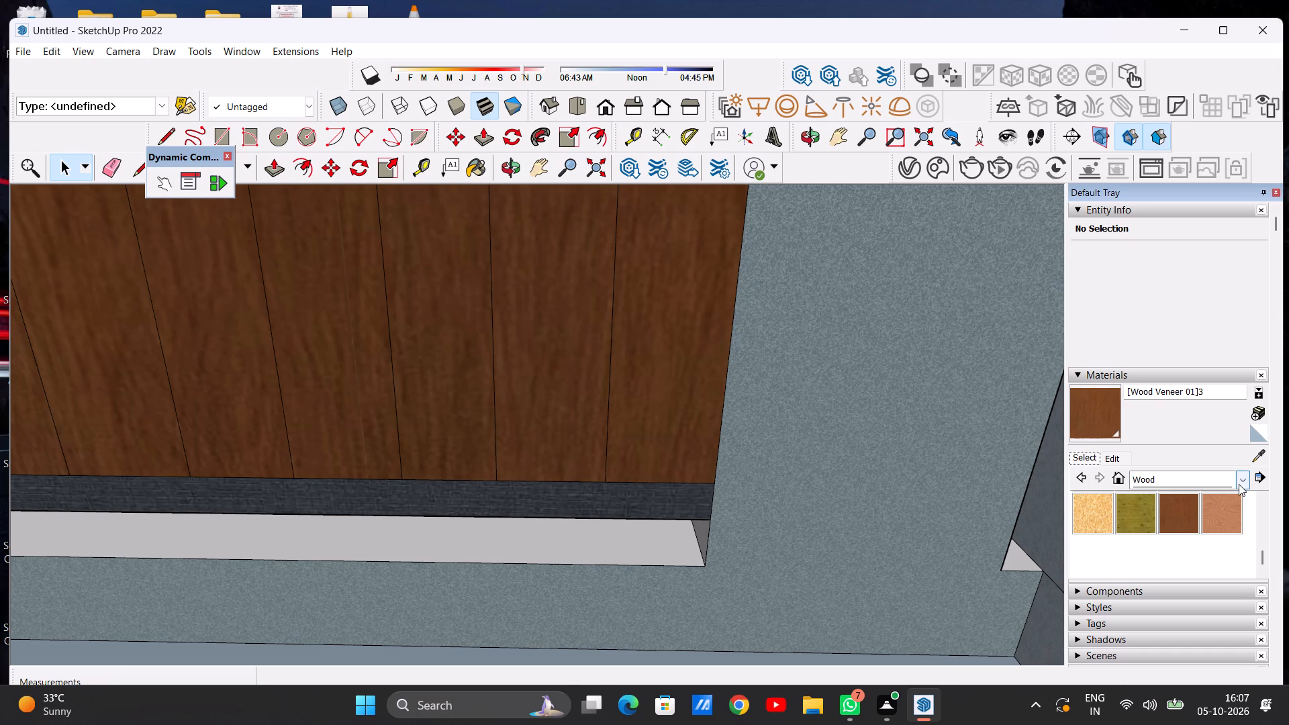
{"action": "left_click", "coordinate": [1239, 484]}
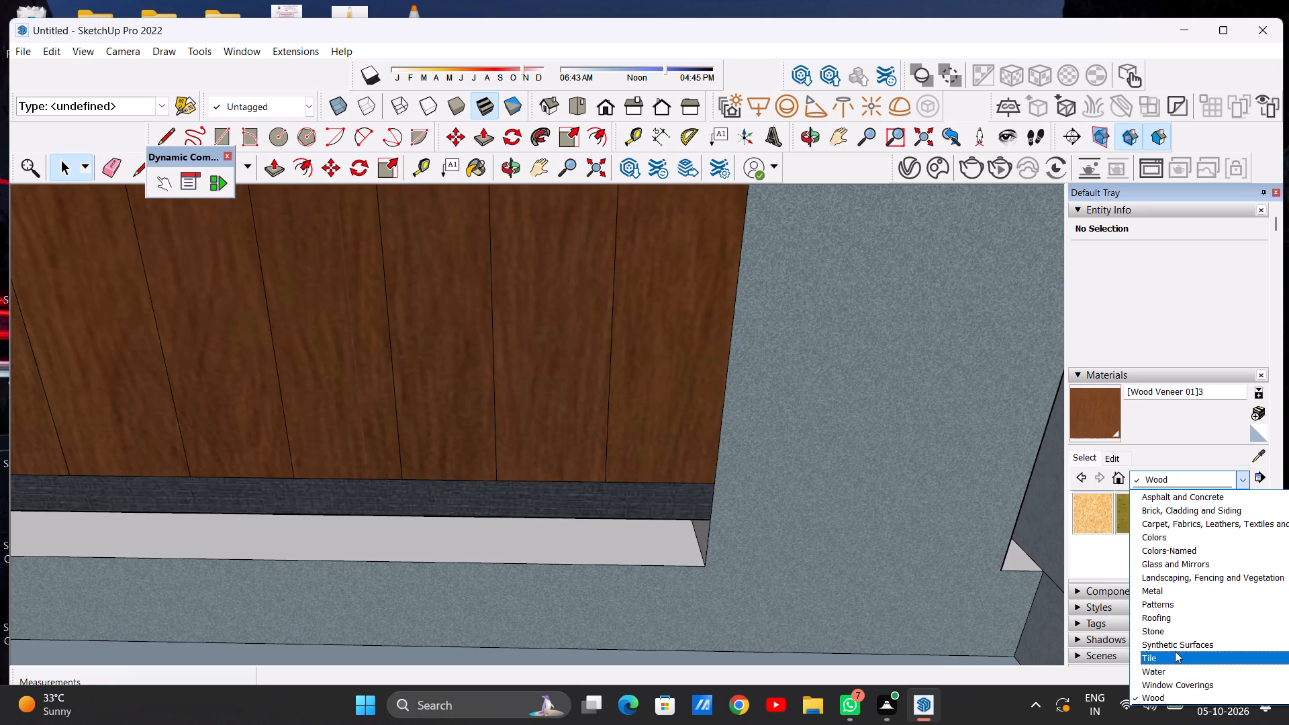
{"action": "left_click", "coordinate": [1174, 650]}
{"action": "left_click", "coordinate": [1141, 565]}
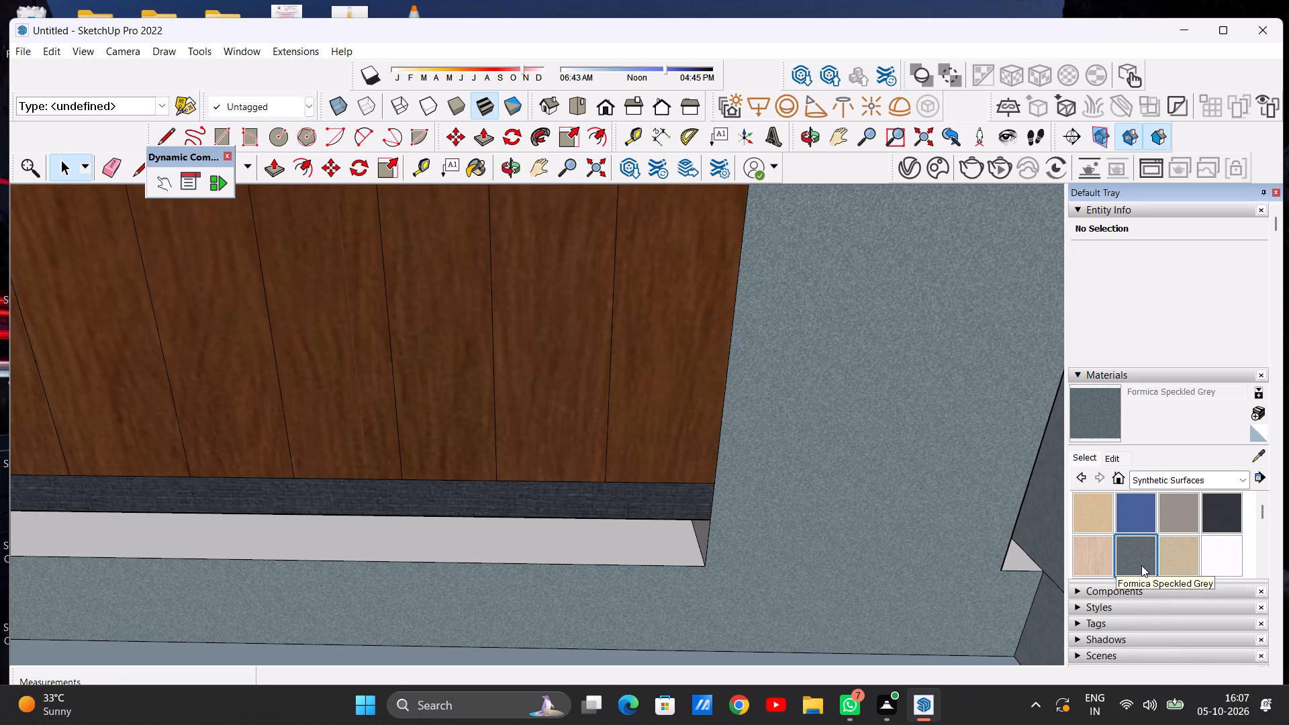
{"action": "scroll", "coordinate": [662, 551], "scroll_direction": "up", "scroll_amount": 5}
{"action": "left_click", "coordinate": [661, 551]}
{"action": "scroll", "coordinate": [787, 552], "scroll_direction": "down", "scroll_amount": 3}
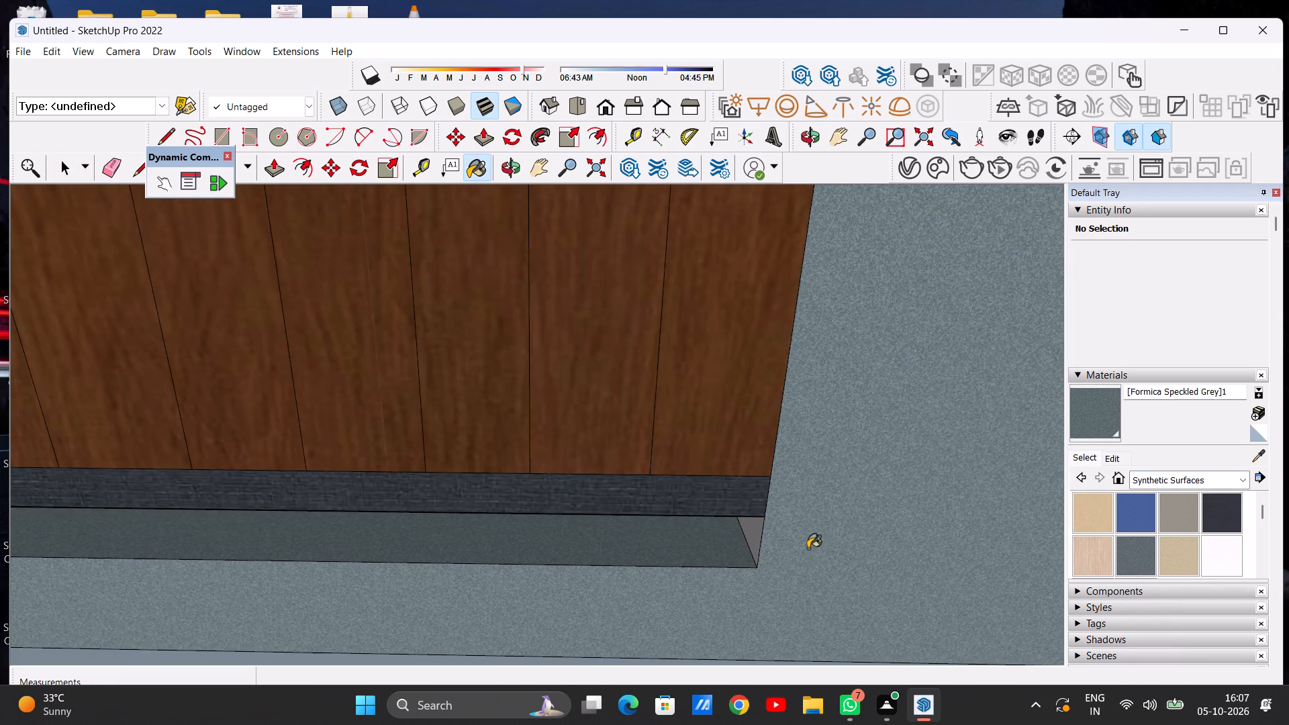
{"action": "scroll", "coordinate": [808, 548], "scroll_direction": "down", "scroll_amount": 20}
{"action": "scroll", "coordinate": [808, 548], "scroll_direction": "down", "scroll_amount": 1}
{"action": "middle_click_drag", "start_coordinate": [696, 566], "coordinate": [810, 532]}
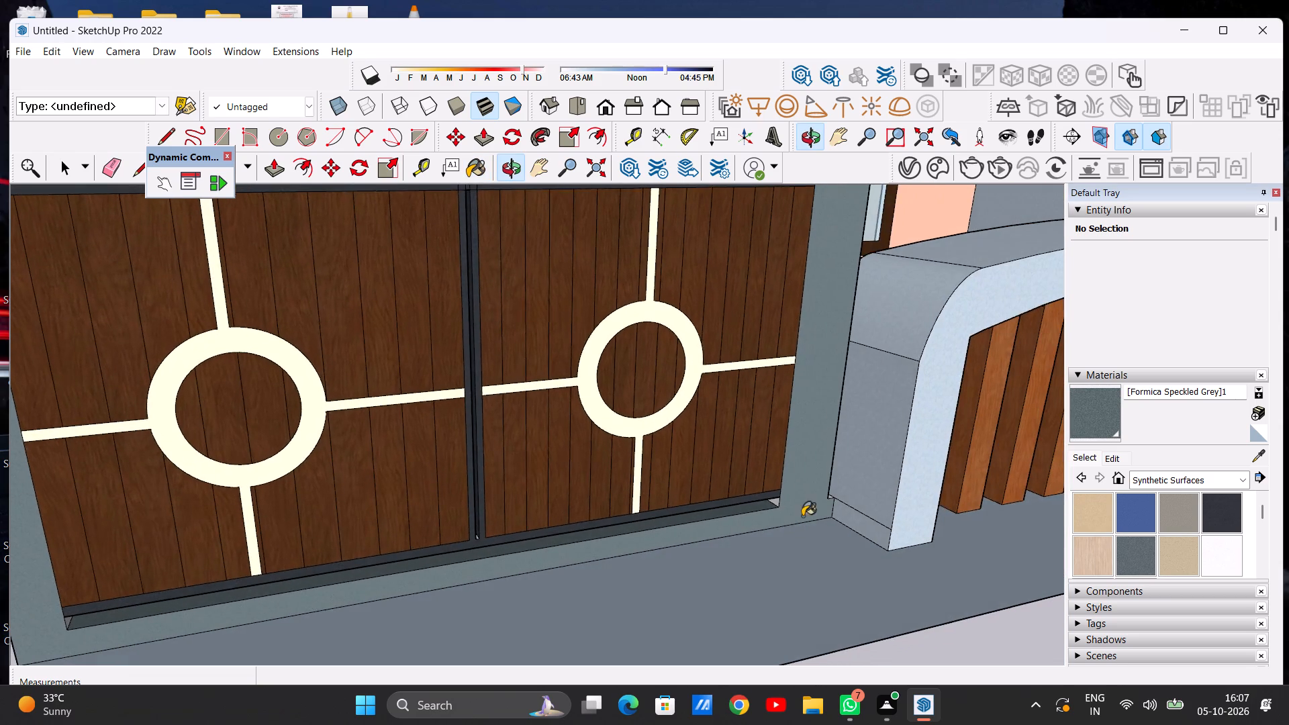
Paint the unpainted lower ends of both gate posts' inner faces, below the gate leaves, with Formica Speckled Grey.
{"action": "scroll", "coordinate": [747, 502], "scroll_direction": "up", "scroll_amount": 7}
{"action": "scroll", "coordinate": [771, 500], "scroll_direction": "up", "scroll_amount": 19}
{"action": "left_click", "coordinate": [804, 486]}
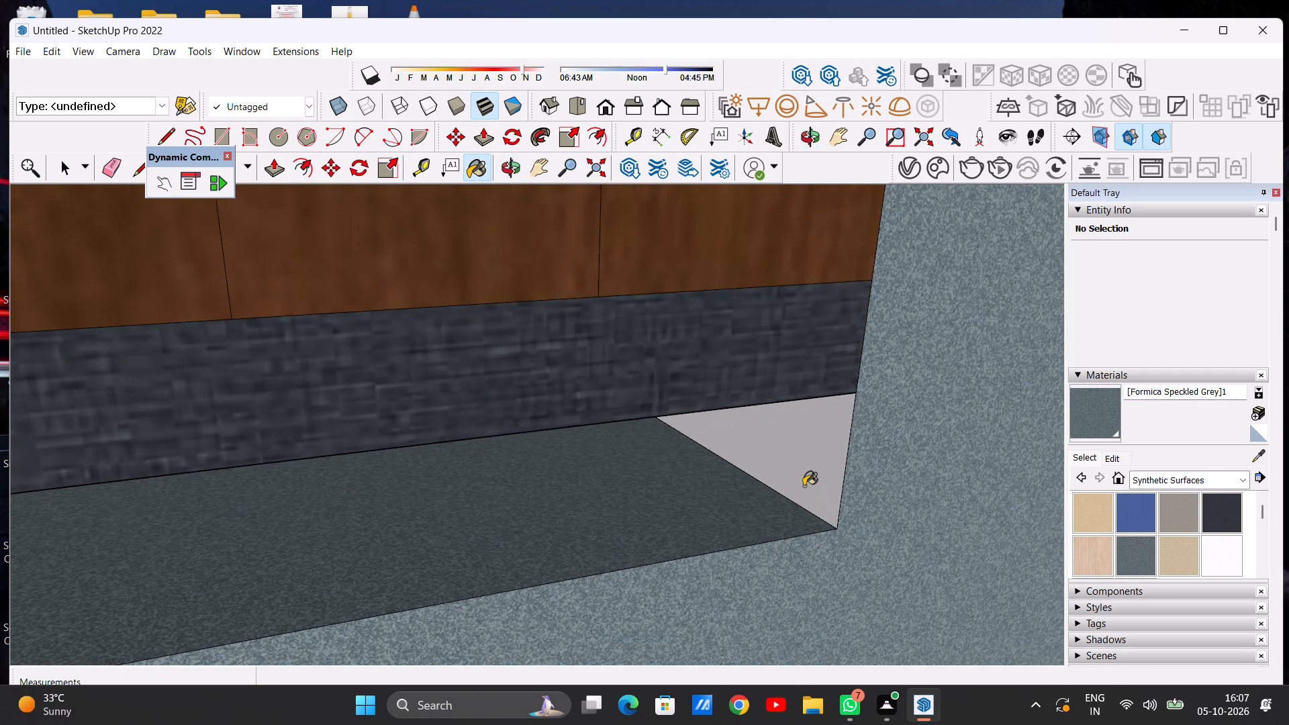
{"action": "scroll", "coordinate": [854, 563], "scroll_direction": "down", "scroll_amount": 20}
{"action": "scroll", "coordinate": [854, 563], "scroll_direction": "down", "scroll_amount": 15}
{"action": "middle_click_drag", "start_coordinate": [813, 527], "coordinate": [650, 557]}
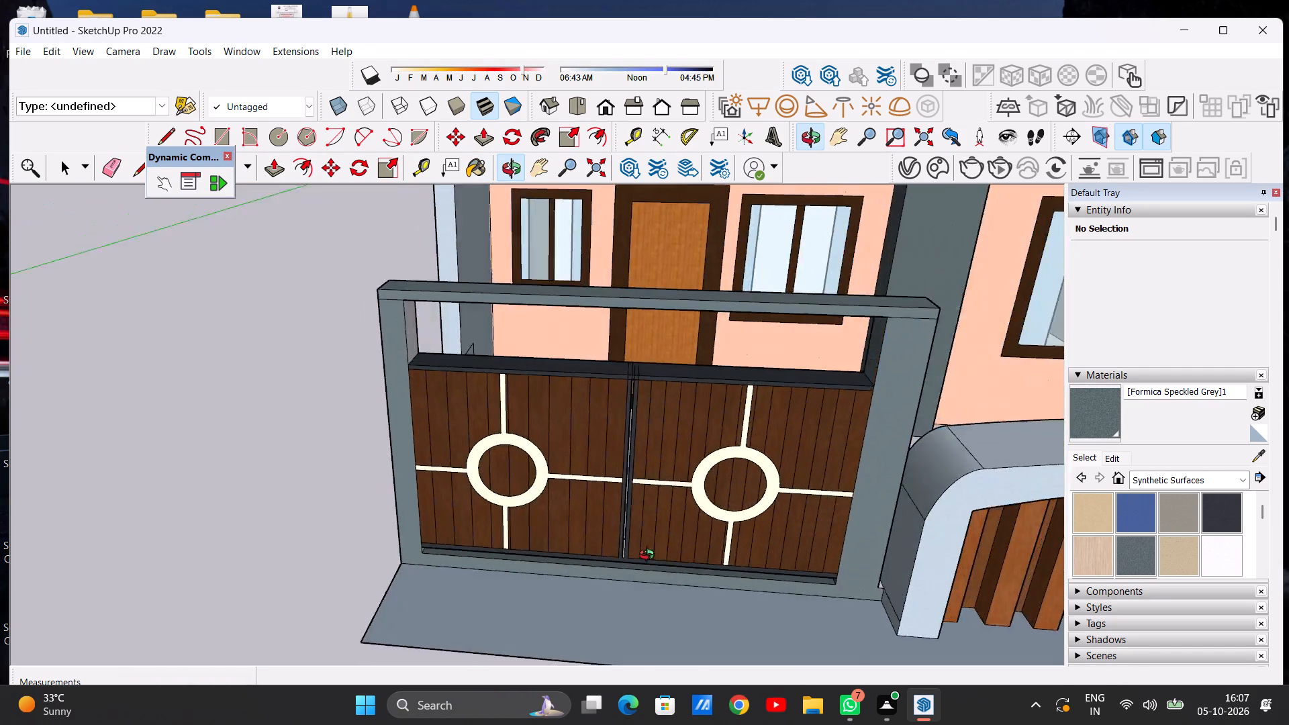
{"action": "middle_click_drag", "start_coordinate": [650, 557], "coordinate": [429, 528]}
{"action": "scroll", "coordinate": [403, 495], "scroll_direction": "up", "scroll_amount": 8}
{"action": "scroll", "coordinate": [423, 537], "scroll_direction": "up", "scroll_amount": 18}
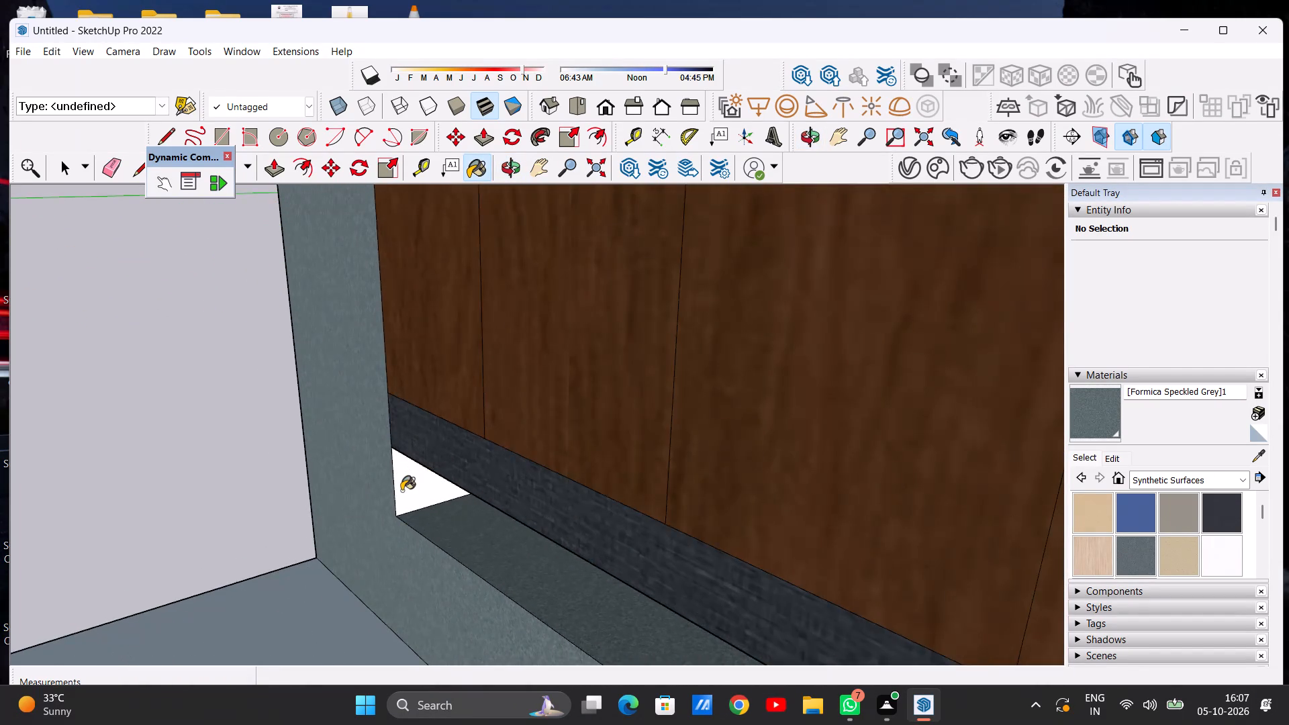
{"action": "scroll", "coordinate": [401, 491], "scroll_direction": "up", "scroll_amount": 4}
{"action": "left_click", "coordinate": [401, 491]}
{"action": "left_click", "coordinate": [438, 579]}
{"action": "left_click", "coordinate": [473, 583]}
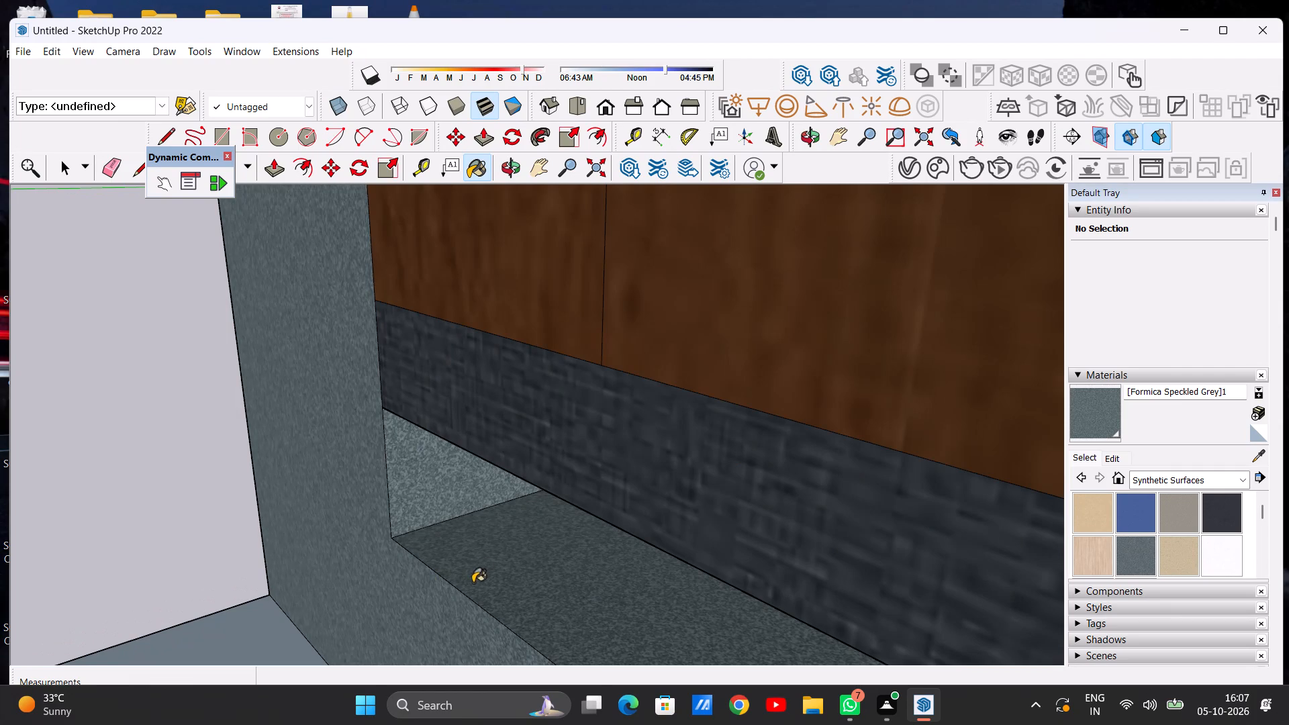
{"action": "left_click", "coordinate": [456, 602]}
Paint the unpainted inner face of the outer gate post, above the gate leaves, with Formica Speckled Grey.
{"action": "scroll", "coordinate": [435, 616], "scroll_direction": "down", "scroll_amount": 20}
{"action": "scroll", "coordinate": [435, 616], "scroll_direction": "down", "scroll_amount": 16}
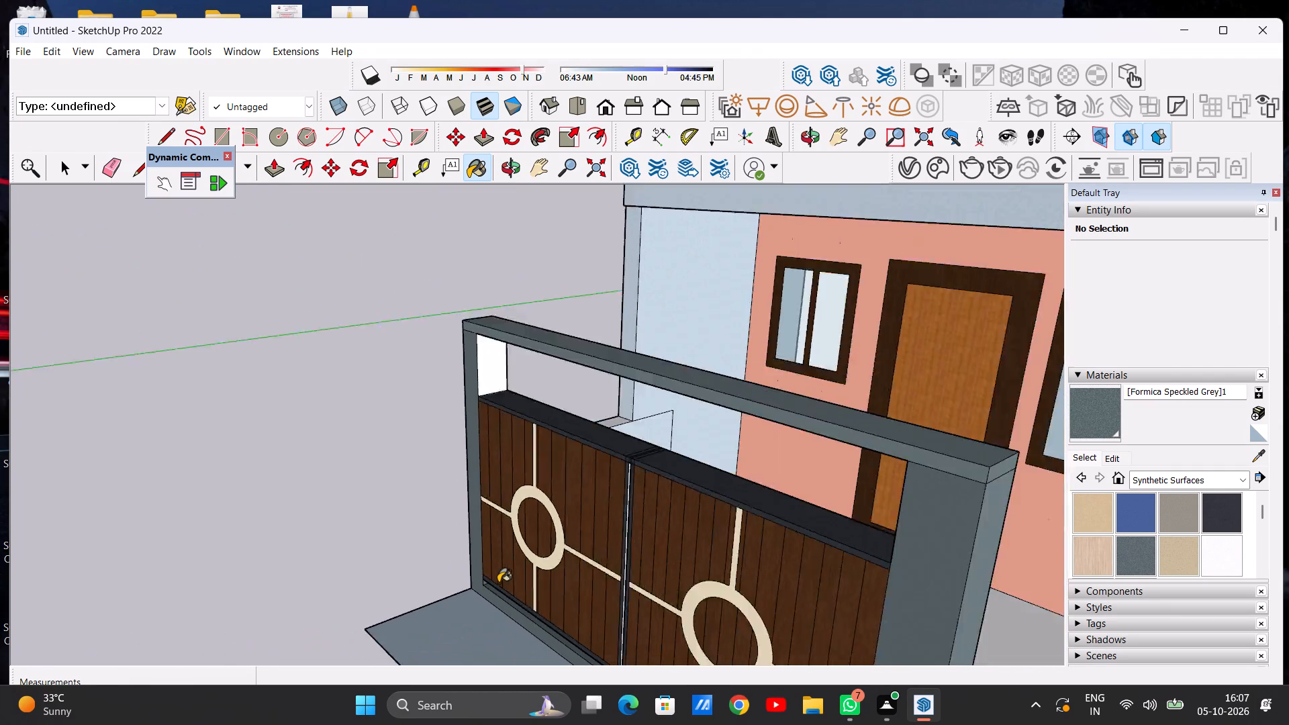
{"action": "scroll", "coordinate": [498, 583], "scroll_direction": "down", "scroll_amount": 2}
{"action": "middle_click_drag", "start_coordinate": [461, 592], "coordinate": [779, 481]}
{"action": "middle_click_drag", "start_coordinate": [779, 486], "coordinate": [765, 515]}
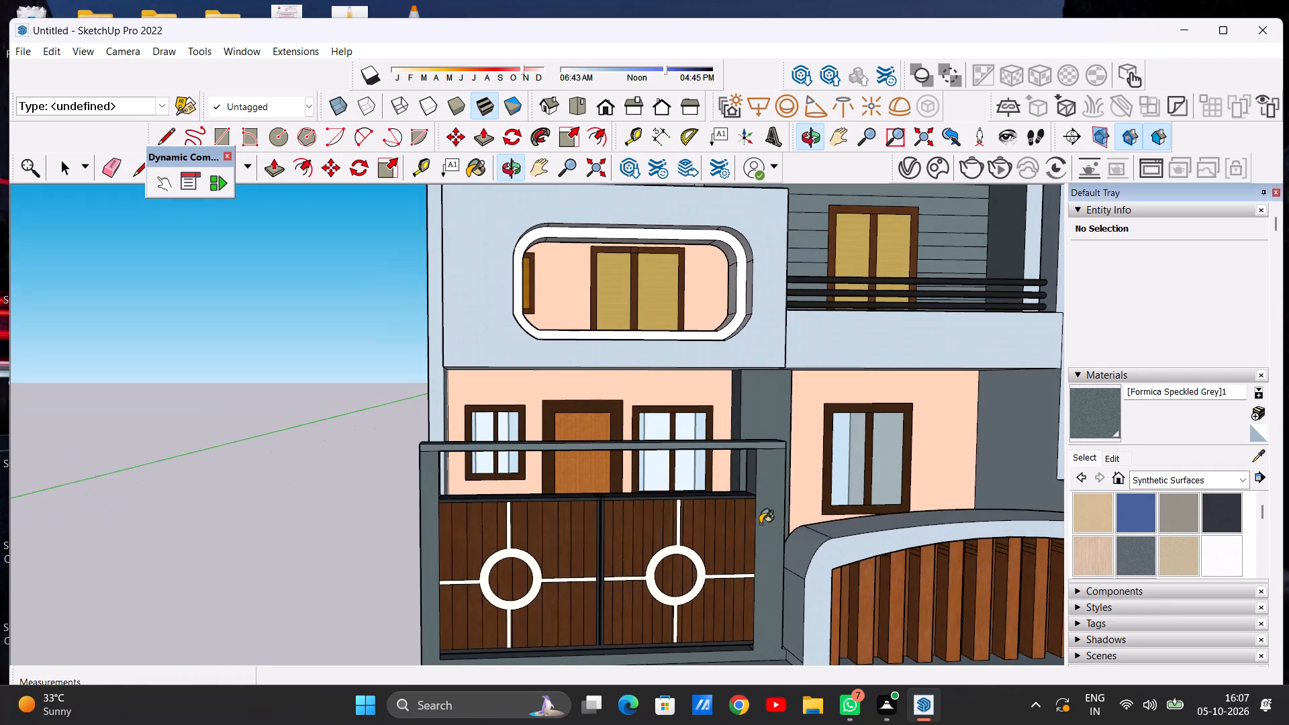
{"action": "middle_click", "coordinate": [752, 535]}
{"action": "scroll", "coordinate": [626, 564], "scroll_direction": "down", "scroll_amount": 4}
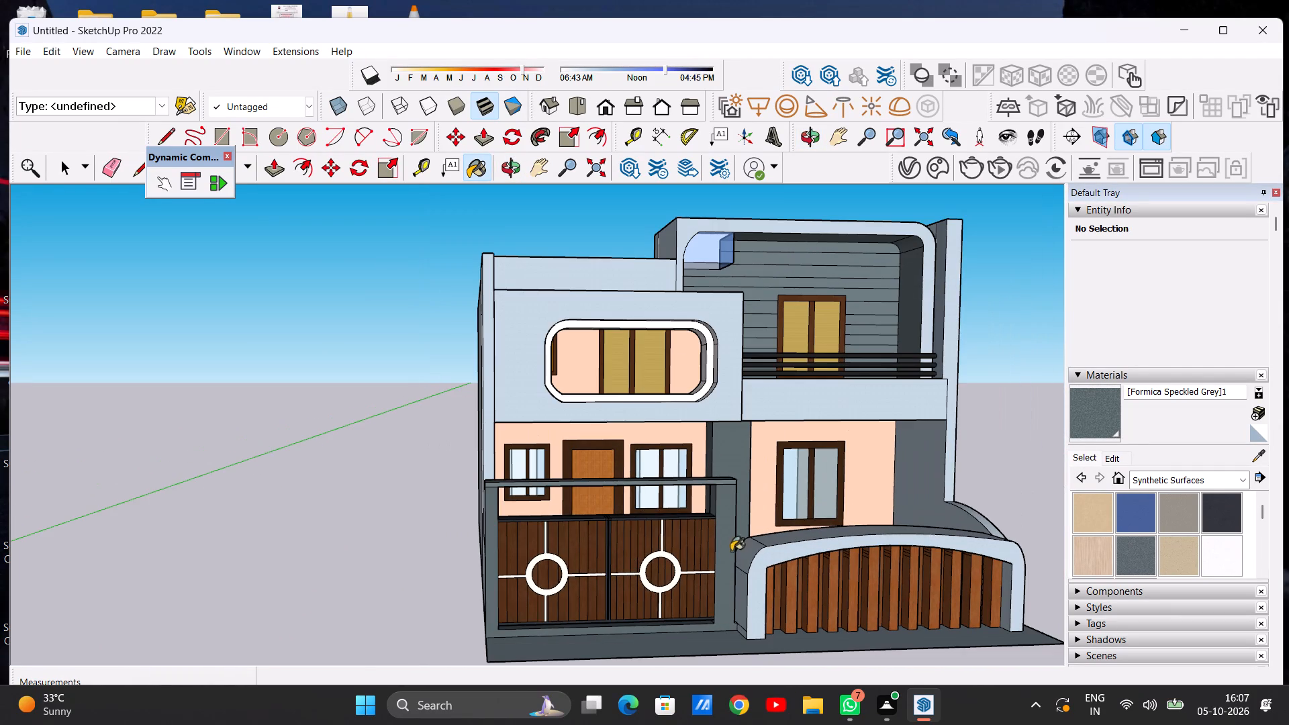
{"action": "scroll", "coordinate": [749, 546], "scroll_direction": "up", "scroll_amount": 6}
{"action": "middle_click_drag", "start_coordinate": [667, 470], "coordinate": [642, 503]}
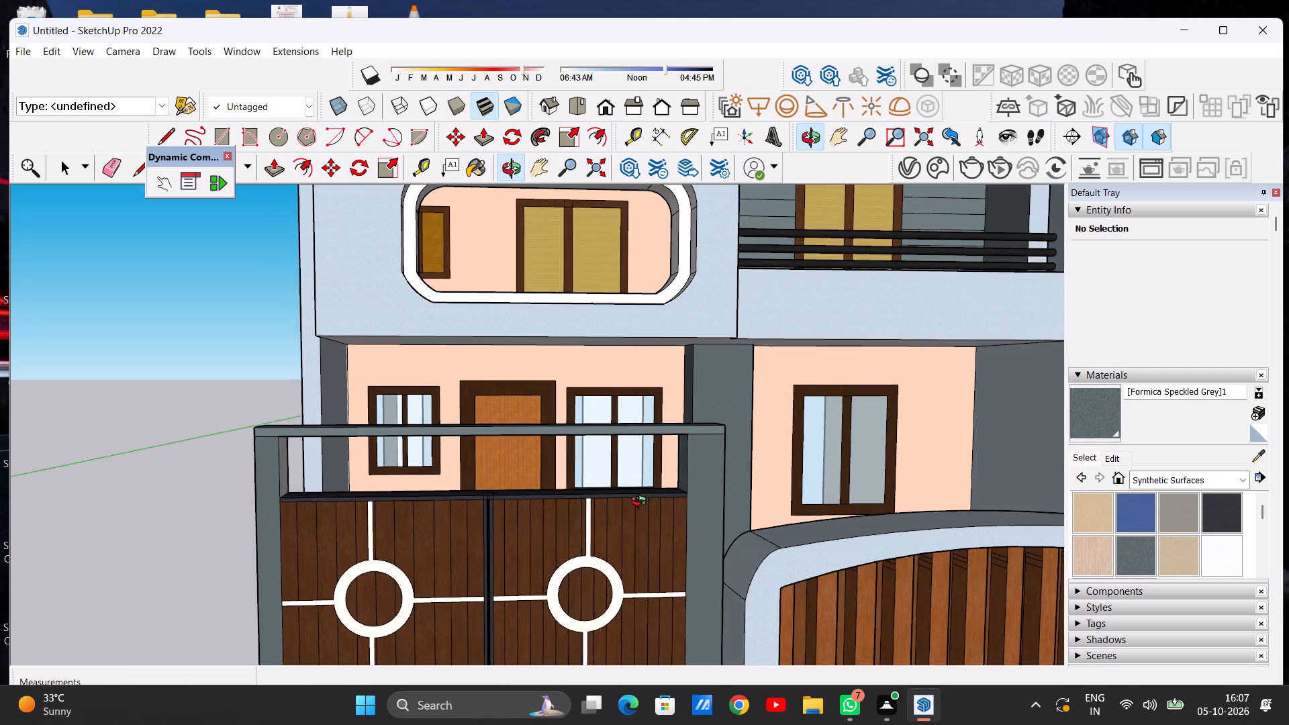
{"action": "middle_click_drag", "start_coordinate": [642, 503], "coordinate": [457, 416]}
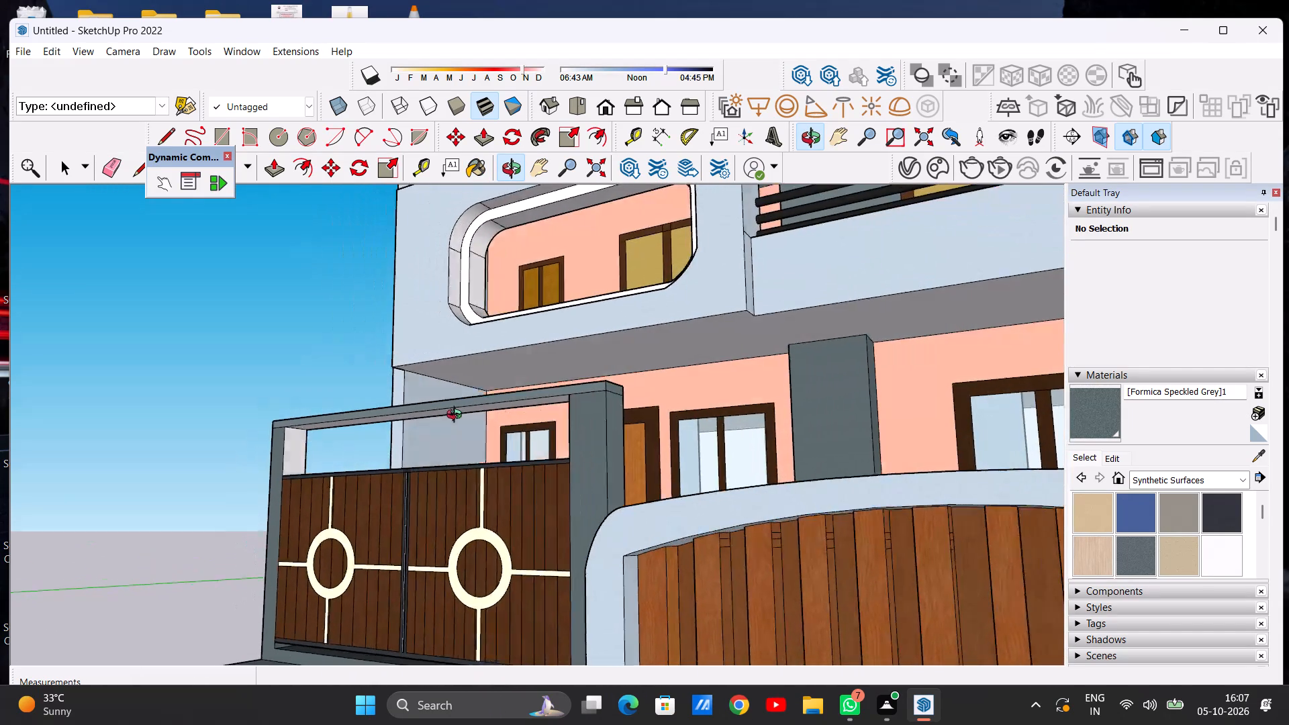
{"action": "middle_click_drag", "start_coordinate": [457, 416], "coordinate": [456, 418]}
{"action": "scroll", "coordinate": [516, 477], "scroll_direction": "down", "scroll_amount": 11}
{"action": "scroll", "coordinate": [436, 414], "scroll_direction": "up", "scroll_amount": 4}
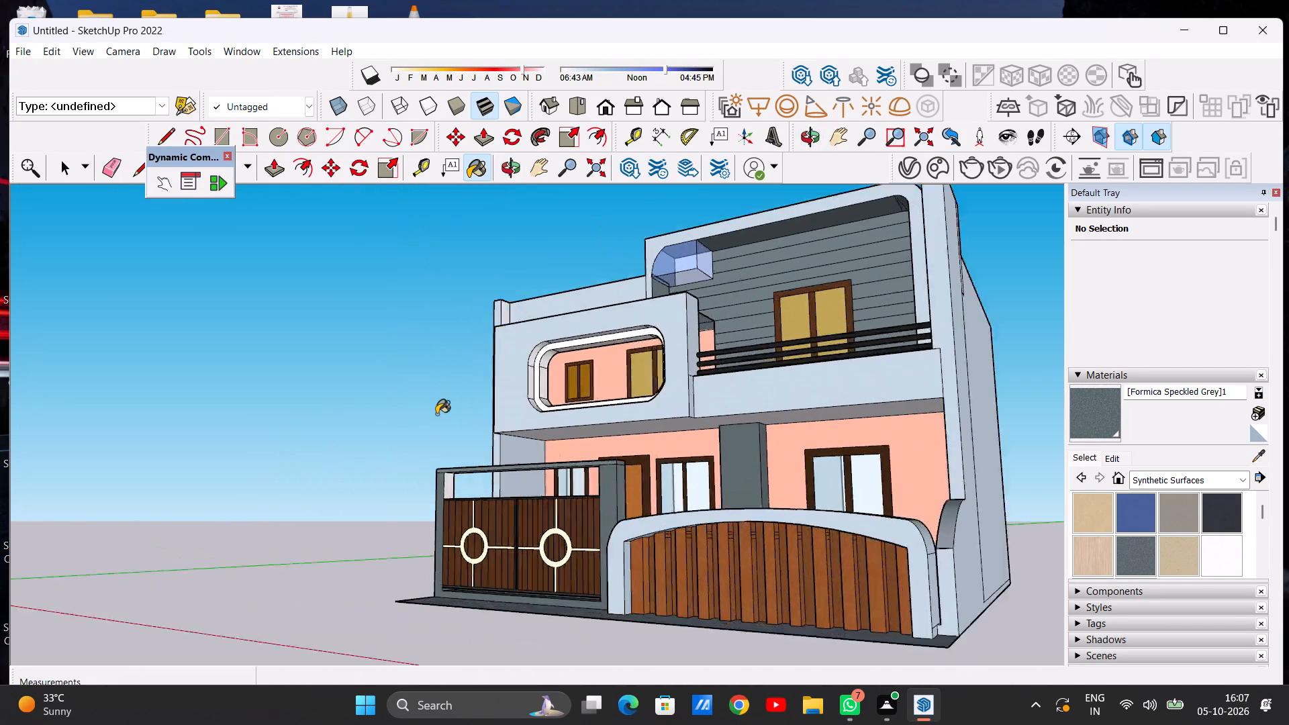
{"action": "scroll", "coordinate": [436, 414], "scroll_direction": "up", "scroll_amount": 4}
{"action": "scroll", "coordinate": [463, 536], "scroll_direction": "up", "scroll_amount": 7}
{"action": "scroll", "coordinate": [485, 575], "scroll_direction": "down", "scroll_amount": 7}
{"action": "left_click", "coordinate": [489, 646]}
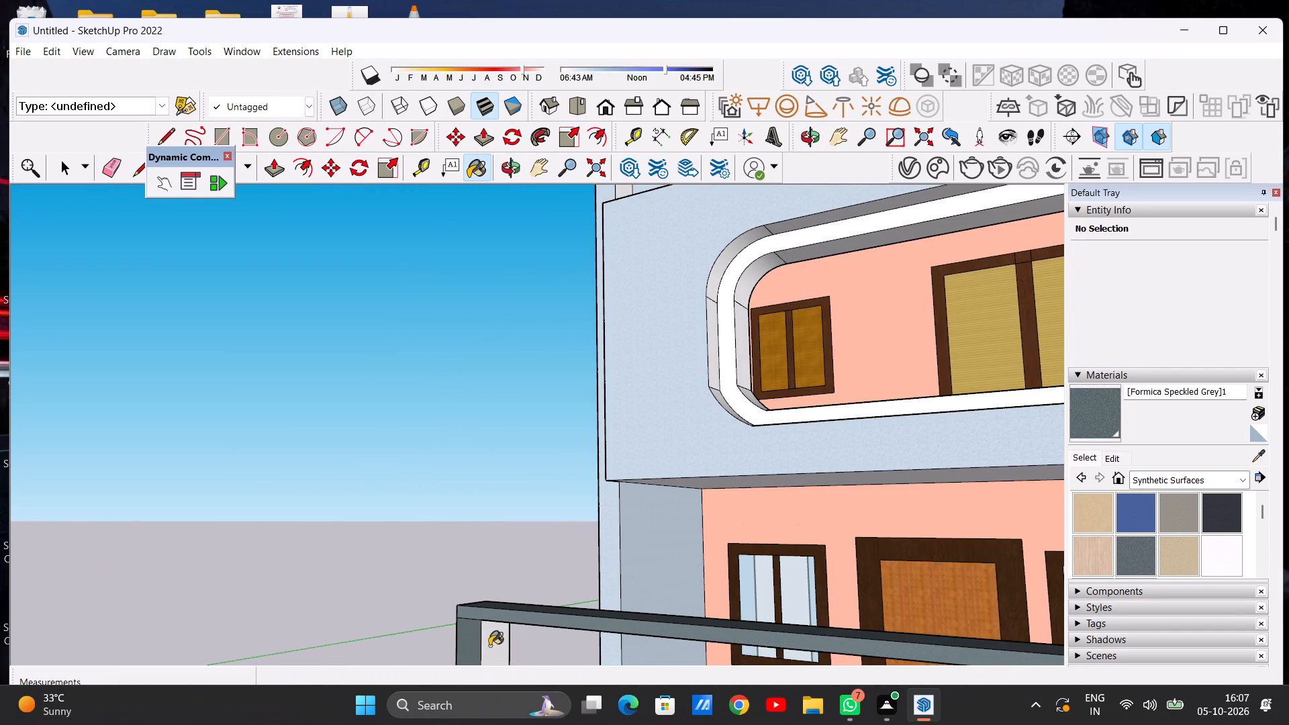
Paint the unpainted underside of the gate frame's top beam with Formica Speckled Grey.
{"action": "scroll", "coordinate": [591, 540], "scroll_direction": "down", "scroll_amount": 5}
{"action": "middle_click_drag", "start_coordinate": [626, 665], "coordinate": [639, 555]}
{"action": "middle_click_drag", "start_coordinate": [663, 623], "coordinate": [667, 559]}
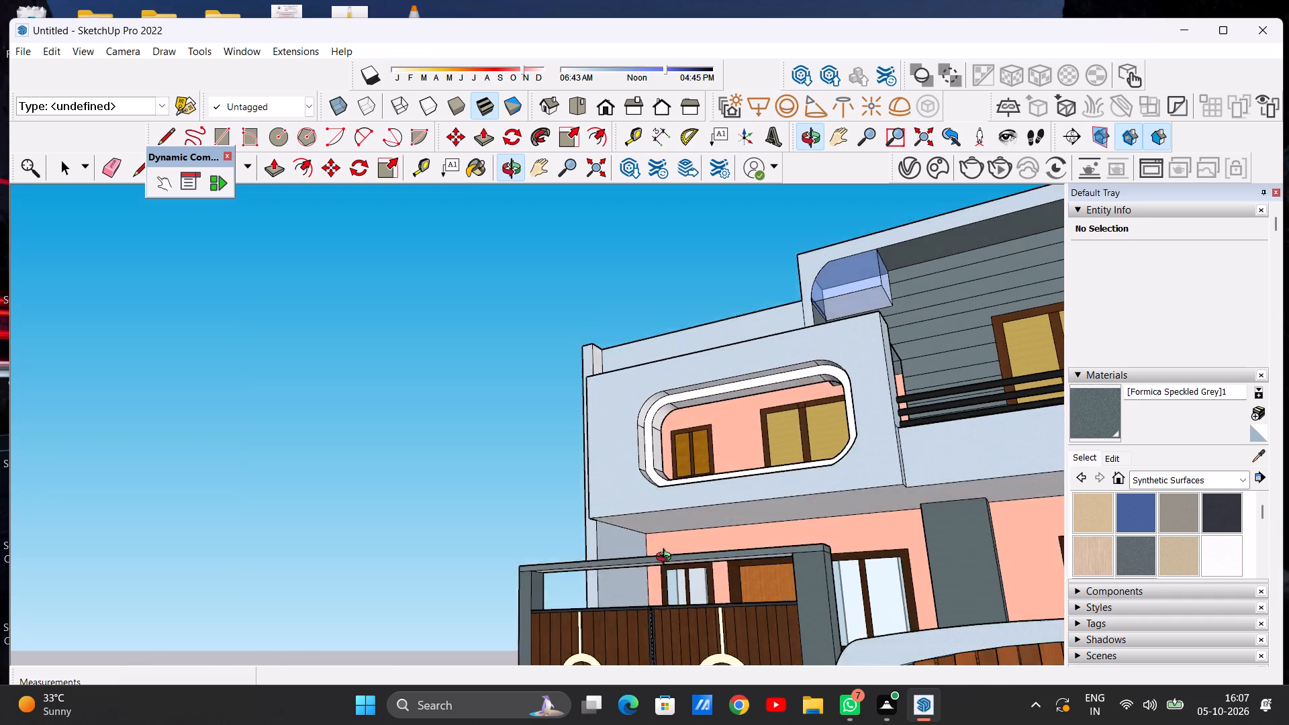
{"action": "middle_click_drag", "start_coordinate": [667, 559], "coordinate": [670, 492]}
{"action": "scroll", "coordinate": [785, 521], "scroll_direction": "up", "scroll_amount": 12}
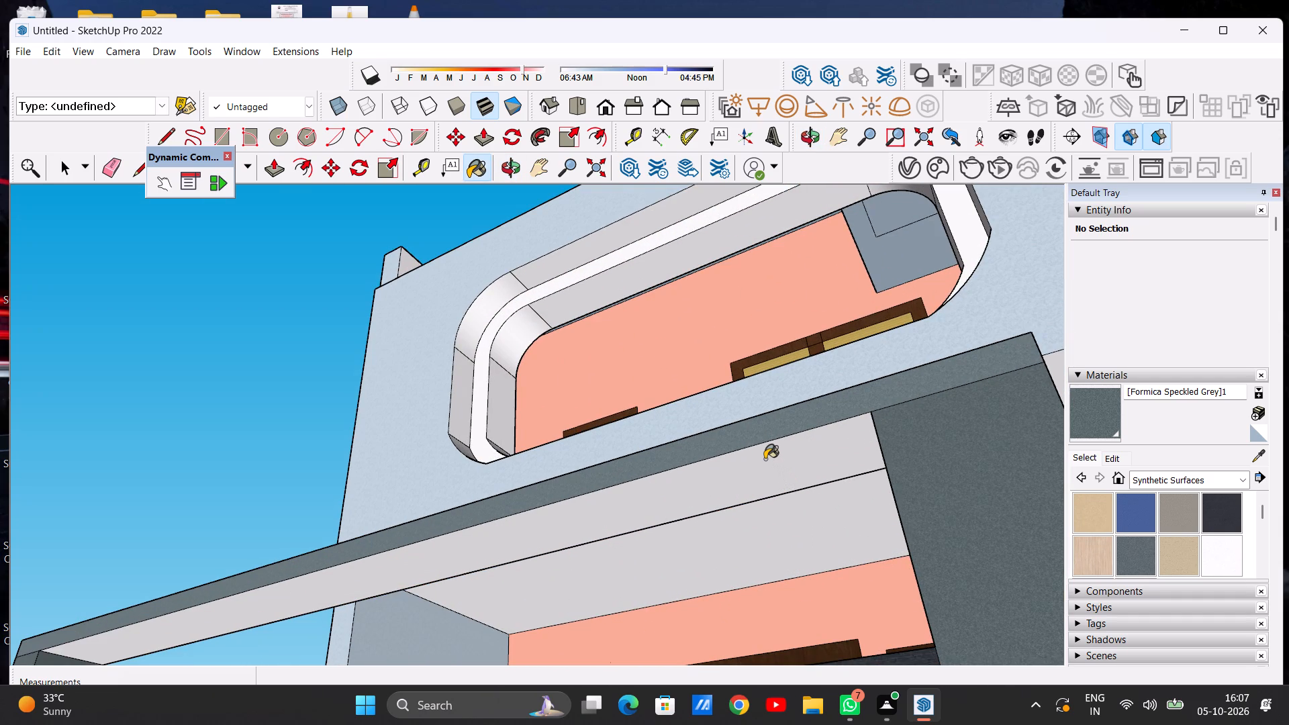
{"action": "left_click", "coordinate": [765, 459]}
{"action": "key", "text": "space"}
Examine the whole house exterior from the front and from the gate side for surfaces that still lack a material.
{"action": "scroll", "coordinate": [787, 570], "scroll_direction": "down", "scroll_amount": 4}
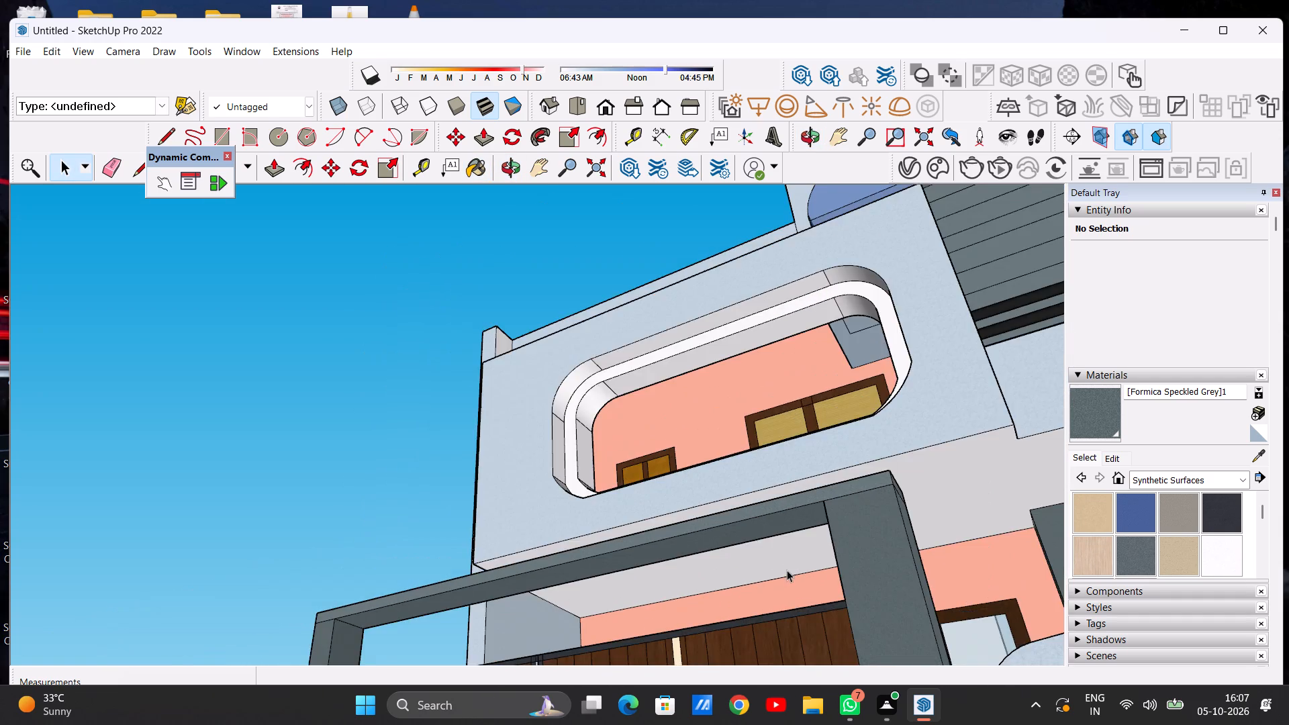
{"action": "scroll", "coordinate": [787, 570], "scroll_direction": "down", "scroll_amount": 19}
{"action": "middle_click_drag", "start_coordinate": [766, 471], "coordinate": [851, 685]}
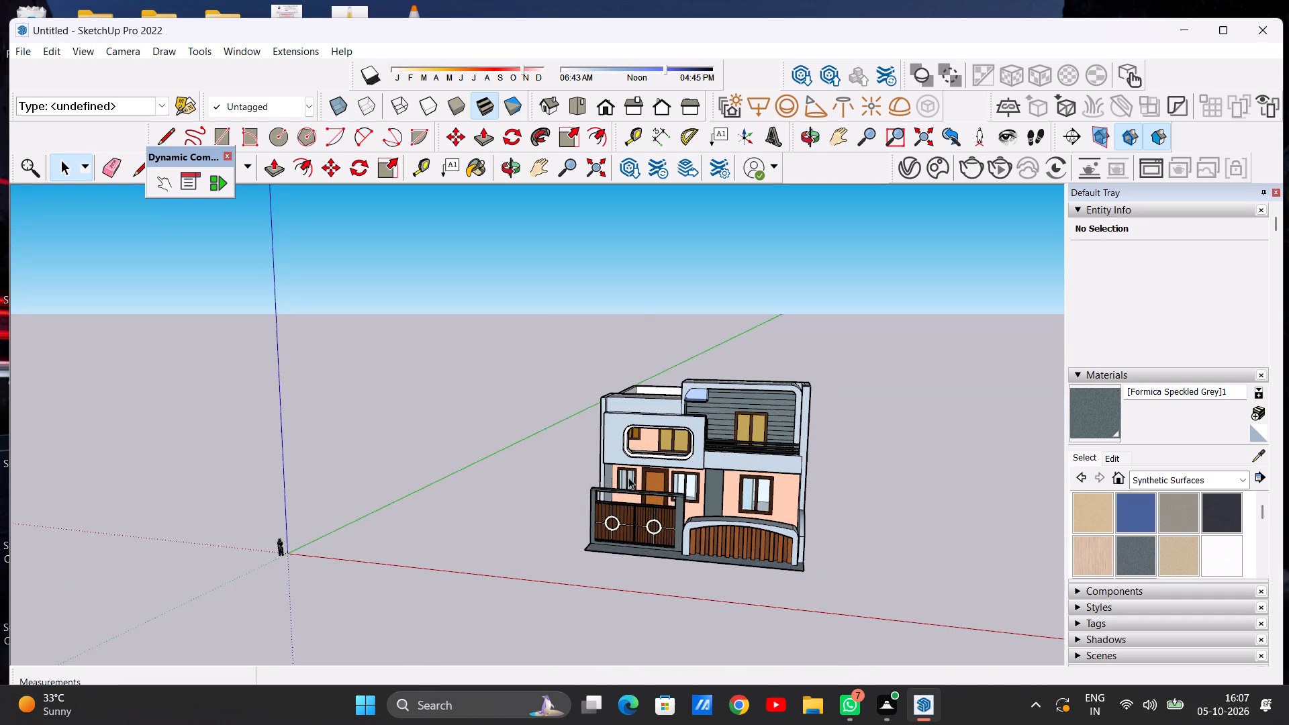
{"action": "middle_click_drag", "start_coordinate": [627, 481], "coordinate": [641, 504]}
{"action": "scroll", "coordinate": [751, 443], "scroll_direction": "up", "scroll_amount": 6}
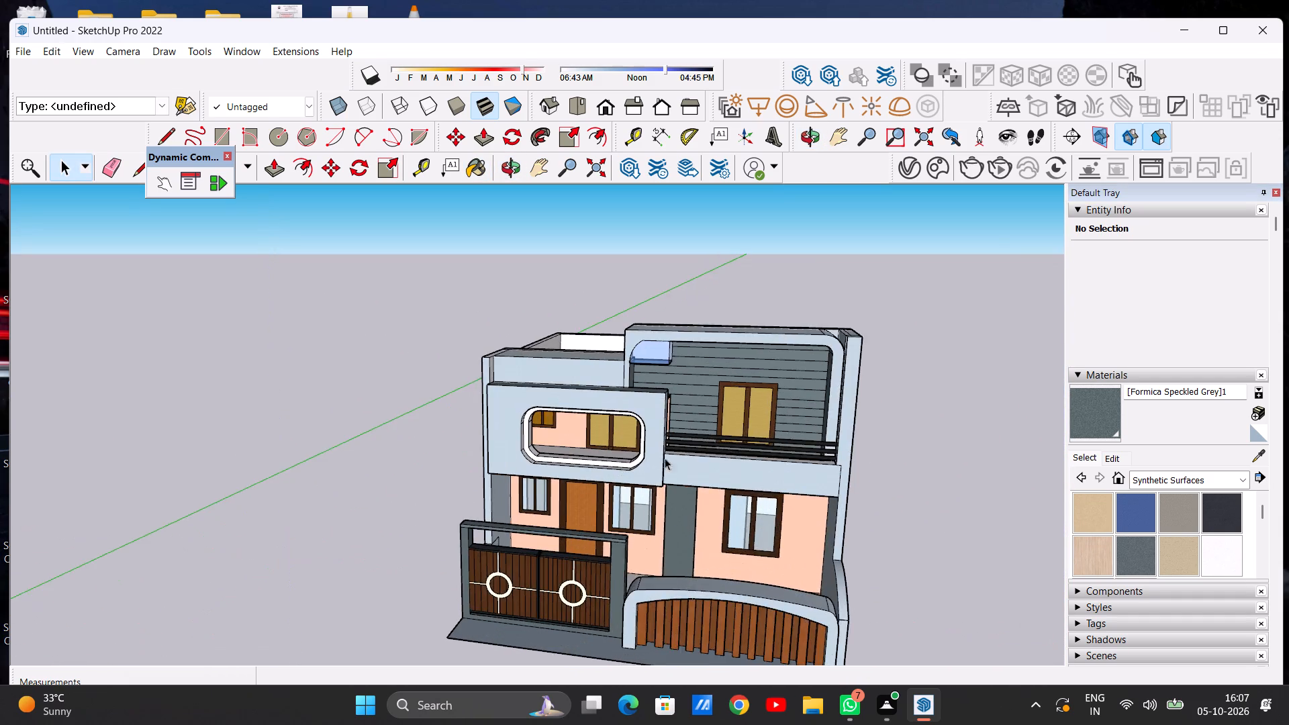
{"action": "scroll", "coordinate": [638, 507], "scroll_direction": "up", "scroll_amount": 8}
{"action": "scroll", "coordinate": [713, 512], "scroll_direction": "down", "scroll_amount": 7}
{"action": "middle_click_drag", "start_coordinate": [619, 519], "coordinate": [952, 381]}
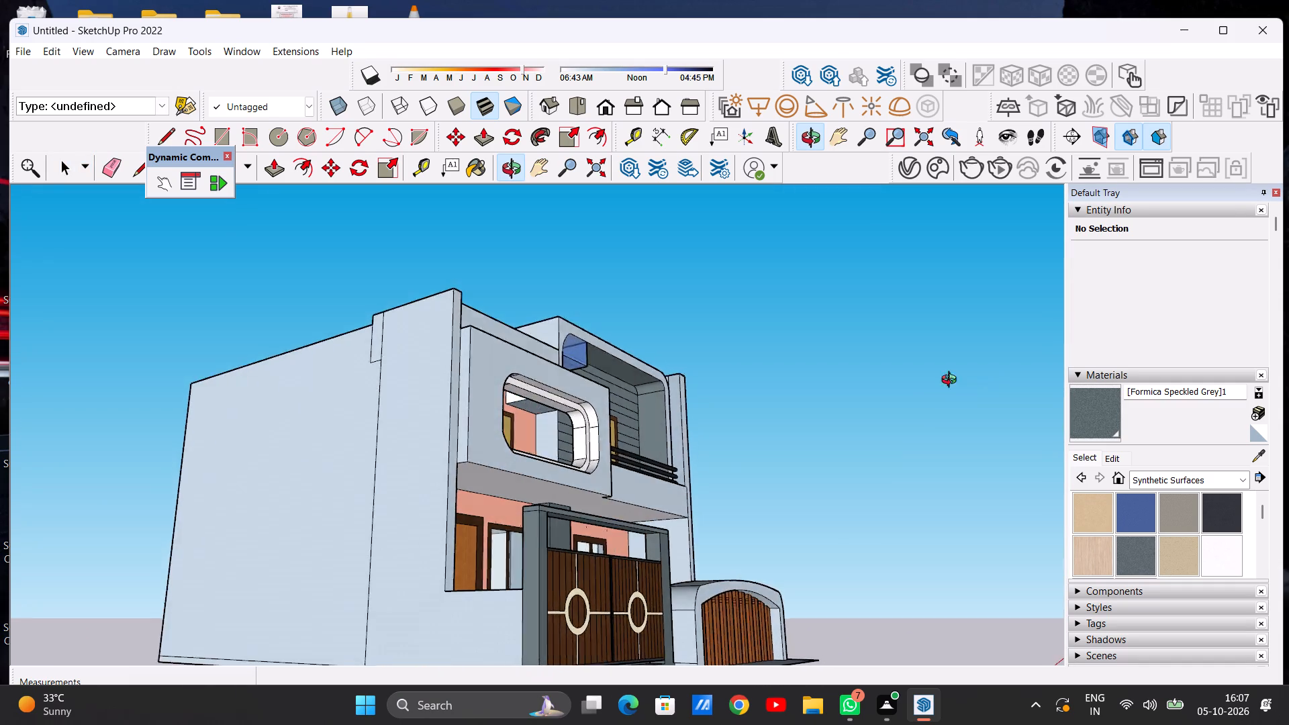
{"action": "middle_click_drag", "start_coordinate": [952, 381], "coordinate": [638, 446]}
{"action": "scroll", "coordinate": [666, 449], "scroll_direction": "down", "scroll_amount": 10}
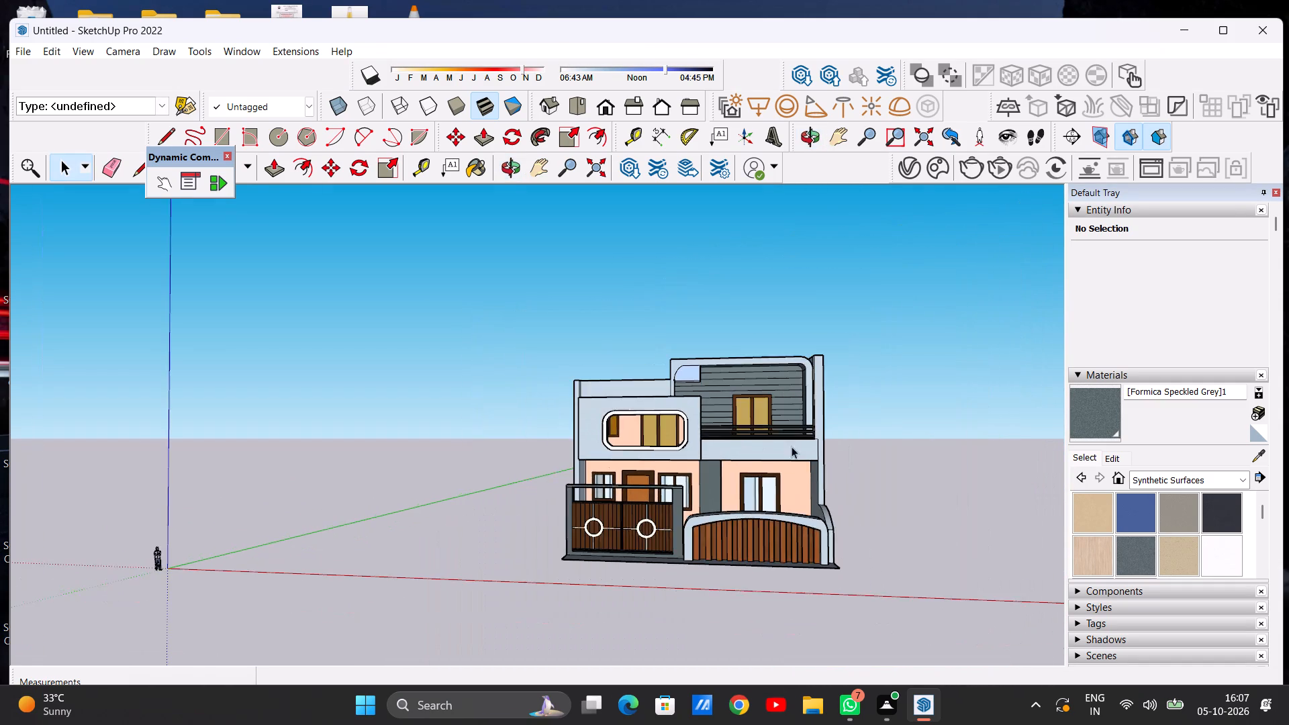
{"action": "middle_click_drag", "start_coordinate": [912, 449], "coordinate": [833, 468]}
{"action": "middle_click_drag", "start_coordinate": [643, 485], "coordinate": [720, 485]}
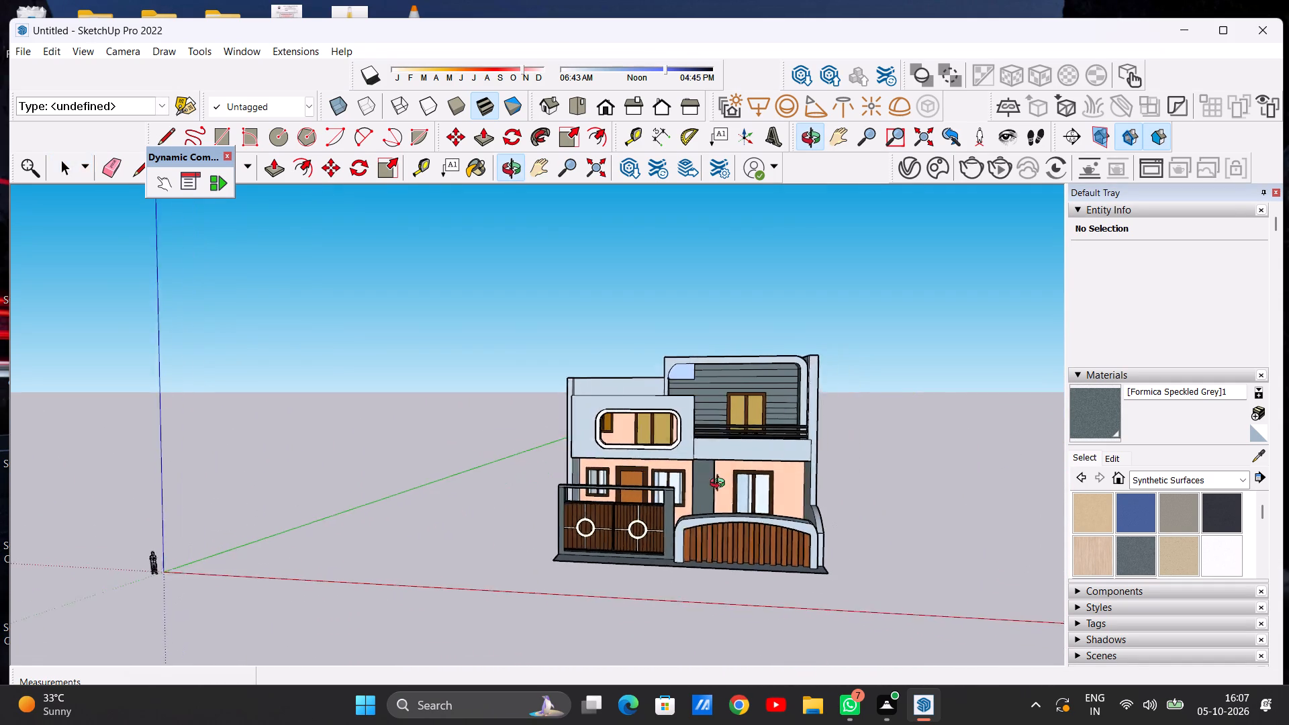
{"action": "middle_click_drag", "start_coordinate": [720, 485], "coordinate": [736, 485]}
{"action": "scroll", "coordinate": [659, 438], "scroll_direction": "up", "scroll_amount": 8}
{"action": "scroll", "coordinate": [642, 456], "scroll_direction": "down", "scroll_amount": 6}
{"action": "middle_click_drag", "start_coordinate": [583, 461], "coordinate": [816, 454]}
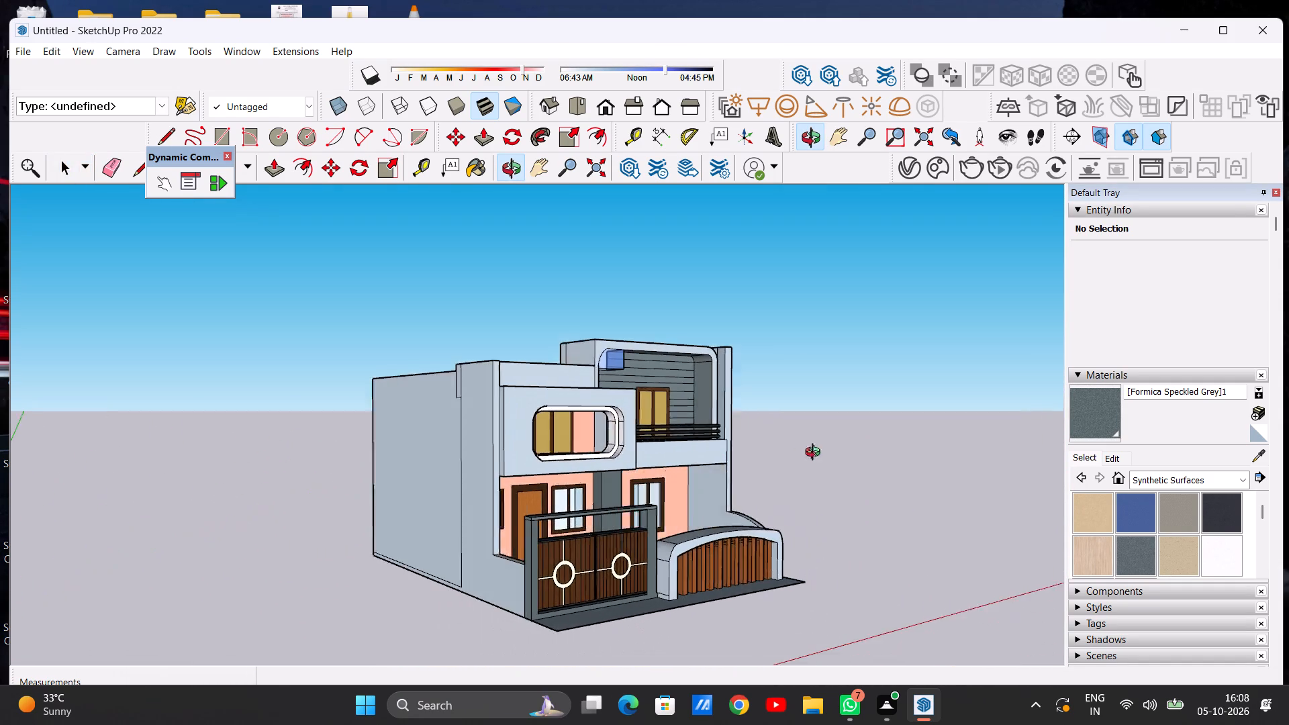
{"action": "middle_click_drag", "start_coordinate": [816, 454], "coordinate": [860, 444]}
{"action": "scroll", "coordinate": [500, 398], "scroll_direction": "up", "scroll_amount": 7}
{"action": "scroll", "coordinate": [500, 398], "scroll_direction": "down", "scroll_amount": 7}
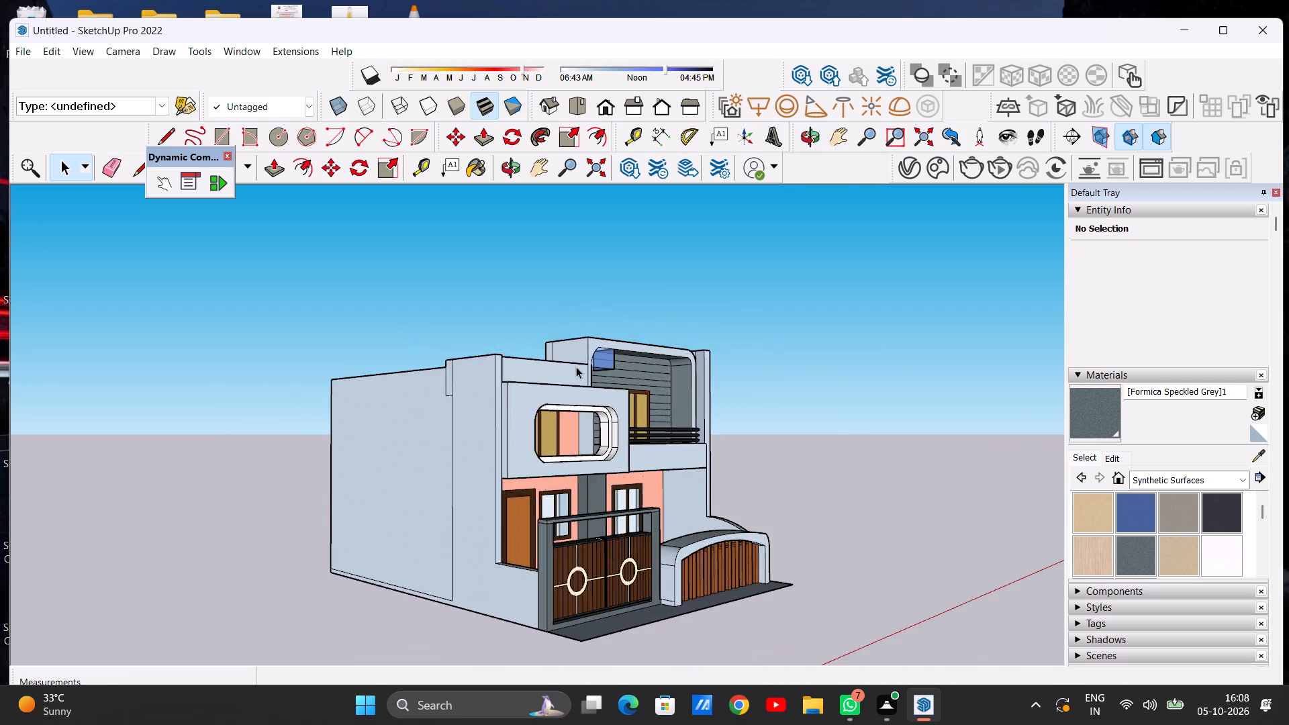
Paint the unpainted top of the gate-side wall, next to the front roof parapet, with Terrazzo Light Blue.
{"action": "middle_click_drag", "start_coordinate": [567, 371], "coordinate": [426, 545]}
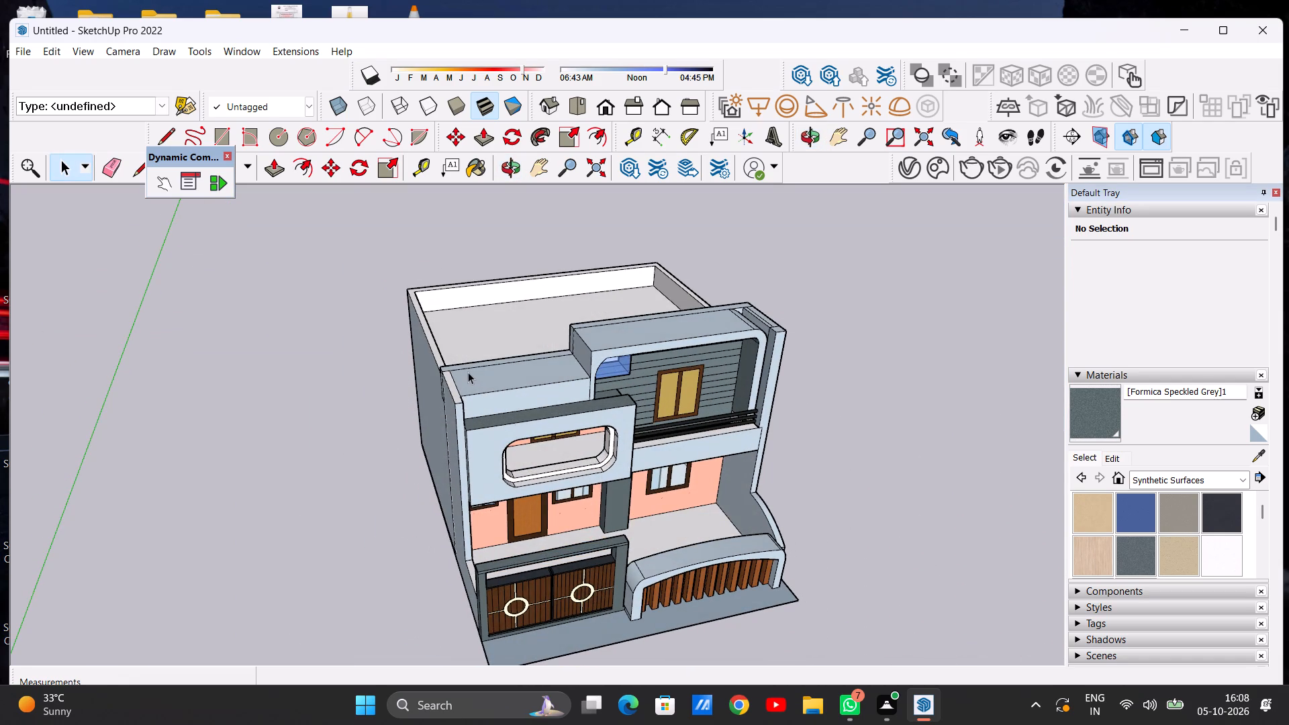
{"action": "scroll", "coordinate": [468, 372], "scroll_direction": "up", "scroll_amount": 7}
{"action": "scroll", "coordinate": [1129, 528], "scroll_direction": "down", "scroll_amount": 1}
{"action": "left_click", "coordinate": [1088, 523]}
{"action": "scroll", "coordinate": [444, 369], "scroll_direction": "up", "scroll_amount": 10}
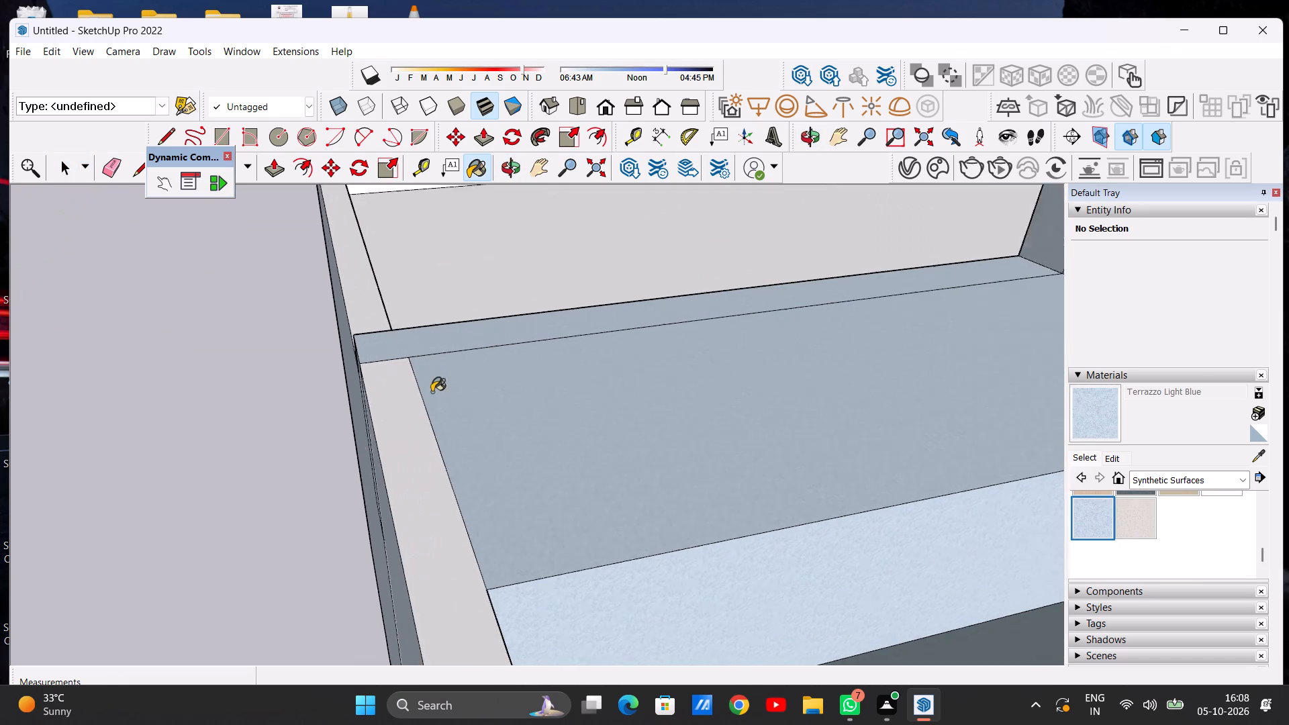
{"action": "scroll", "coordinate": [432, 392], "scroll_direction": "up", "scroll_amount": 2}
{"action": "left_click", "coordinate": [389, 473]}
{"action": "scroll", "coordinate": [422, 436], "scroll_direction": "down", "scroll_amount": 20}
{"action": "middle_click_drag", "start_coordinate": [618, 492], "coordinate": [577, 422]}
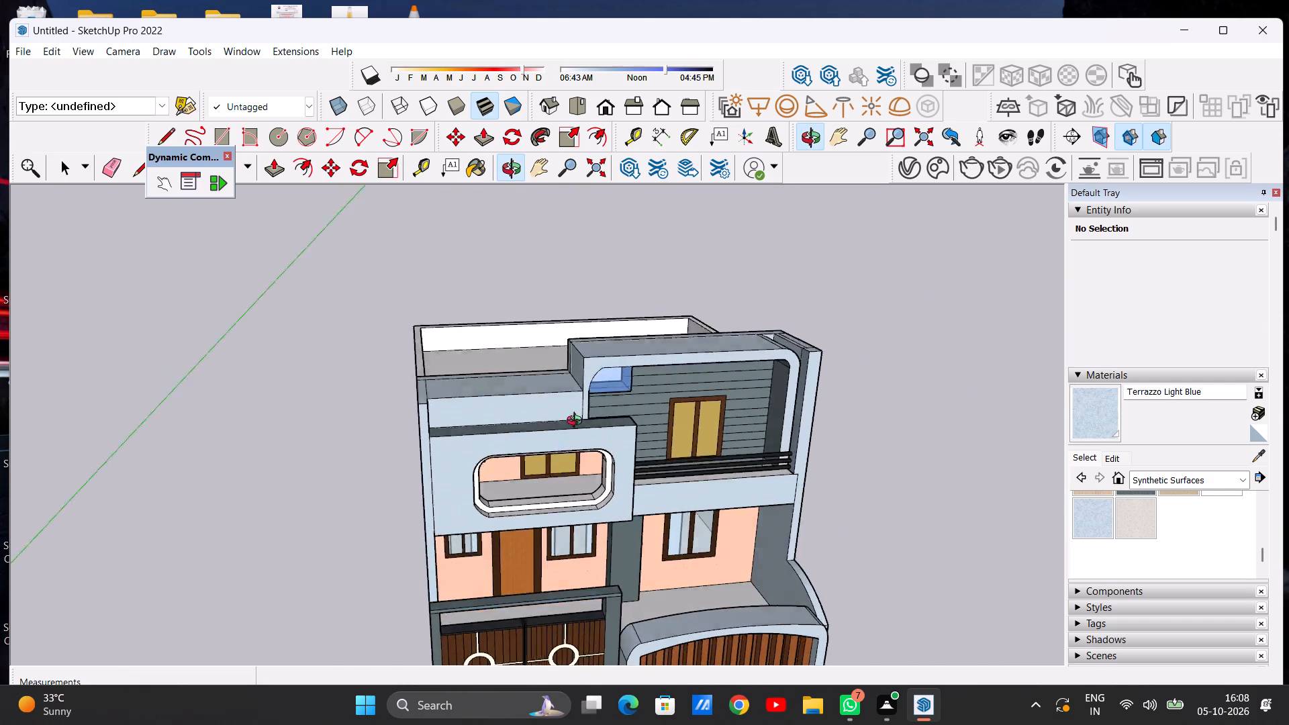
Apply Terrazzo Light Blue to the front edge and outer face of the gate-side wall.
{"action": "middle_click_drag", "start_coordinate": [577, 422], "coordinate": [855, 358]}
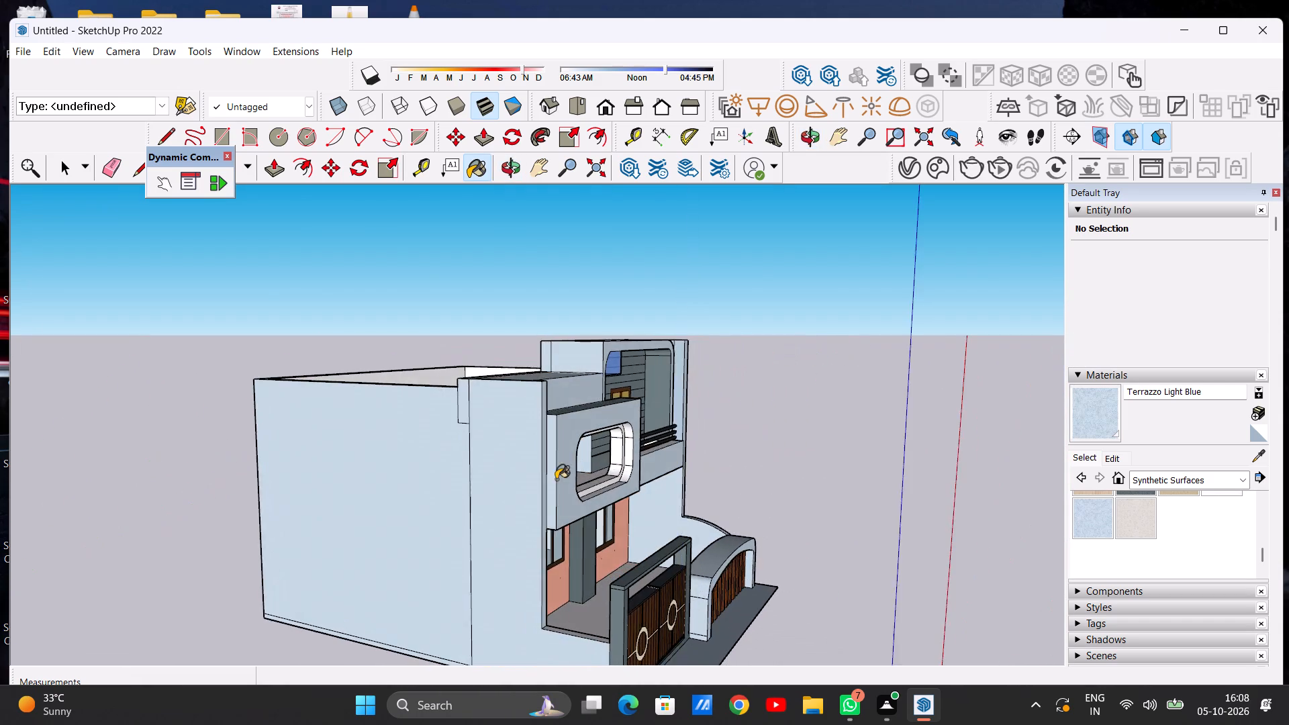
{"action": "scroll", "coordinate": [553, 471], "scroll_direction": "up", "scroll_amount": 15}
{"action": "left_click", "coordinate": [531, 379]}
{"action": "left_click", "coordinate": [440, 458]}
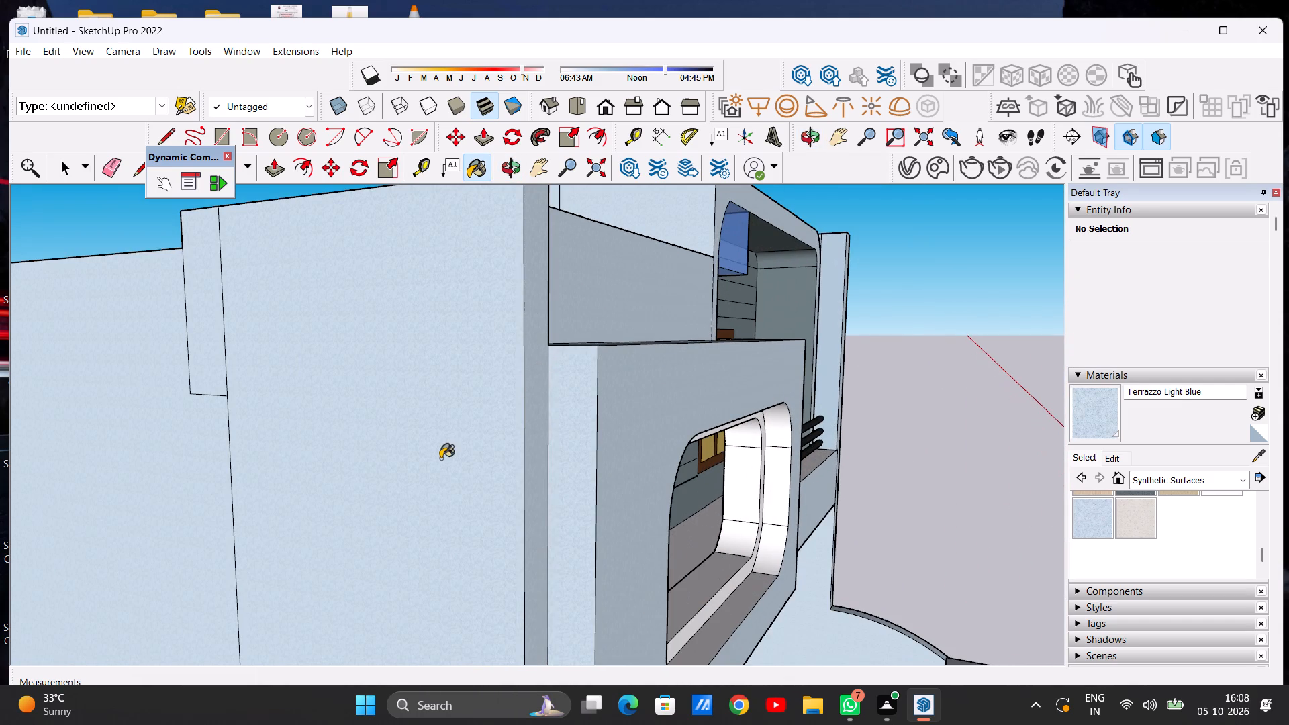
{"action": "scroll", "coordinate": [440, 458], "scroll_direction": "down", "scroll_amount": 20}
Paint the unpainted top of the upper balcony's parapet, beneath the black railings, with Terrazzo Light Blue.
{"action": "scroll", "coordinate": [790, 514], "scroll_direction": "up", "scroll_amount": 1}
{"action": "middle_click_drag", "start_coordinate": [790, 514], "coordinate": [452, 530]}
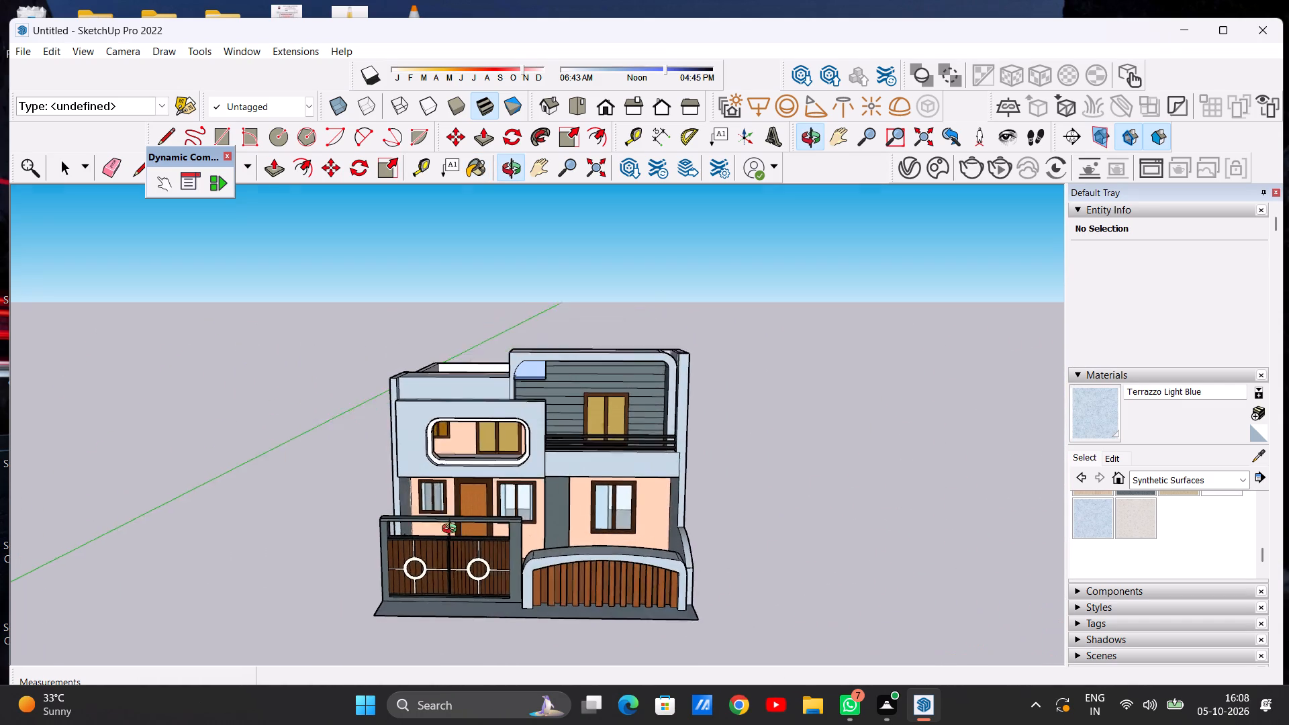
{"action": "middle_click_drag", "start_coordinate": [452, 530], "coordinate": [439, 619]}
{"action": "scroll", "coordinate": [638, 520], "scroll_direction": "up", "scroll_amount": 5}
{"action": "middle_click_drag", "start_coordinate": [594, 524], "coordinate": [593, 631]}
{"action": "scroll", "coordinate": [632, 575], "scroll_direction": "up", "scroll_amount": 3}
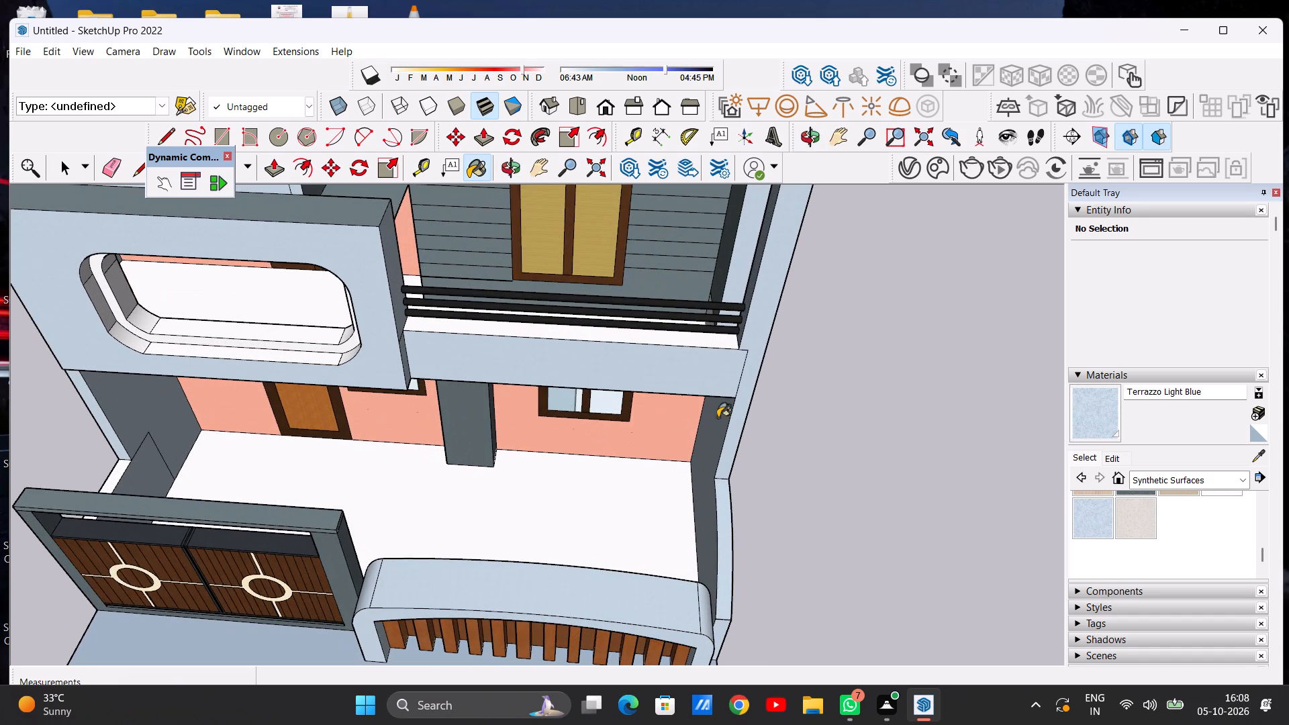
{"action": "scroll", "coordinate": [727, 336], "scroll_direction": "up", "scroll_amount": 12}
{"action": "left_click", "coordinate": [719, 354]}
{"action": "scroll", "coordinate": [737, 396], "scroll_direction": "down", "scroll_amount": 11}
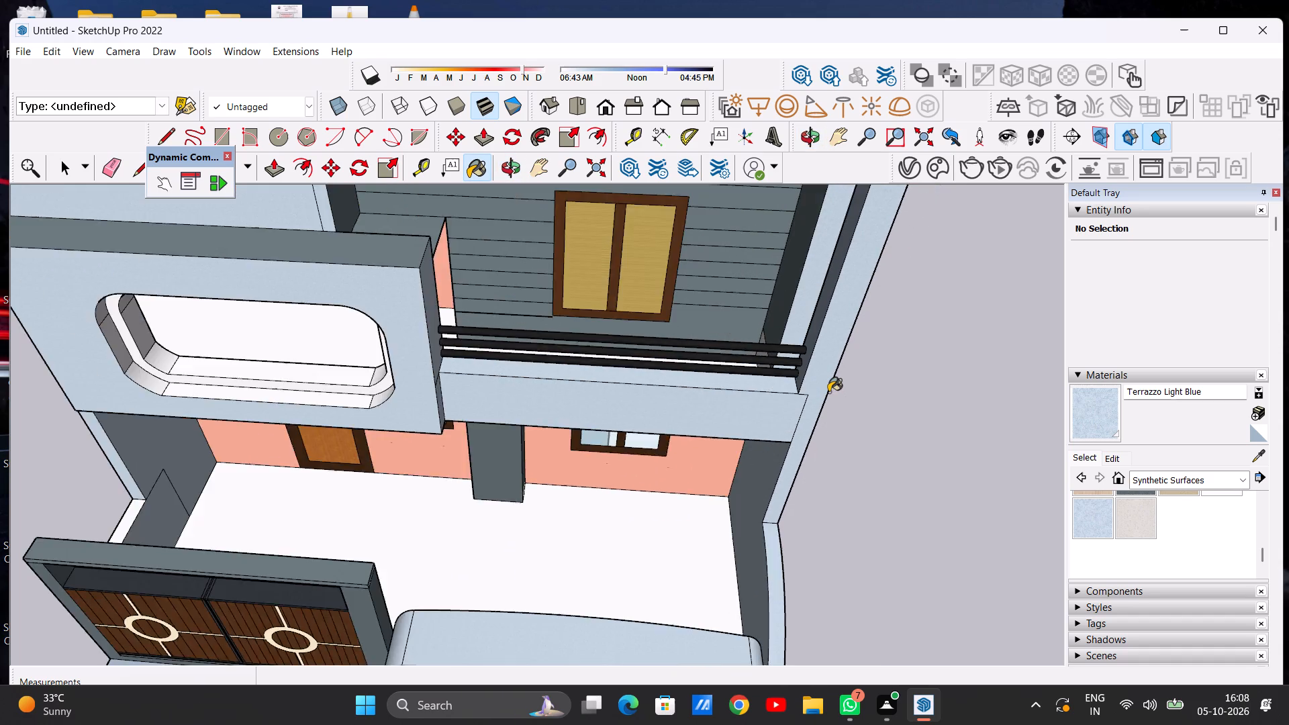
{"action": "scroll", "coordinate": [828, 392], "scroll_direction": "down", "scroll_amount": 14}
Paint the bare ceiling over the ground-floor porch, beneath the upper balconies, with Color B02 from the Colors collection.
{"action": "middle_click_drag", "start_coordinate": [661, 417], "coordinate": [667, 285]}
{"action": "middle_click_drag", "start_coordinate": [684, 442], "coordinate": [684, 428]}
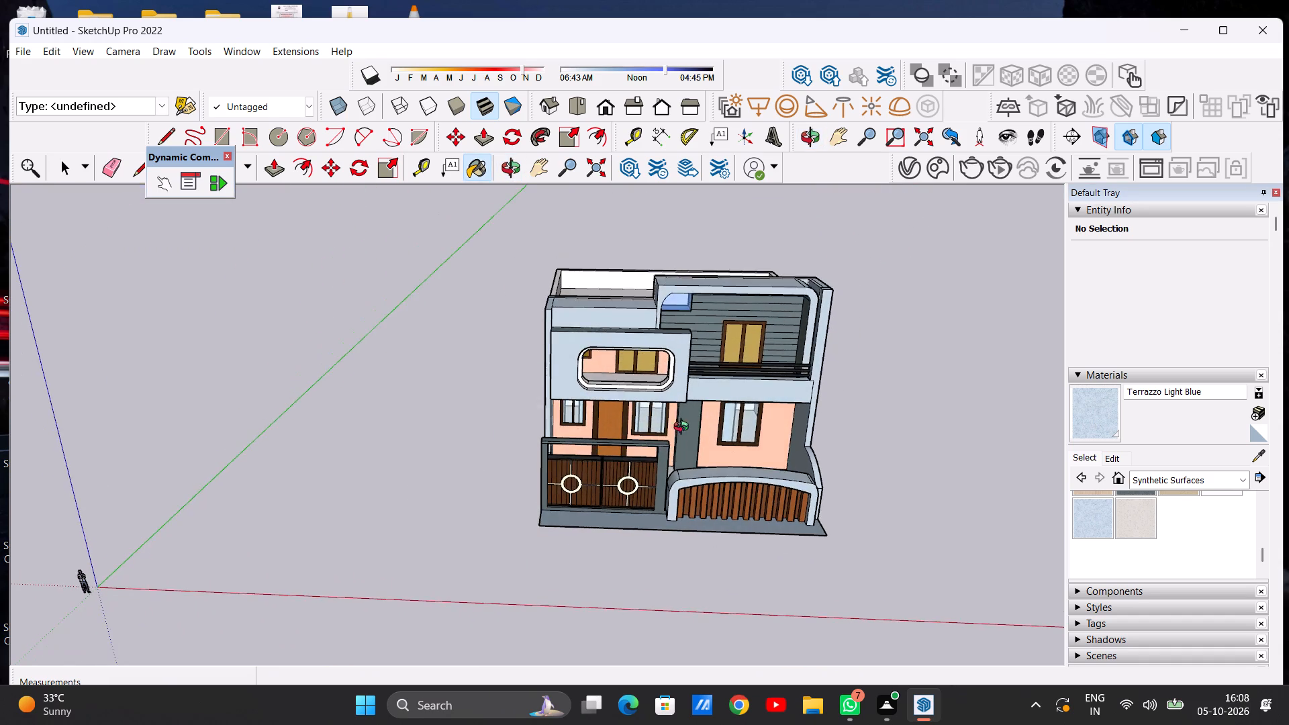
{"action": "middle_click_drag", "start_coordinate": [684, 428], "coordinate": [665, 352]}
{"action": "scroll", "coordinate": [662, 406], "scroll_direction": "up", "scroll_amount": 8}
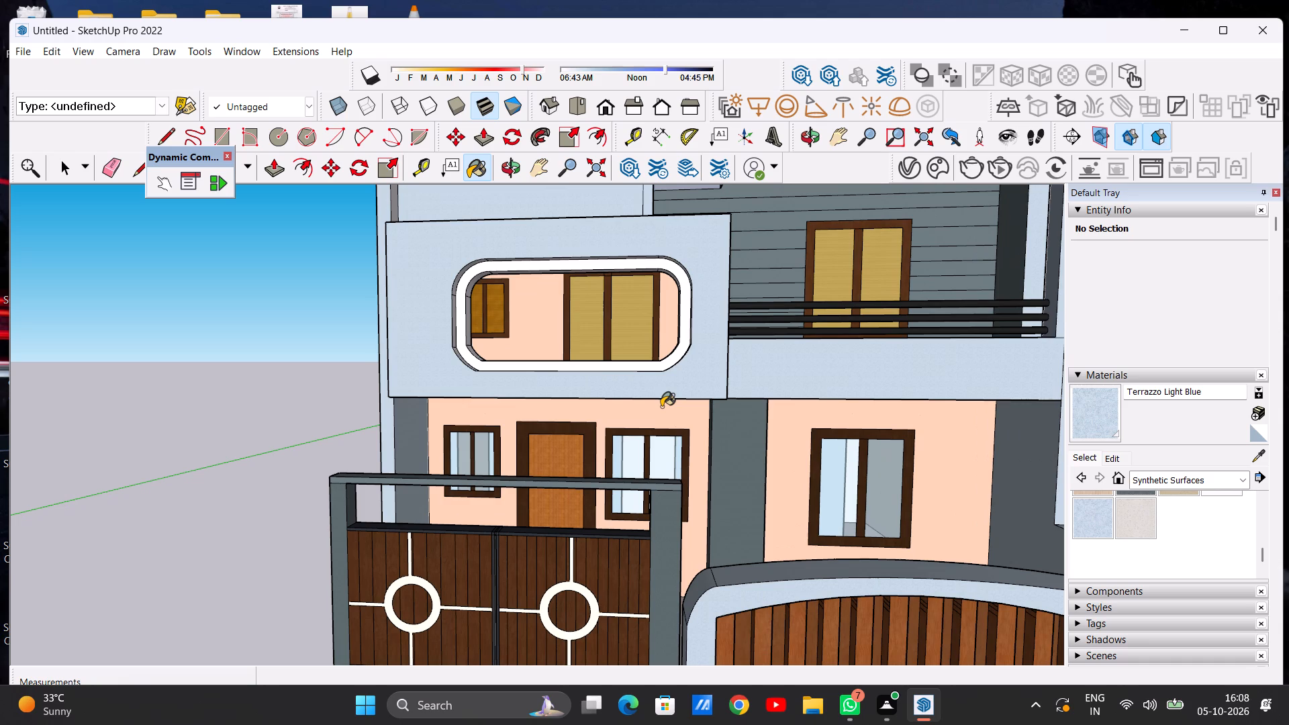
{"action": "scroll", "coordinate": [661, 407], "scroll_direction": "down", "scroll_amount": 5}
{"action": "middle_click_drag", "start_coordinate": [753, 467], "coordinate": [753, 326]}
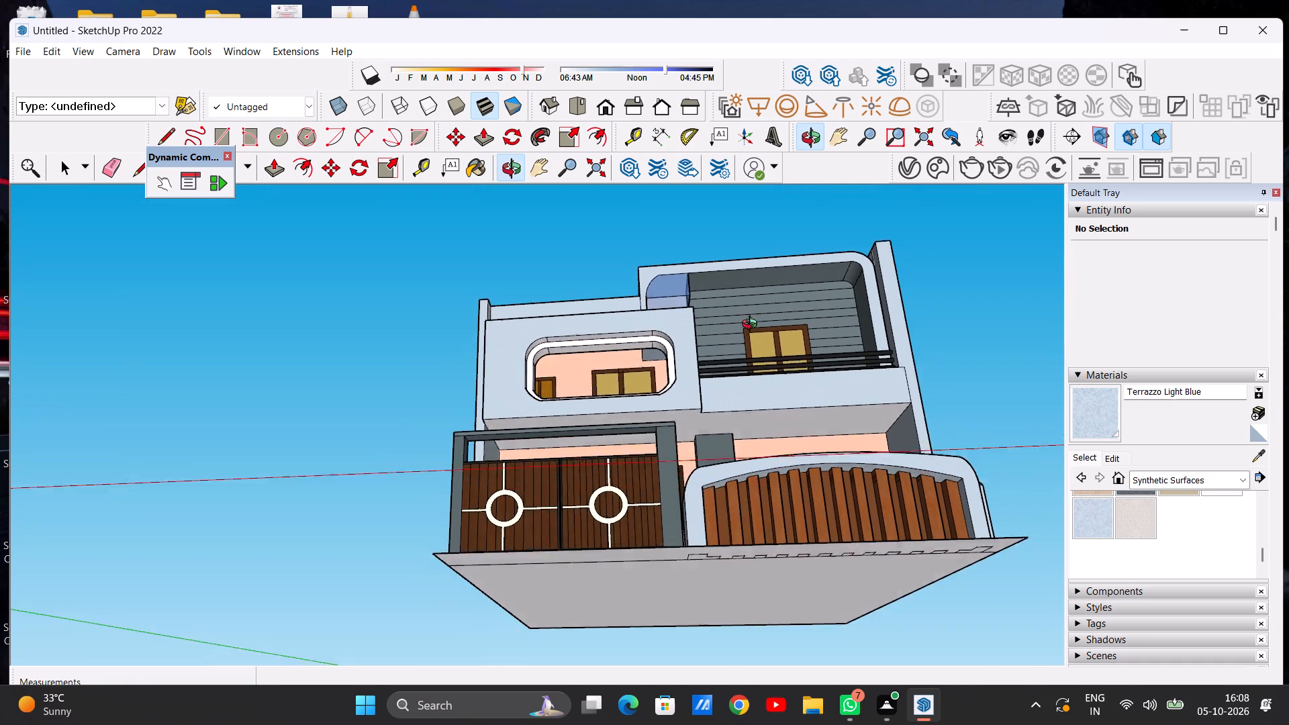
{"action": "middle_click_drag", "start_coordinate": [753, 326], "coordinate": [753, 322]}
{"action": "scroll", "coordinate": [942, 387], "scroll_direction": "up", "scroll_amount": 15}
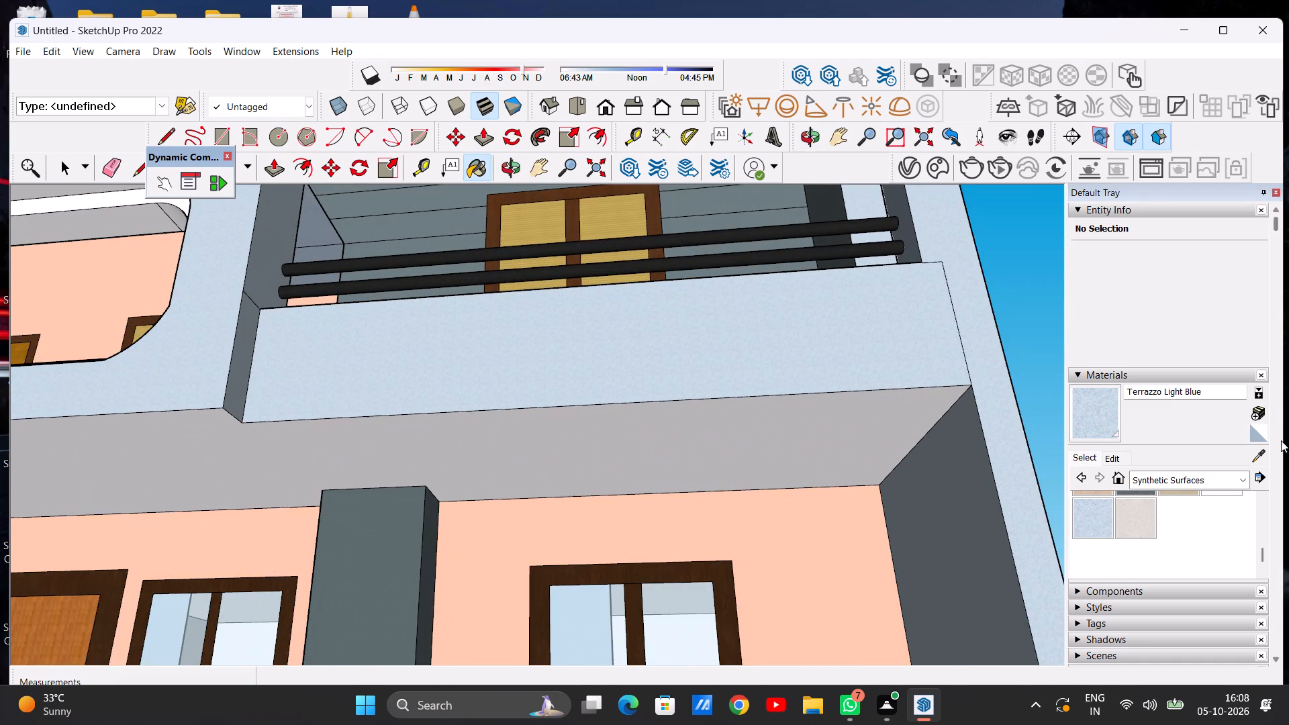
{"action": "left_click", "coordinate": [1239, 475]}
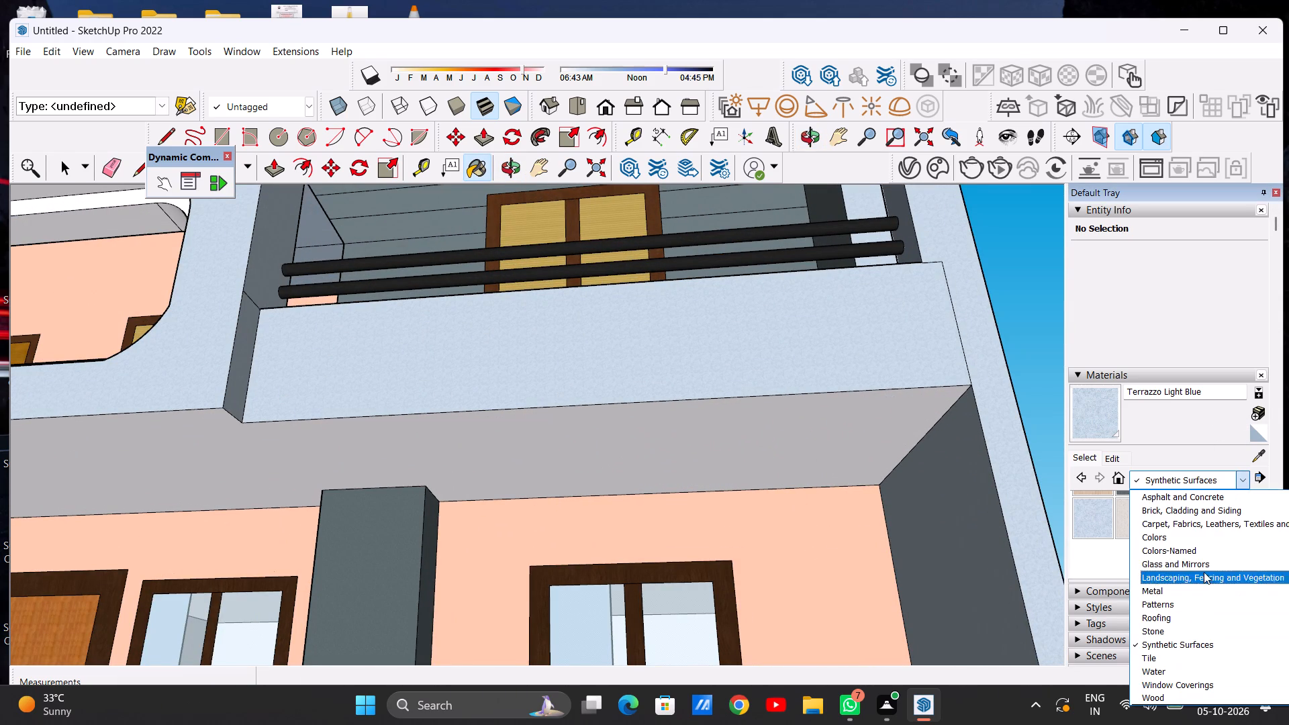
{"action": "left_click", "coordinate": [1189, 533]}
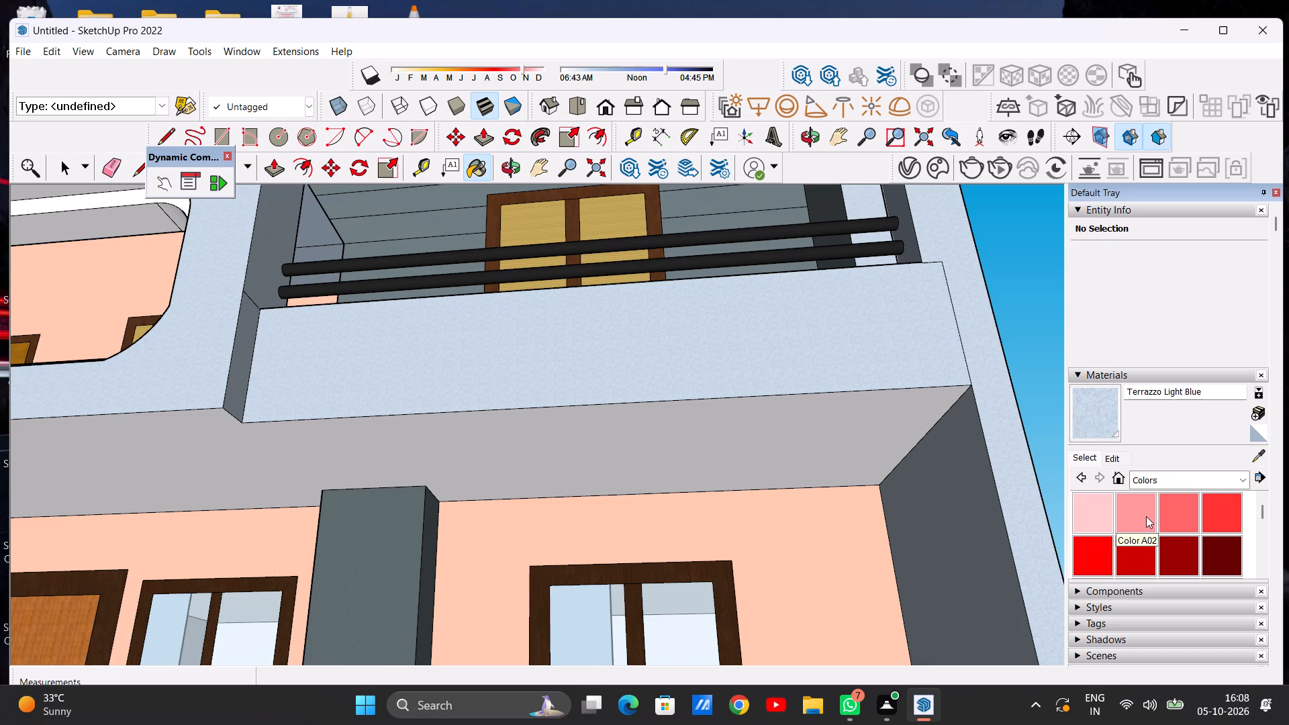
{"action": "scroll", "coordinate": [1146, 516], "scroll_direction": "down", "scroll_amount": 1}
{"action": "left_click", "coordinate": [1125, 517]}
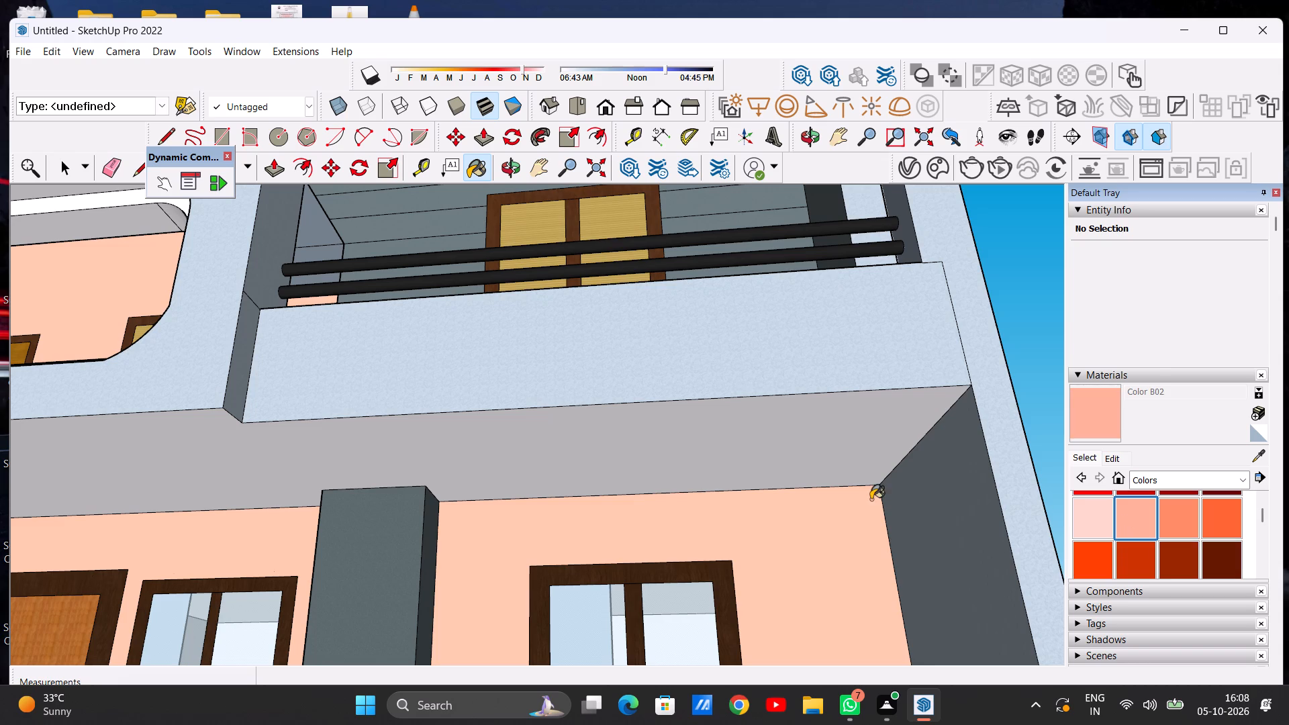
{"action": "scroll", "coordinate": [870, 498], "scroll_direction": "up", "scroll_amount": 6}
{"action": "left_click", "coordinate": [834, 423]}
{"action": "scroll", "coordinate": [905, 526], "scroll_direction": "down", "scroll_amount": 20}
{"action": "scroll", "coordinate": [905, 526], "scroll_direction": "down", "scroll_amount": 1}
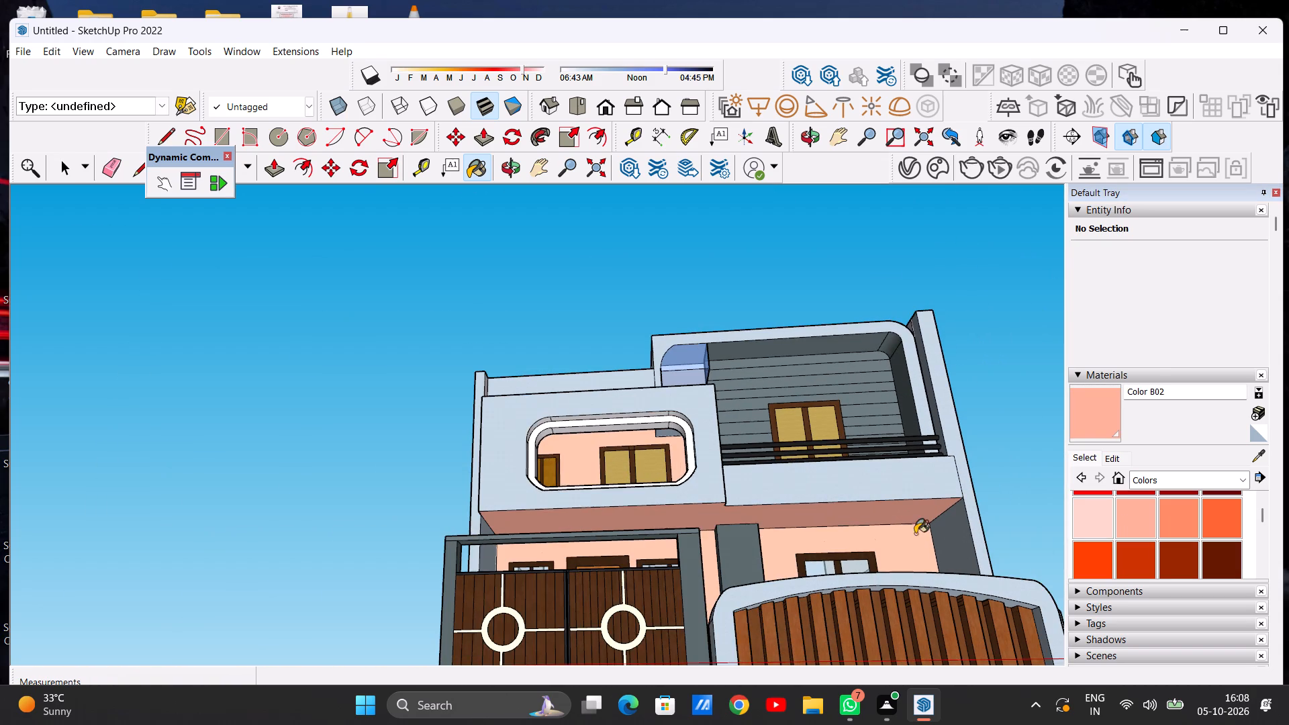
Examine the whole house from below, above and the front for surfaces that still lack a material.
{"action": "scroll", "coordinate": [898, 485], "scroll_direction": "down", "scroll_amount": 5}
{"action": "middle_click_drag", "start_coordinate": [900, 485], "coordinate": [902, 596]}
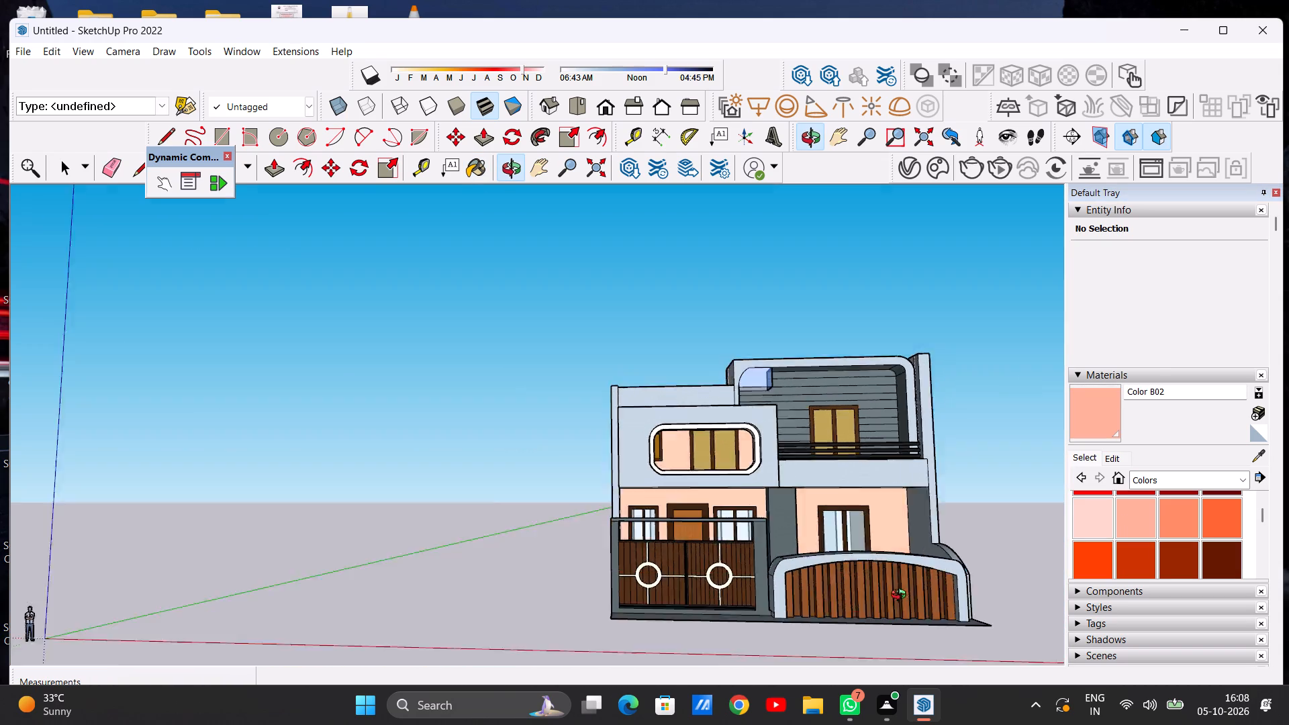
{"action": "middle_click_drag", "start_coordinate": [902, 596], "coordinate": [902, 720]}
{"action": "scroll", "coordinate": [888, 524], "scroll_direction": "up", "scroll_amount": 5}
{"action": "middle_click_drag", "start_coordinate": [885, 538], "coordinate": [884, 676]}
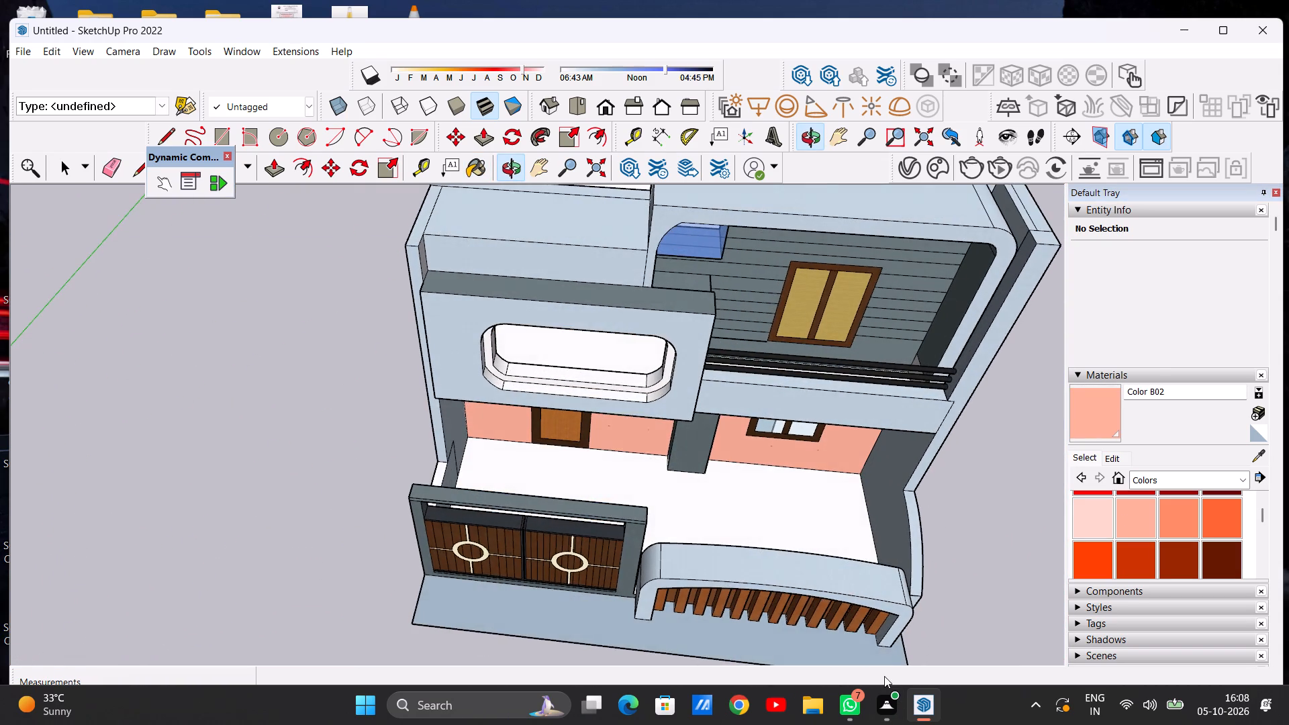
{"action": "scroll", "coordinate": [823, 514], "scroll_direction": "up", "scroll_amount": 7}
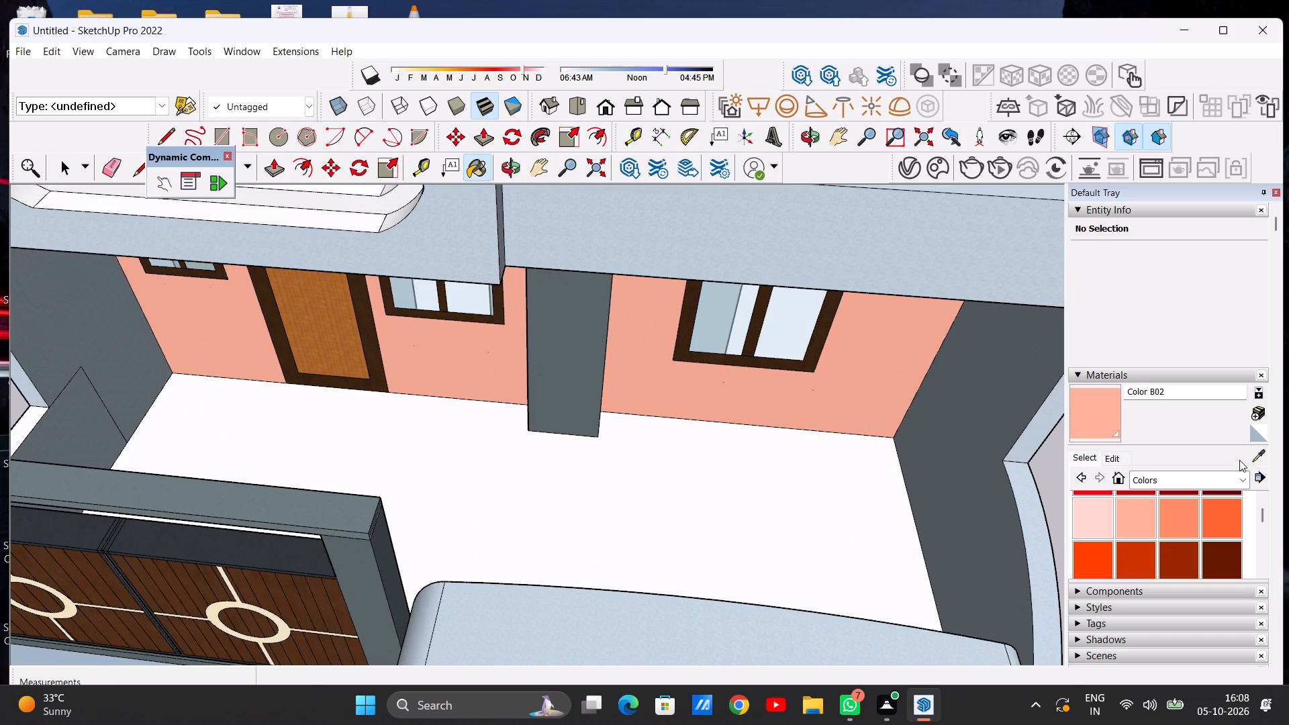
{"action": "left_click", "coordinate": [1242, 465]}
{"action": "key", "text": "space"}
{"action": "scroll", "coordinate": [962, 537], "scroll_direction": "down", "scroll_amount": 10}
{"action": "middle_click_drag", "start_coordinate": [872, 624], "coordinate": [896, 459]}
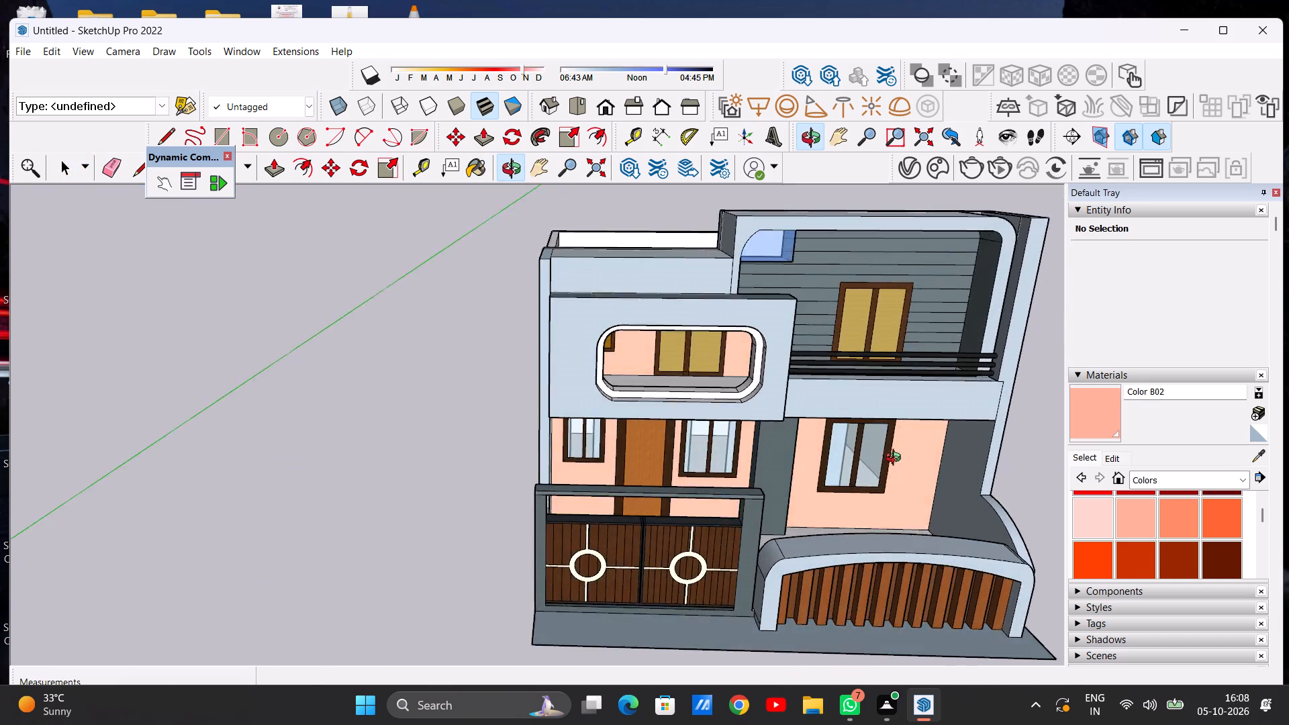
{"action": "middle_click_drag", "start_coordinate": [896, 459], "coordinate": [894, 399]}
{"action": "scroll", "coordinate": [845, 402], "scroll_direction": "up", "scroll_amount": 1}
{"action": "scroll", "coordinate": [851, 389], "scroll_direction": "down", "scroll_amount": 13}
{"action": "middle_click_drag", "start_coordinate": [937, 405], "coordinate": [833, 417]}
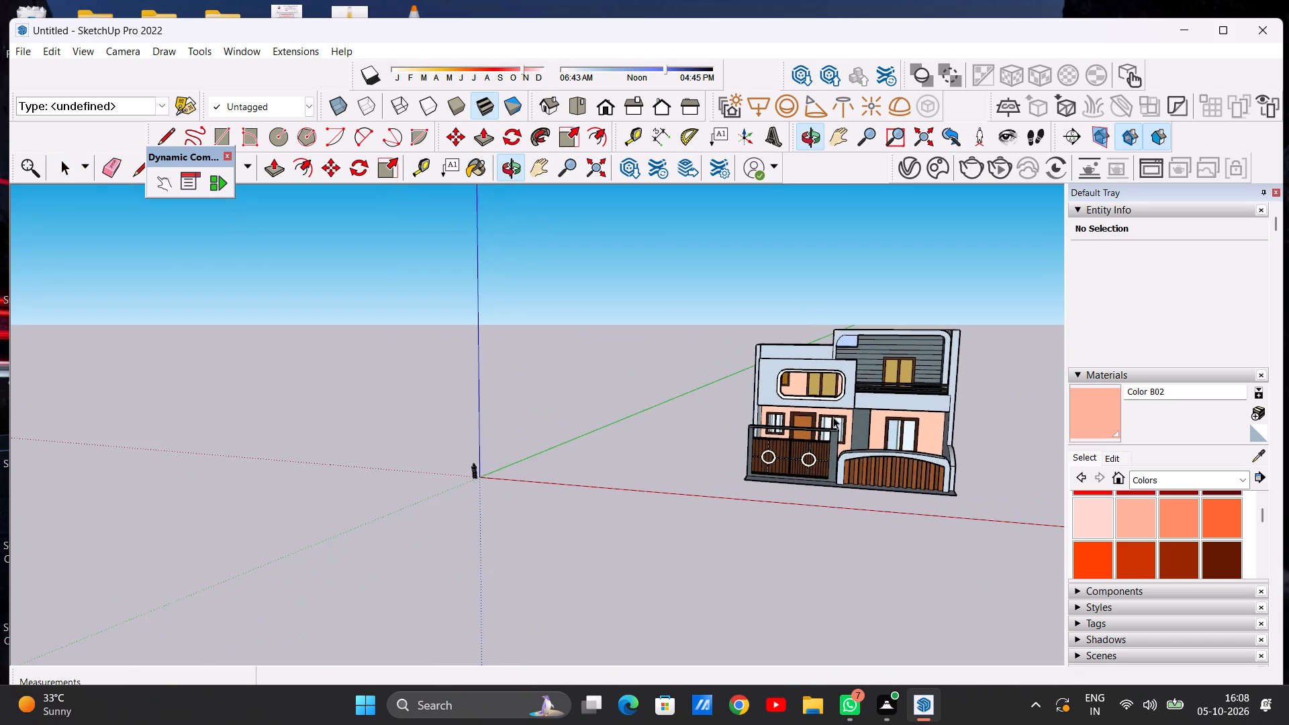
{"action": "scroll", "coordinate": [879, 414], "scroll_direction": "down", "scroll_amount": 4}
{"action": "scroll", "coordinate": [898, 360], "scroll_direction": "up", "scroll_amount": 14}
{"action": "middle_click_drag", "start_coordinate": [860, 433], "coordinate": [907, 423]}
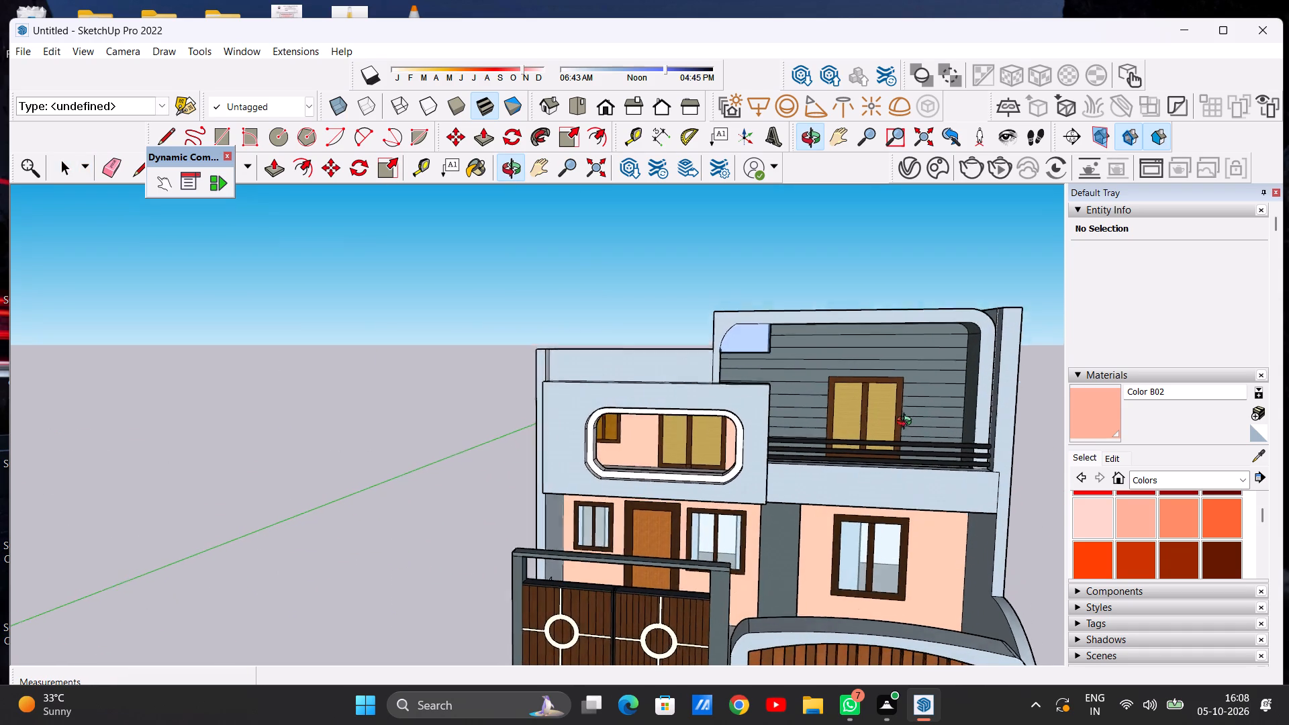
{"action": "middle_click_drag", "start_coordinate": [907, 423], "coordinate": [912, 420]}
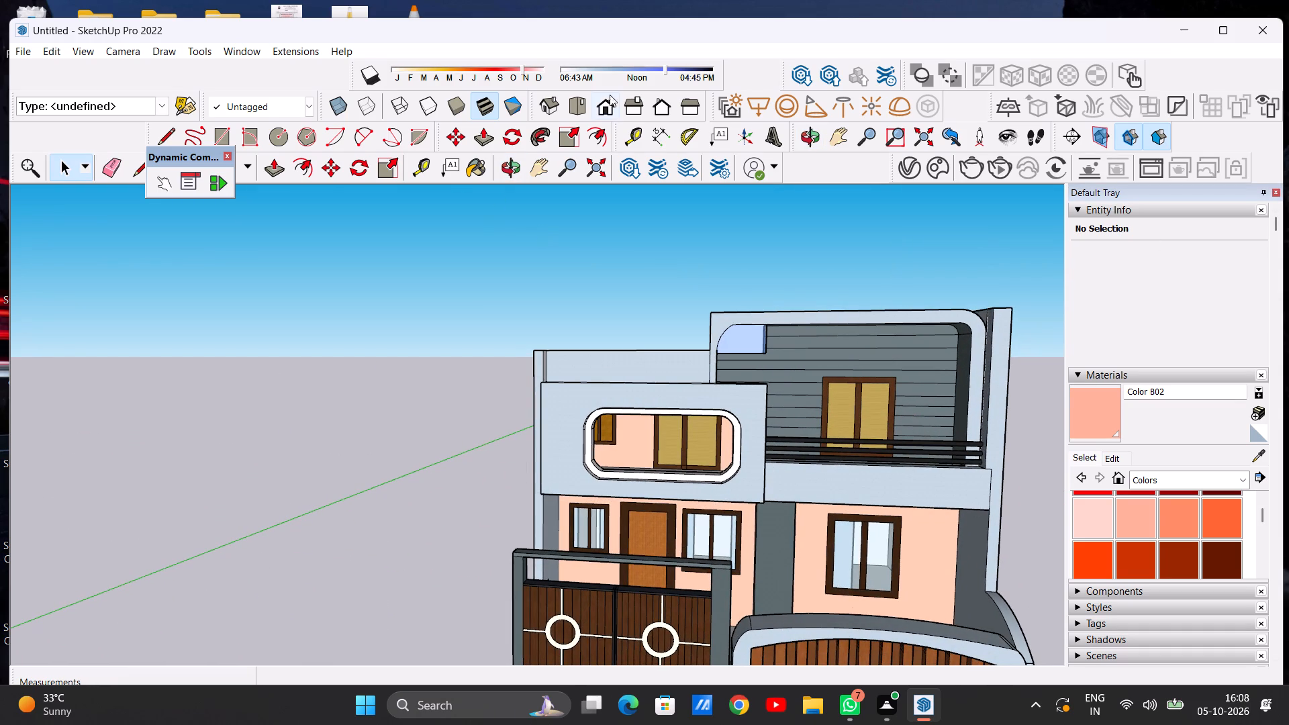
Set the camera to the standard Front view and frame the house's front elevation closely.
{"action": "left_click", "coordinate": [574, 96]}
{"action": "scroll", "coordinate": [581, 342], "scroll_direction": "down", "scroll_amount": 6}
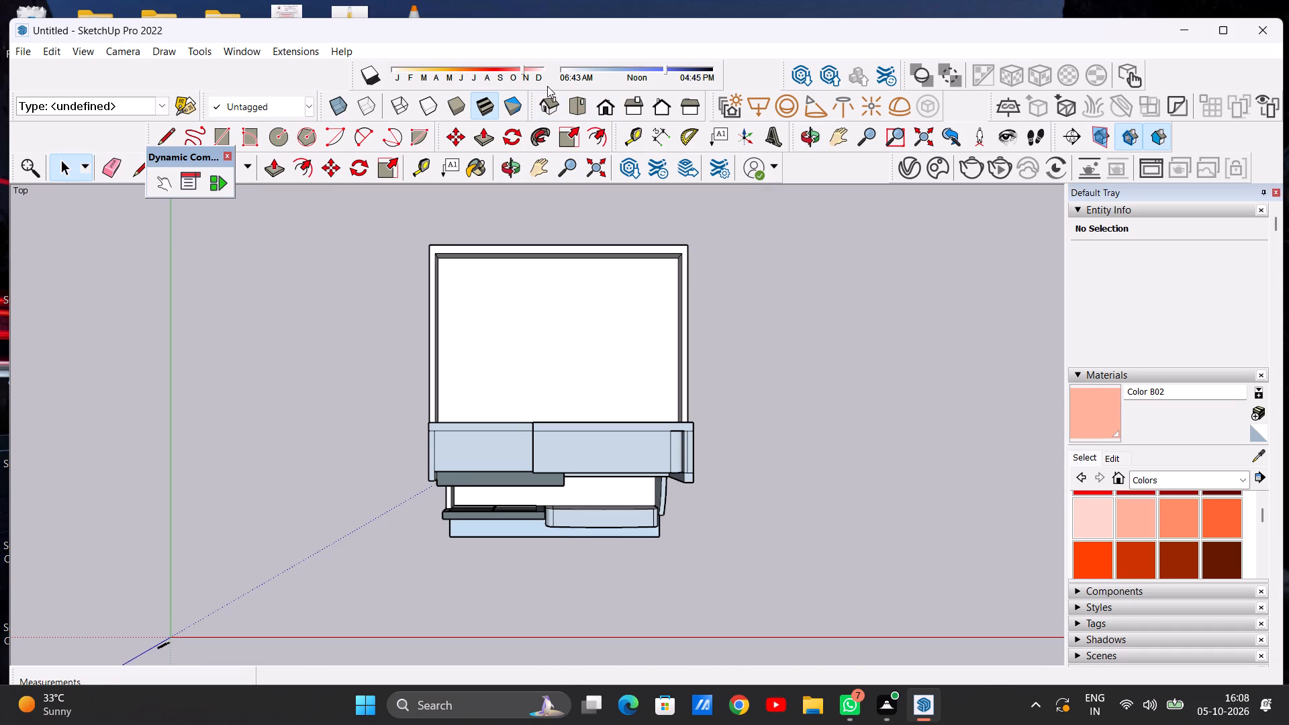
{"action": "left_click", "coordinate": [608, 110]}
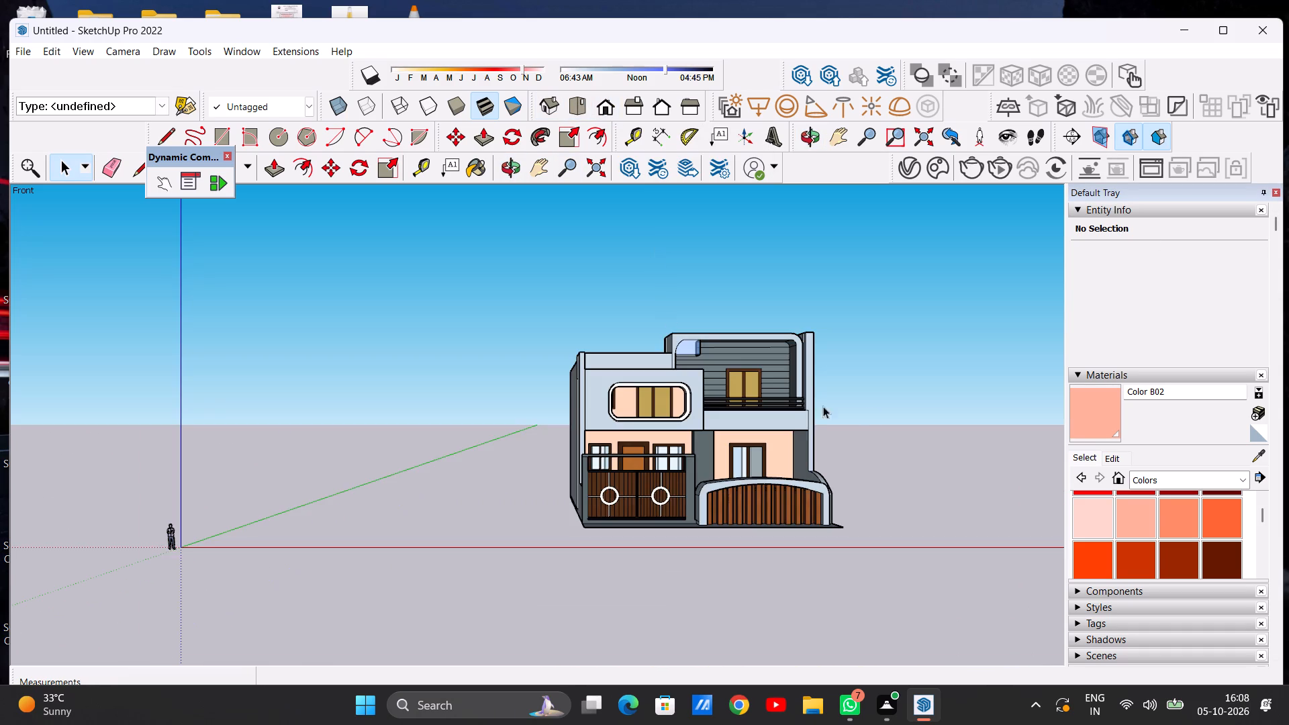
{"action": "scroll", "coordinate": [954, 395], "scroll_direction": "up", "scroll_amount": 6}
{"action": "middle_click", "coordinate": [943, 394]}
{"action": "scroll", "coordinate": [881, 347], "scroll_direction": "up", "scroll_amount": 3}
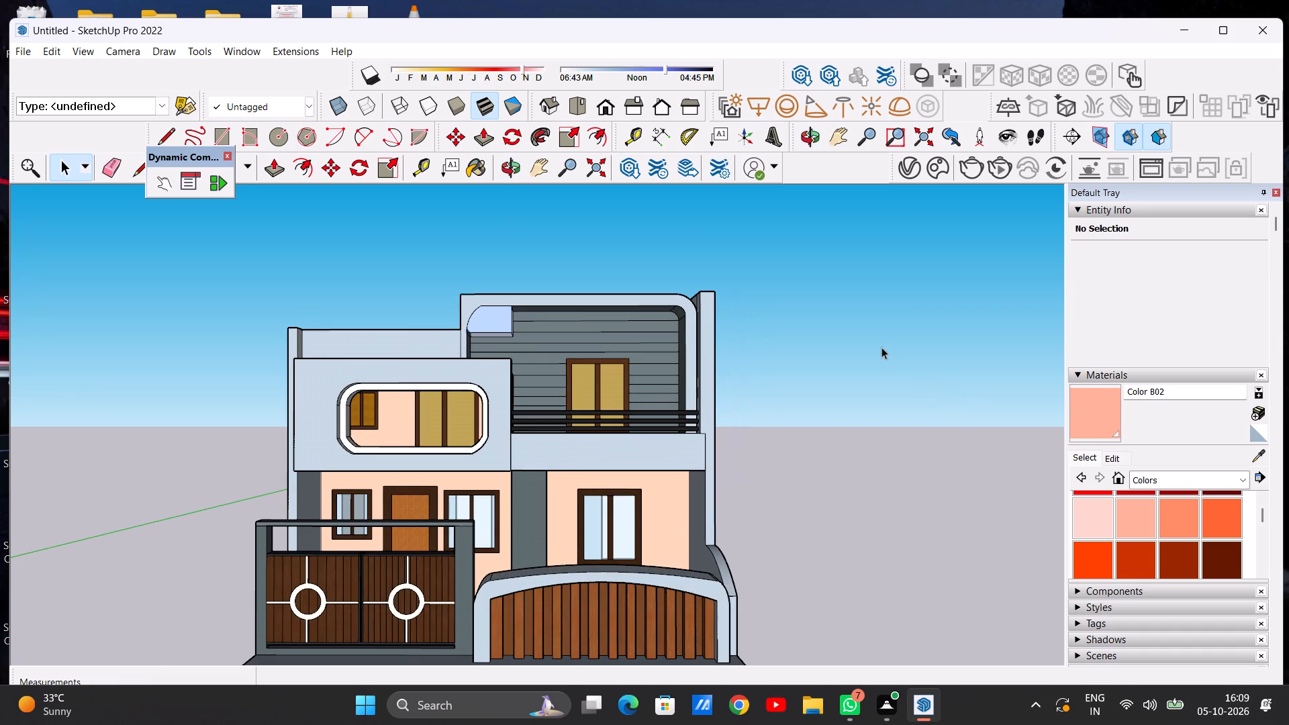
Save the model as "kavyasri 02" in the Documents folder as a SketchUp Models (*.skp) file.
{"action": "key", "text": "ctrl+s"}
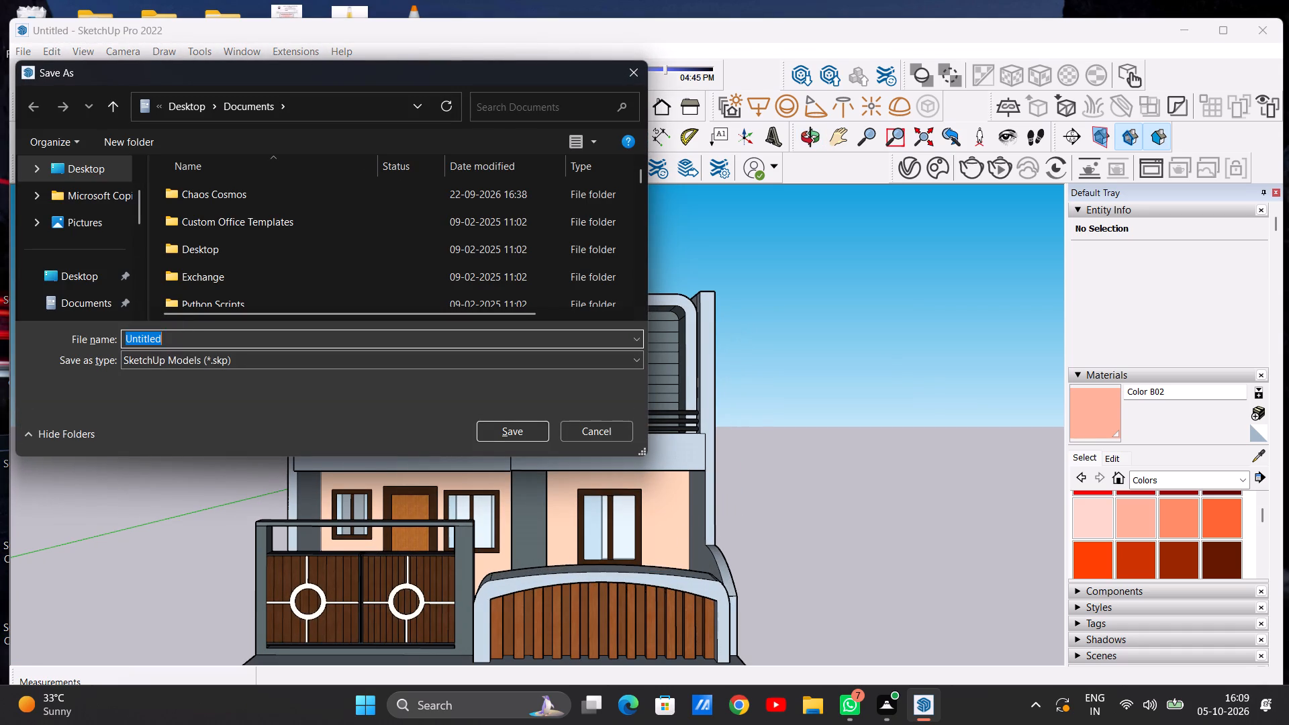
{"action": "key", "text": "BackSpace"}
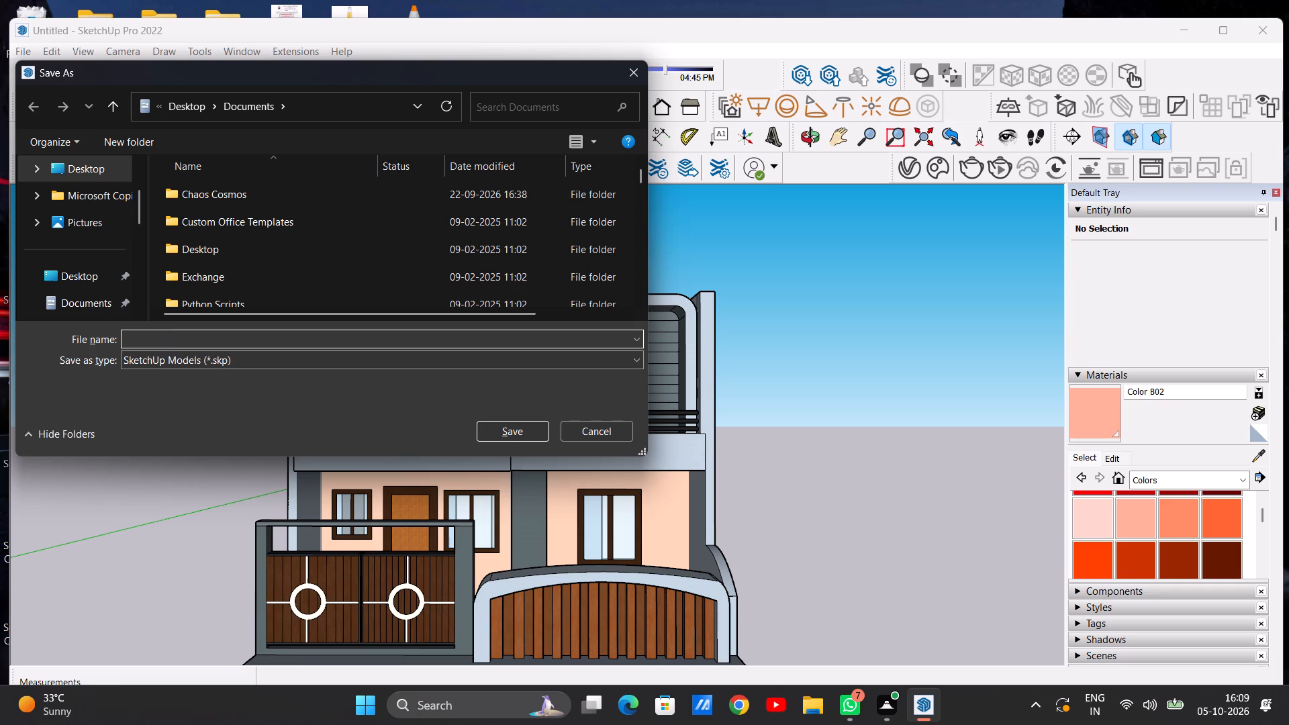
{"action": "key", "text": "k"}
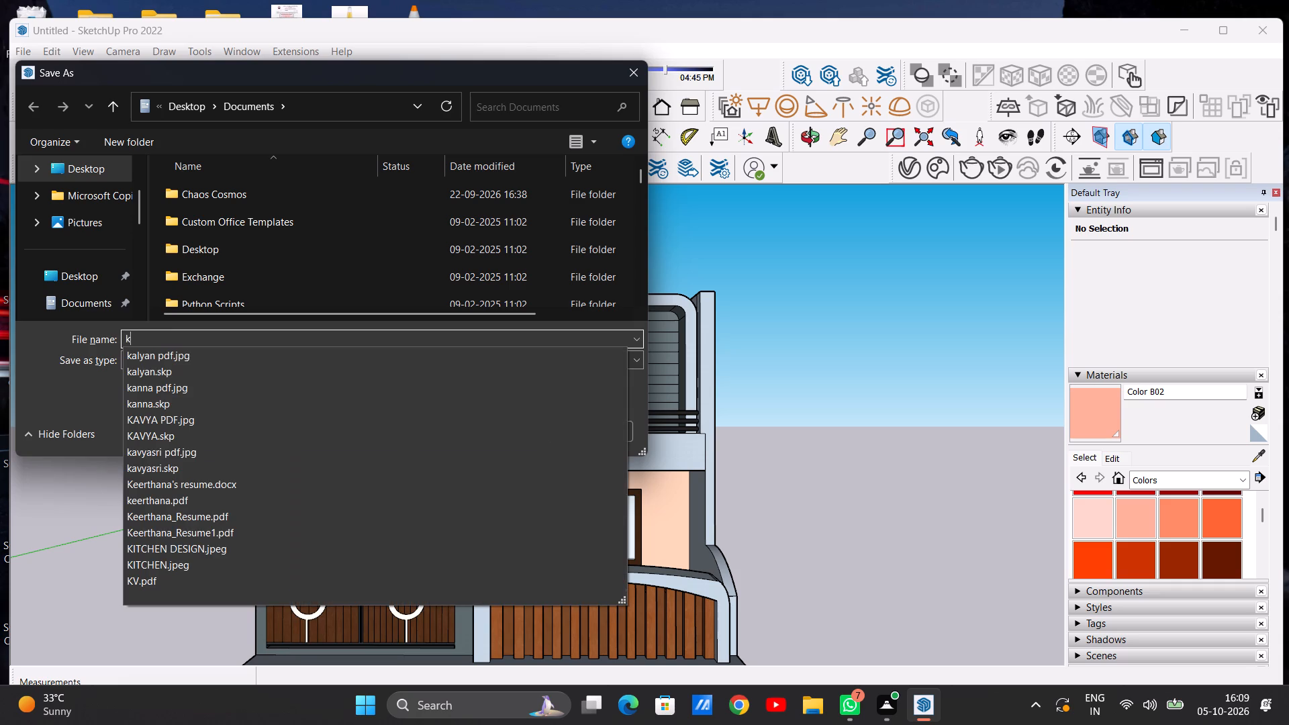
{"action": "type", "text": "av"}
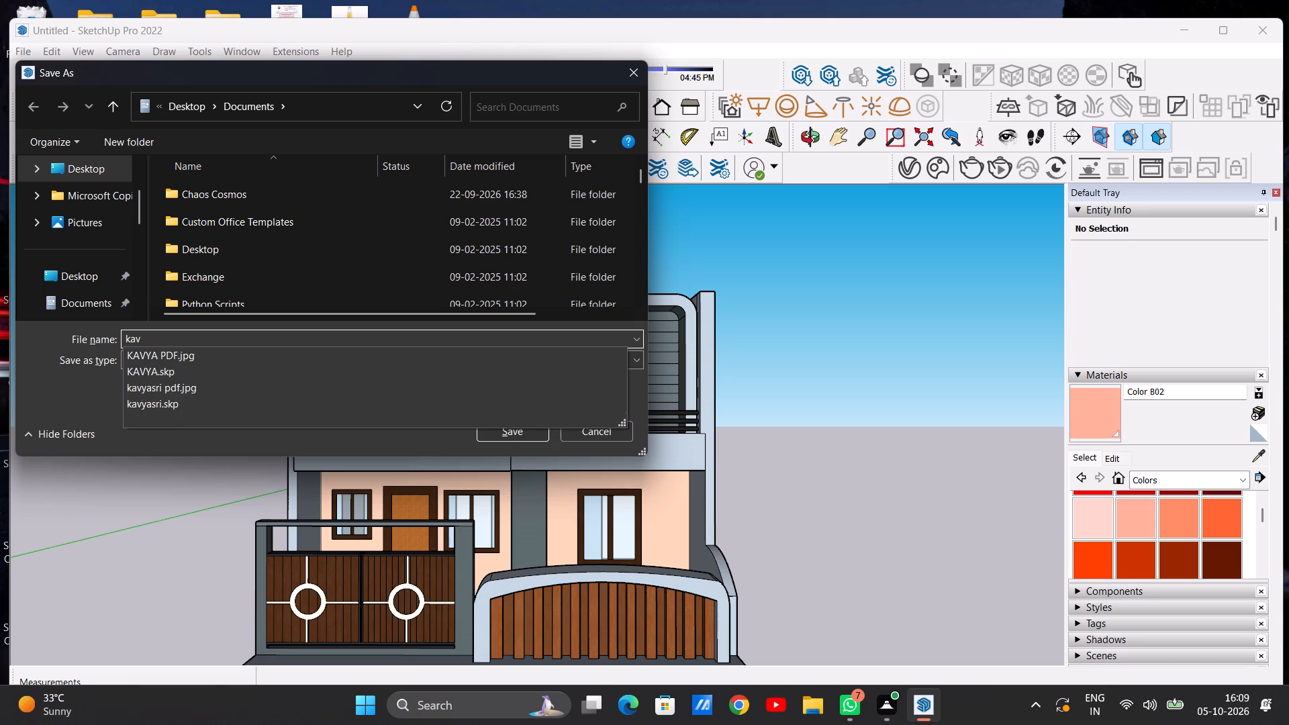
{"action": "type", "text": "yasr"}
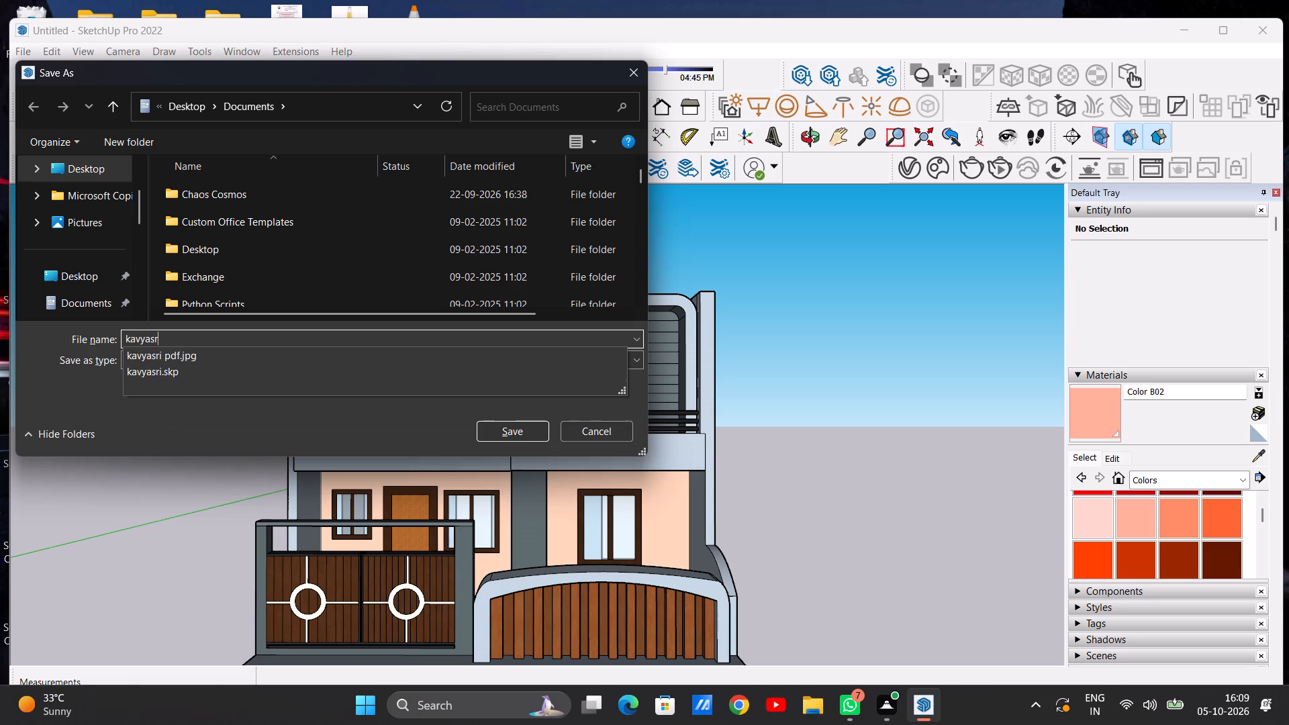
{"action": "key", "text": "i"}
{"action": "key", "text": "space"}
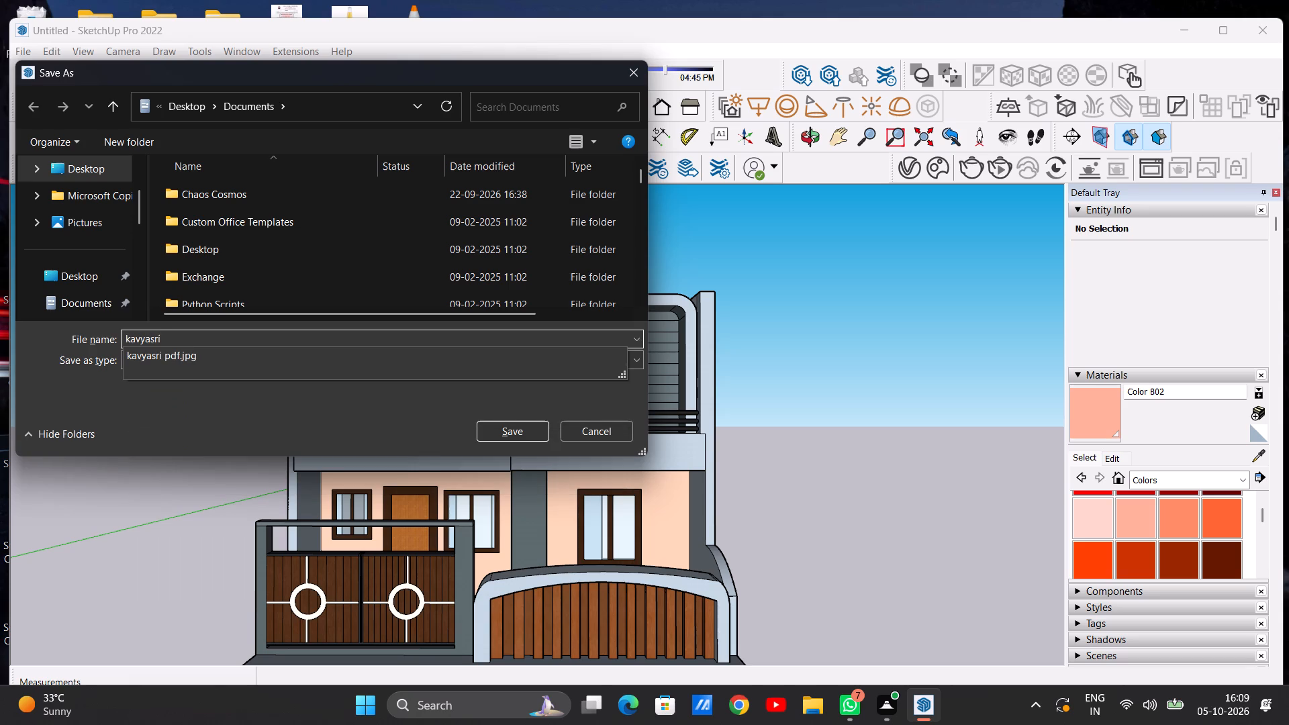
{"action": "key", "text": "0"}
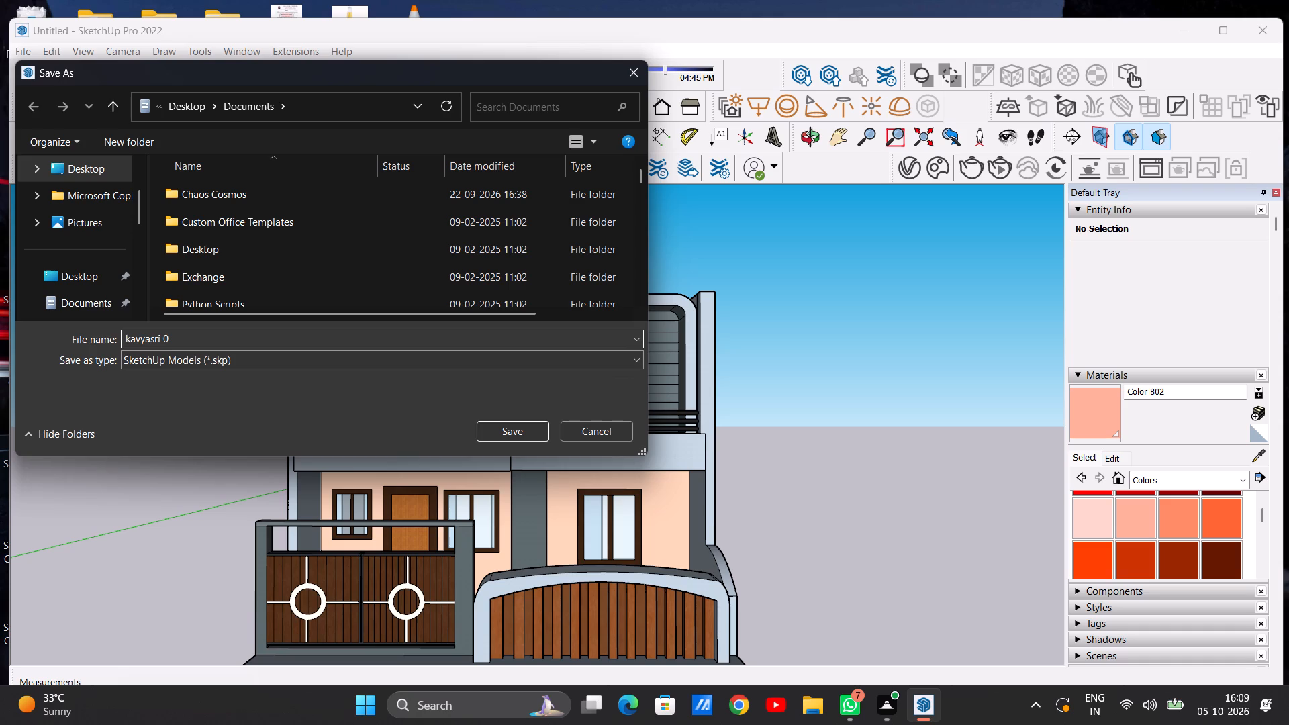
{"action": "key", "text": "2"}
{"action": "left_click", "coordinate": [509, 434]}
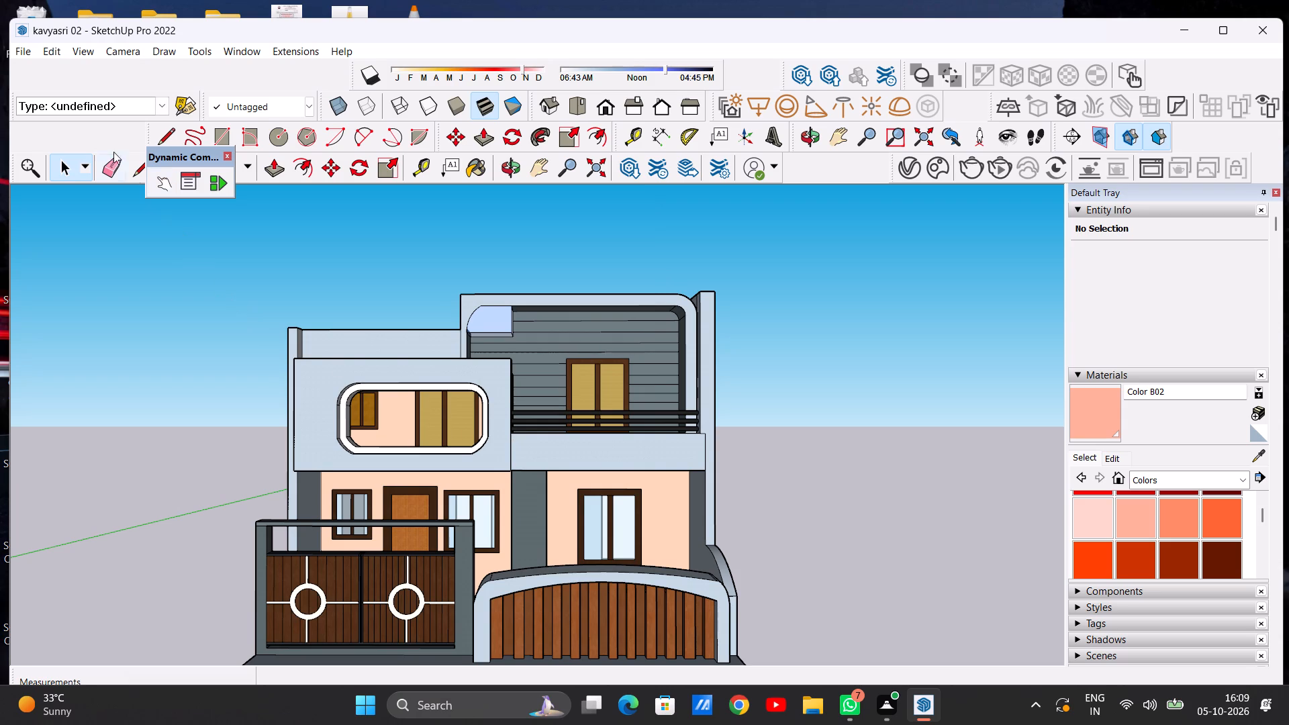
Export the front view as a 2D graphic, a JPEG image named "kavyasri 02 pdf", in the Documents folder.
{"action": "left_click", "coordinate": [20, 50]}
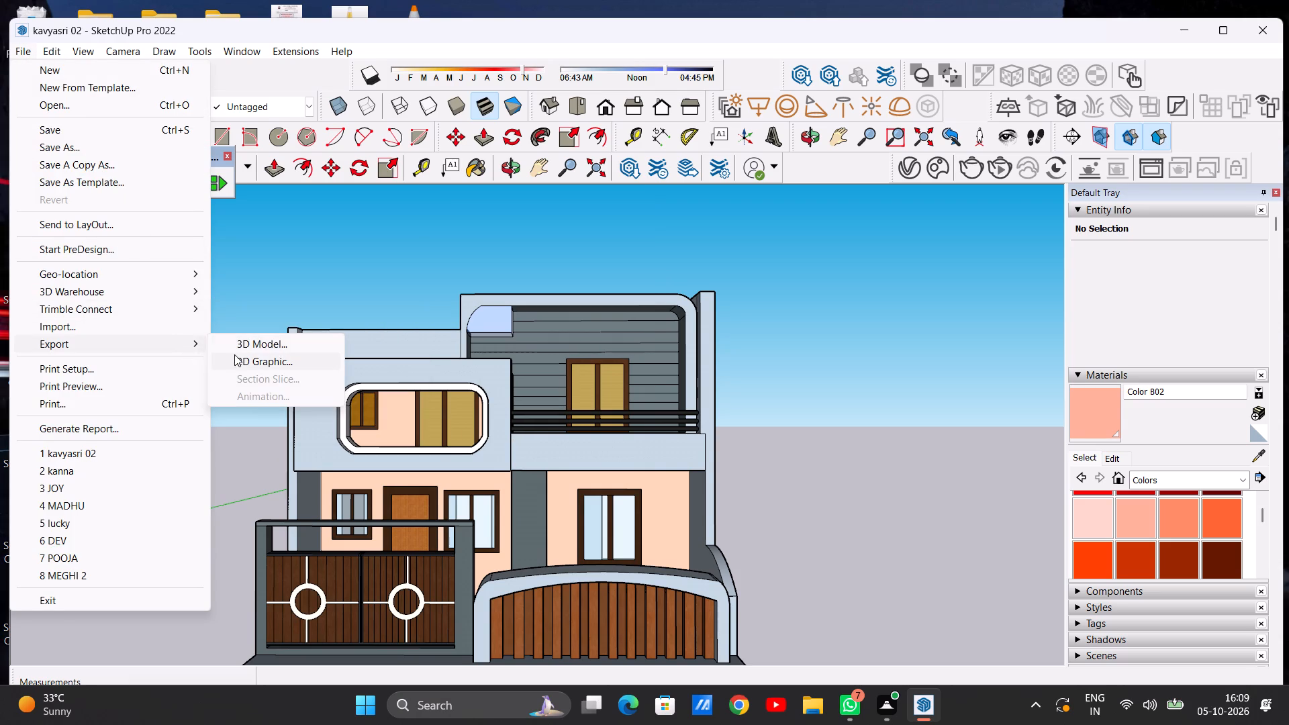
{"action": "left_click", "coordinate": [239, 358]}
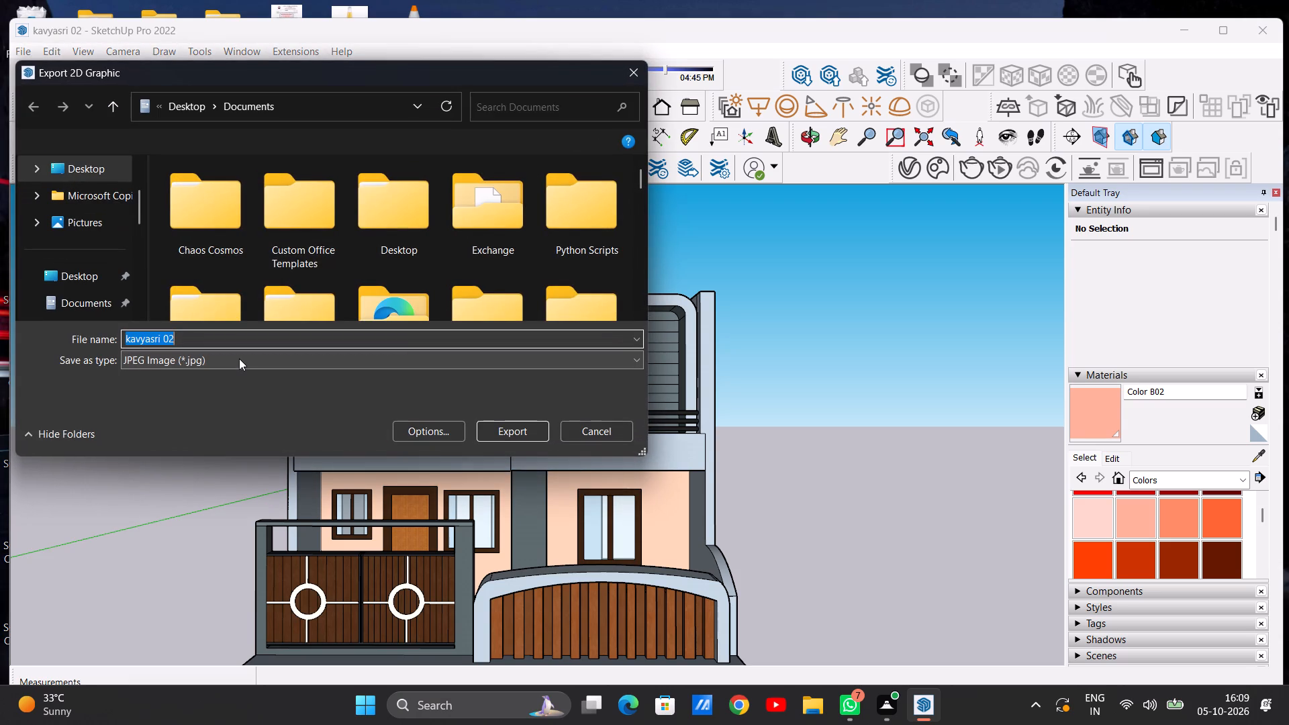
{"action": "left_click", "coordinate": [198, 337]}
{"action": "key", "text": "space"}
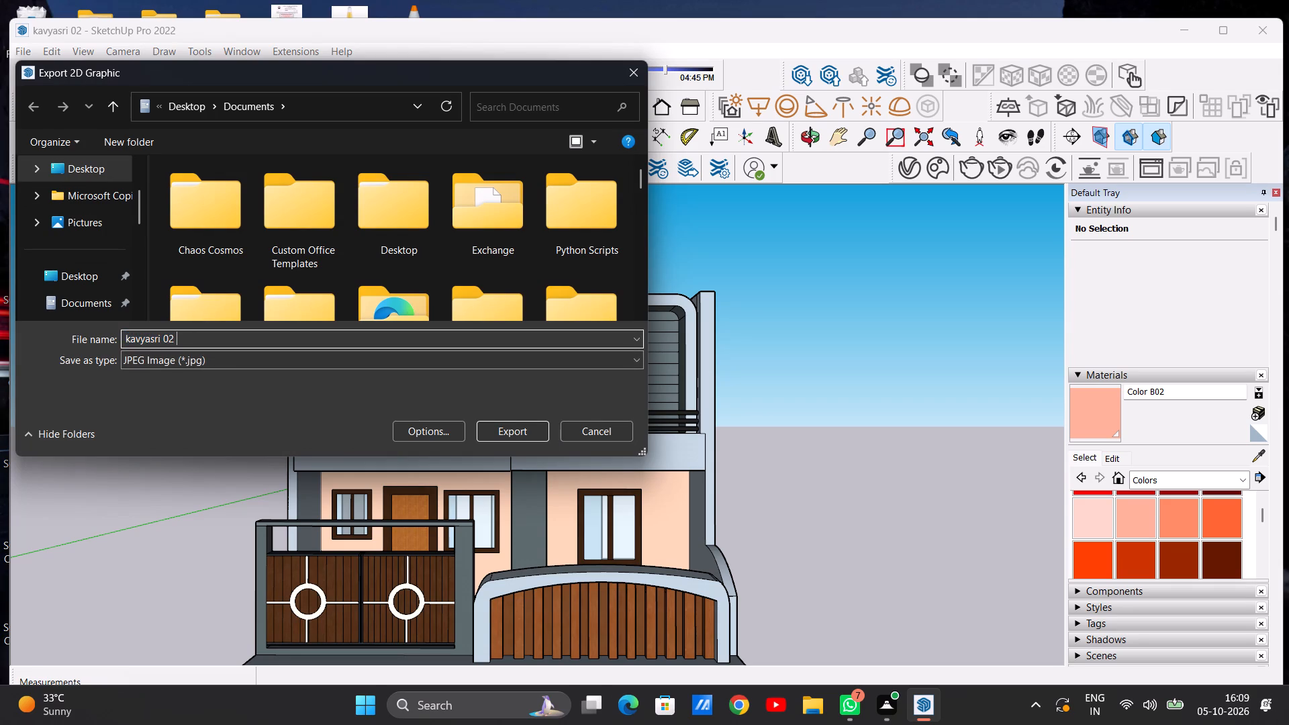
{"action": "type", "text": "pdf"}
{"action": "left_click", "coordinate": [518, 429]}
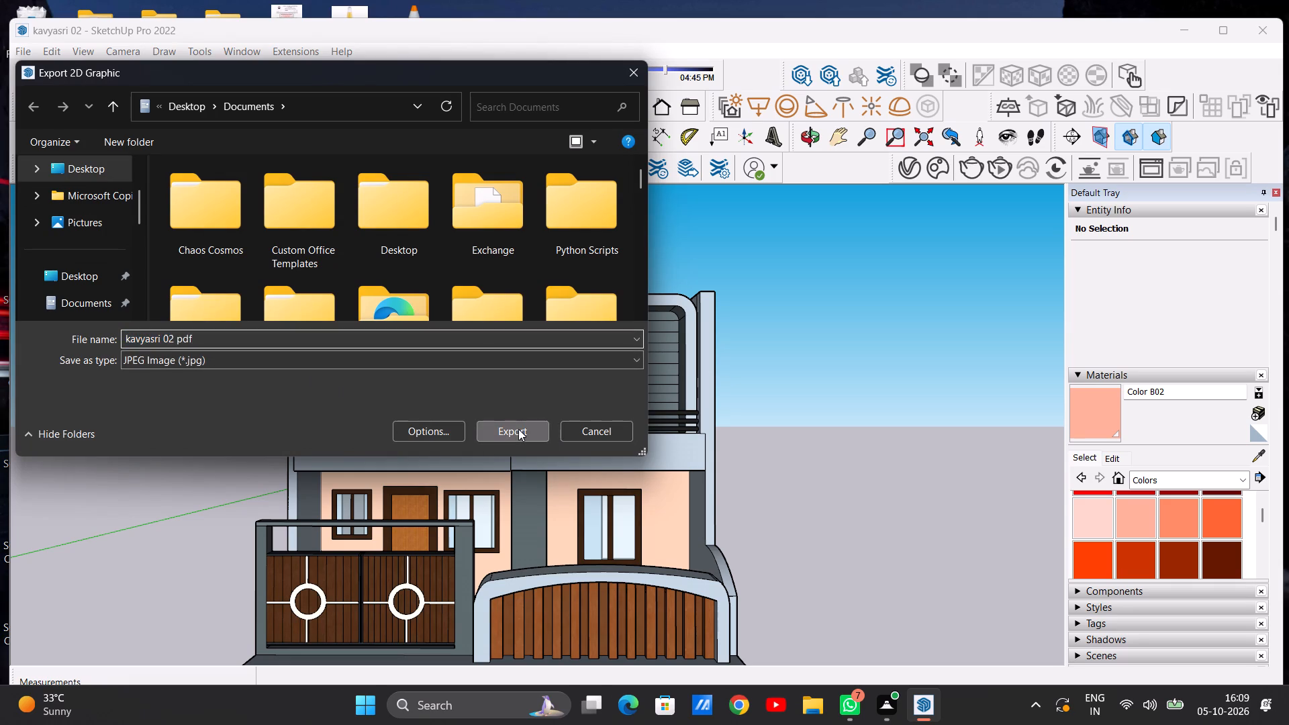